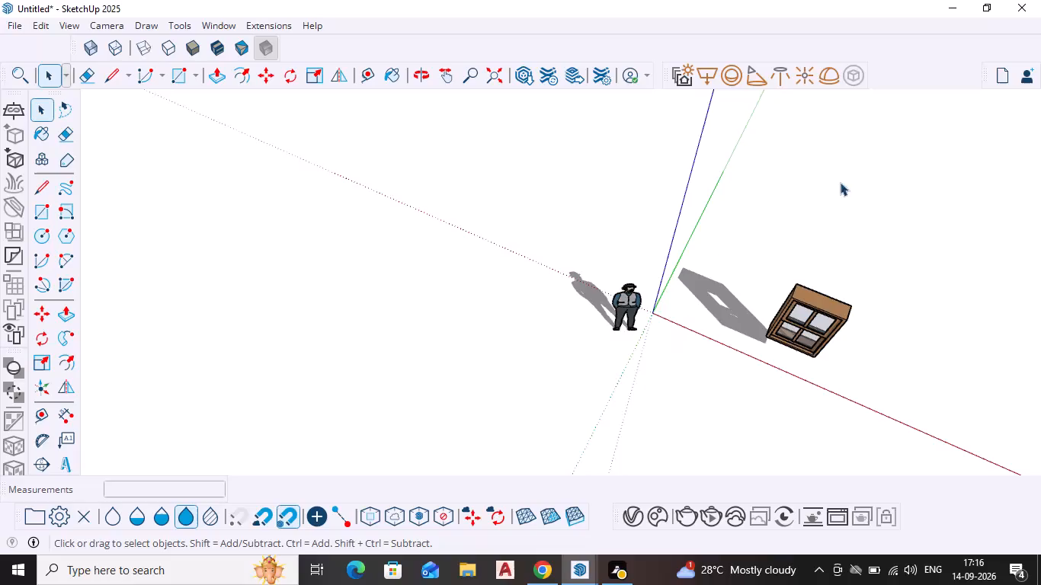
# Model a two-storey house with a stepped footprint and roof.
# Delete the window model standing beside the red axis.
pyautogui.scroll(-2, 816, 334)
pyautogui.keyDown('shift'); pyautogui.moveTo(809, 367); pyautogui.dragTo(648, 352, button='middle'); pyautogui.keyUp('shift')
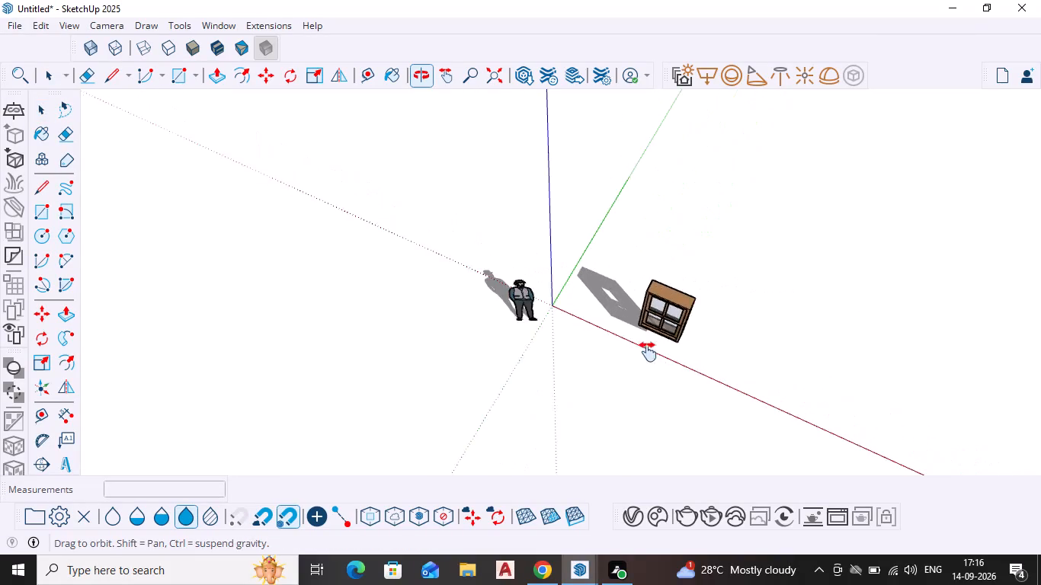
pyautogui.keyDown('shift'); pyautogui.moveTo(648, 352); pyautogui.dragTo(640, 348, button='middle'); pyautogui.keyUp('shift')
pyautogui.scroll(2, 607, 298)
pyautogui.click(594, 241)
pyautogui.click(637, 318)
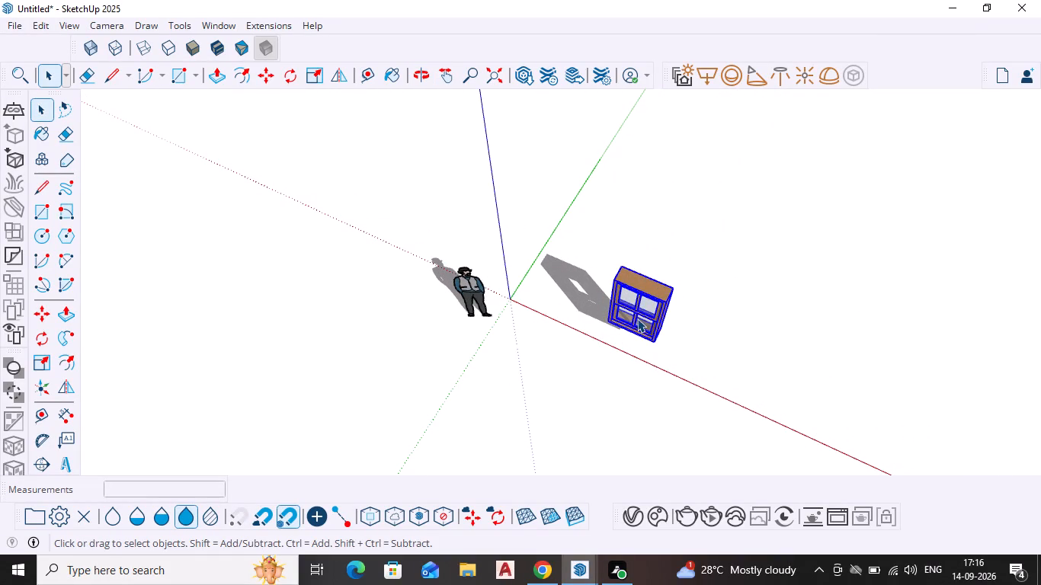
pyautogui.press('Delete')
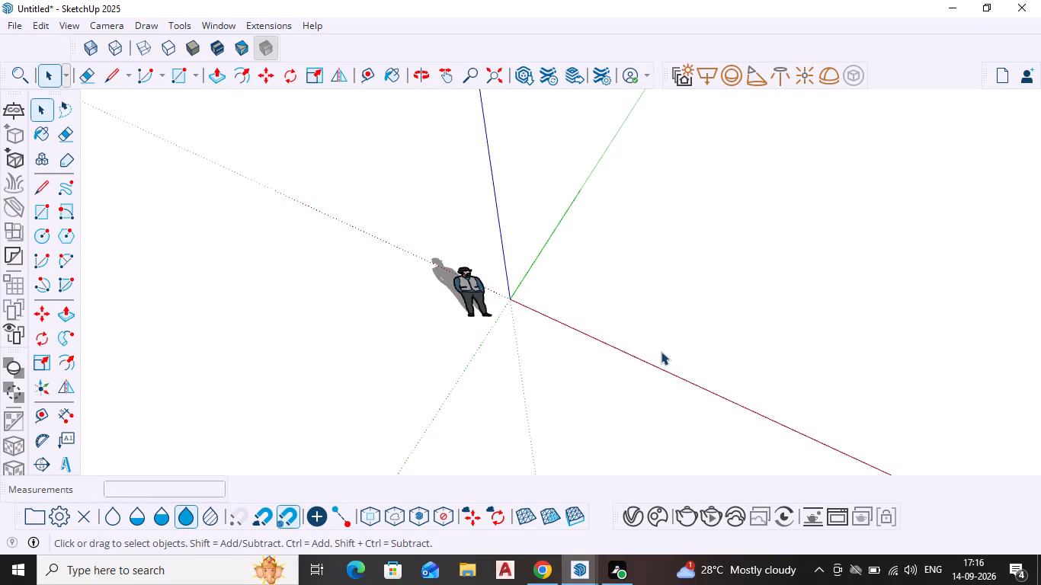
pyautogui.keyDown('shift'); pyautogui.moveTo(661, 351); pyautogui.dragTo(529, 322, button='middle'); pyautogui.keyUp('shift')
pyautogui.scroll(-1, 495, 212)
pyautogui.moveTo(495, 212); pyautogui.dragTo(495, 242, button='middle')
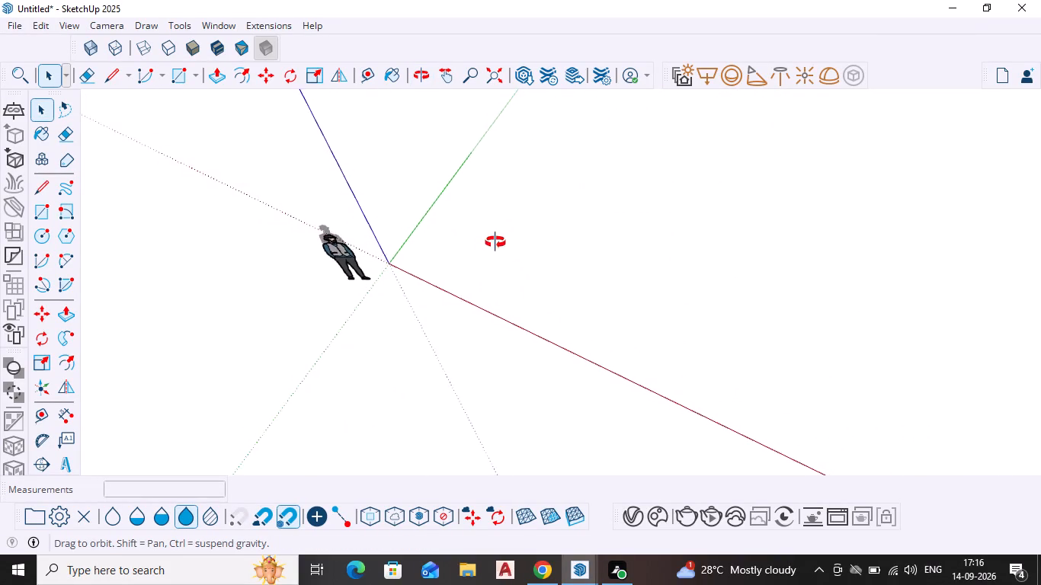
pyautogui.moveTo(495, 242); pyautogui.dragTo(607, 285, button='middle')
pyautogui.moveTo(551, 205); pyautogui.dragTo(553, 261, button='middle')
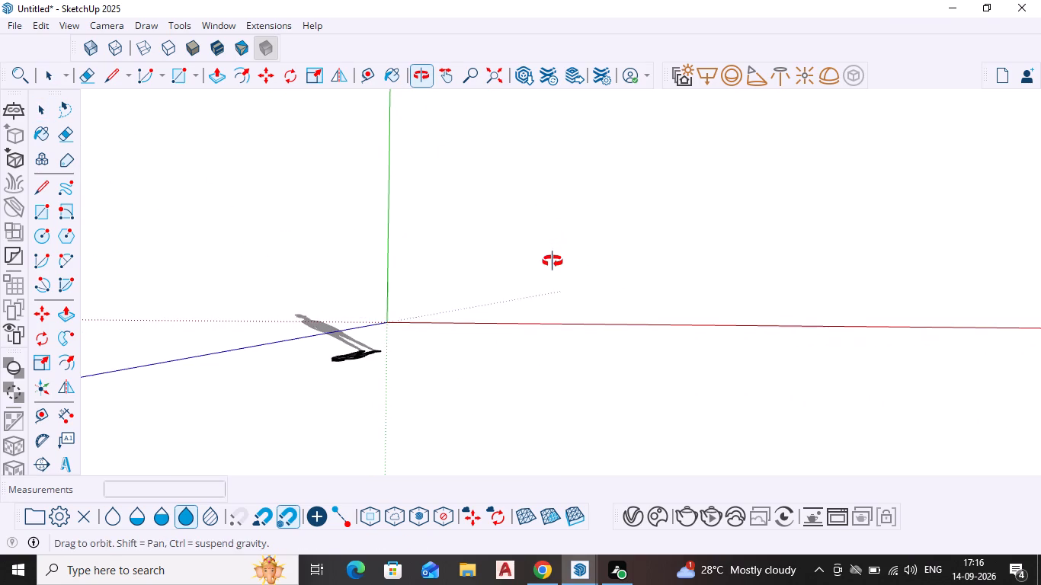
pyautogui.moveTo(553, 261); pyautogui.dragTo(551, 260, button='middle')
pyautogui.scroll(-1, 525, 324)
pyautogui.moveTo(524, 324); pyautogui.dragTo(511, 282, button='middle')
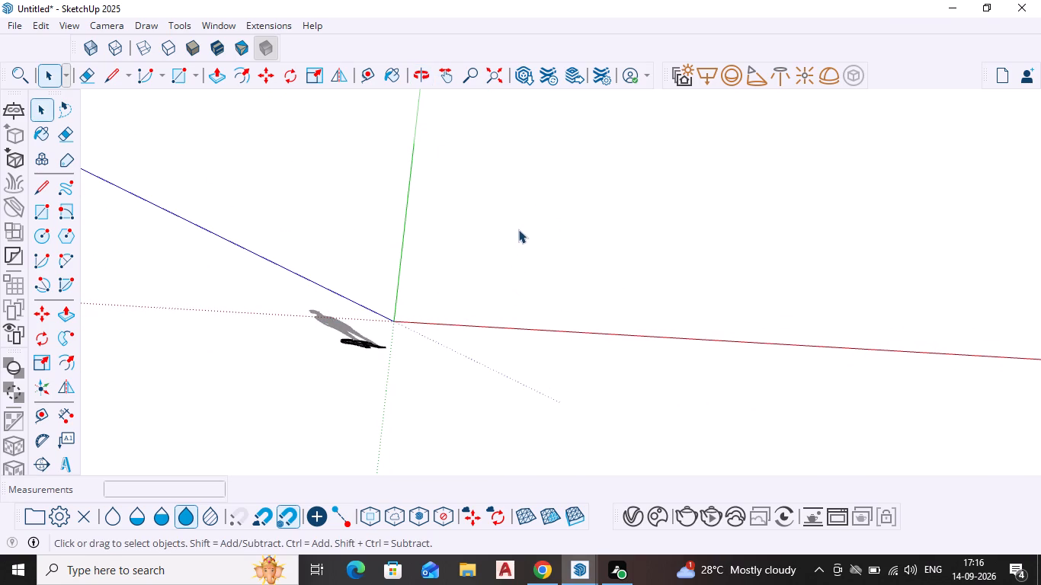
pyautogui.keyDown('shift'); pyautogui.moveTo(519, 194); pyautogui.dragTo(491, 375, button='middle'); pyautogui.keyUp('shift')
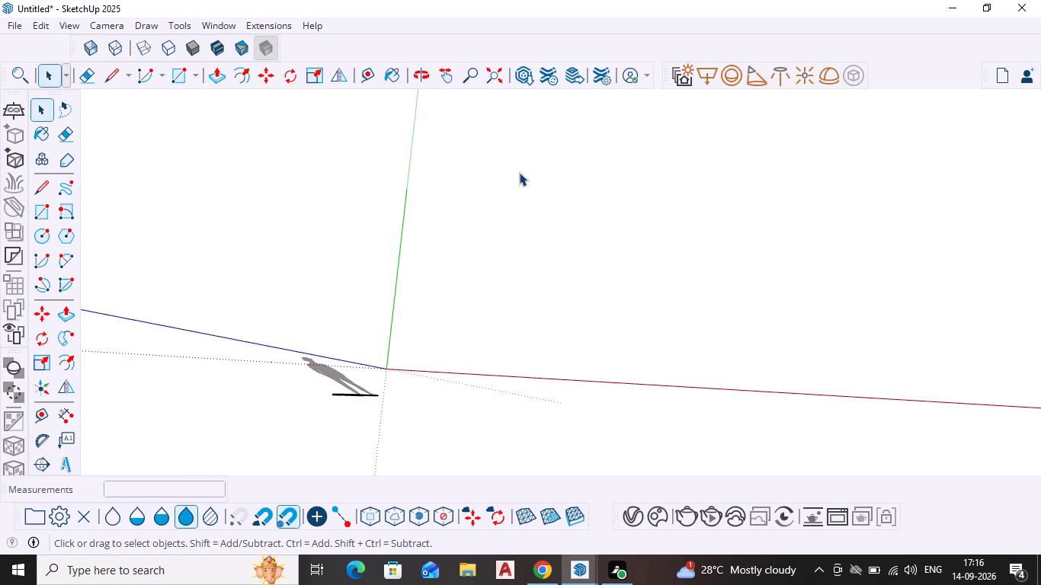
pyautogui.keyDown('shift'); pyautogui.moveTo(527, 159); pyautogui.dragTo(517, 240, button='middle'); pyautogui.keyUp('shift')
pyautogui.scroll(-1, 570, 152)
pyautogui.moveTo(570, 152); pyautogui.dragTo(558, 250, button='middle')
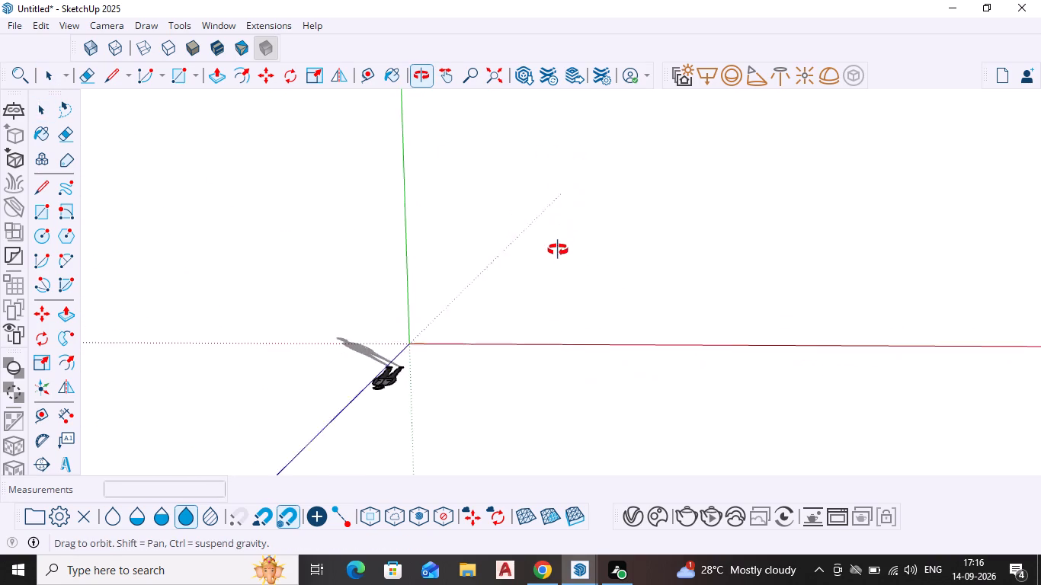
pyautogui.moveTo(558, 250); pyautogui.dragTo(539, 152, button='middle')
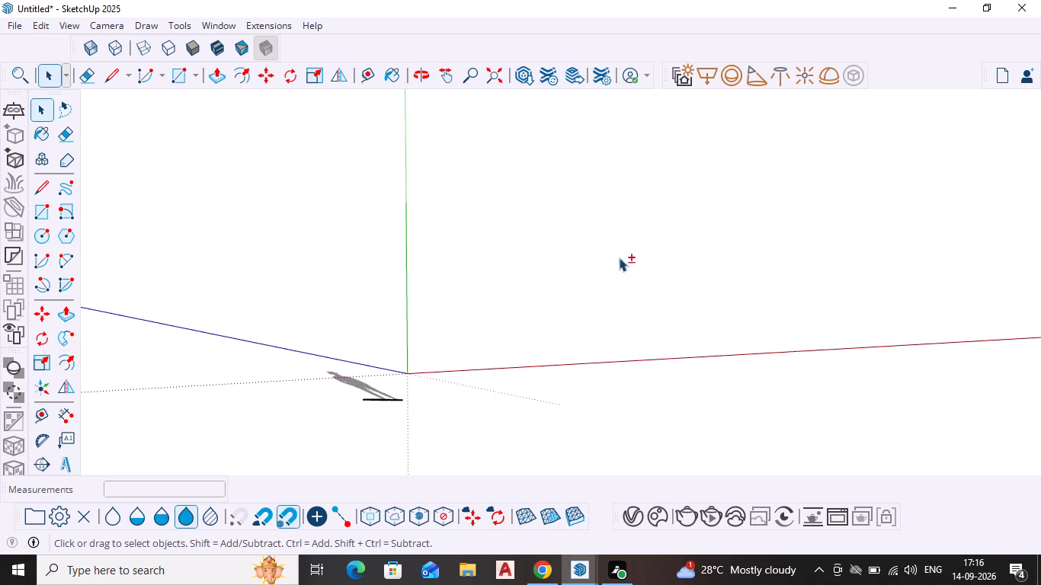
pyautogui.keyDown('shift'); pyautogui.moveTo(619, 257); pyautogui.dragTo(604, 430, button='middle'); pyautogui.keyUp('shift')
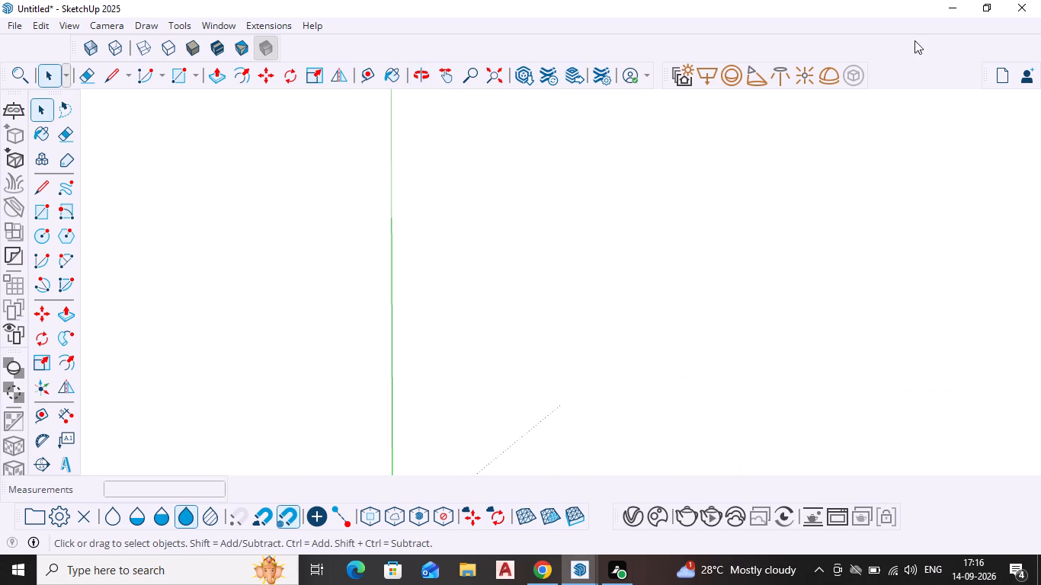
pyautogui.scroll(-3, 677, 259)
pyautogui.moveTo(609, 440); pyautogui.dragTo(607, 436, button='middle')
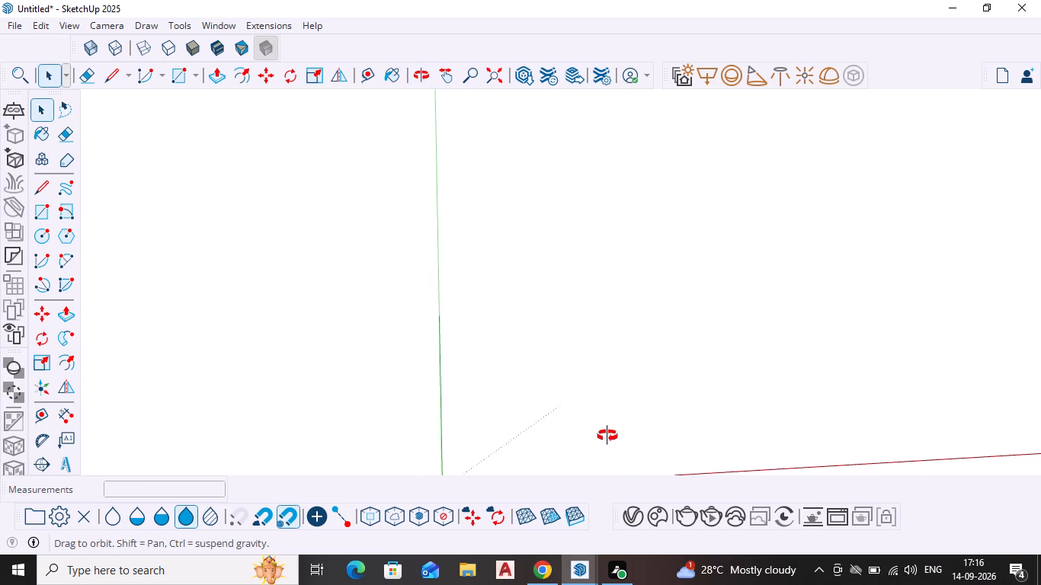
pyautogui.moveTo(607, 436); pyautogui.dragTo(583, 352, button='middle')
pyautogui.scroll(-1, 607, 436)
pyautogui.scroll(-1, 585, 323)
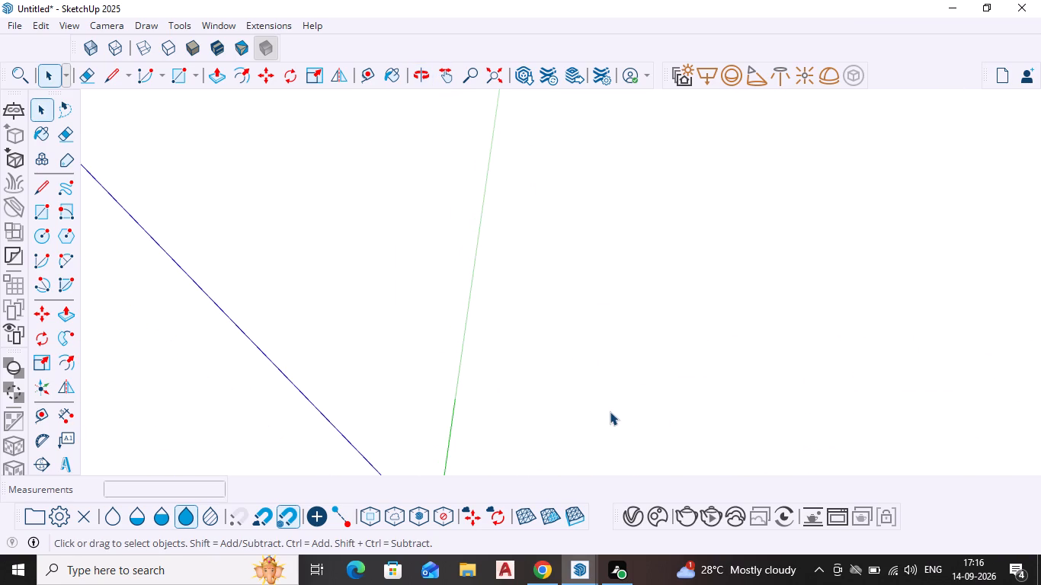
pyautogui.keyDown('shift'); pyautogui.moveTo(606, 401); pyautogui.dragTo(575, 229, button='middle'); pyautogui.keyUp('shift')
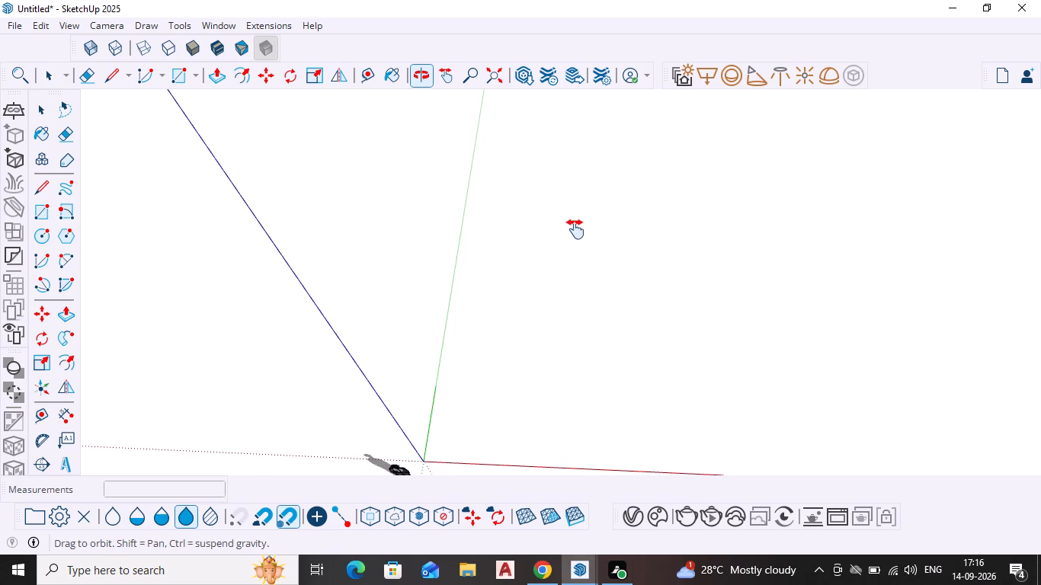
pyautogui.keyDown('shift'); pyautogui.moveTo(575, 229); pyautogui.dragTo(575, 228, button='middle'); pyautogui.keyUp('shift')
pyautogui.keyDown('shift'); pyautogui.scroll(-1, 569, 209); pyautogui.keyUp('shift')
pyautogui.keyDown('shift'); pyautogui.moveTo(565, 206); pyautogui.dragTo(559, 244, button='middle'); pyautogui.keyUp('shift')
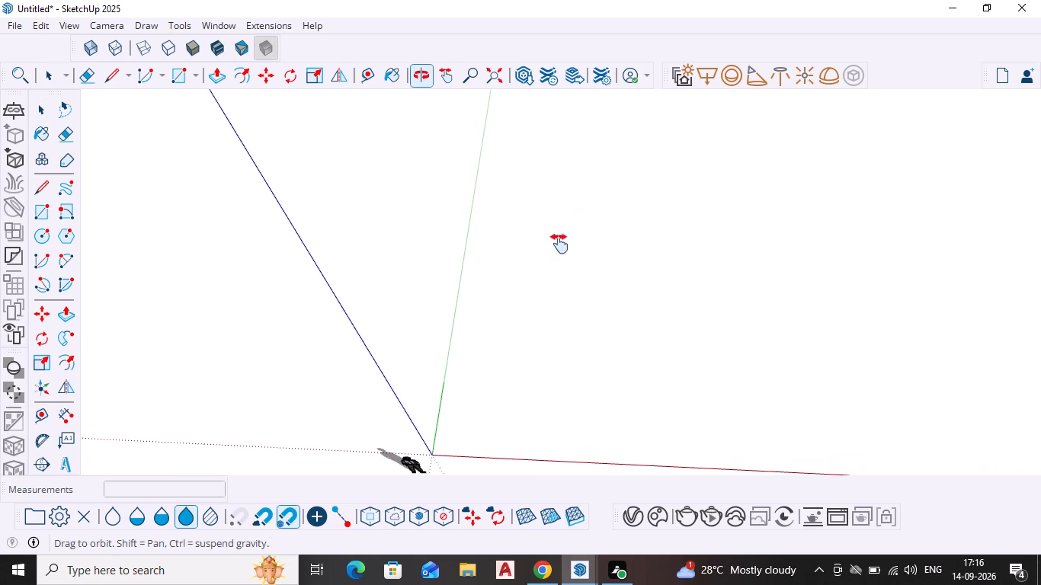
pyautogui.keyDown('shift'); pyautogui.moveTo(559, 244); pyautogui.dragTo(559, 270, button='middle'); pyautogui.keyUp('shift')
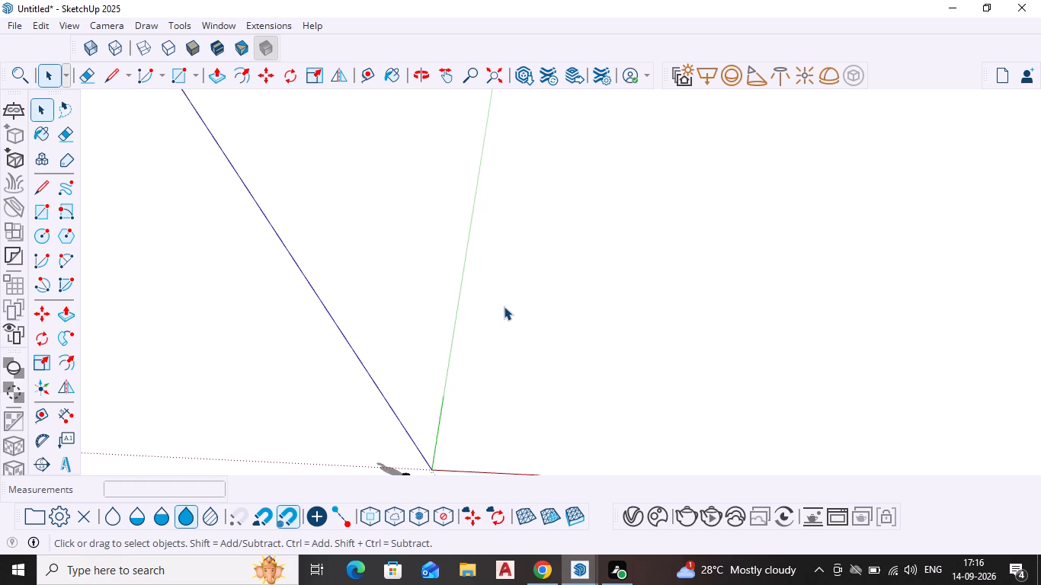
# Draw a square about 15' 8" per side on the ground in the open area between the red and green axes.
pyautogui.press('r')
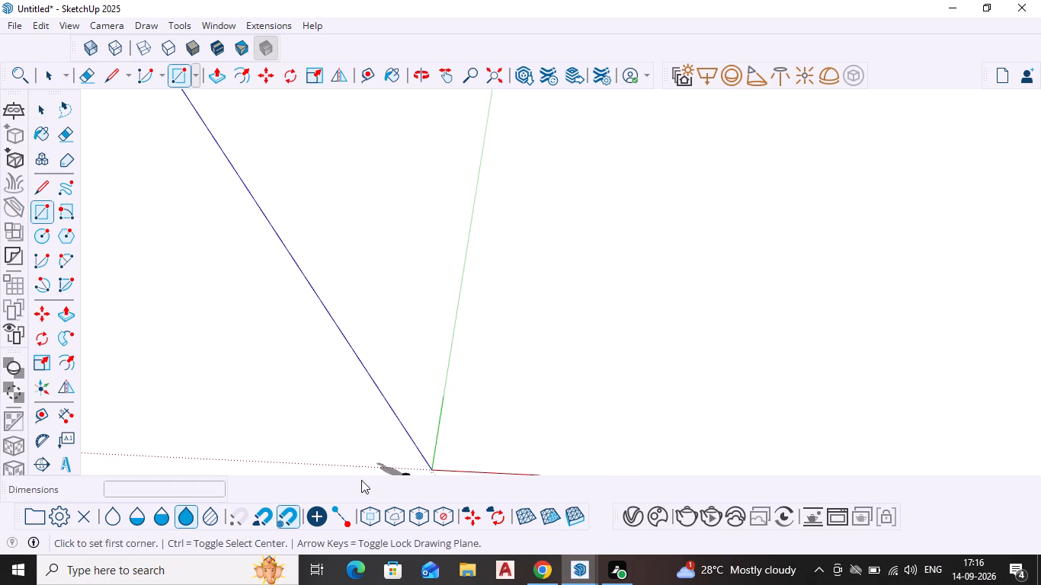
pyautogui.press('Return')
pyautogui.click(527, 255)
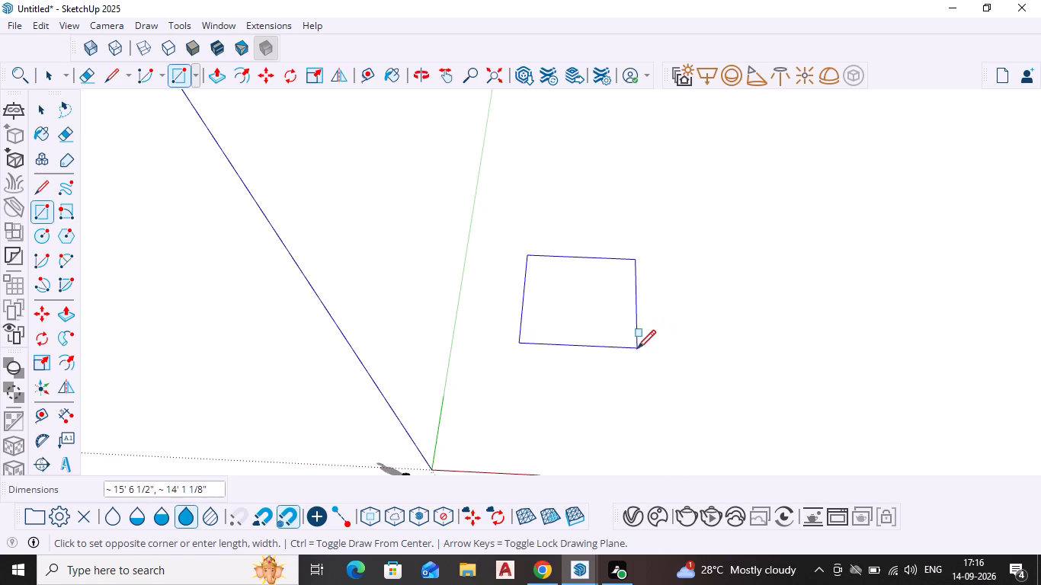
pyautogui.click(639, 358)
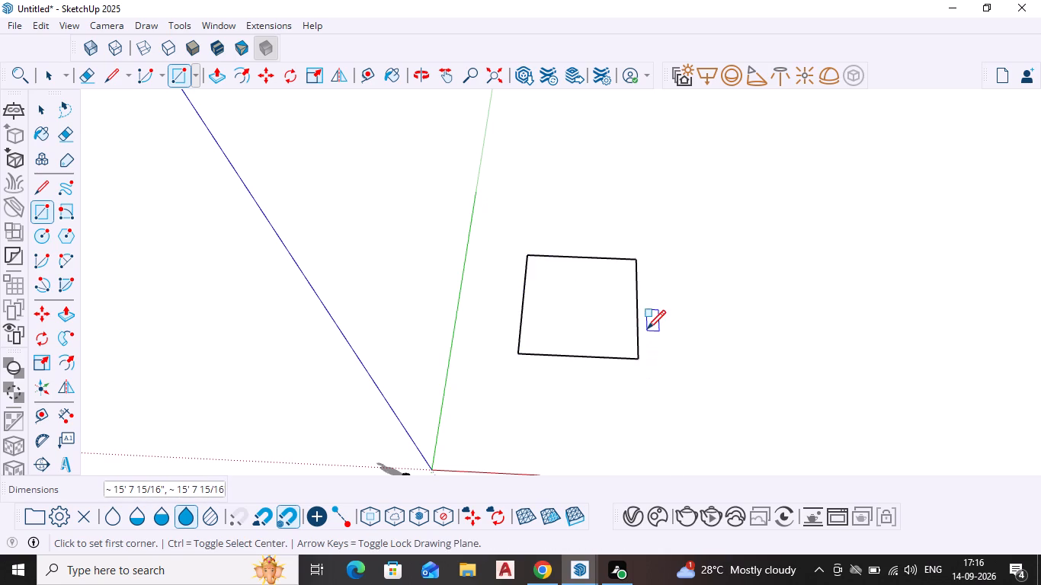
pyautogui.press('space')
# Push/Pull the square face up by 4" to form a thin slab.
pyautogui.click(594, 325)
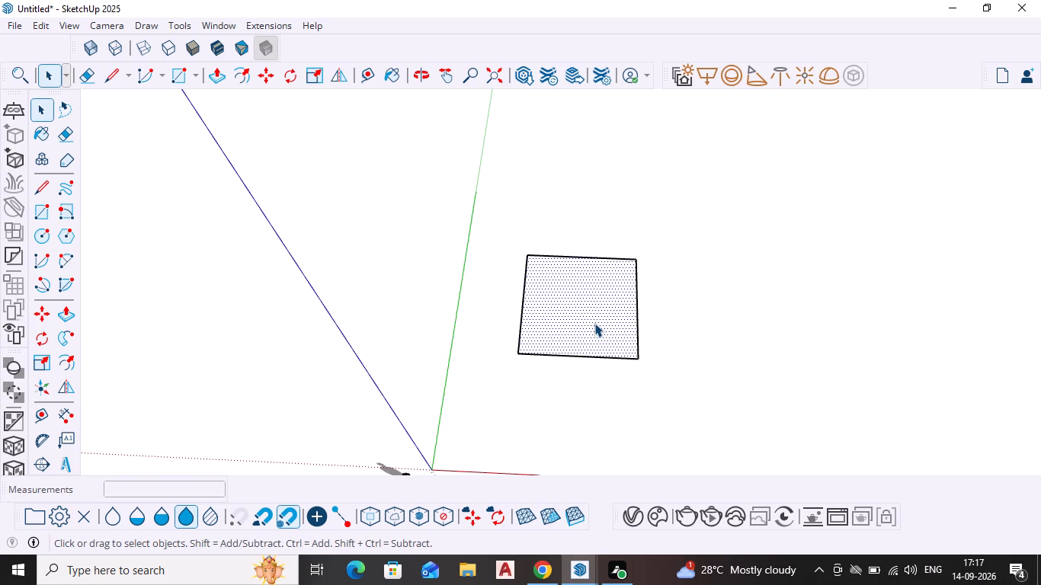
pyautogui.press('p')
pyautogui.press('Return')
pyautogui.click(594, 325)
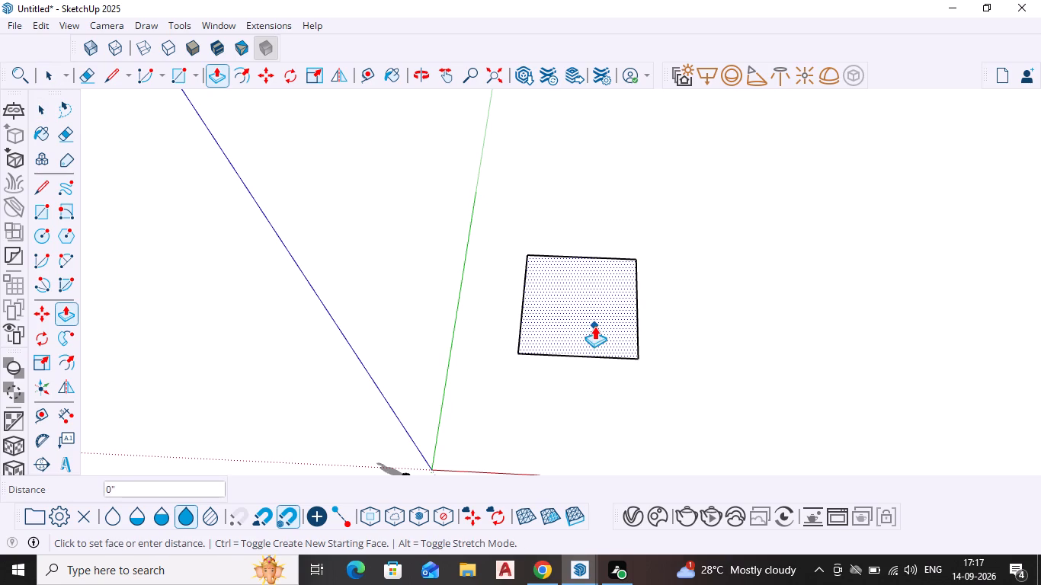
pyautogui.write('4"')
pyautogui.press('Return')
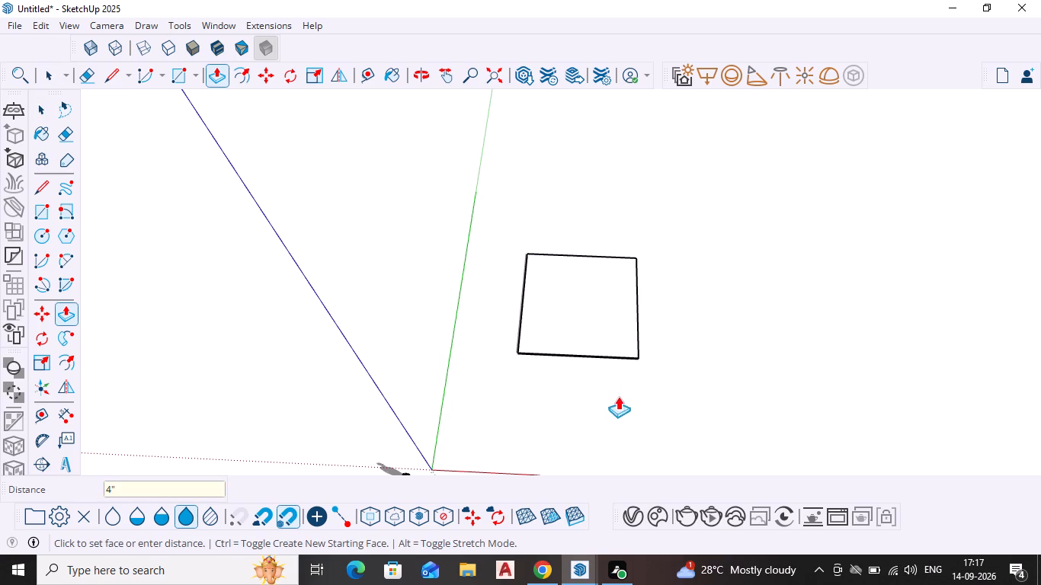
pyautogui.moveTo(617, 396); pyautogui.dragTo(591, 289, button='middle')
pyautogui.press('Escape')
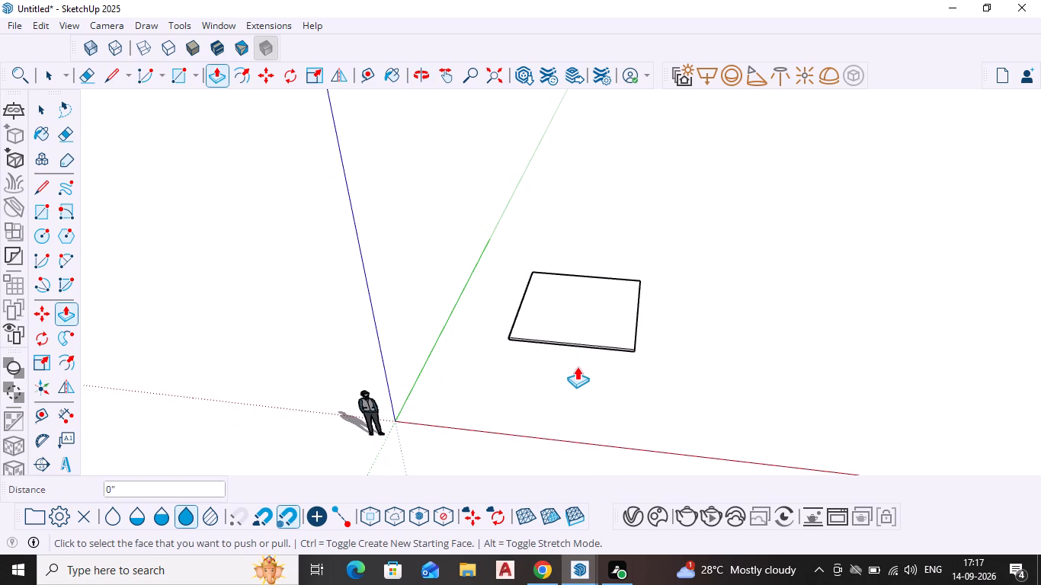
# Select all of the slab's connected geometry and make it a group.
pyautogui.press('space')
pyautogui.tripleClick(591, 323)
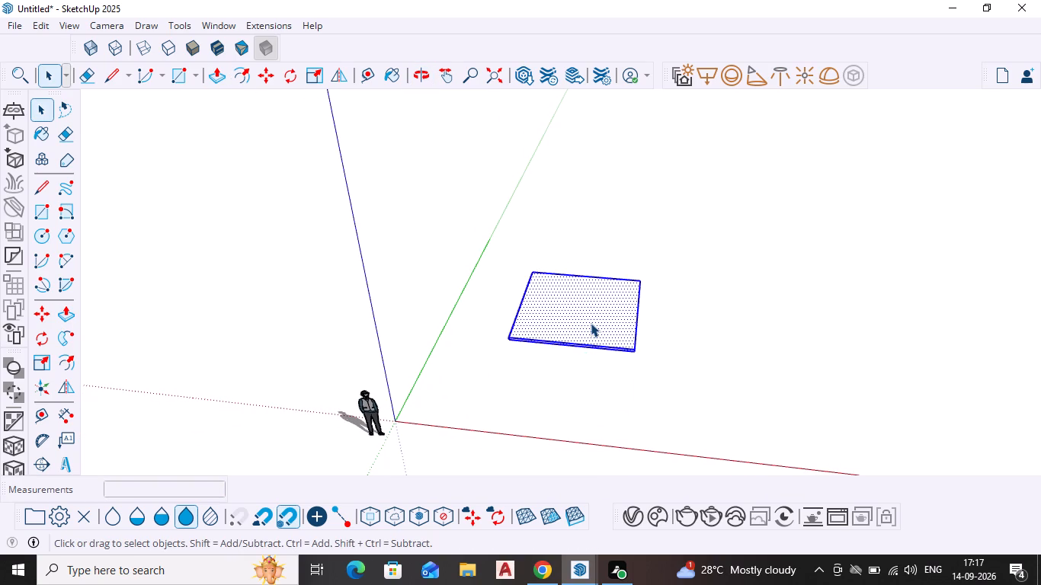
pyautogui.doubleClick(591, 323)
pyautogui.moveTo(591, 389); pyautogui.dragTo(616, 404, button='middle')
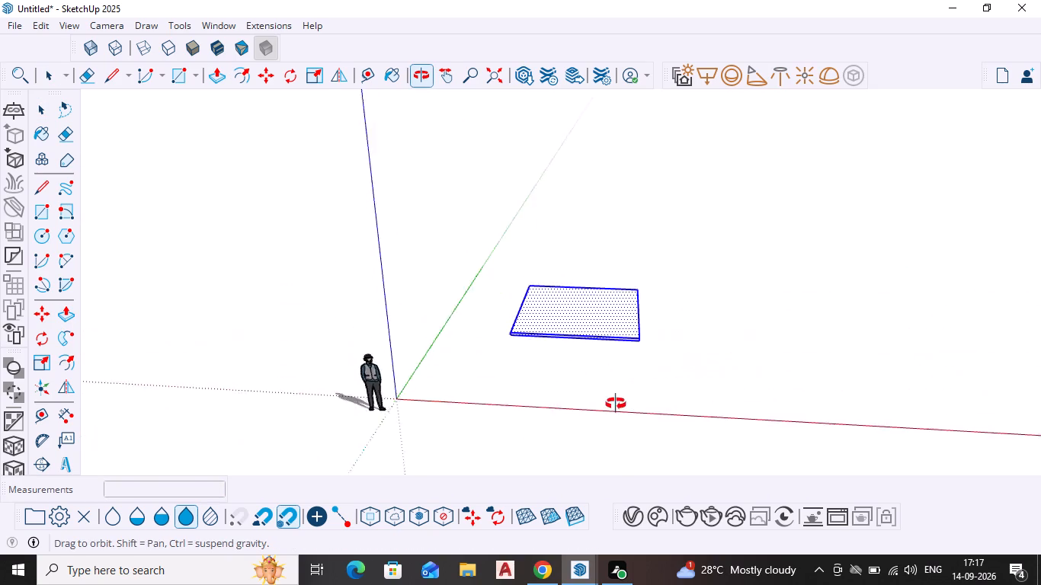
pyautogui.moveTo(616, 404); pyautogui.dragTo(616, 406, button='middle')
pyautogui.rightClick(590, 327)
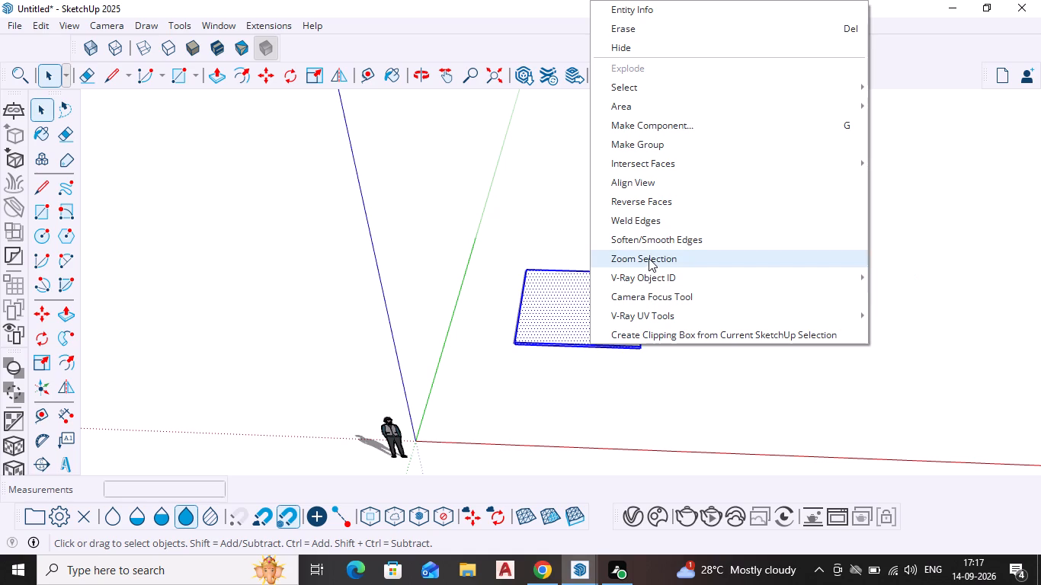
pyautogui.click(662, 142)
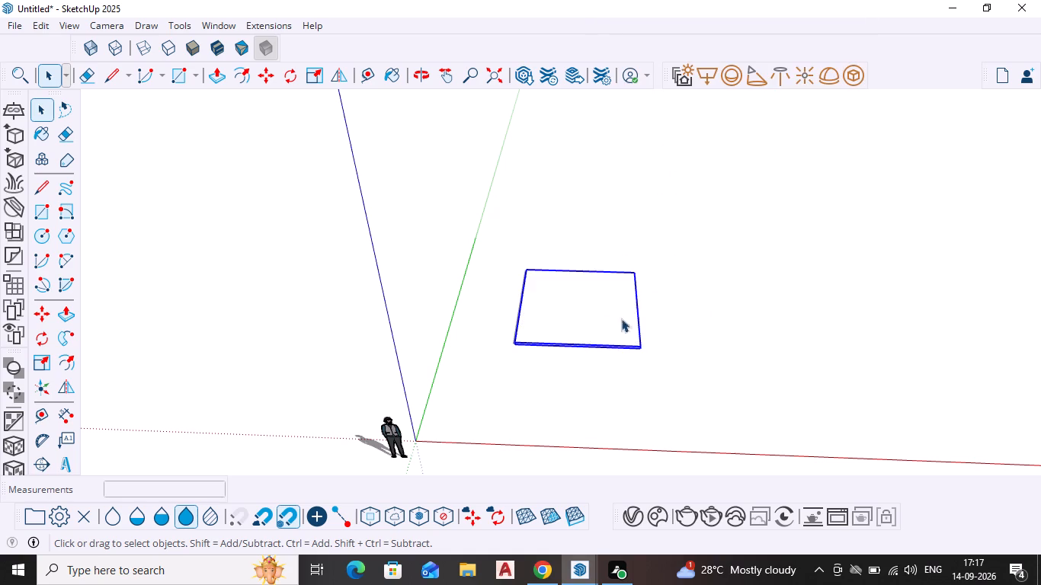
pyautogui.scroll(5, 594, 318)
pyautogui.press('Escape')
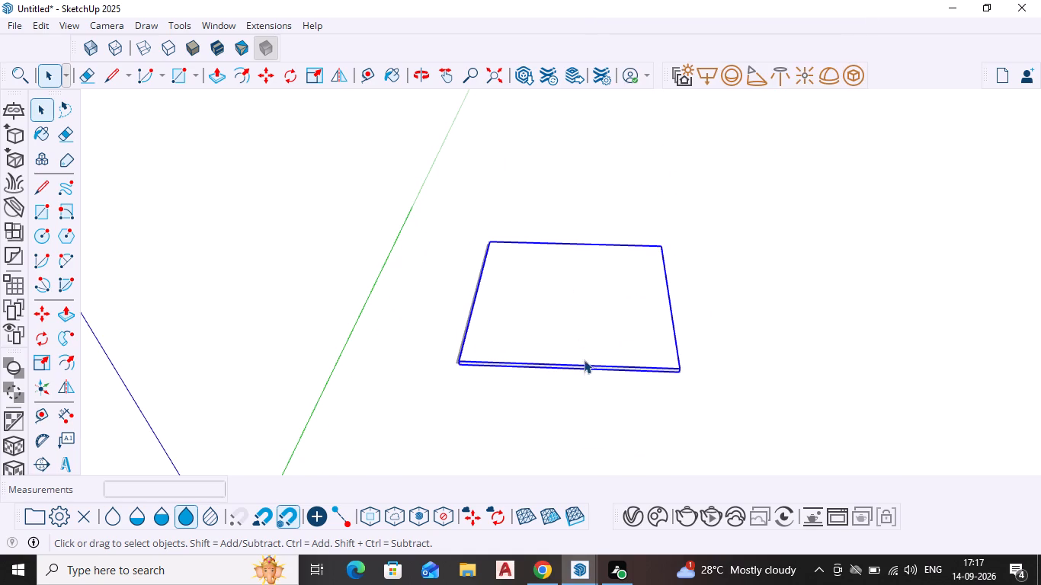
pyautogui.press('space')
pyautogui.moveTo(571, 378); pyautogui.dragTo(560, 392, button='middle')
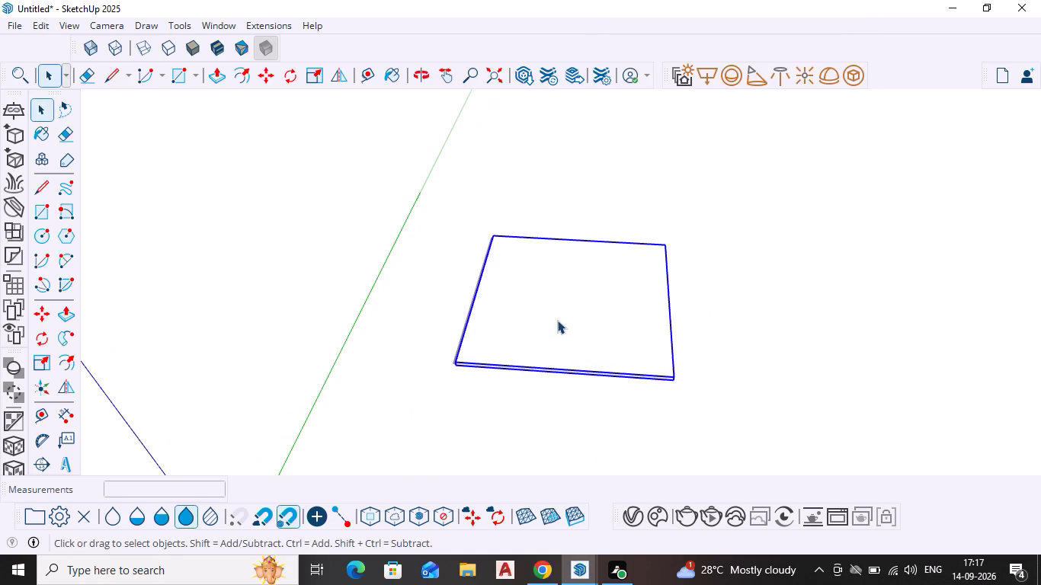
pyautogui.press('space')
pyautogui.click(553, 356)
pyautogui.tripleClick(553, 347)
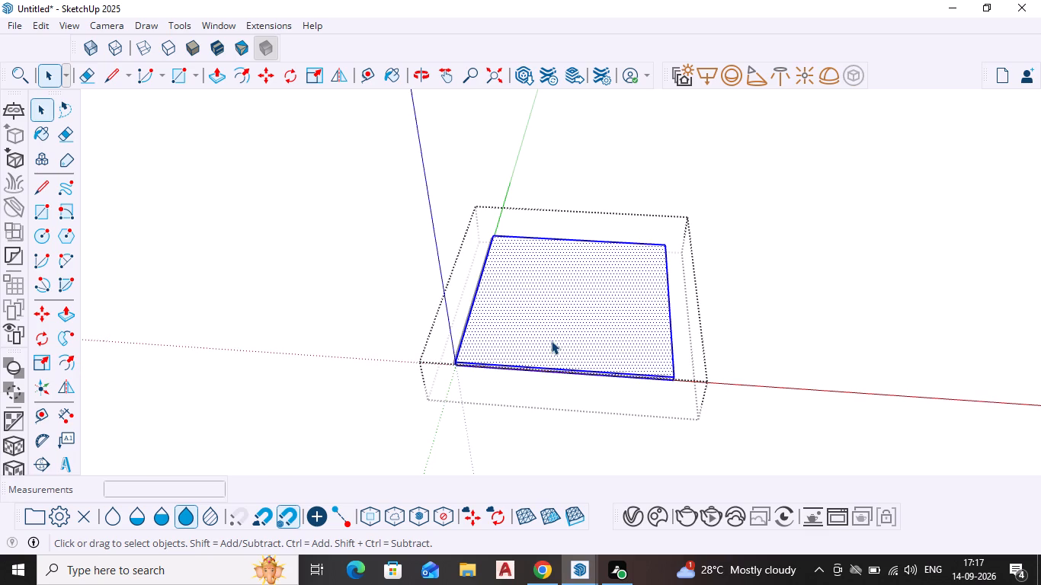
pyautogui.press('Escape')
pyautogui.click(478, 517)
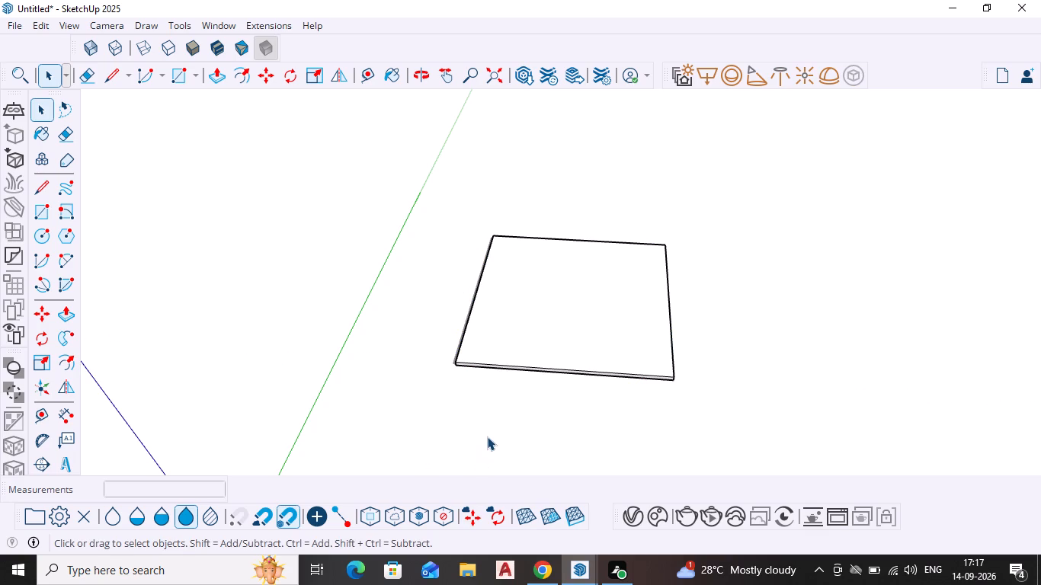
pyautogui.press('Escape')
# Draw a rectangle covering the slab group's top face, from its far corner to the diagonally opposite near corner.
pyautogui.press('r')
pyautogui.press('Return')
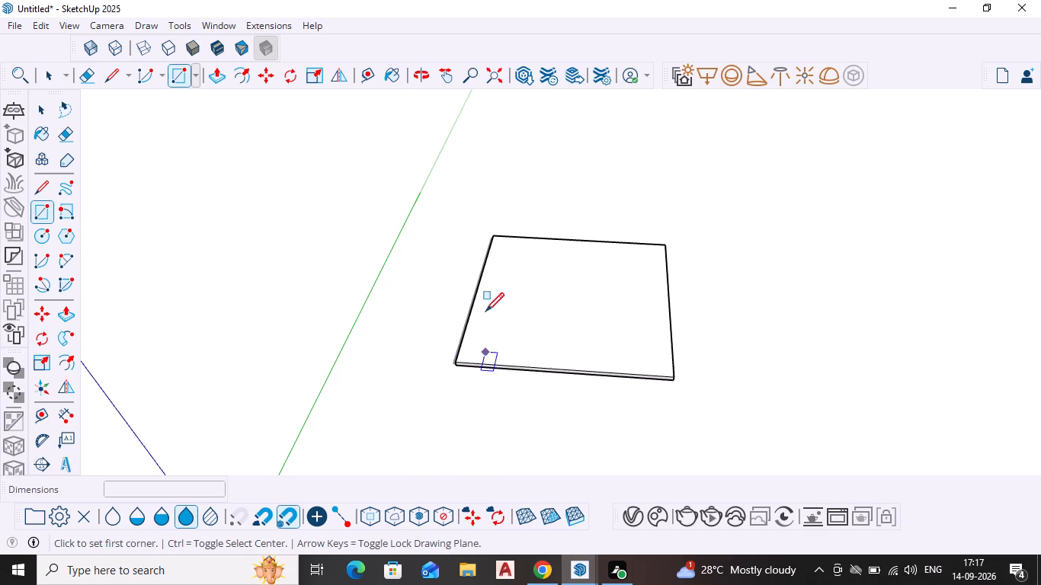
pyautogui.click(495, 240)
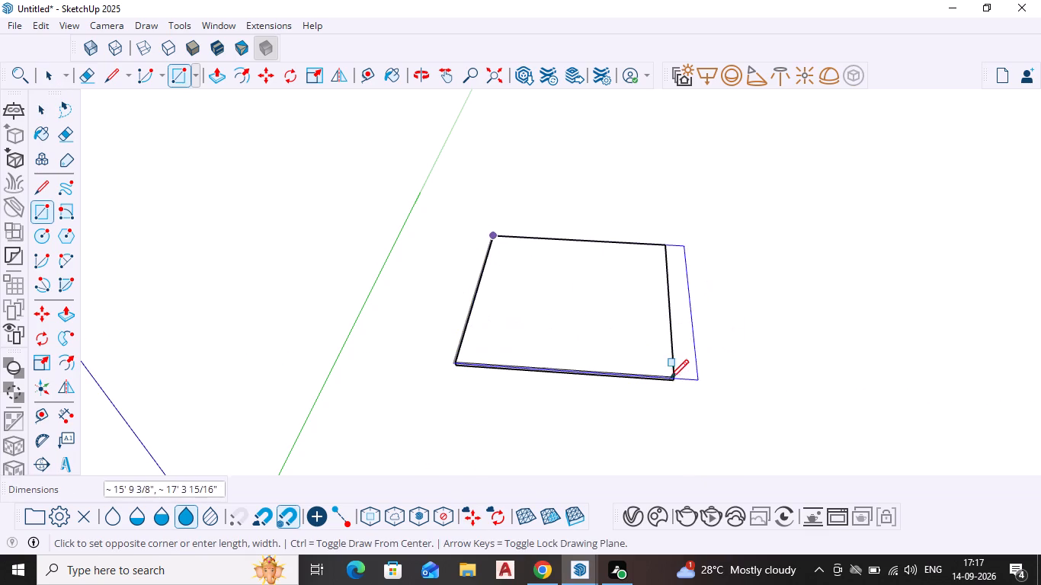
pyautogui.scroll(6, 674, 380)
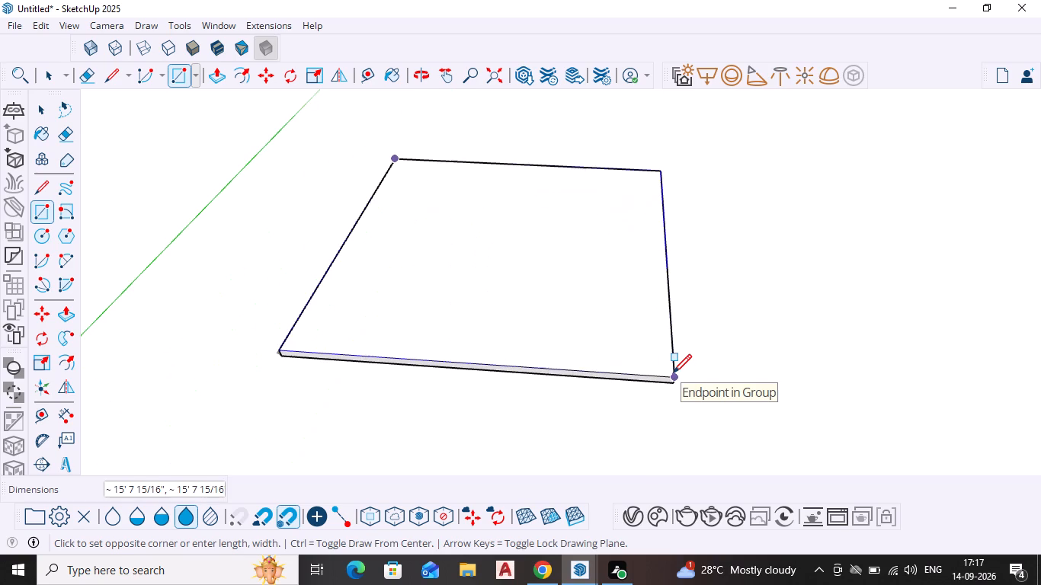
pyautogui.click(673, 375)
pyautogui.press('space')
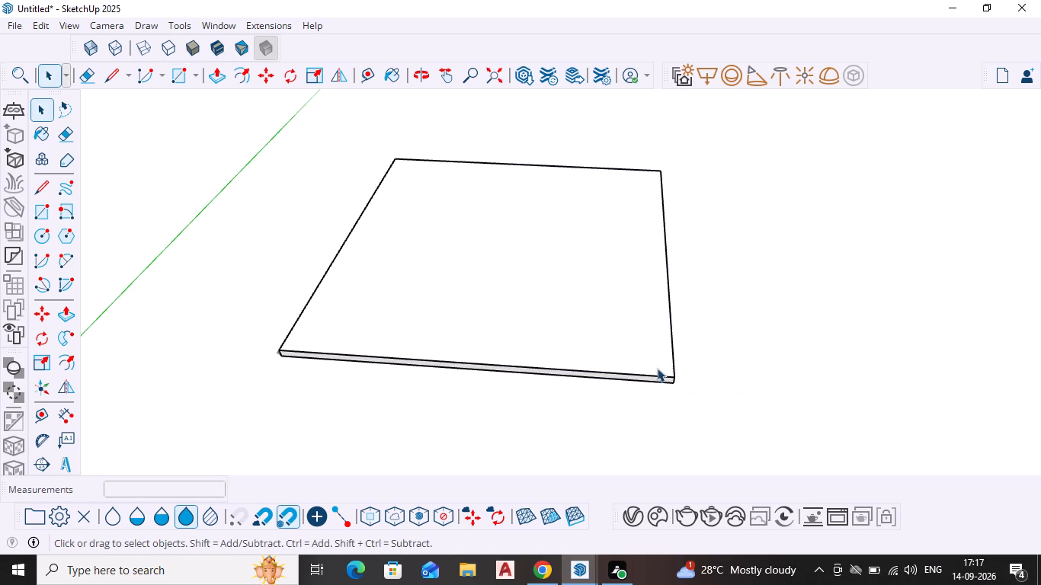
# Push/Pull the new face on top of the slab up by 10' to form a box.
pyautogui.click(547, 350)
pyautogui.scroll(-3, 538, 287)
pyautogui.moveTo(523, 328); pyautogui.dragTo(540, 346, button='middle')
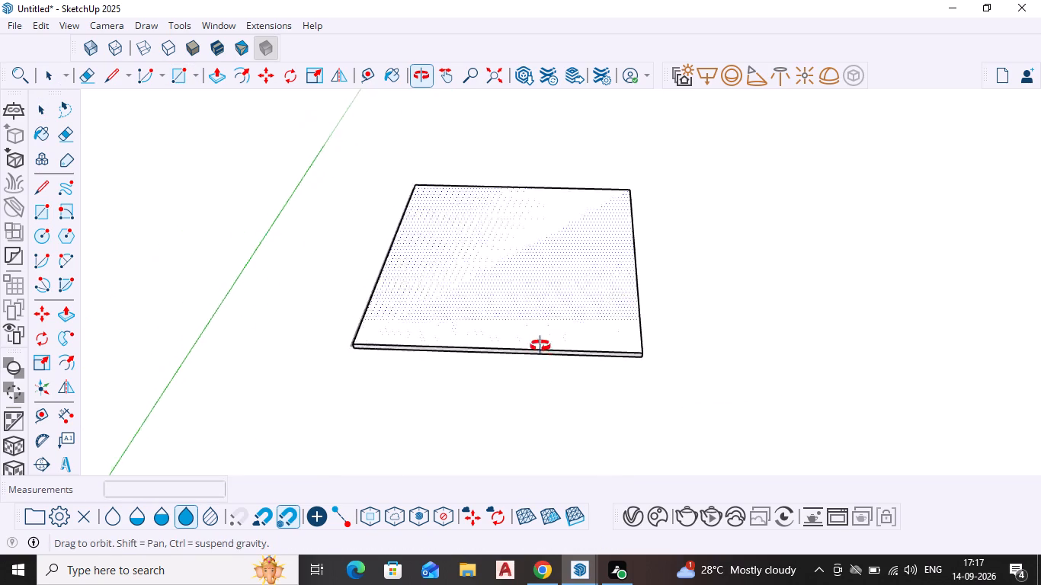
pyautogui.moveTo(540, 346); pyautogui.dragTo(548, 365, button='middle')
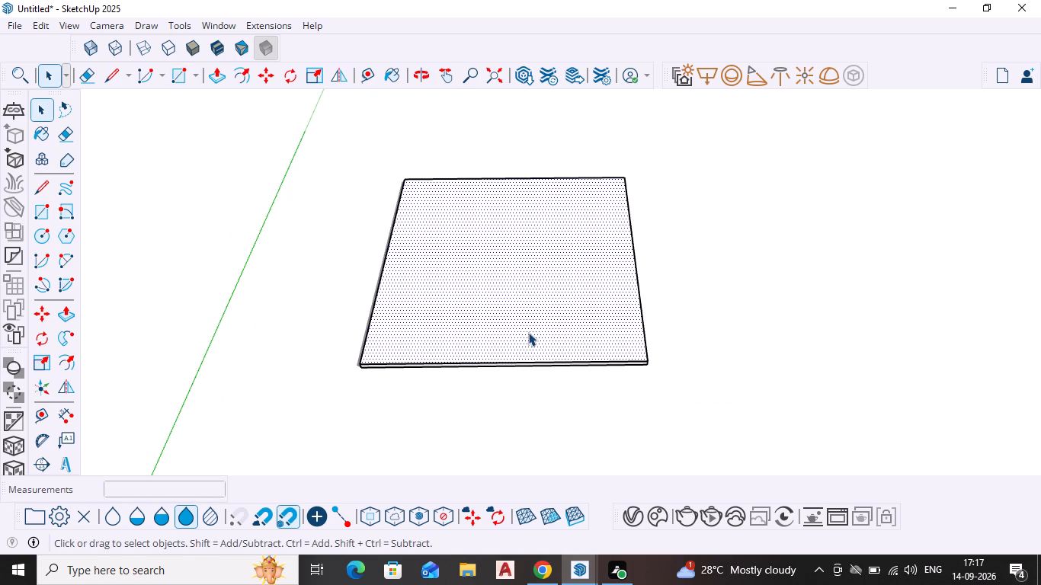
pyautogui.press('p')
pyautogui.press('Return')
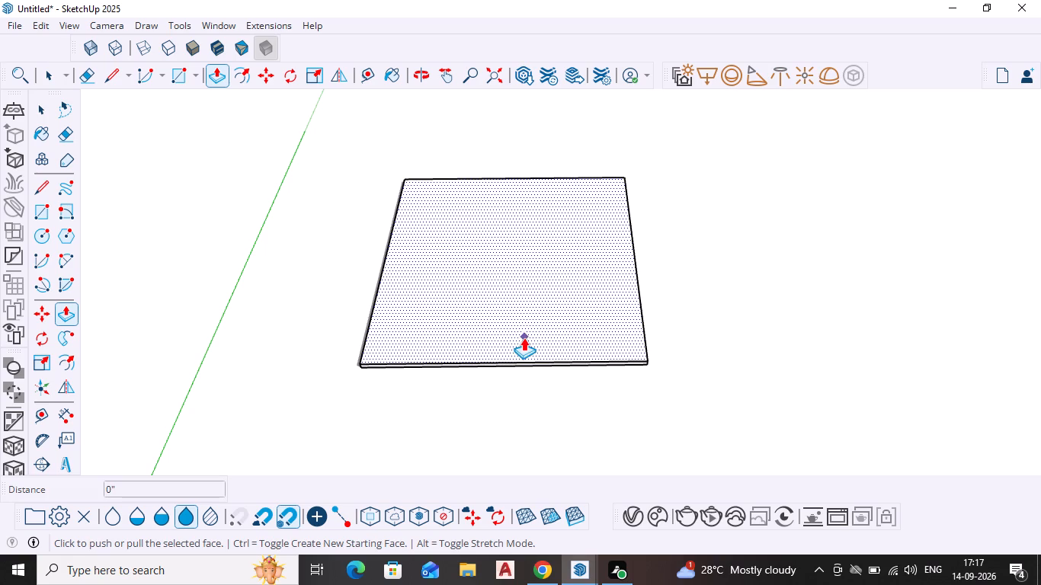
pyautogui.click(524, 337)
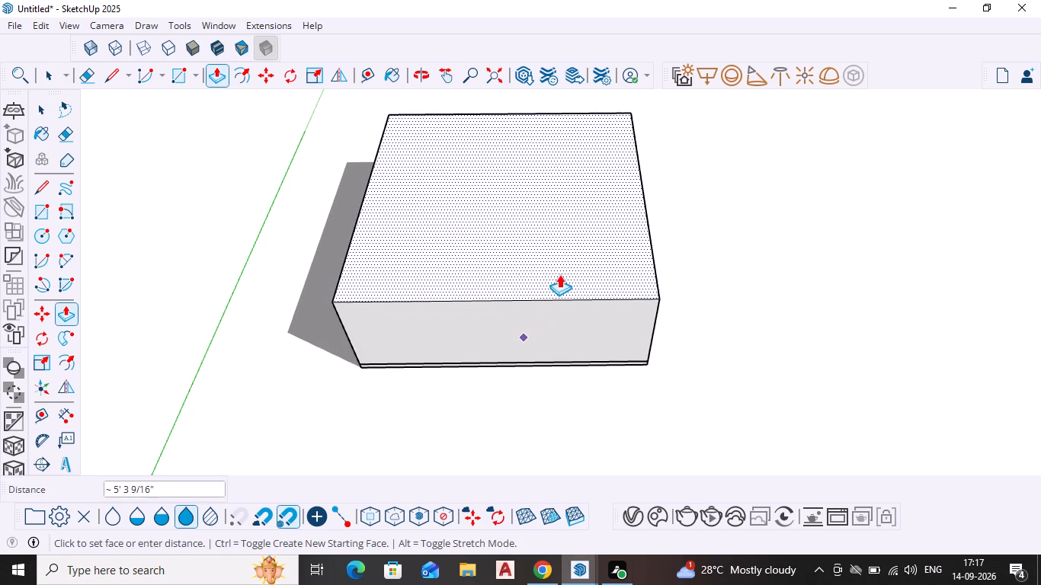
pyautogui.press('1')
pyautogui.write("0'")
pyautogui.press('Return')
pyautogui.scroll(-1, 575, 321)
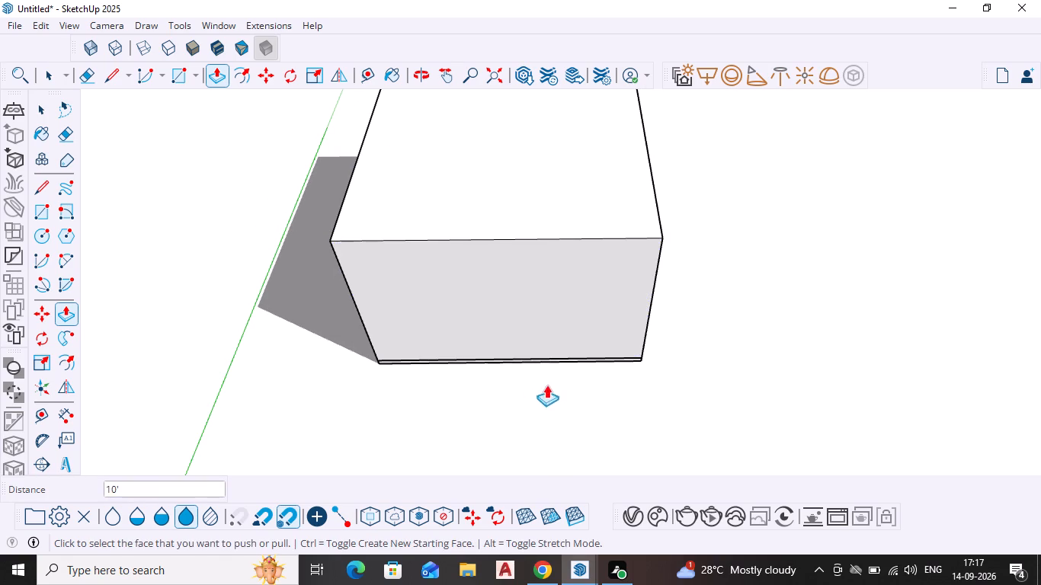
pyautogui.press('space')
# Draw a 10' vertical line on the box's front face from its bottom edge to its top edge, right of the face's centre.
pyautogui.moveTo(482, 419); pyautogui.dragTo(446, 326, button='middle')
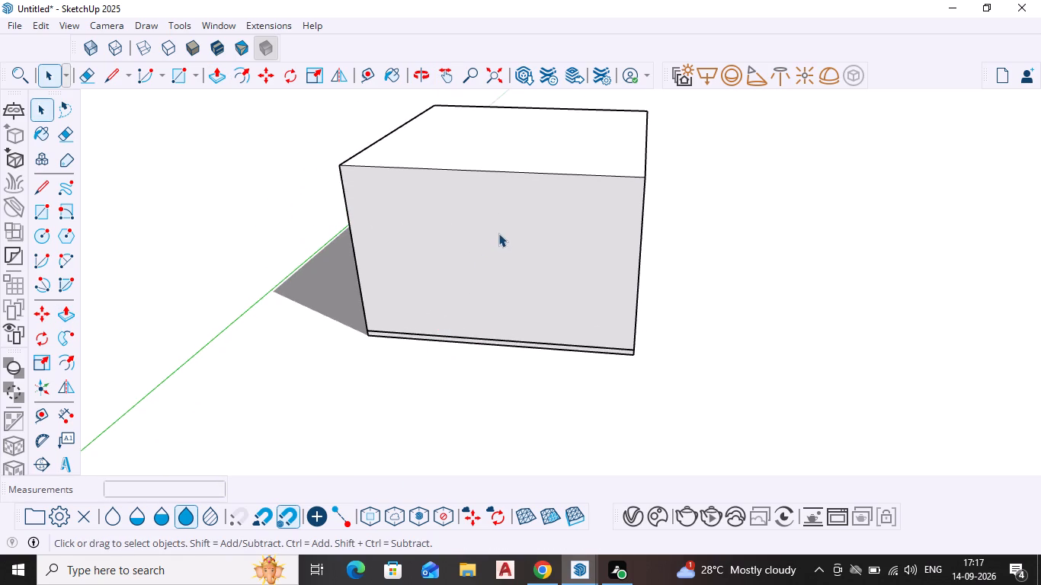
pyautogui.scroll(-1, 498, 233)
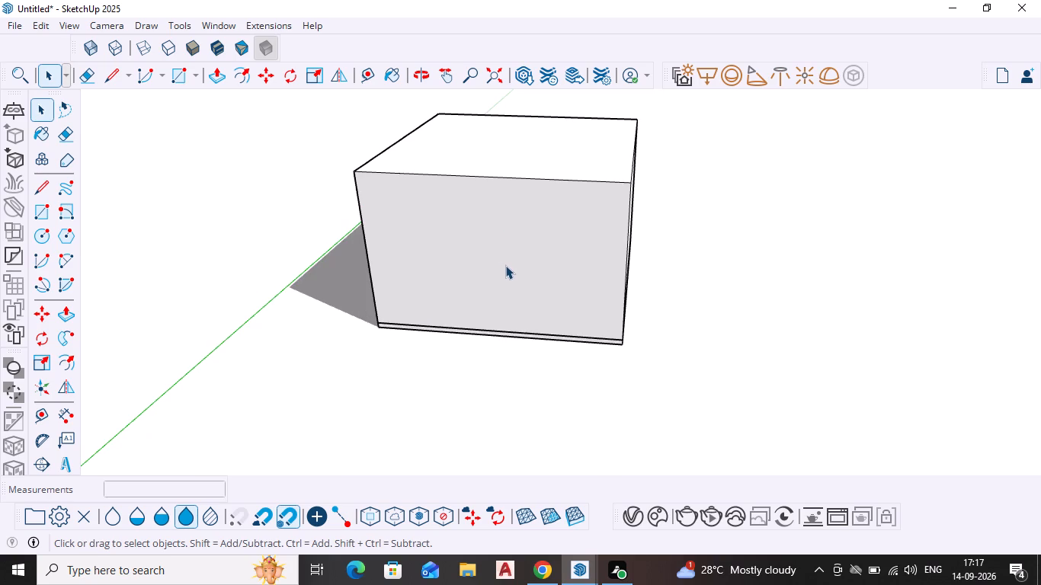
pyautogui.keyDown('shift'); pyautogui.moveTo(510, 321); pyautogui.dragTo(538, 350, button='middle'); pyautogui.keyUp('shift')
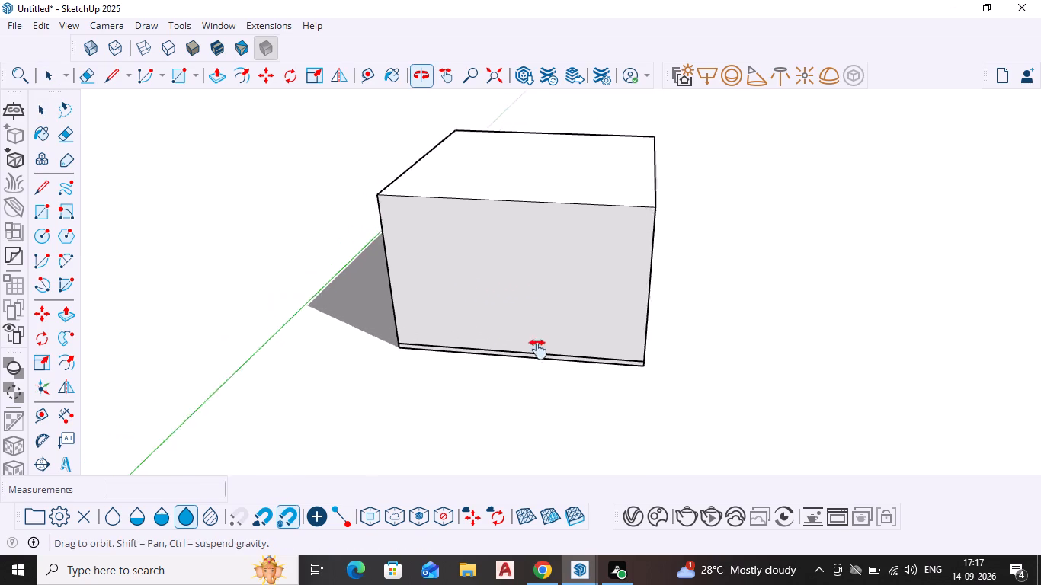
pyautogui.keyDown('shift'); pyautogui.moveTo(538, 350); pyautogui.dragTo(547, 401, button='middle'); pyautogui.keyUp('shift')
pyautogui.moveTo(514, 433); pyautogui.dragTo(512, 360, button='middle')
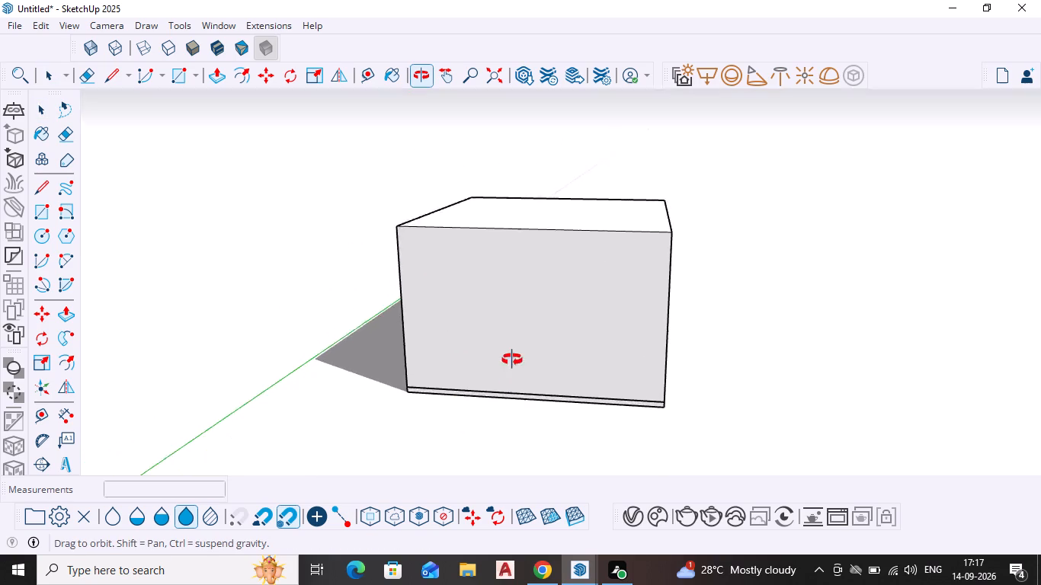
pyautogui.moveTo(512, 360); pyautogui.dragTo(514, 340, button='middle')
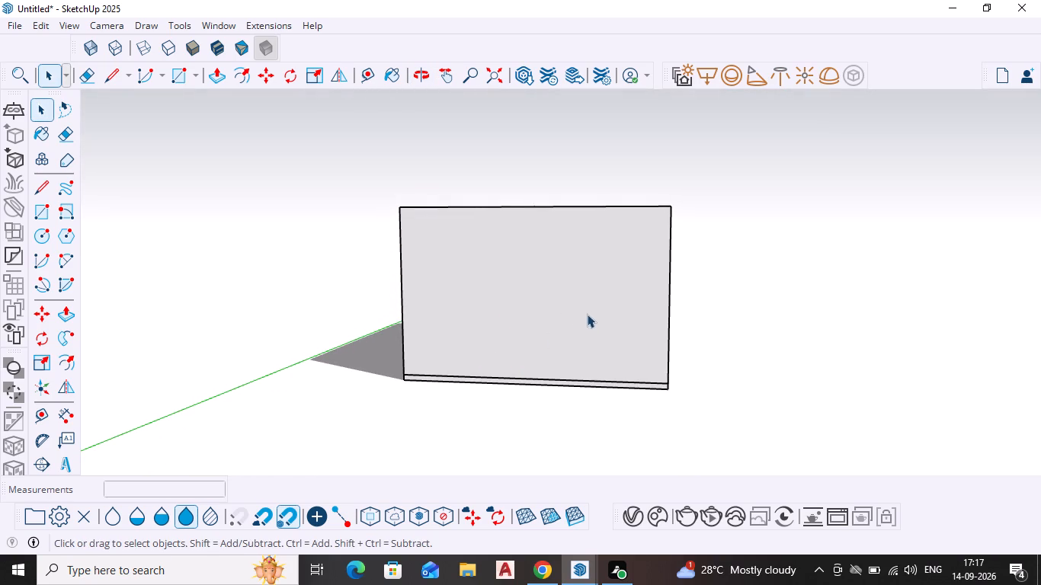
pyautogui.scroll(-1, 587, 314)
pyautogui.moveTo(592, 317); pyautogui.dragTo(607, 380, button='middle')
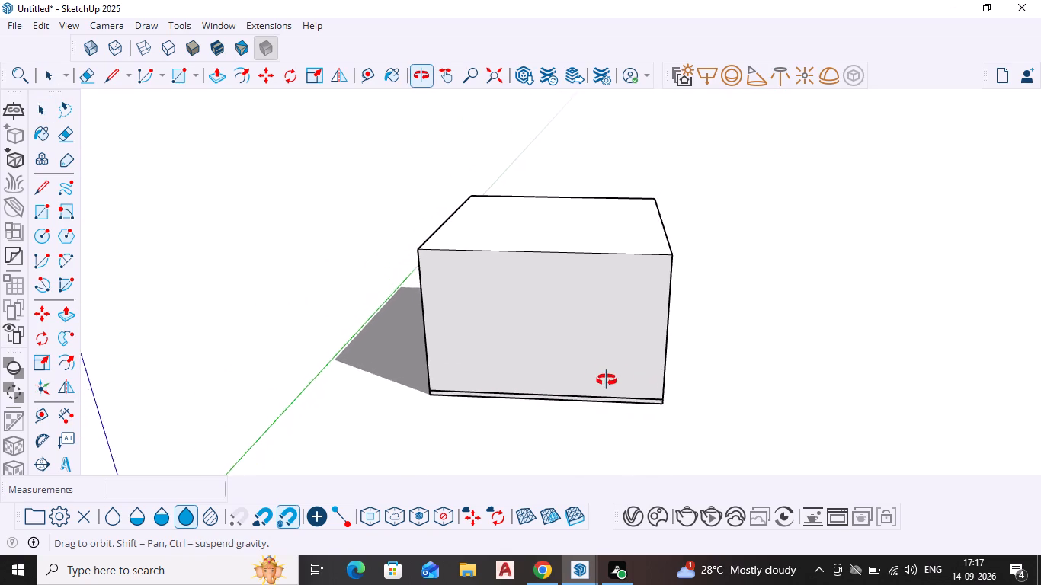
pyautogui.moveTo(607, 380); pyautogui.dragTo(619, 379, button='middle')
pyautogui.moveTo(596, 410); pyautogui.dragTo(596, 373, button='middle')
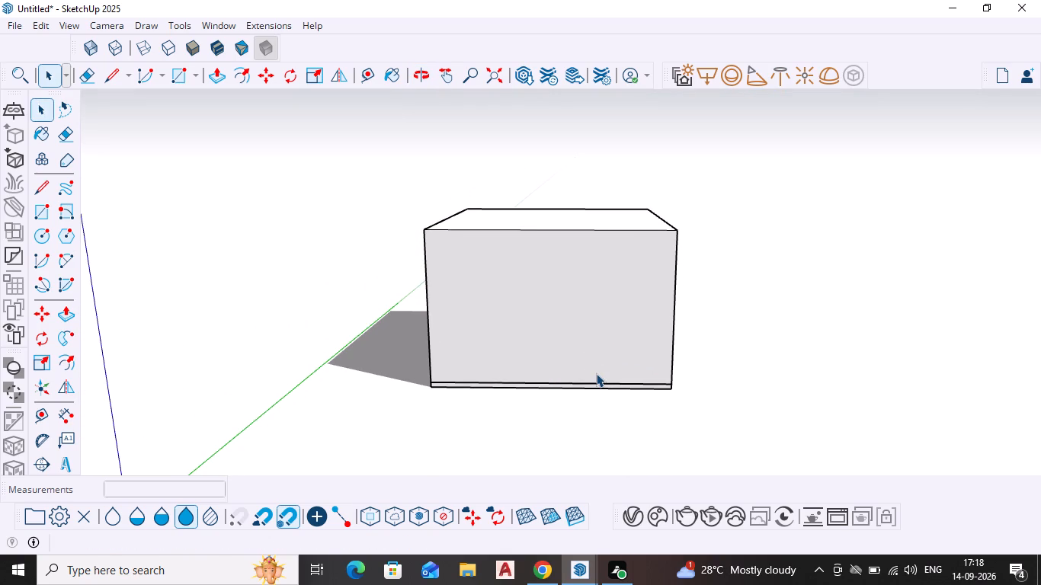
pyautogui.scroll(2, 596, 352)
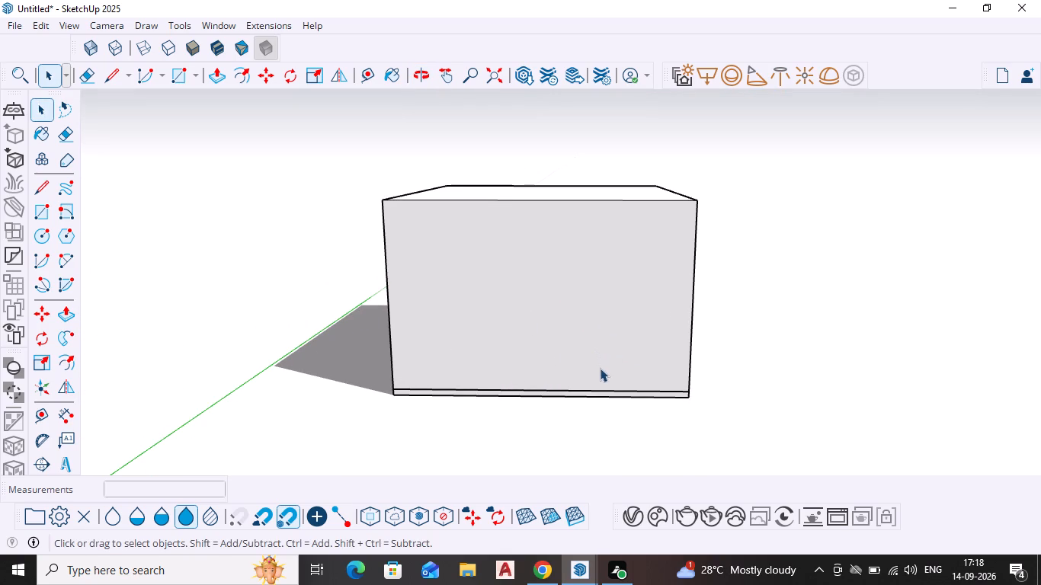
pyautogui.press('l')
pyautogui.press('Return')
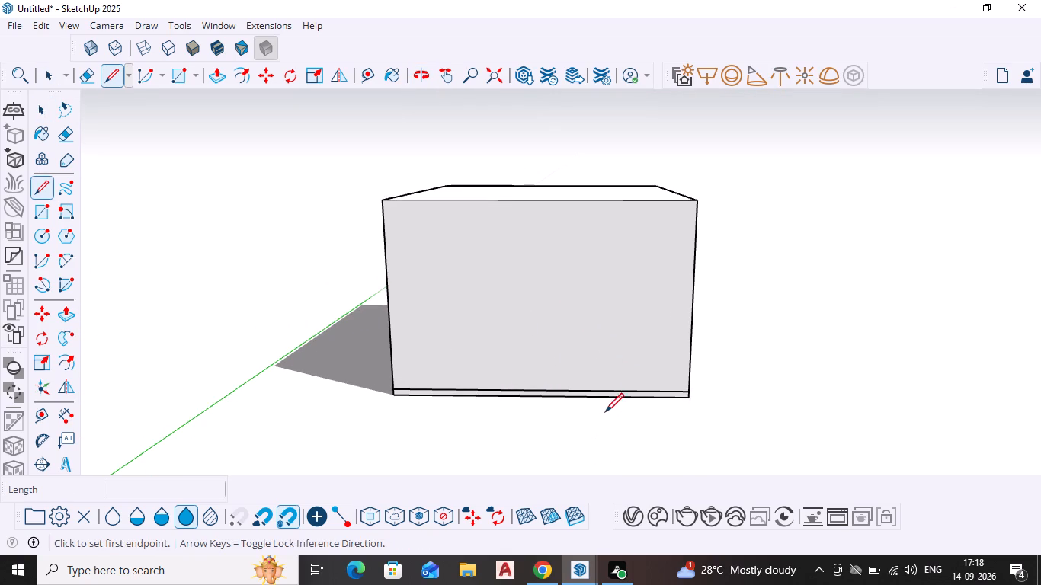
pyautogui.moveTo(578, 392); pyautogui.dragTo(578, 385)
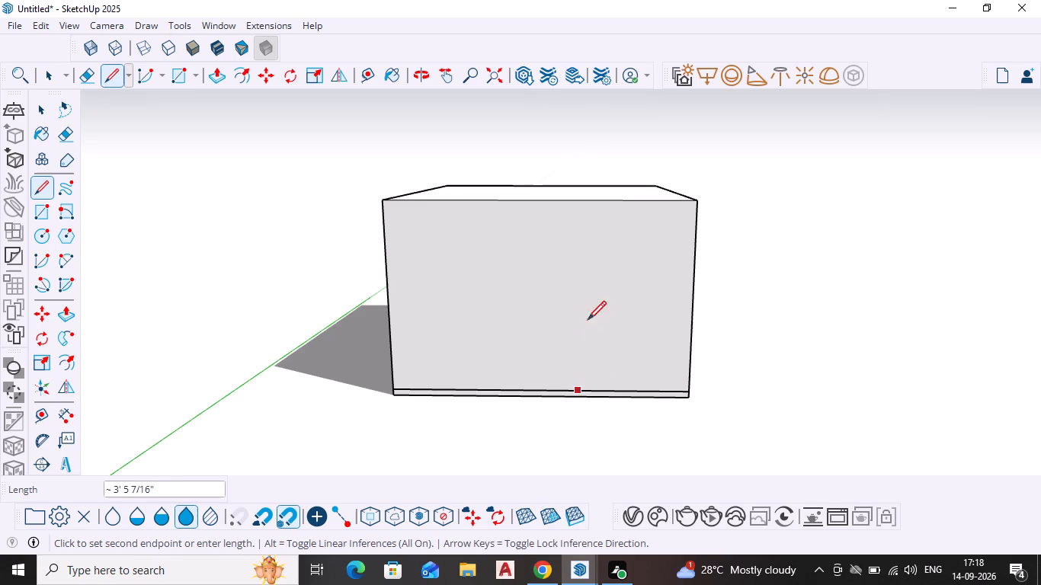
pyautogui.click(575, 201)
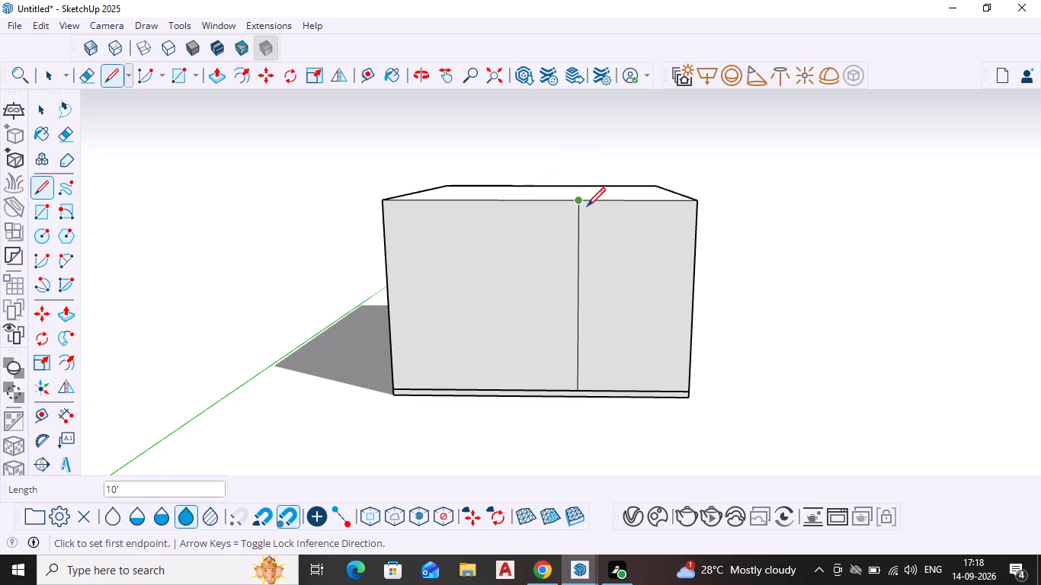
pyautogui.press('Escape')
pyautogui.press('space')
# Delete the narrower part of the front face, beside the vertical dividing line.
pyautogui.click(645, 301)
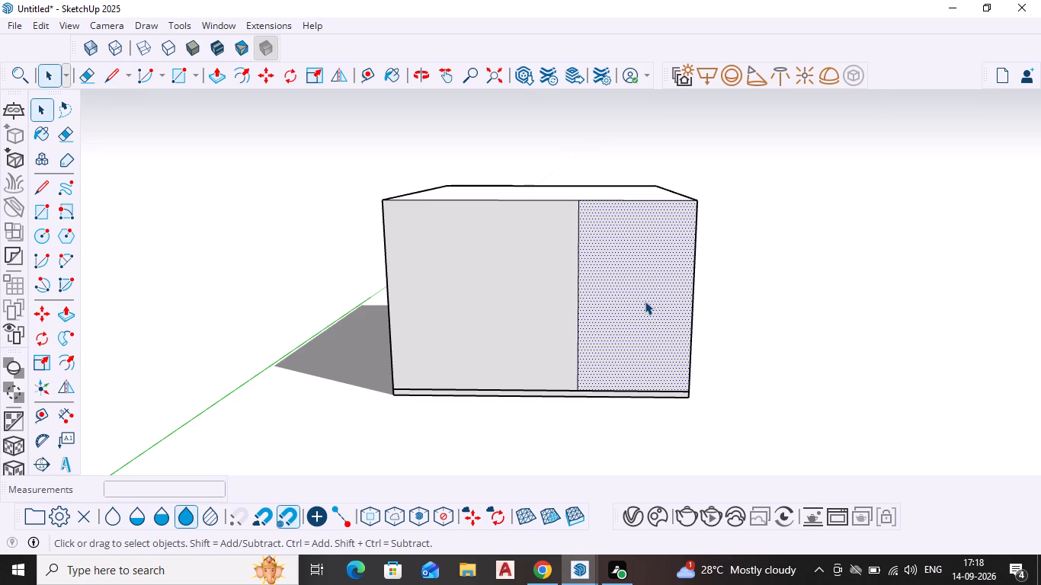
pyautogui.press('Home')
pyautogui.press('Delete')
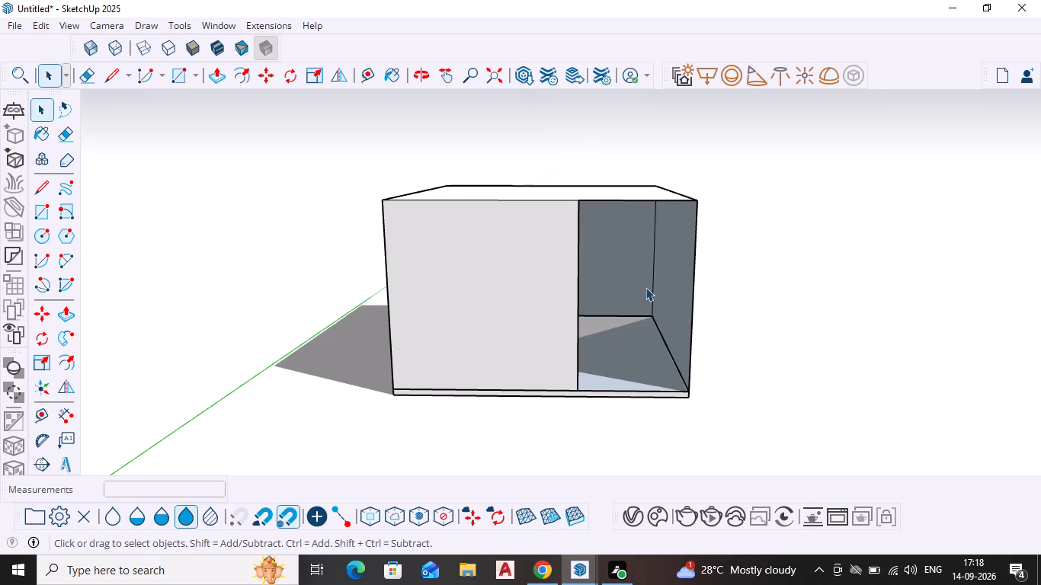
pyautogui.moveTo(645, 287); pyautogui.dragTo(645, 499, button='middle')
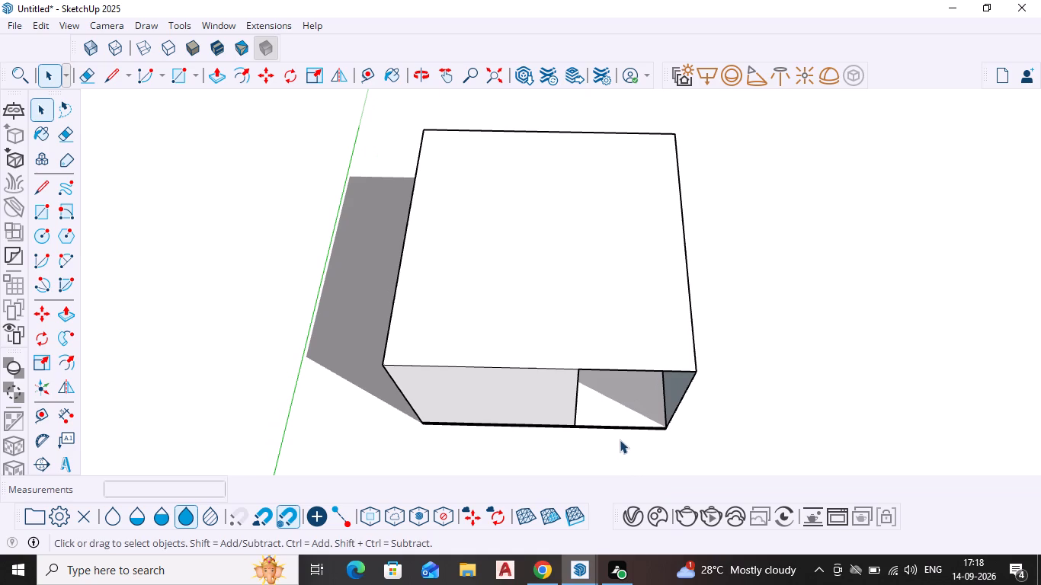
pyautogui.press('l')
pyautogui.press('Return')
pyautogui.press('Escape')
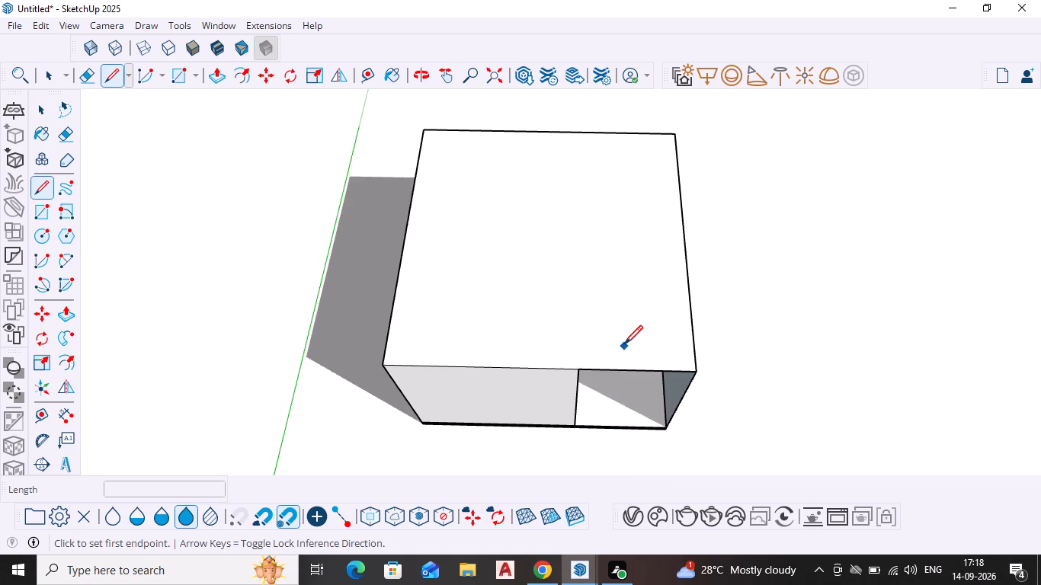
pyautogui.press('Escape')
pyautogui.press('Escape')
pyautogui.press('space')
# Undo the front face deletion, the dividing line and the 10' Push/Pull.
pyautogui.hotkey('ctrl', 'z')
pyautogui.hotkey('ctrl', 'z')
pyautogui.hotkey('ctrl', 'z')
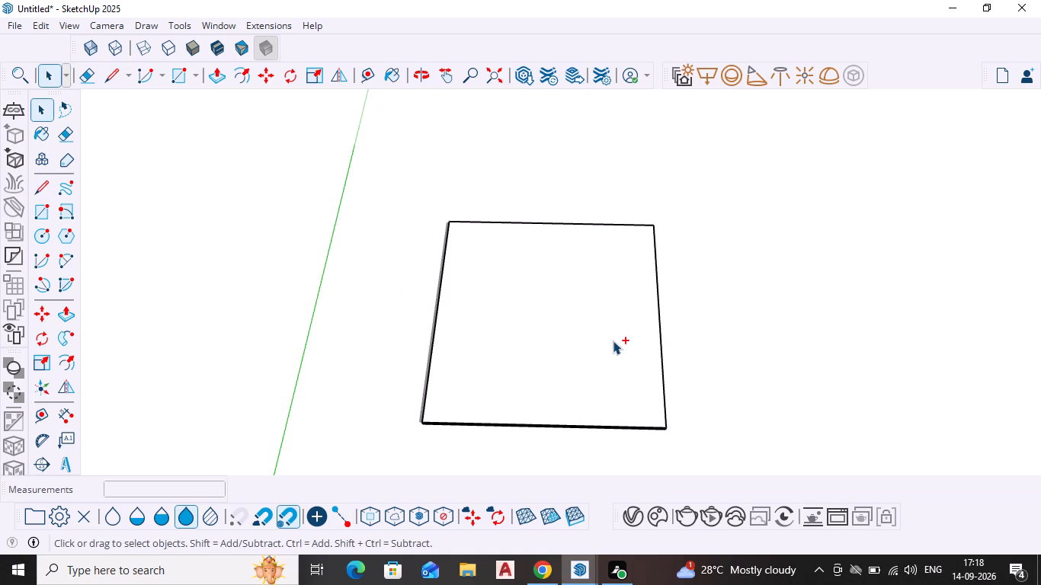
# Delete the square face with its edges on top of the slab, and all geometry inside the slab group.
pyautogui.tripleClick(610, 386)
pyautogui.click(610, 386)
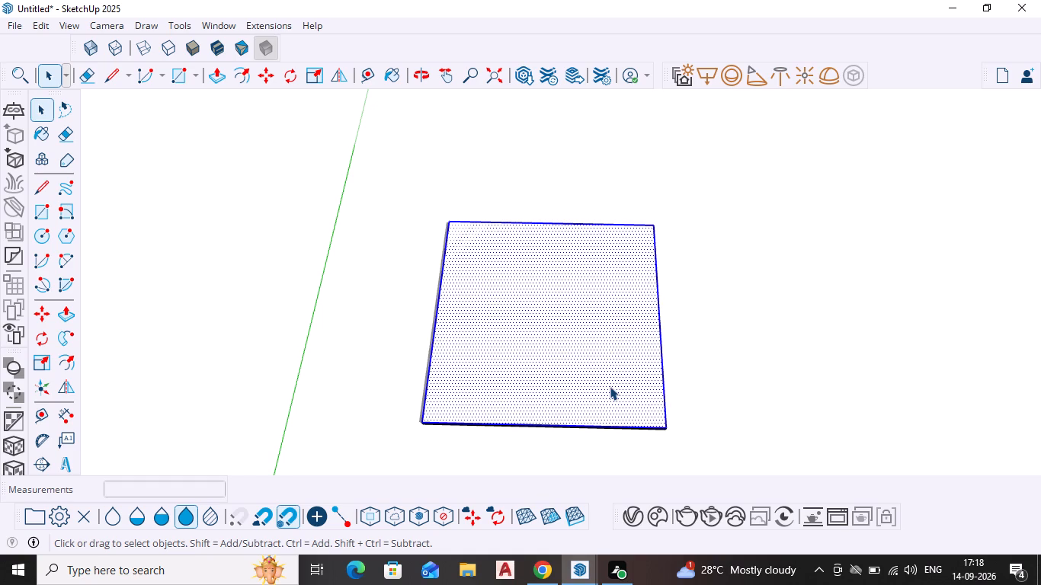
pyautogui.tripleClick(610, 385)
pyautogui.press('Delete')
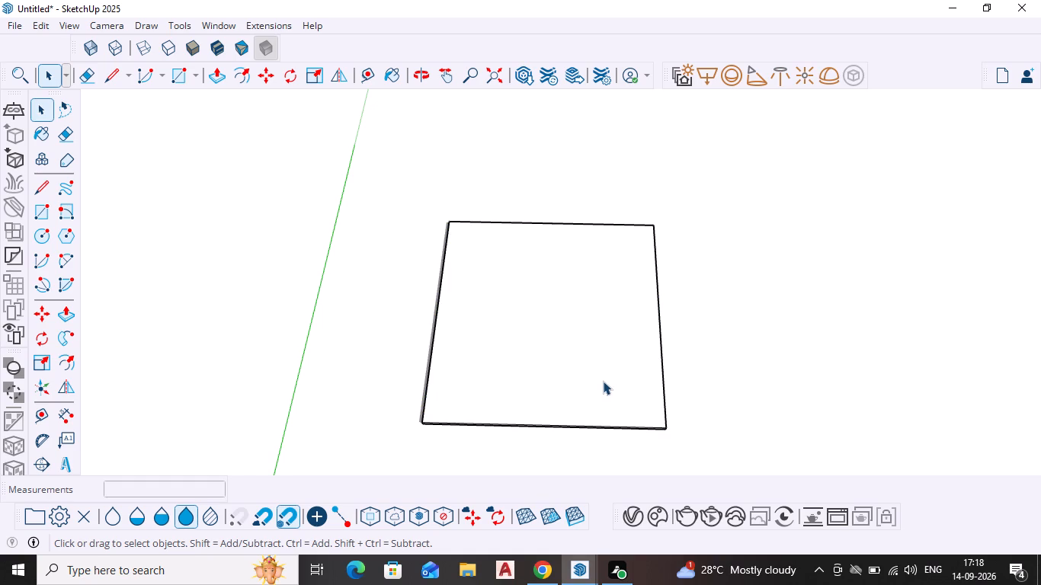
pyautogui.tripleClick(603, 381)
pyautogui.press('Delete')
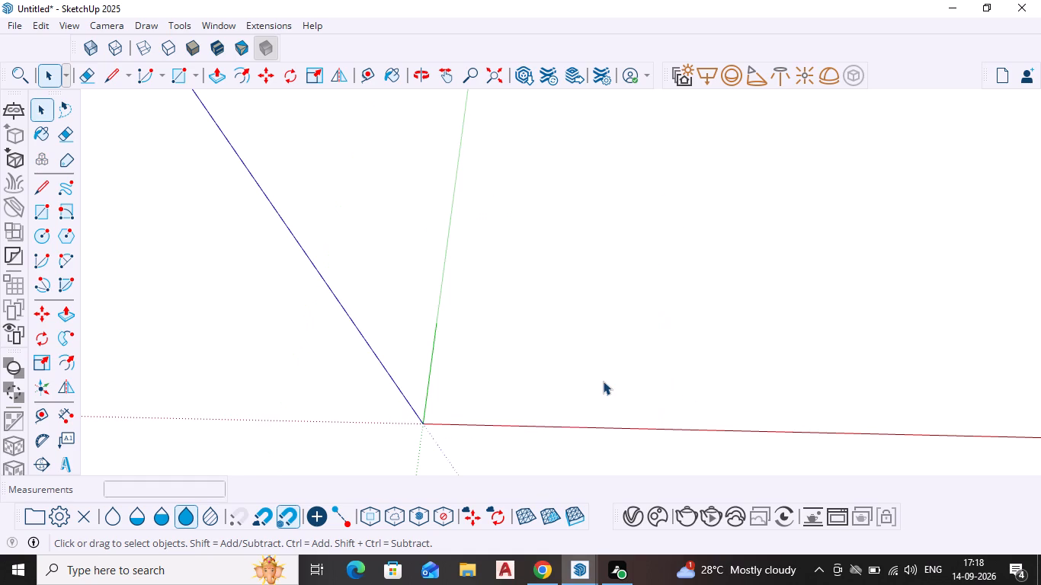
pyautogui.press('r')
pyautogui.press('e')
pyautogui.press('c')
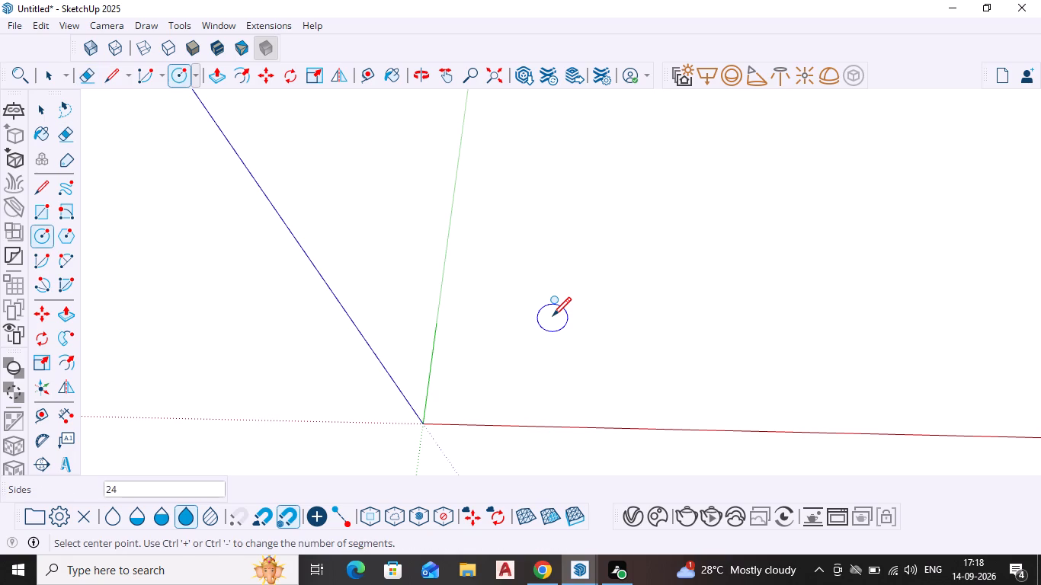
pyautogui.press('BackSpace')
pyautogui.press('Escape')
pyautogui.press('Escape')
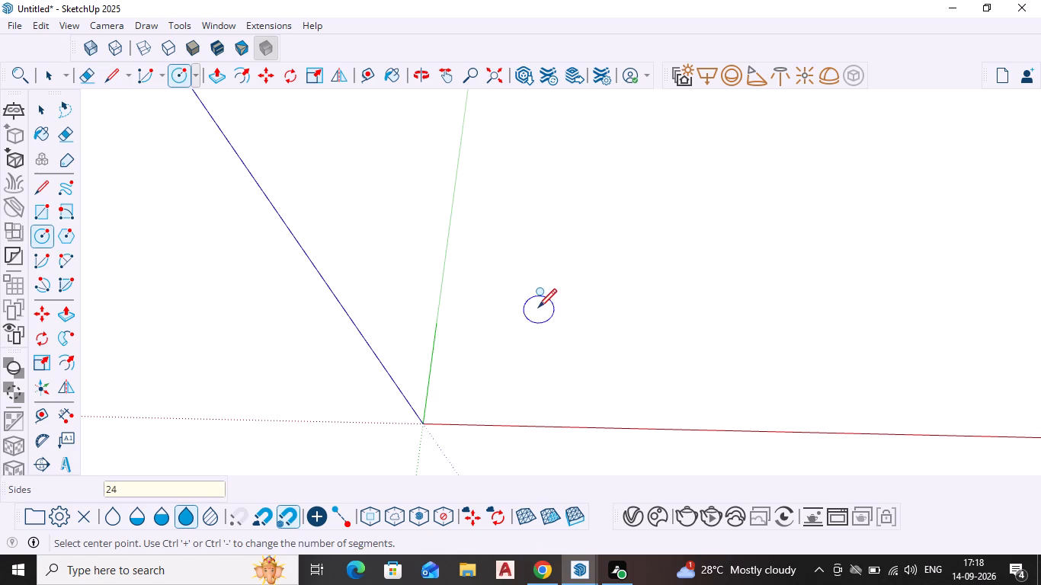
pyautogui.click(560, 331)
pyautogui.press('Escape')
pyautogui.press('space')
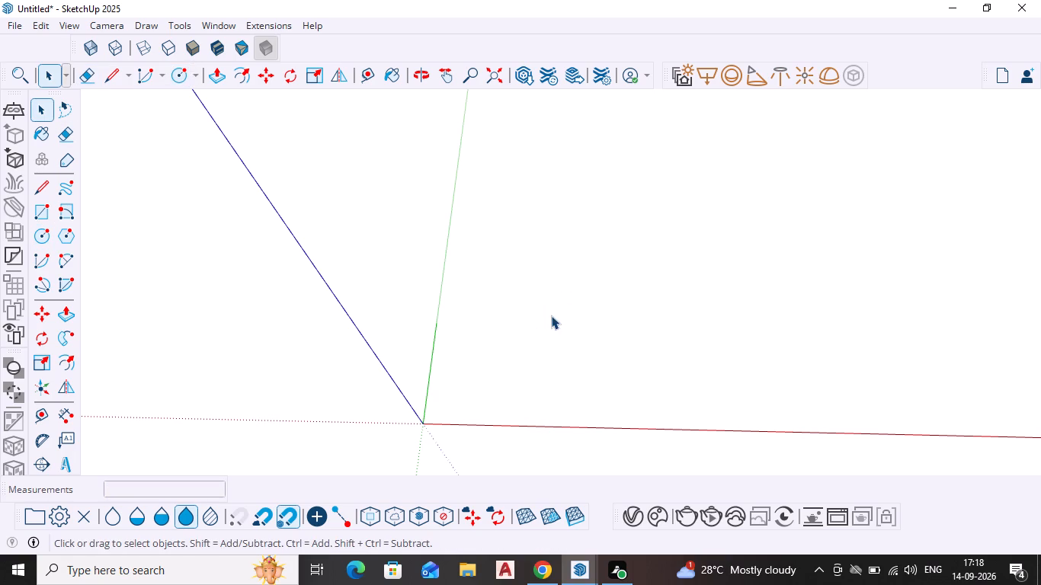
# Draw a rectangle about 5' 4" by 6' 8" on the ground between the red and green axes, and leave the open group.
pyautogui.press('r')
pyautogui.press('Return')
pyautogui.click(569, 251)
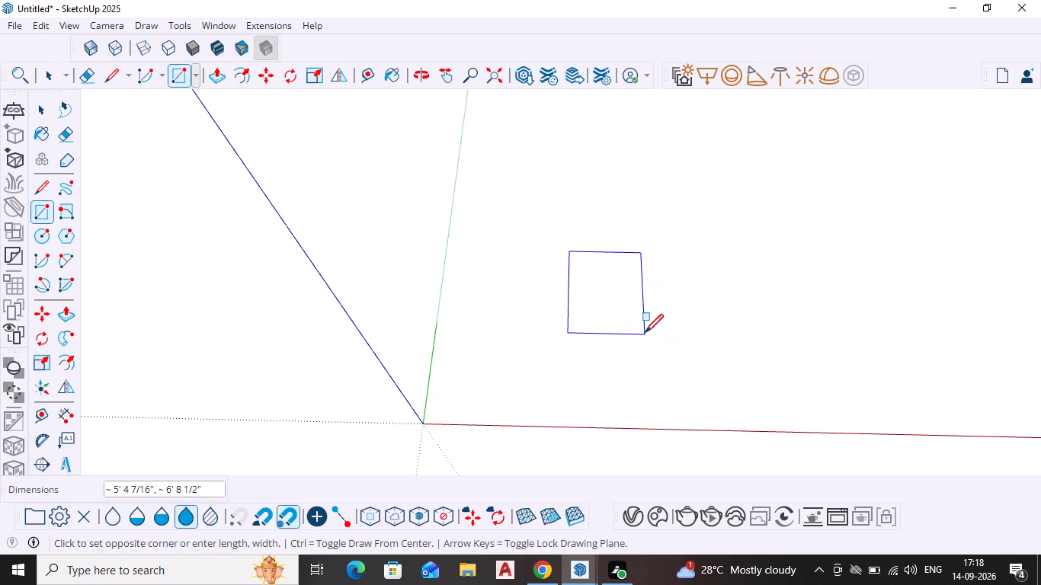
pyautogui.click(645, 334)
pyautogui.press('space')
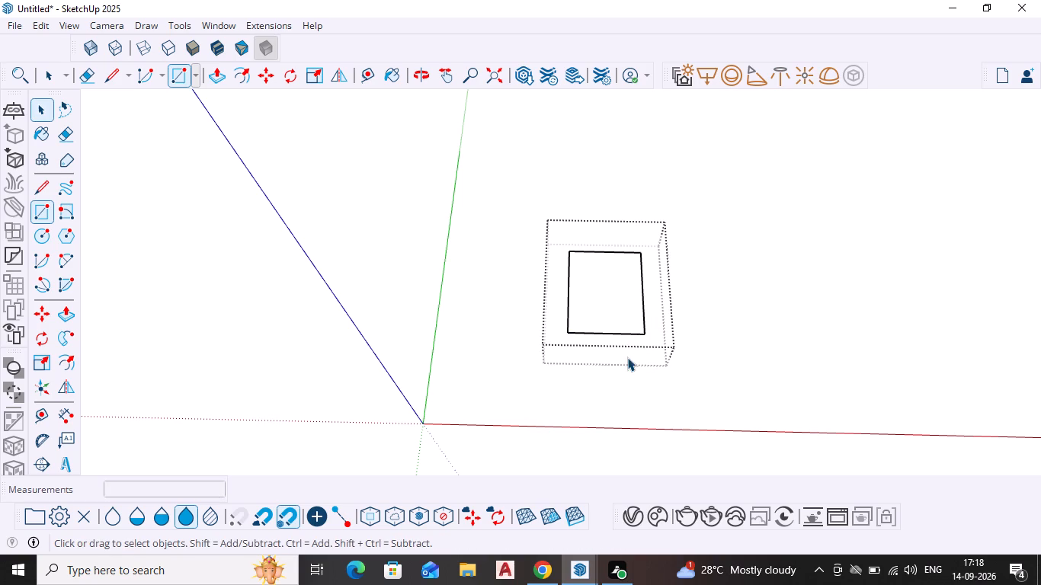
pyautogui.press('Escape')
# Select the grouped rectangle and examine it from ground level and from above.
pyautogui.click(613, 318)
pyautogui.moveTo(613, 318); pyautogui.dragTo(603, 312, button='middle')
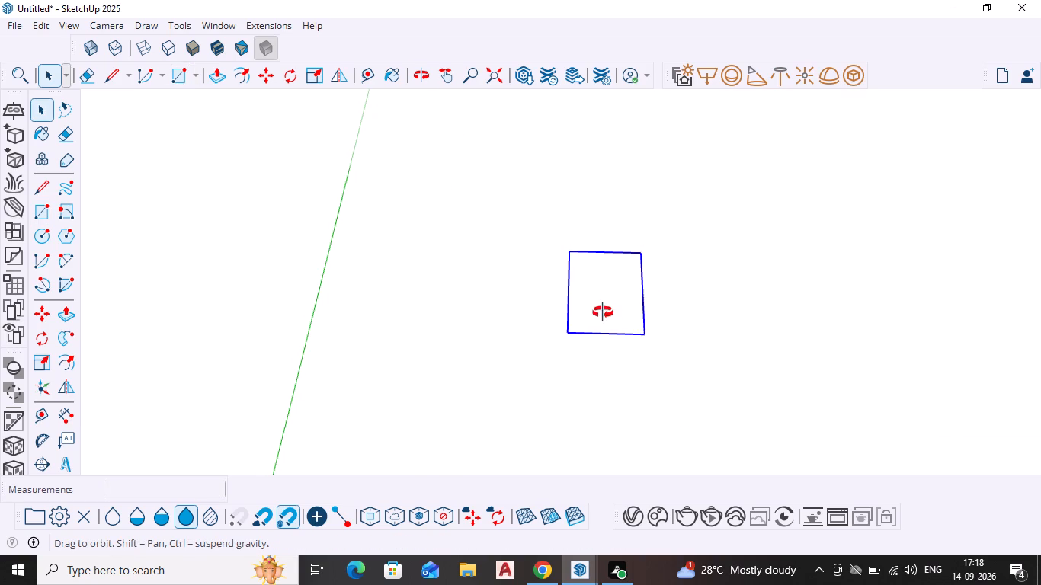
pyautogui.moveTo(603, 312); pyautogui.dragTo(596, 203, button='middle')
pyautogui.moveTo(604, 342); pyautogui.dragTo(590, 226, button='middle')
pyautogui.scroll(-1, 588, 261)
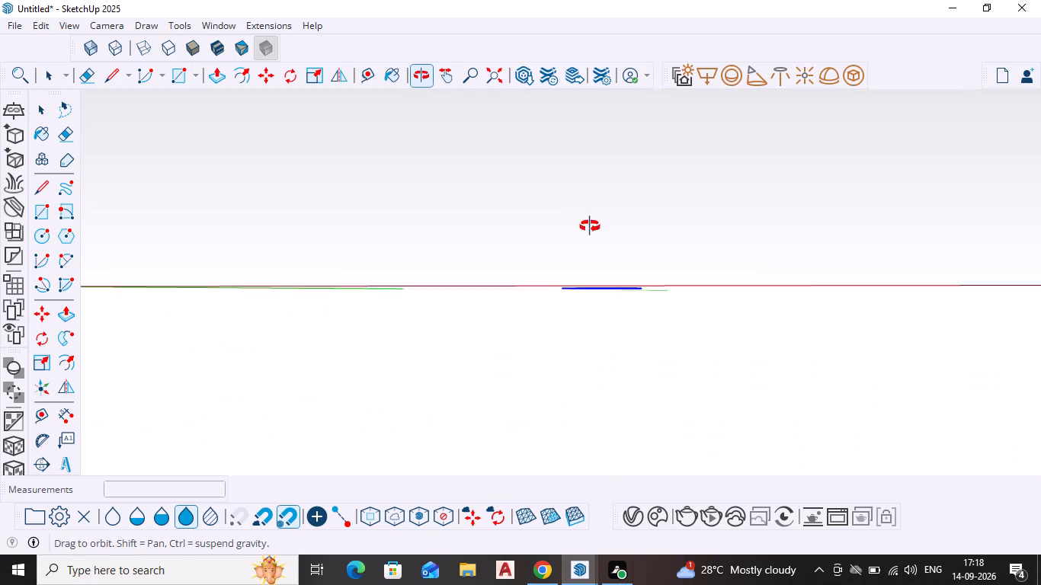
pyautogui.moveTo(590, 226); pyautogui.dragTo(607, 318, button='middle')
pyautogui.click(607, 298)
pyautogui.moveTo(601, 319); pyautogui.dragTo(600, 360, button='middle')
pyautogui.scroll(-1, 601, 319)
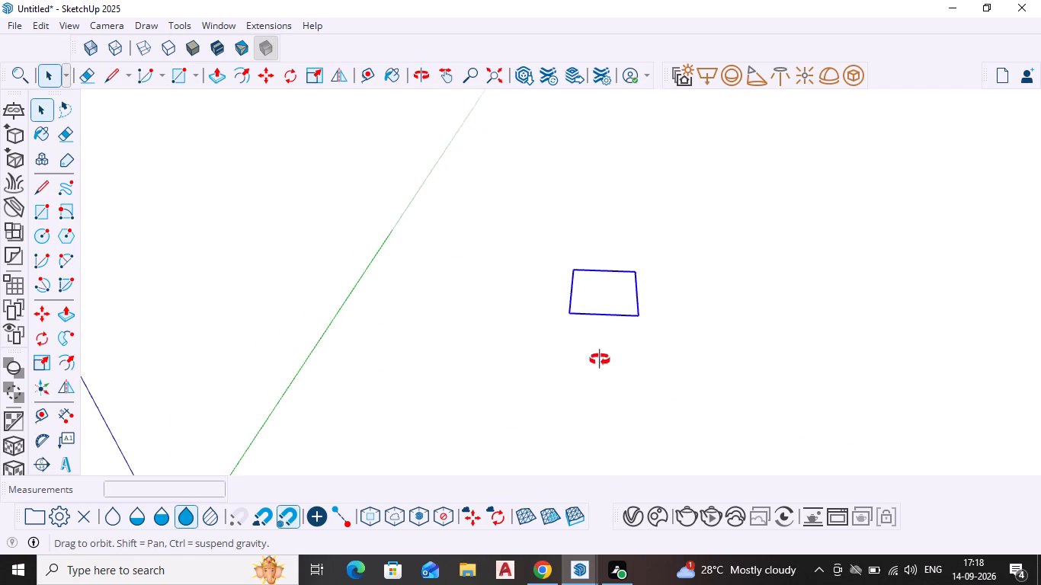
pyautogui.moveTo(600, 360); pyautogui.dragTo(591, 463, button='middle')
pyautogui.scroll(3, 590, 293)
pyautogui.moveTo(604, 279); pyautogui.dragTo(609, 386, button='middle')
pyautogui.scroll(4, 617, 315)
pyautogui.click(612, 296)
pyautogui.click(610, 296)
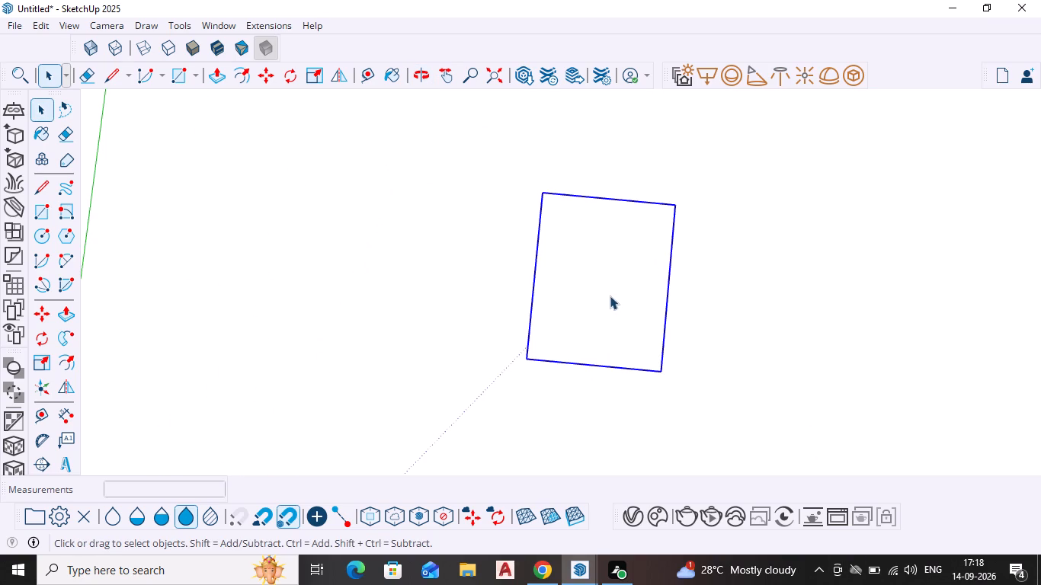
pyautogui.click(609, 293)
pyautogui.click(595, 283)
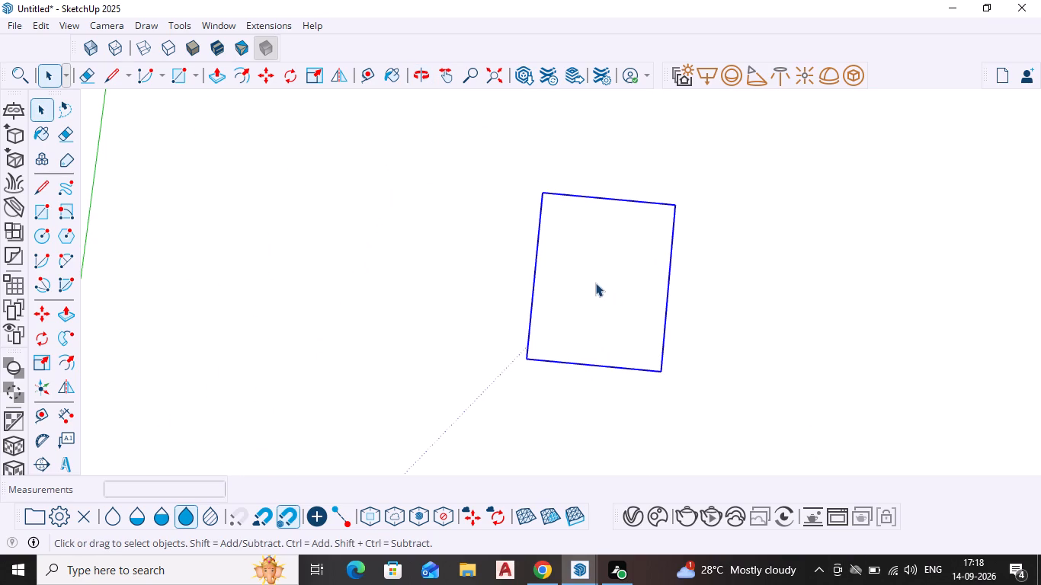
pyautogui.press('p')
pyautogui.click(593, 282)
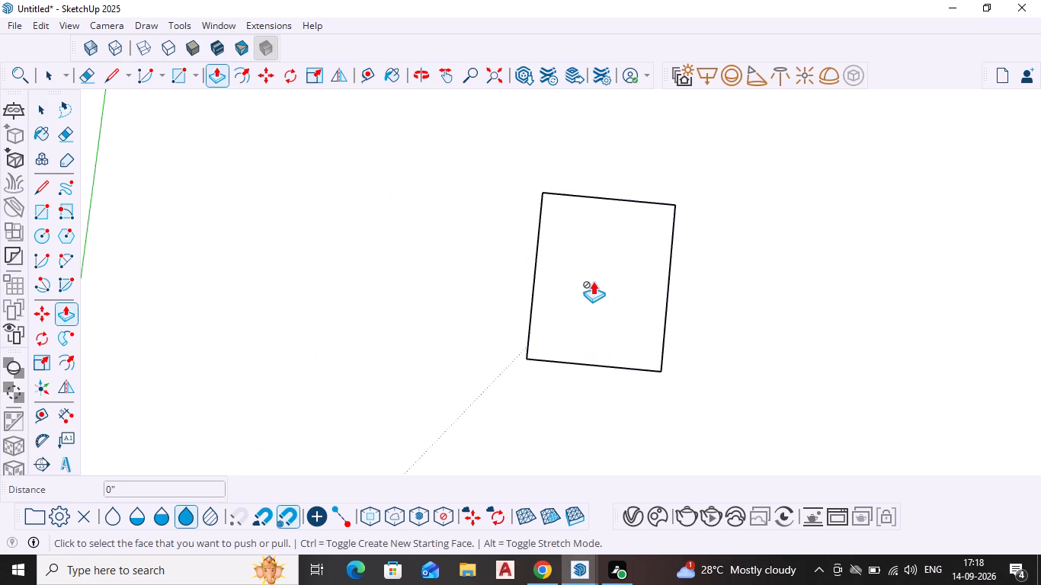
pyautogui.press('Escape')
# Undo the grouped rectangle and all earlier slab modelling back to an empty ground.
pyautogui.hotkey('ctrl', 'z')
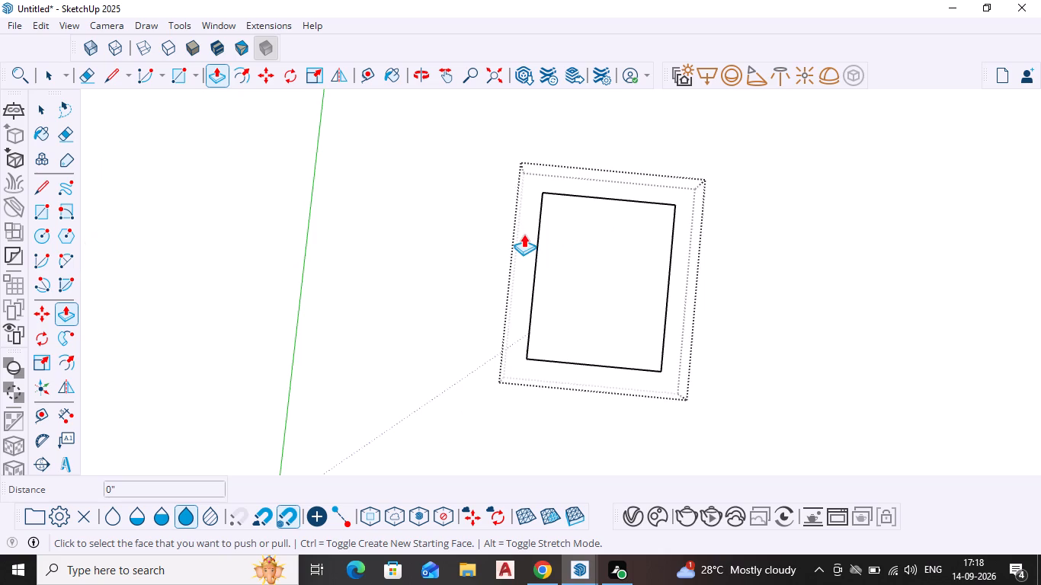
pyautogui.hotkey('ctrl', 'z')
pyautogui.hotkey('ctrl', 'z')
pyautogui.hotkey('ctrl', 'z')
pyautogui.hotkey('ctrl', 'z')
pyautogui.hotkey('ctrl', 'z')
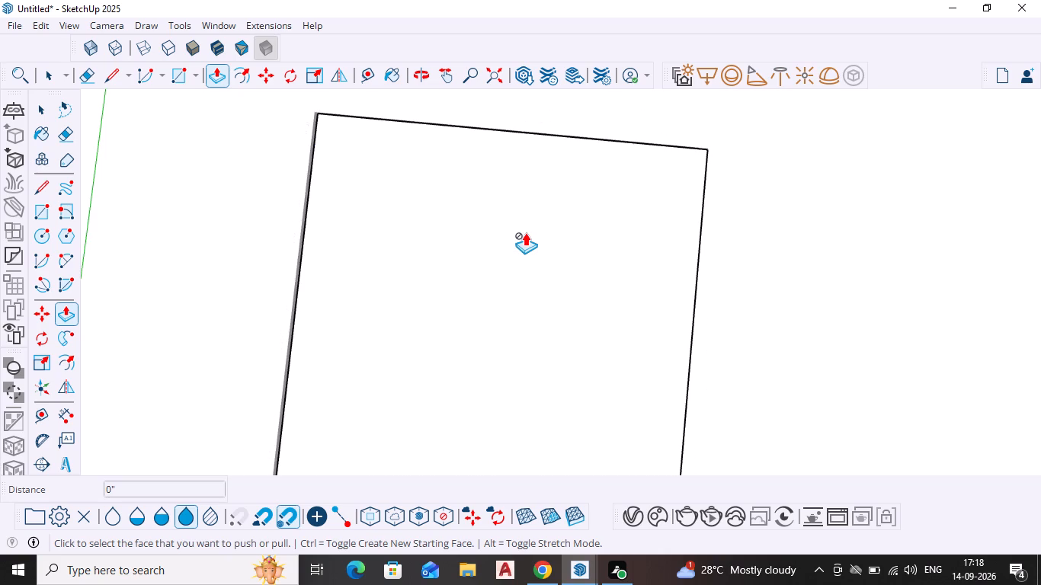
pyautogui.hotkey('ctrl', 'z')
pyautogui.hotkey('ctrl', 'z')
pyautogui.hotkey('ctrl', 'z')
pyautogui.hotkey('ctrl', 'z')
pyautogui.hotkey('ctrl', 'z')
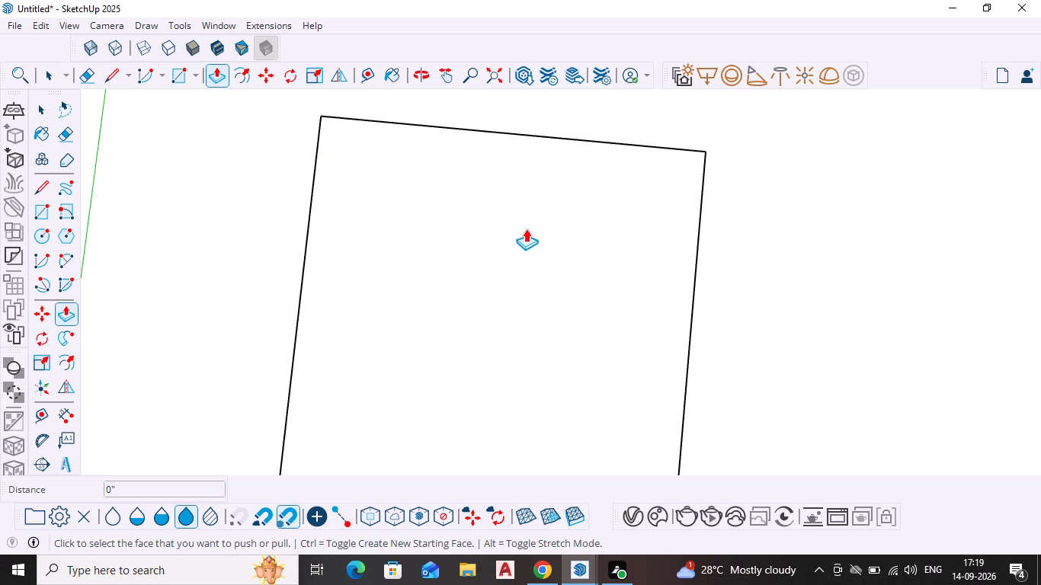
pyautogui.hotkey('ctrl', 'z')
pyautogui.hotkey('ctrl', 'z')
pyautogui.hotkey('ctrl', 'z')
pyautogui.press('Escape')
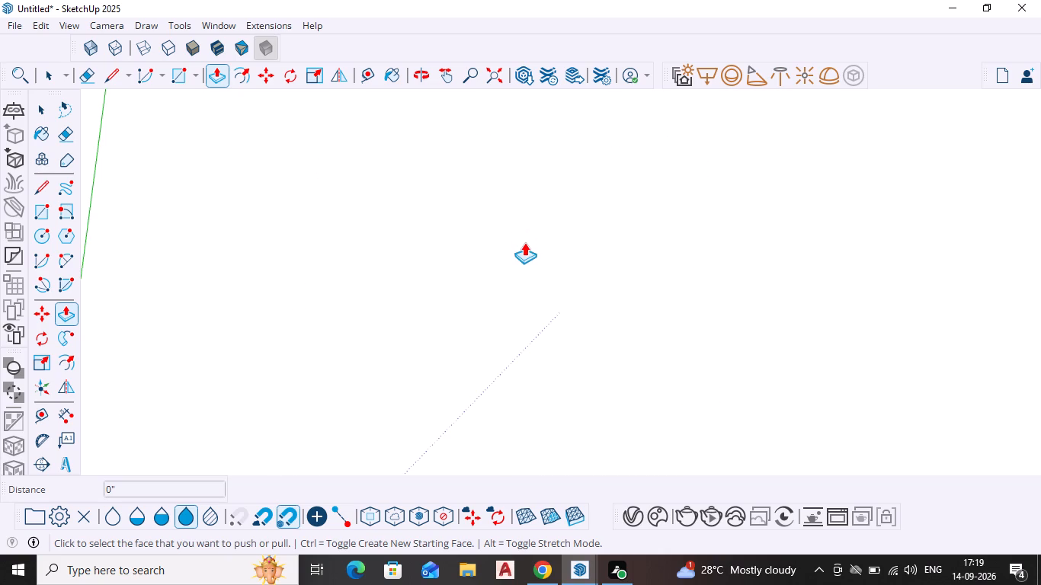
pyautogui.scroll(-3, 524, 242)
pyautogui.press('Escape')
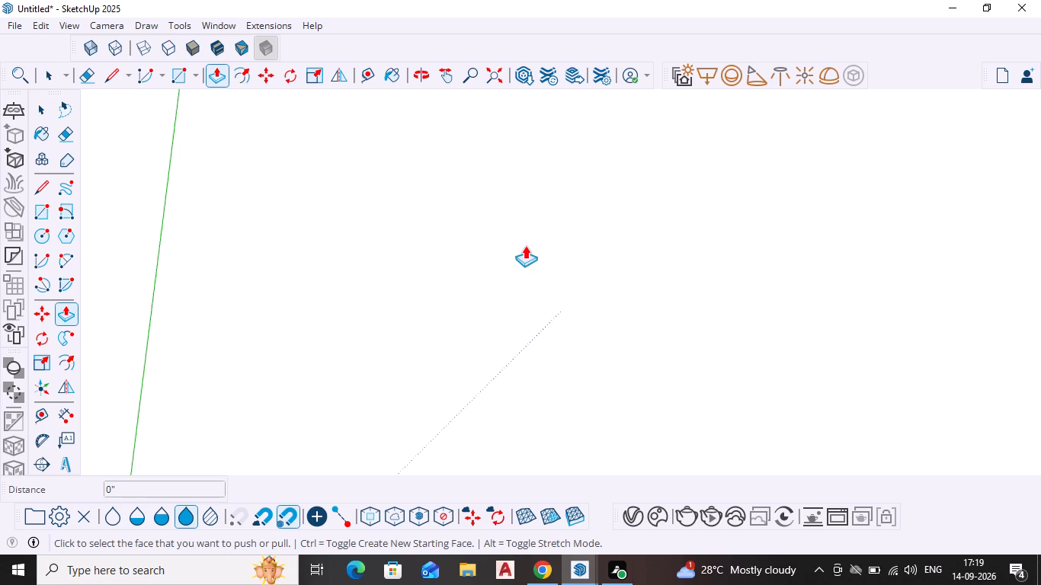
pyautogui.press('space')
pyautogui.press('space')
# Draw a square about 12' 11" by 12' 11" on the ground between the red and green axes.
pyautogui.scroll(-4, 524, 248)
pyautogui.scroll(-13, 529, 316)
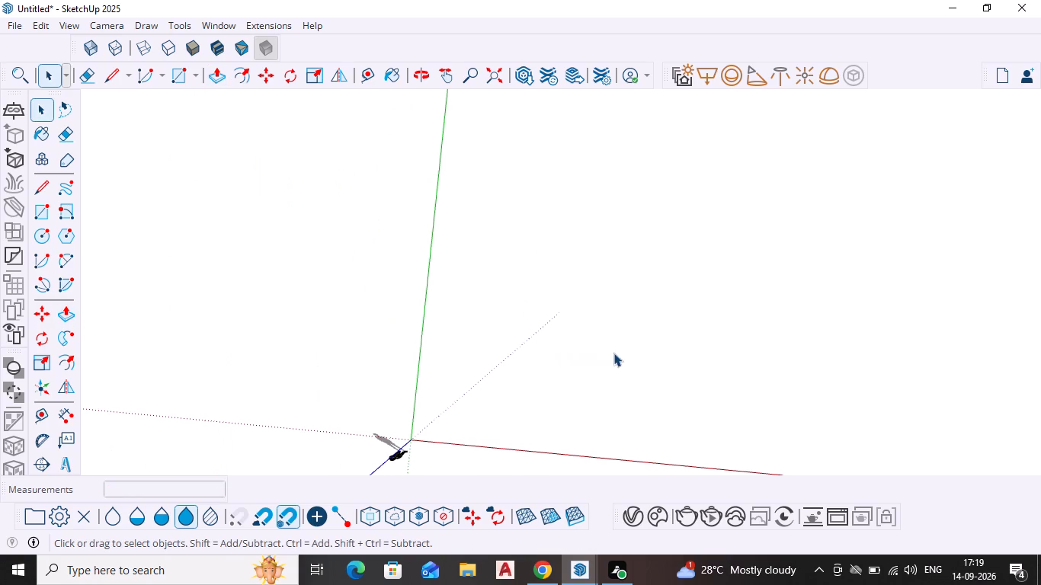
pyautogui.click(517, 346)
pyautogui.keyDown('shift'); pyautogui.moveTo(722, 355); pyautogui.dragTo(537, 338, button='middle'); pyautogui.keyUp('shift')
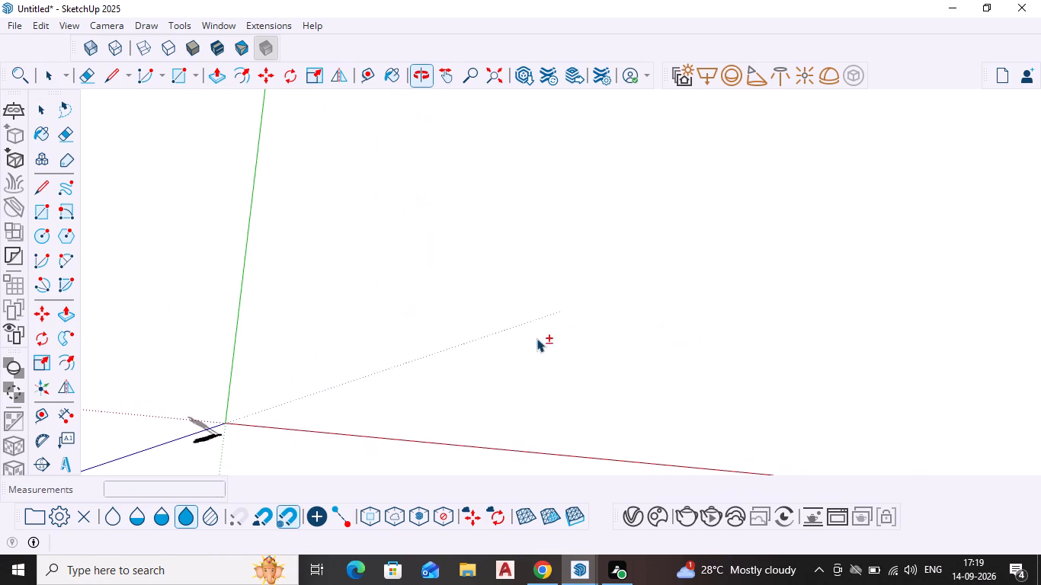
pyautogui.press('r')
pyautogui.press('Return')
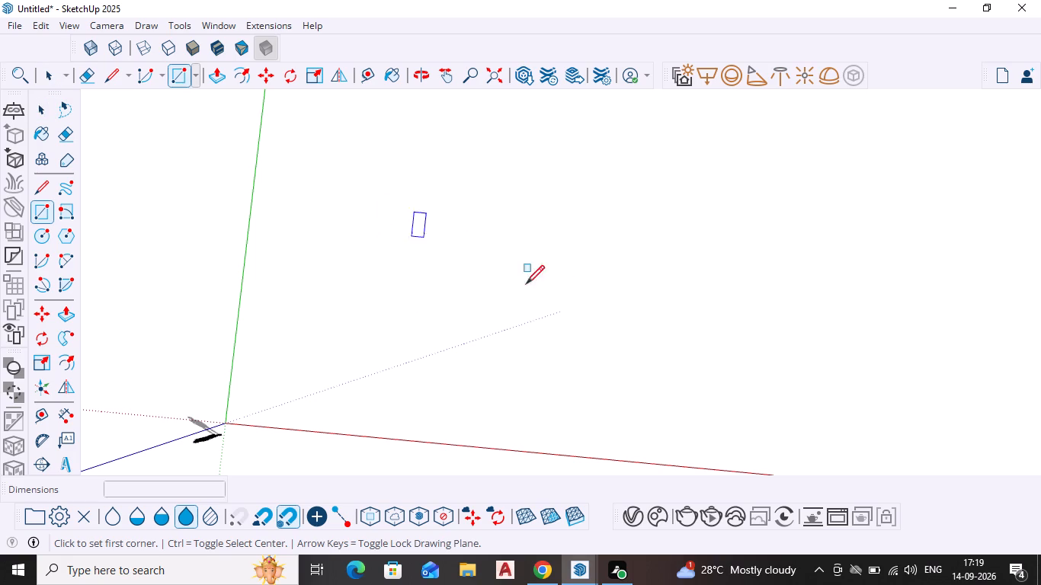
pyautogui.click(598, 282)
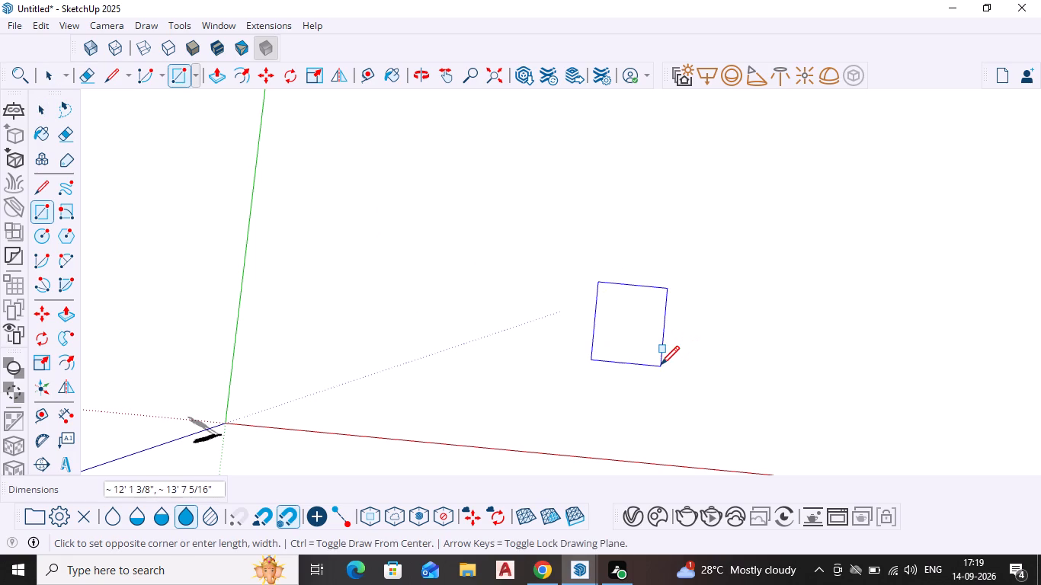
pyautogui.click(666, 363)
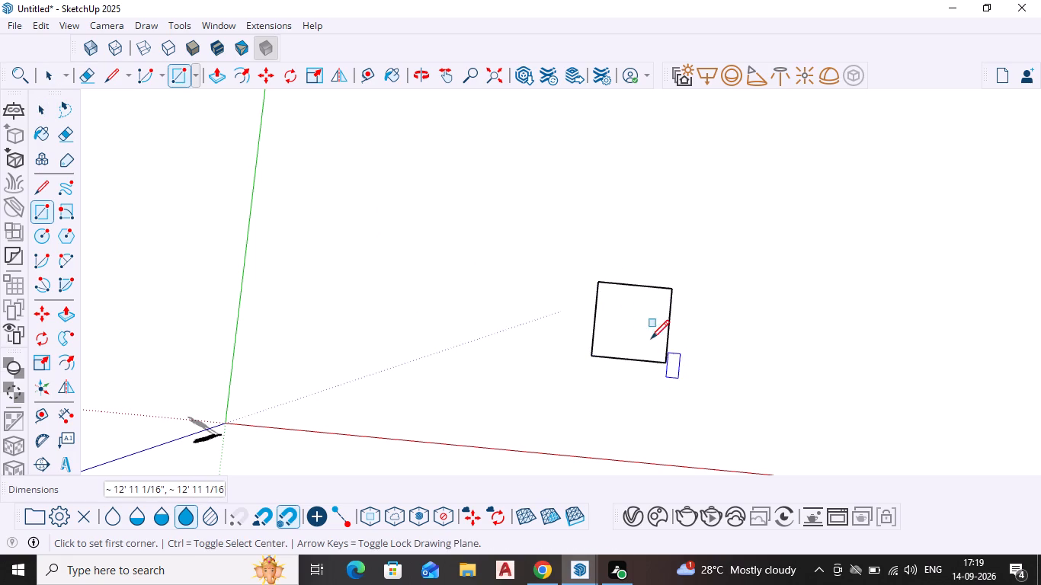
pyautogui.press('Escape')
pyautogui.press('space')
# Push/Pull the square face up 4" into a thin slab.
pyautogui.click(651, 337)
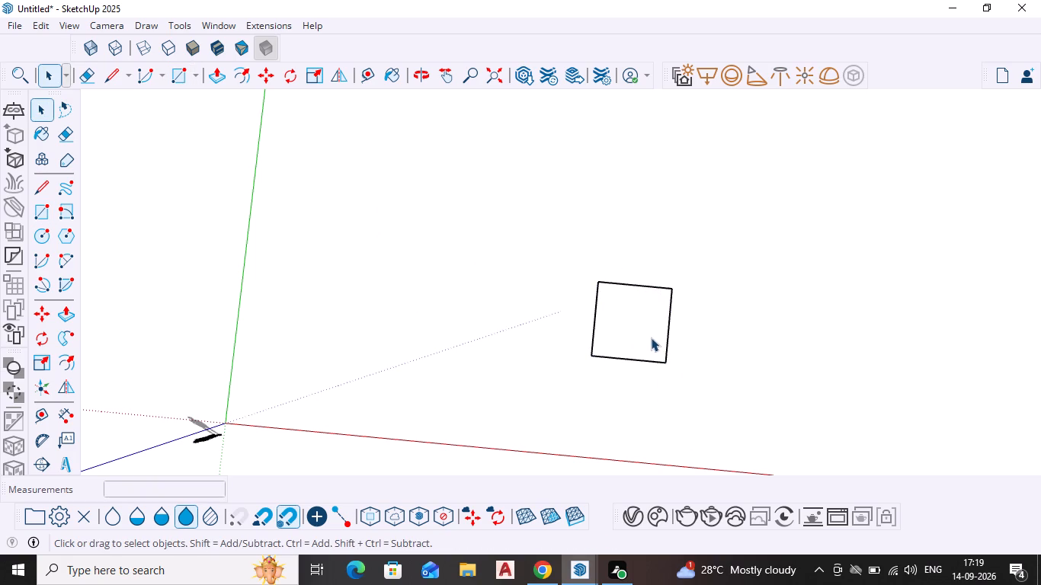
pyautogui.press('p')
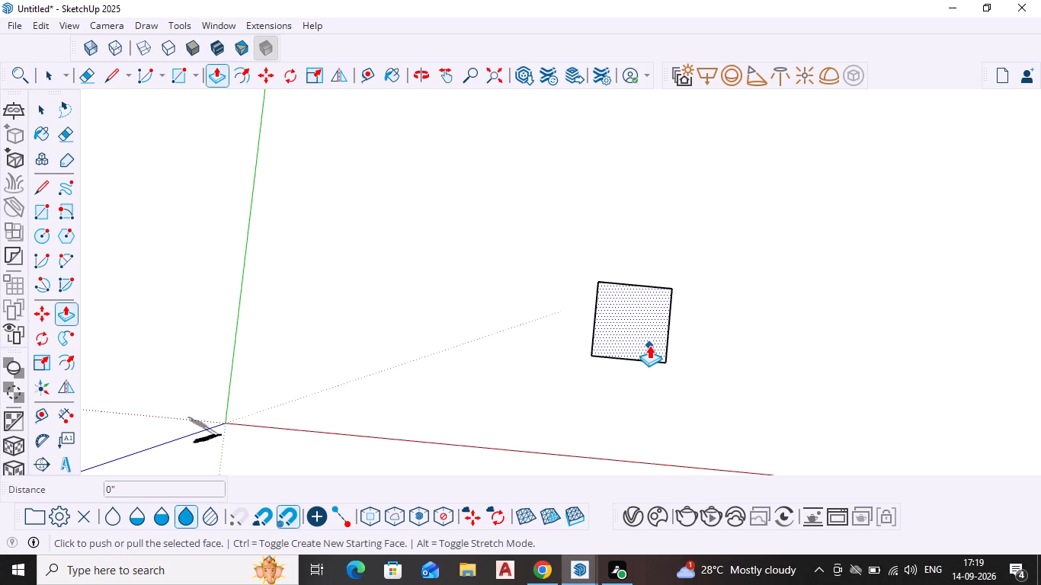
pyautogui.press('Return')
pyautogui.click(640, 334)
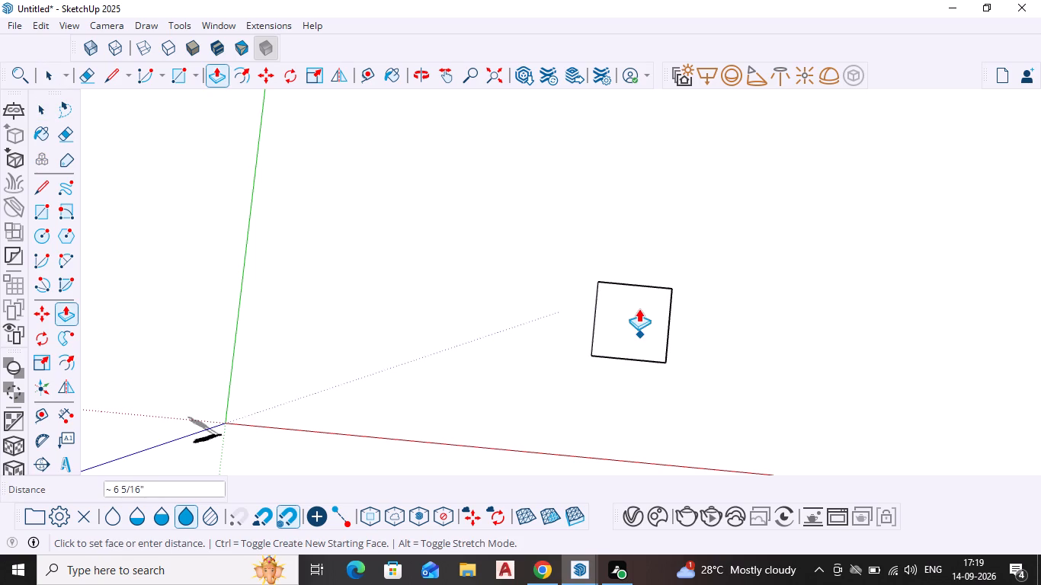
pyautogui.press('4')
pyautogui.hotkey('shift', '"')
pyautogui.press('Return')
pyautogui.moveTo(636, 385); pyautogui.dragTo(655, 187, button='middle')
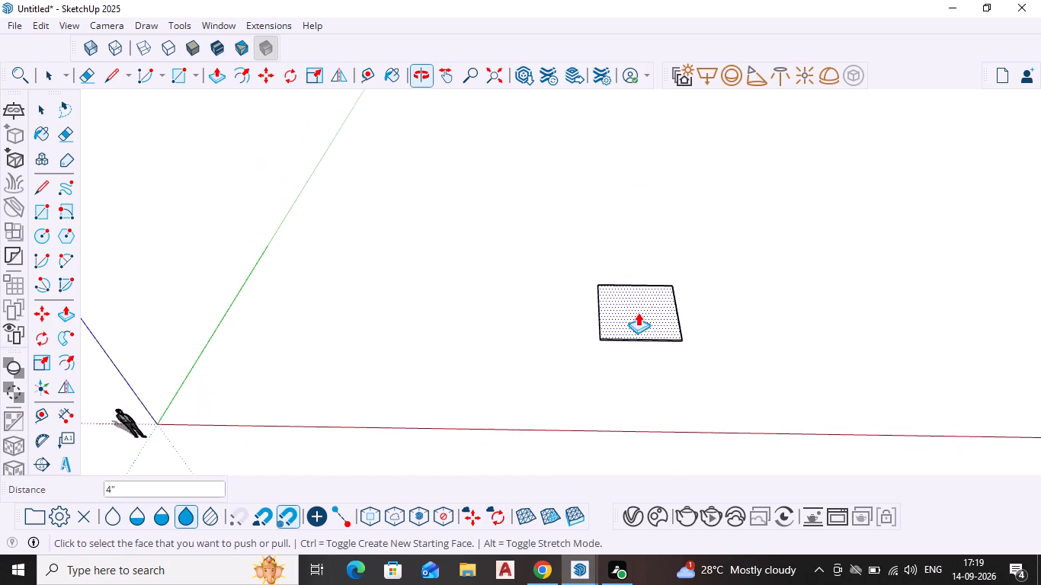
pyautogui.scroll(3, 649, 347)
pyautogui.moveTo(648, 347); pyautogui.dragTo(635, 279, button='middle')
pyautogui.scroll(-1, 636, 285)
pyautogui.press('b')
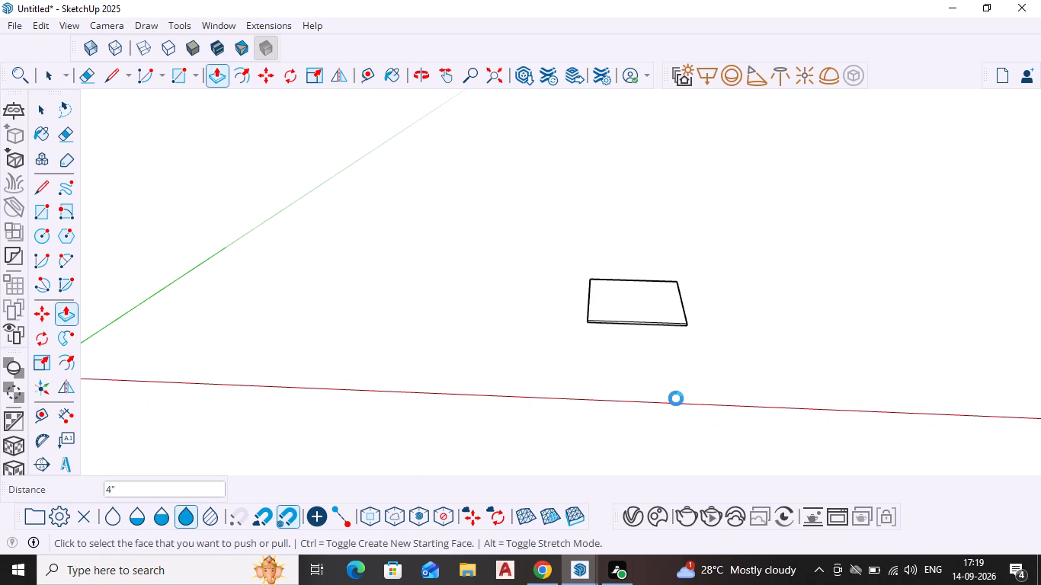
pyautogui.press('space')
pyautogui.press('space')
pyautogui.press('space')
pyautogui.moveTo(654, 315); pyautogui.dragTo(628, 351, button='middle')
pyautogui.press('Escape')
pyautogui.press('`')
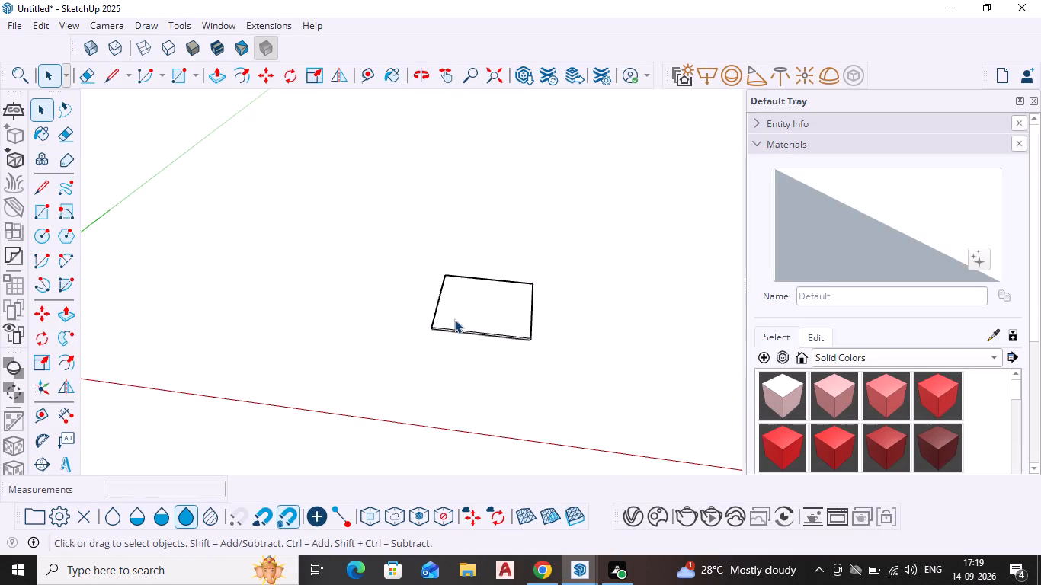
# Select the slab with all its connected faces and edges, make it a group, and leave it deselected.
pyautogui.scroll(3, 454, 319)
pyautogui.tripleClick(476, 318)
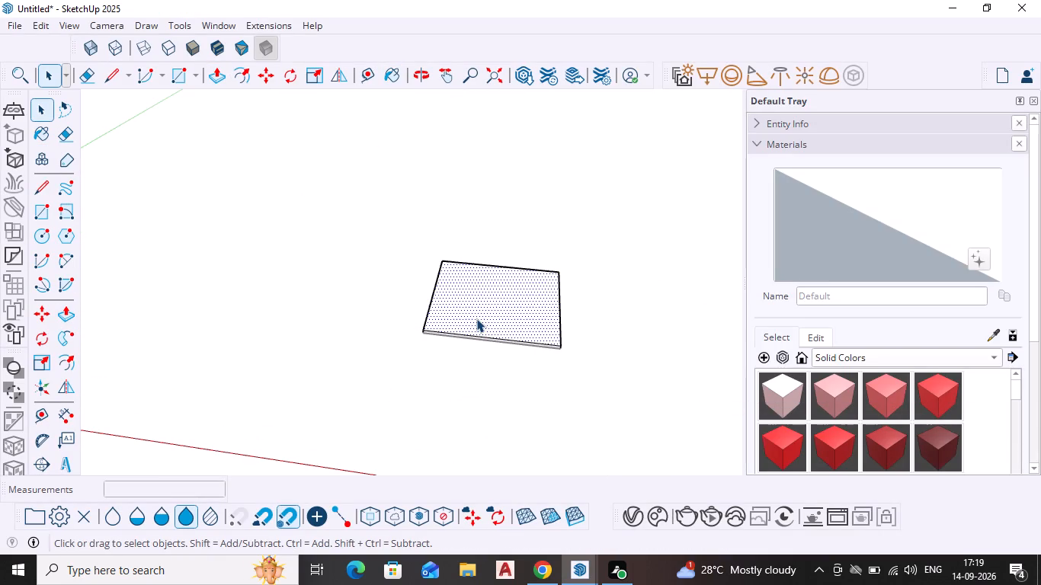
pyautogui.moveTo(474, 362); pyautogui.dragTo(478, 208, button='middle')
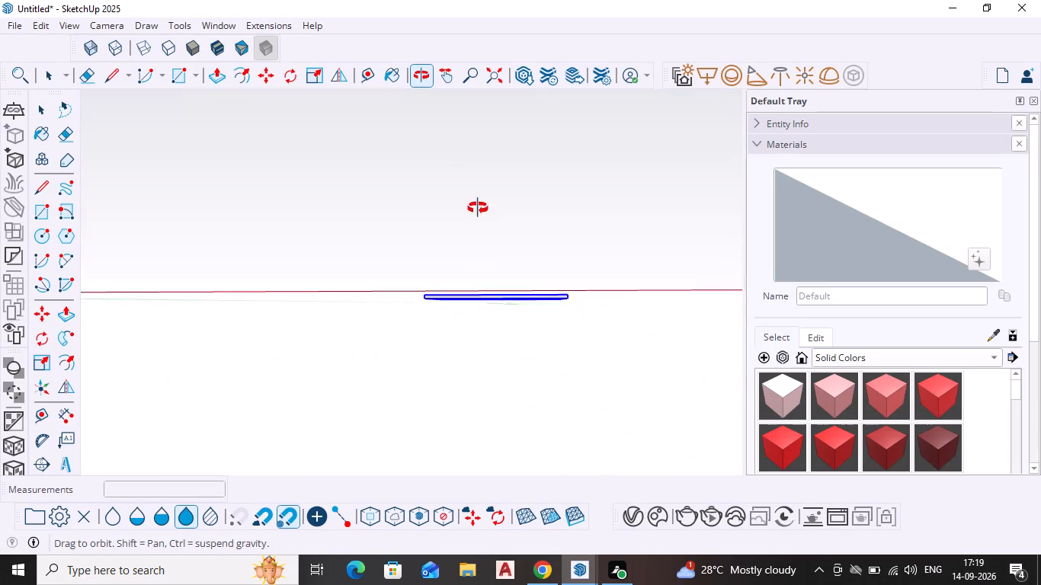
pyautogui.moveTo(478, 208); pyautogui.dragTo(491, 361, button='middle')
pyautogui.rightClick(498, 311)
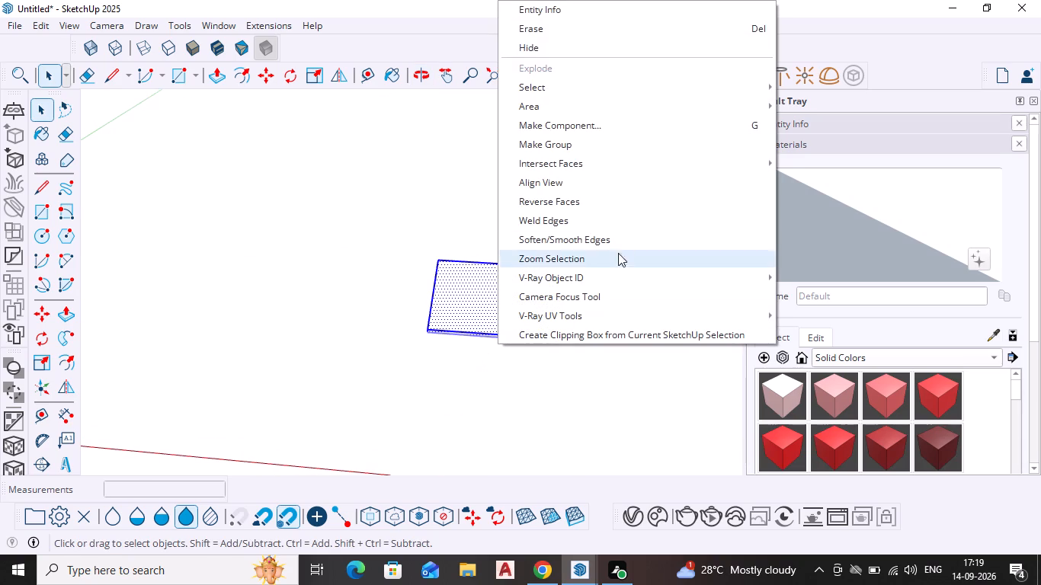
pyautogui.click(566, 139)
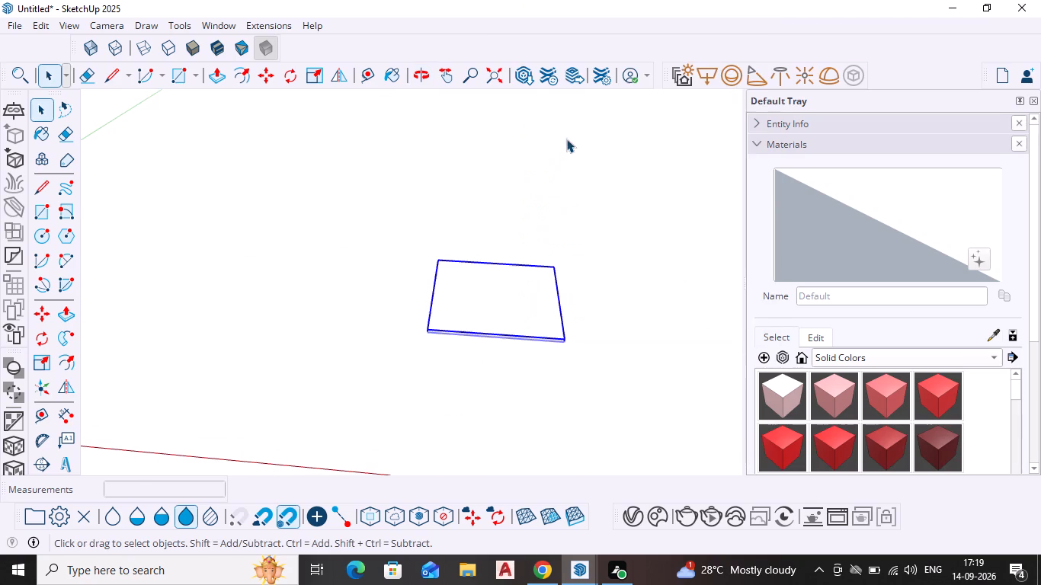
pyautogui.scroll(2, 537, 350)
pyautogui.press('Escape')
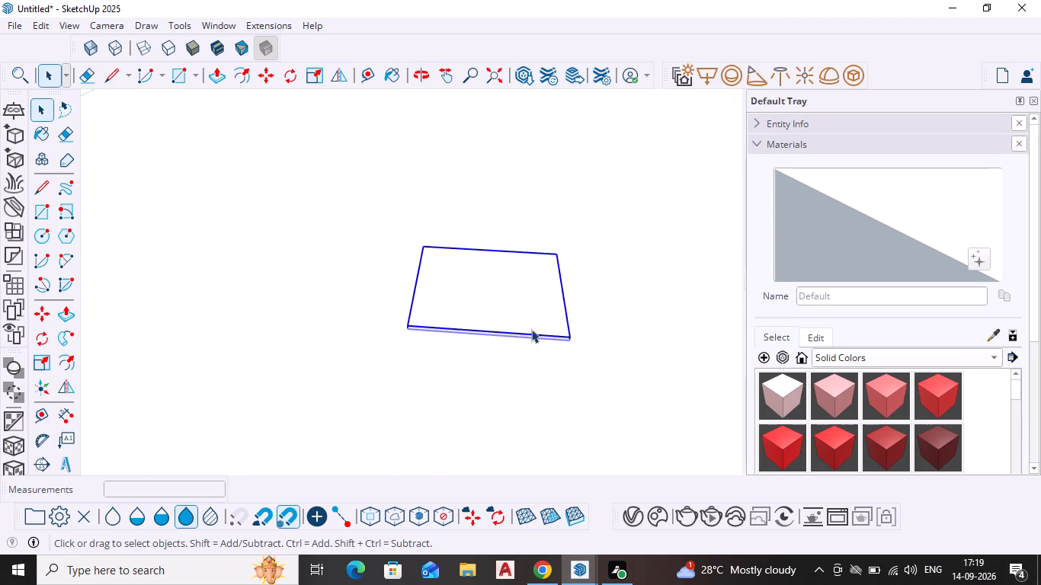
pyautogui.press('space')
pyautogui.press('space')
pyautogui.doubleClick(613, 306)
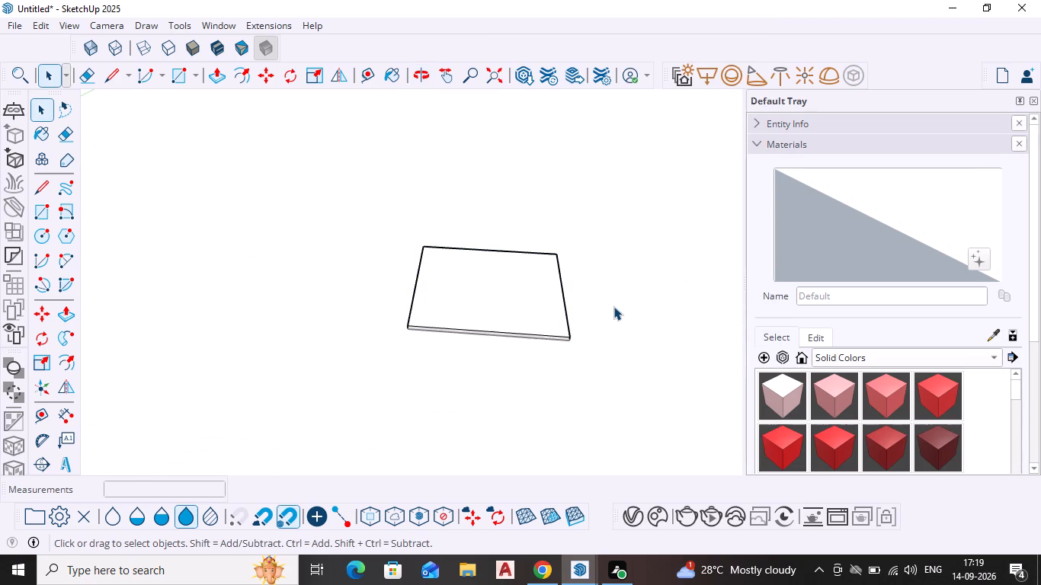
pyautogui.scroll(2, 511, 312)
pyautogui.click(468, 305)
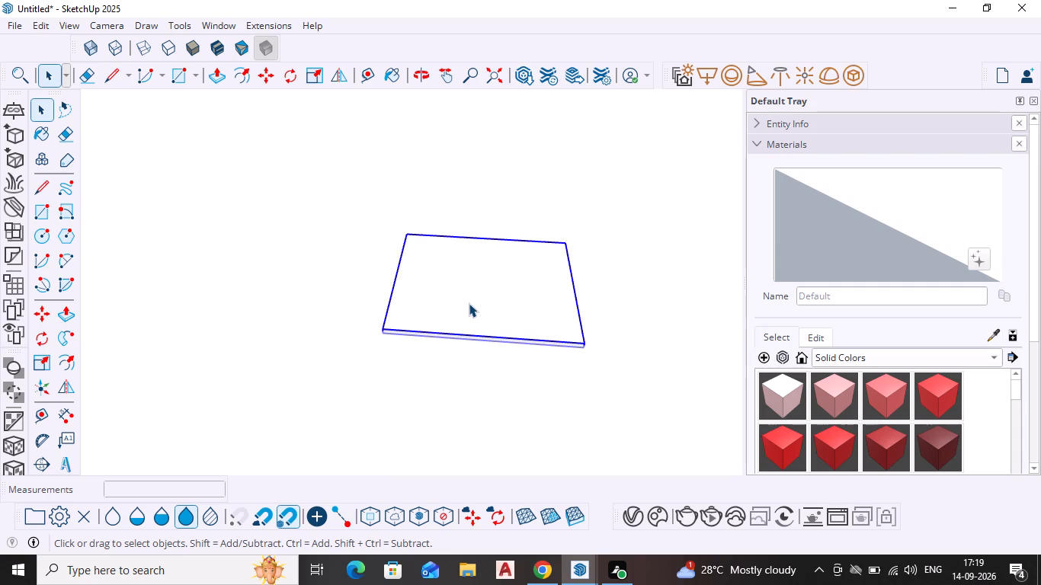
pyautogui.press('space')
pyautogui.doubleClick(664, 283)
# Draw a rectangle about 12' 11" by 12' 11" over the slab group's top face, from corner to opposite corner.
pyautogui.press('r')
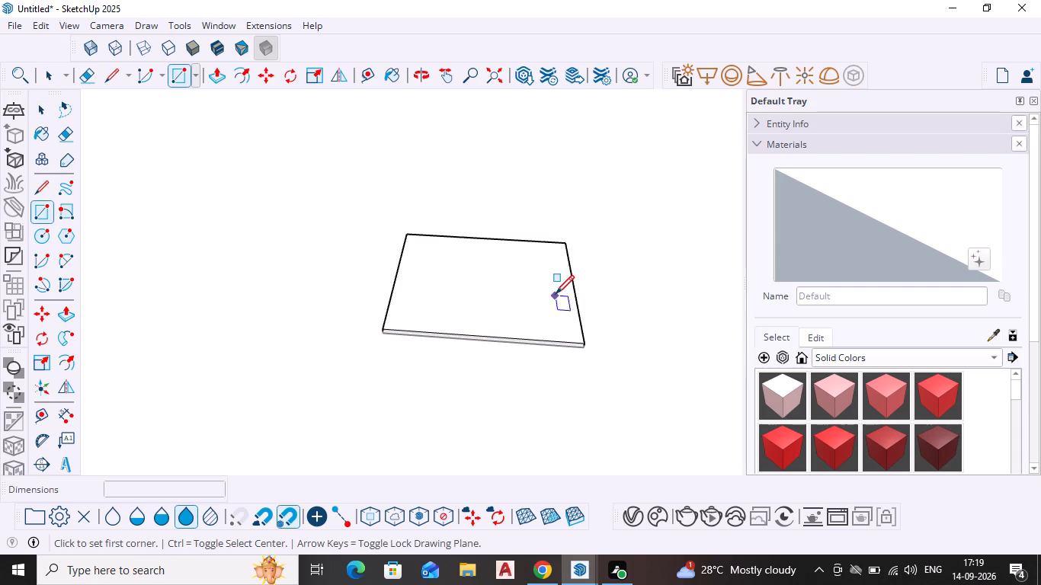
pyautogui.press('Return')
pyautogui.click(407, 232)
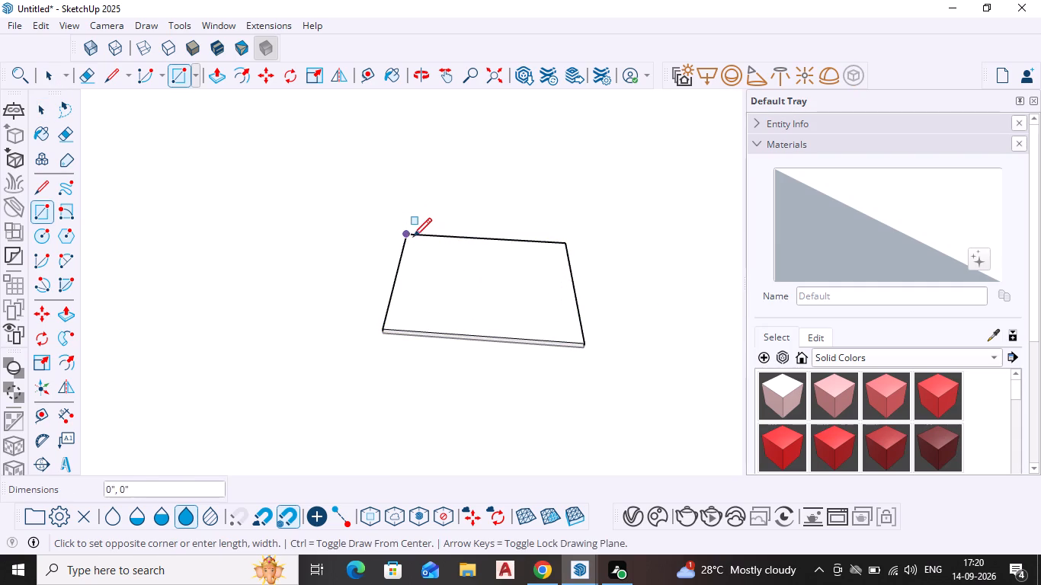
pyautogui.click(581, 341)
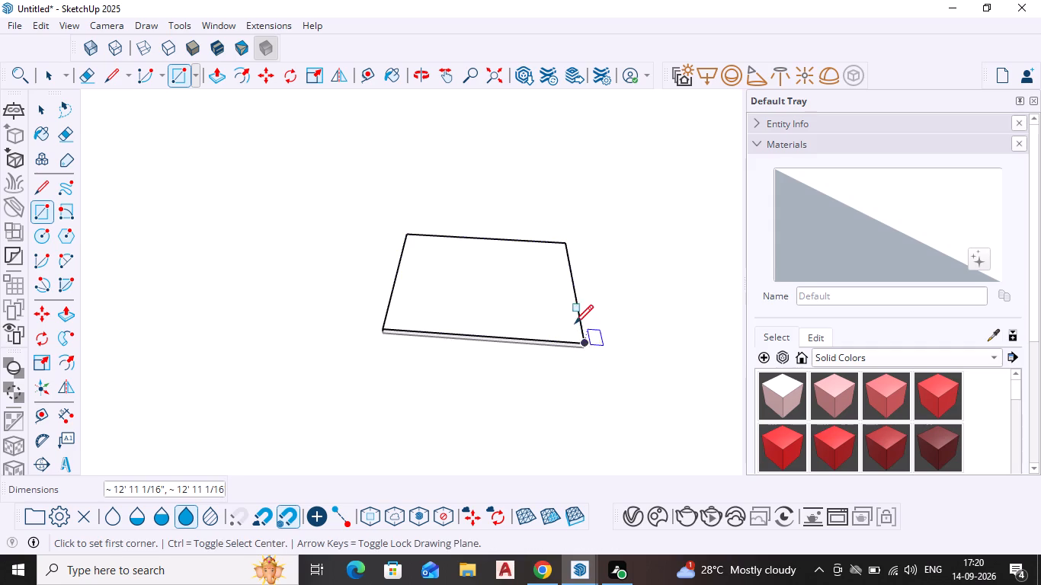
pyautogui.press('space')
# Push/Pull the rectangle on top of the slab up 10' to form a box.
pyautogui.press('p')
pyautogui.press('Return')
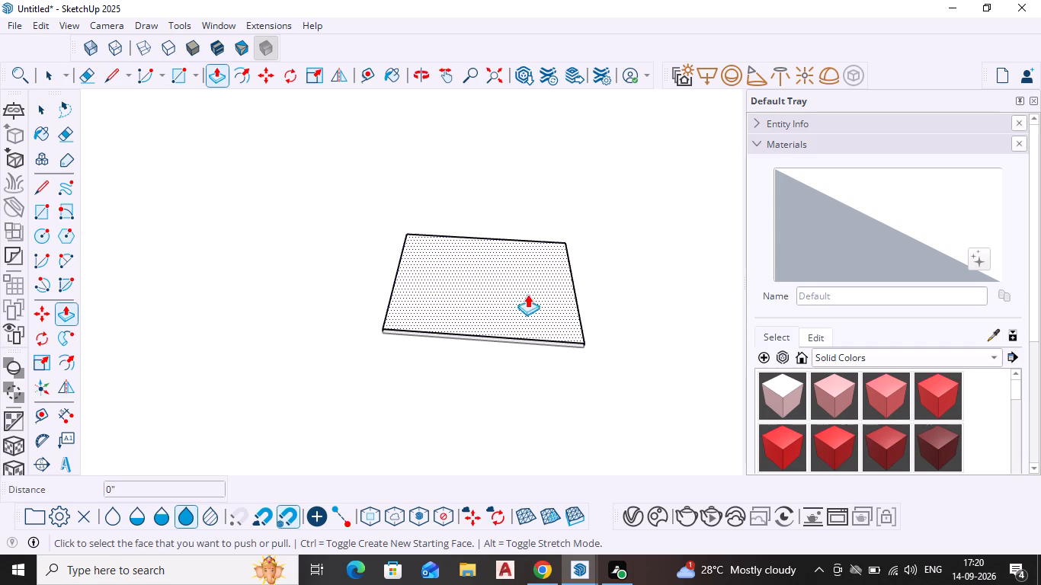
pyautogui.click(527, 295)
pyautogui.moveTo(501, 322); pyautogui.dragTo(491, 274, button='middle')
pyautogui.scroll(-1, 492, 294)
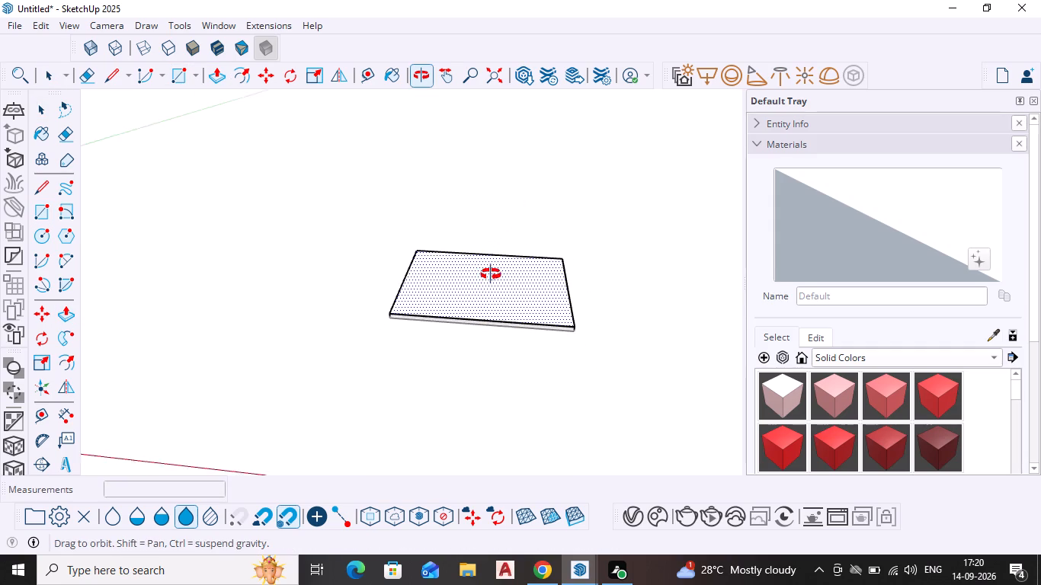
pyautogui.moveTo(491, 274); pyautogui.dragTo(494, 274, button='middle')
pyautogui.click(498, 289)
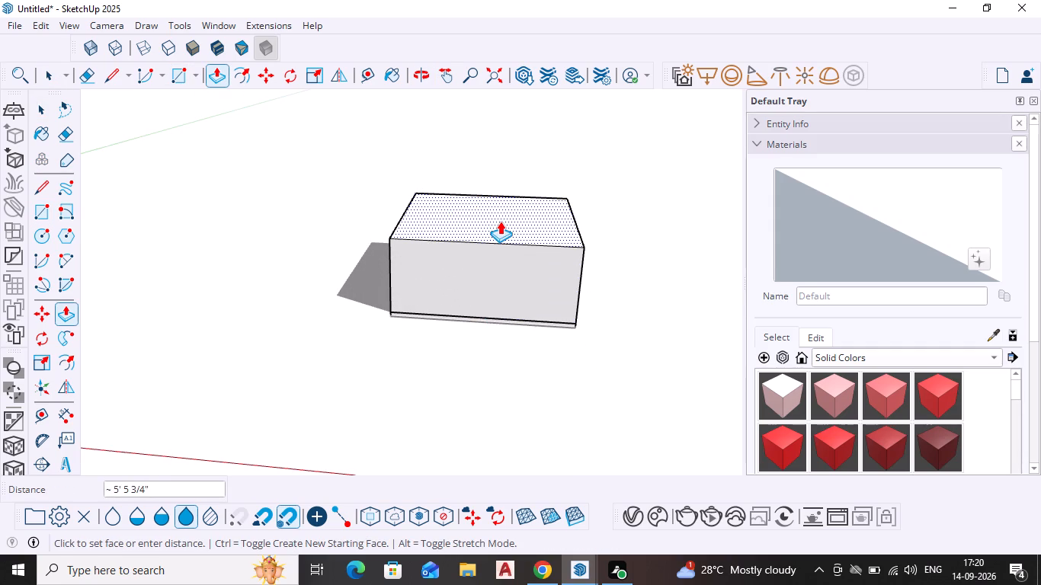
pyautogui.write("10'")
pyautogui.press('Return')
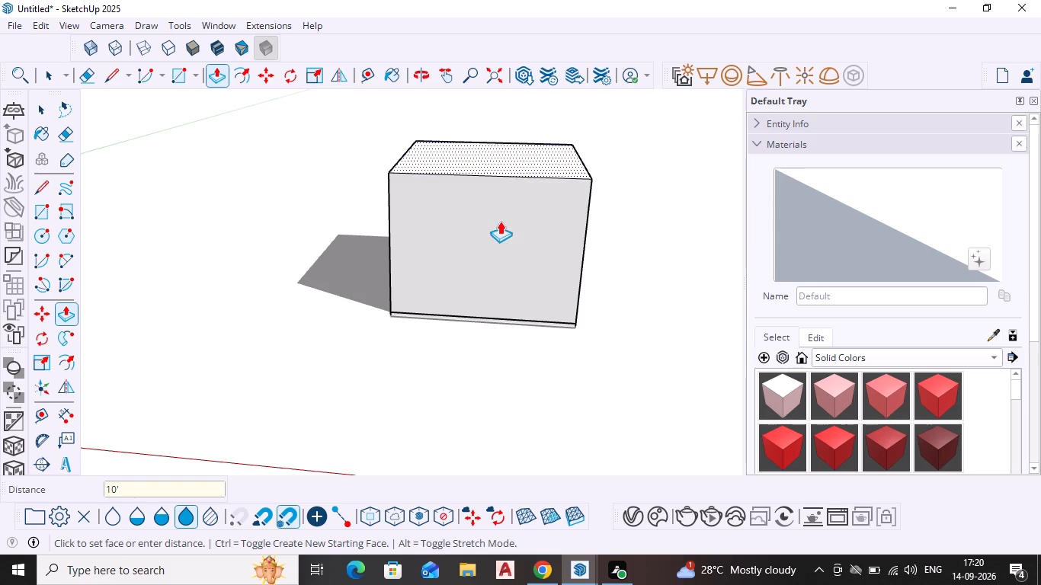
pyautogui.click(498, 225)
pyautogui.press('Escape')
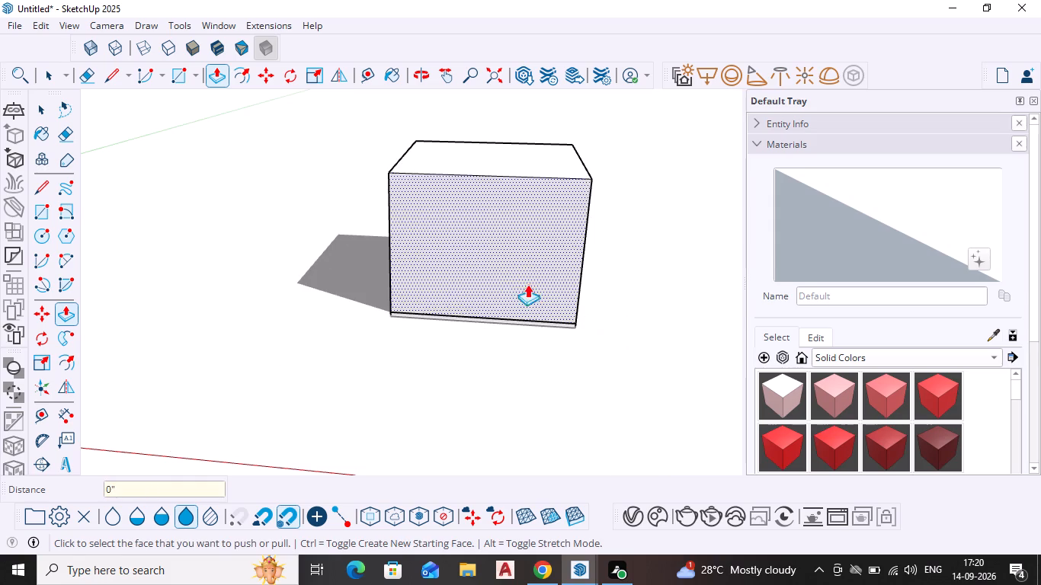
# Examine the box standing on the slab from above and face-on to its front wall.
pyautogui.moveTo(514, 266); pyautogui.dragTo(447, 323, button='middle')
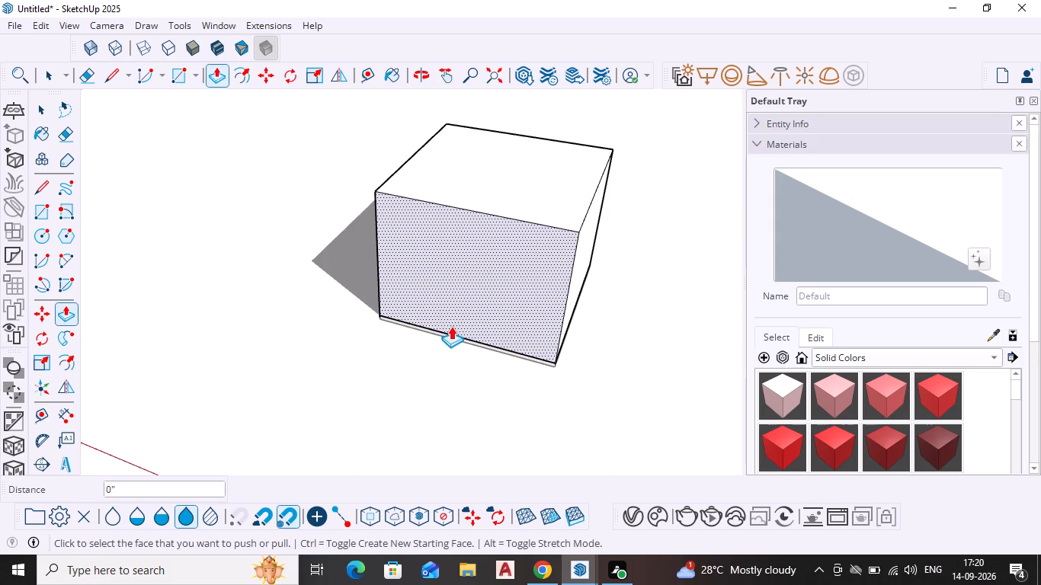
pyautogui.press('Escape')
pyautogui.moveTo(443, 381); pyautogui.dragTo(489, 346, button='middle')
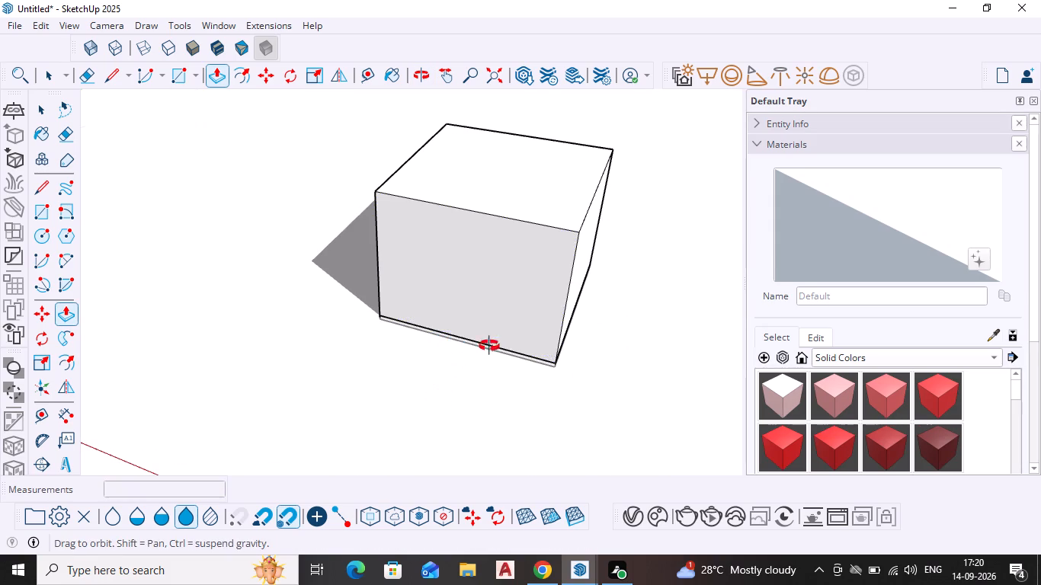
pyautogui.moveTo(489, 346); pyautogui.dragTo(512, 358, button='middle')
pyautogui.moveTo(463, 462); pyautogui.dragTo(454, 363, button='middle')
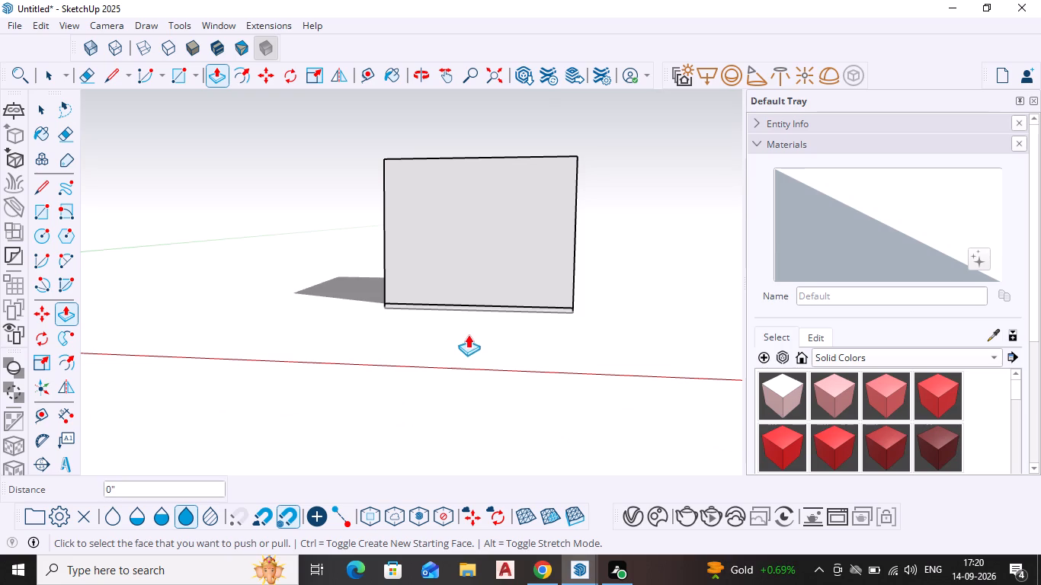
pyautogui.press('Escape')
pyautogui.press('space')
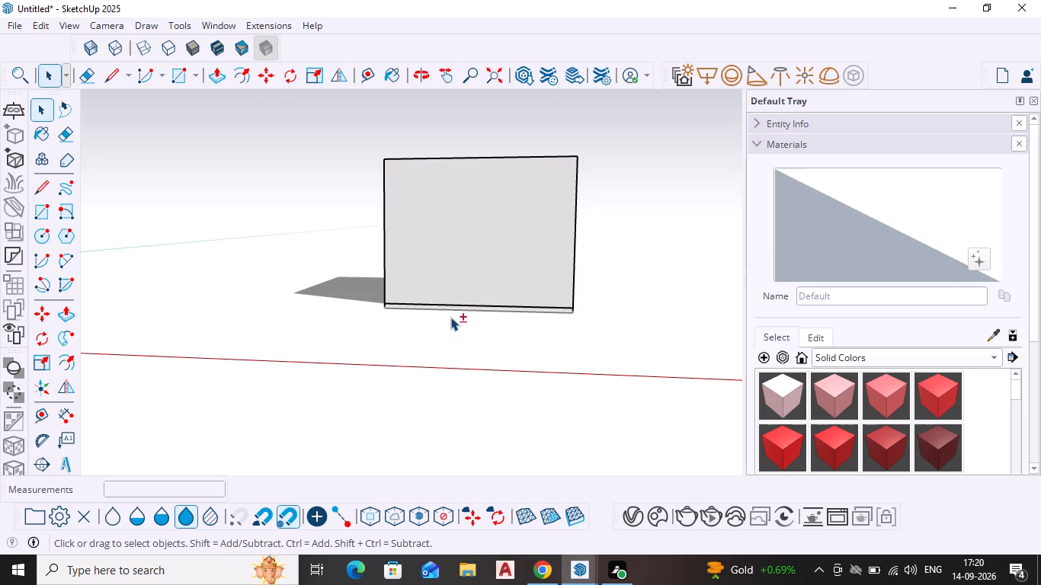
pyautogui.scroll(1, 454, 269)
pyautogui.moveTo(454, 269); pyautogui.dragTo(454, 281, button='middle')
pyautogui.scroll(-1, 454, 294)
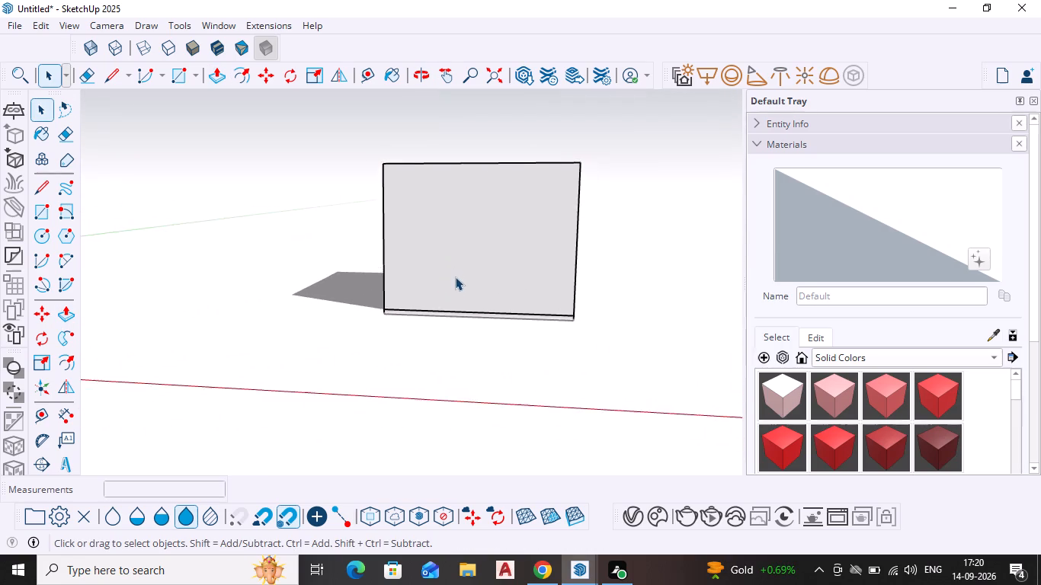
pyautogui.scroll(3, 456, 275)
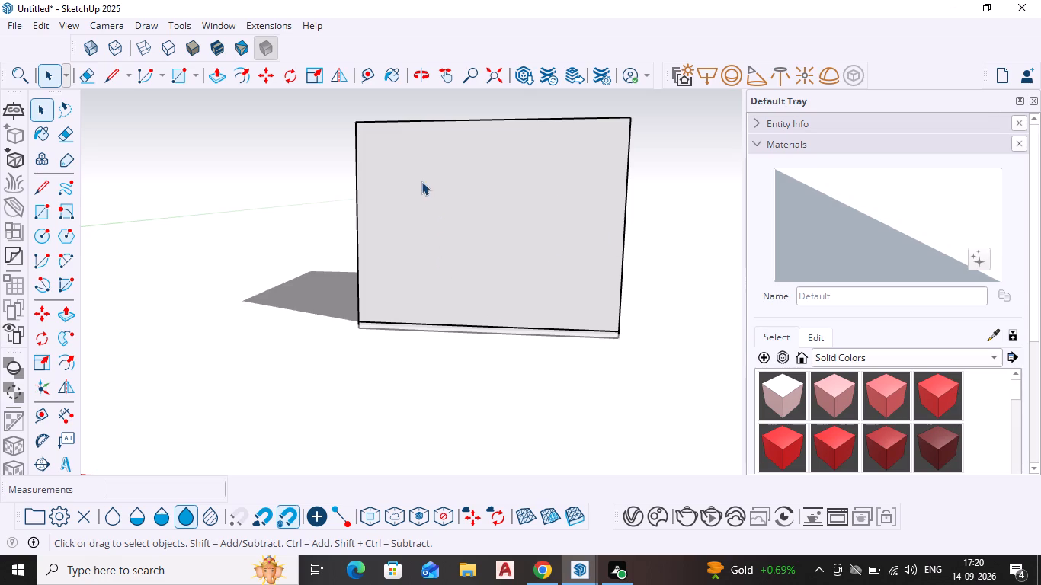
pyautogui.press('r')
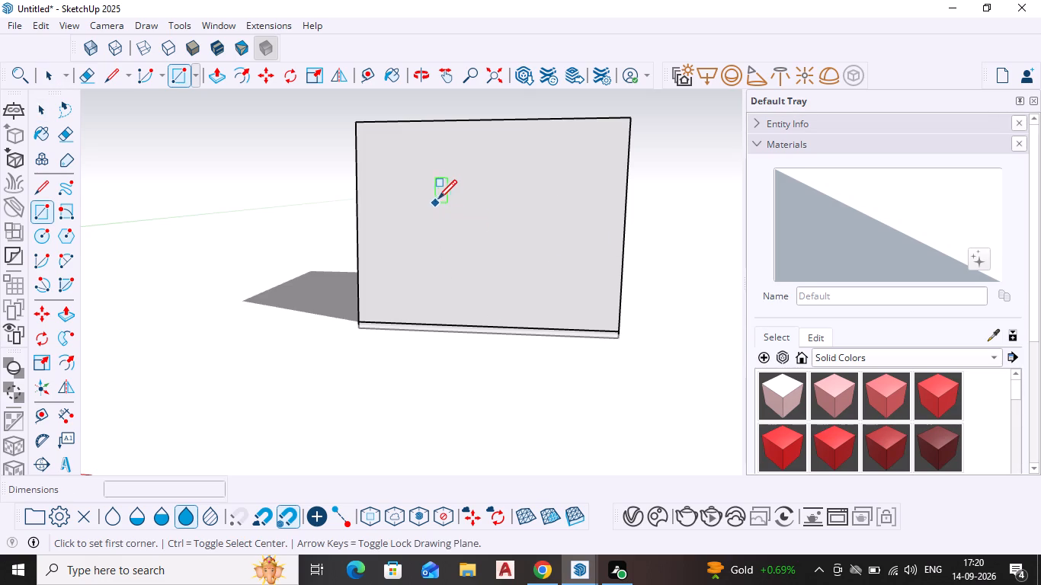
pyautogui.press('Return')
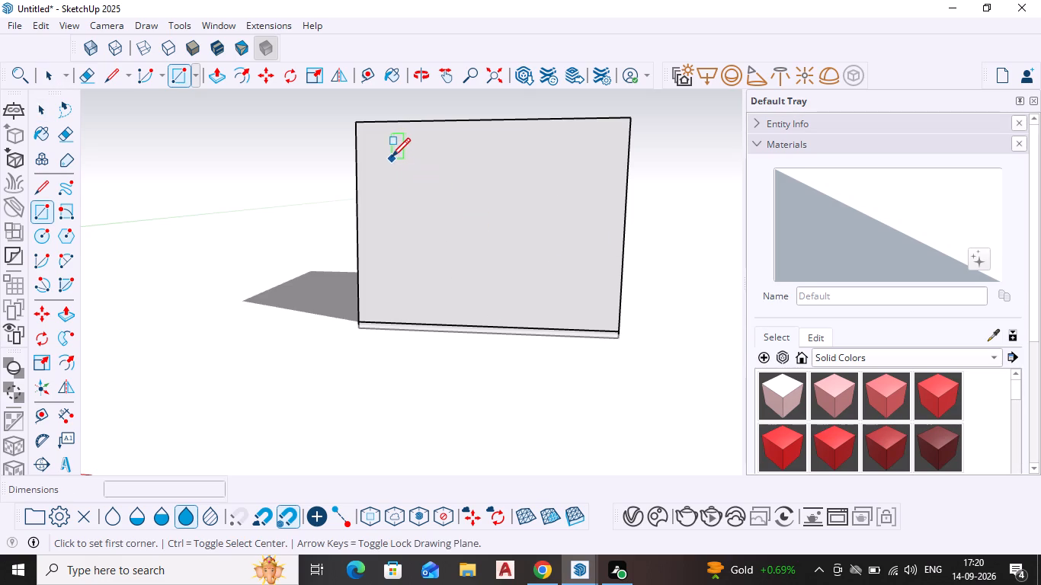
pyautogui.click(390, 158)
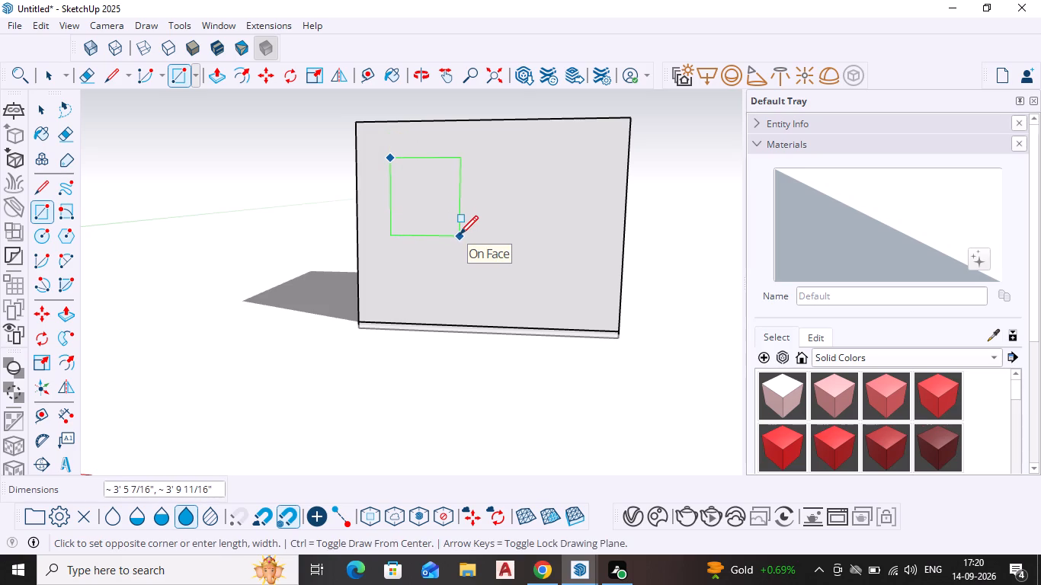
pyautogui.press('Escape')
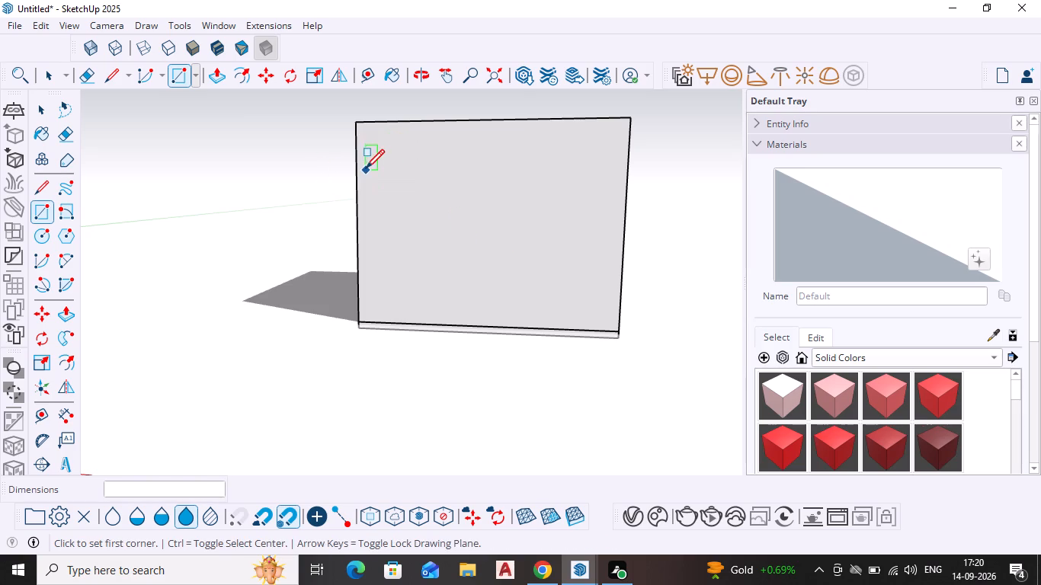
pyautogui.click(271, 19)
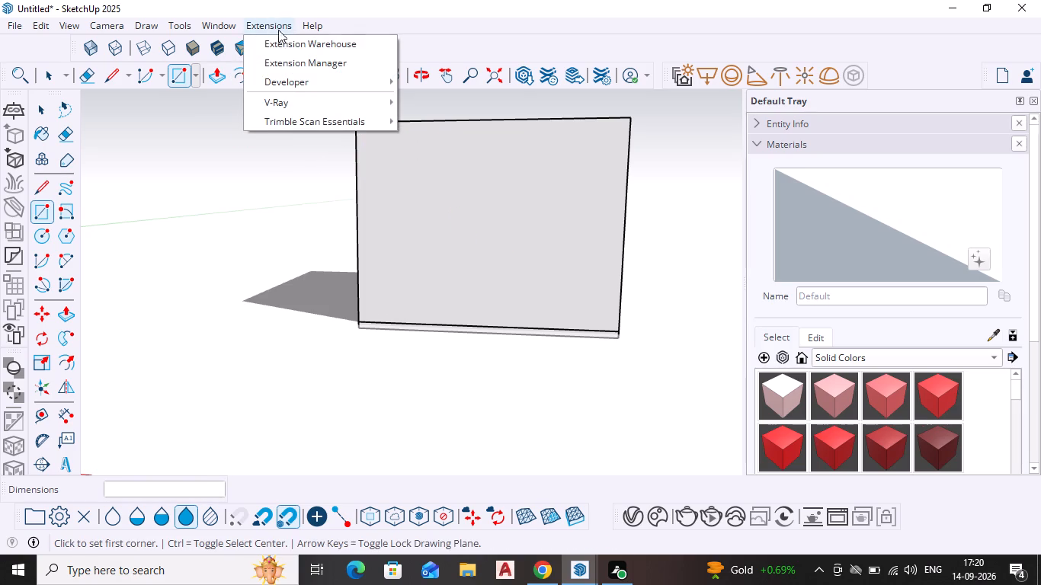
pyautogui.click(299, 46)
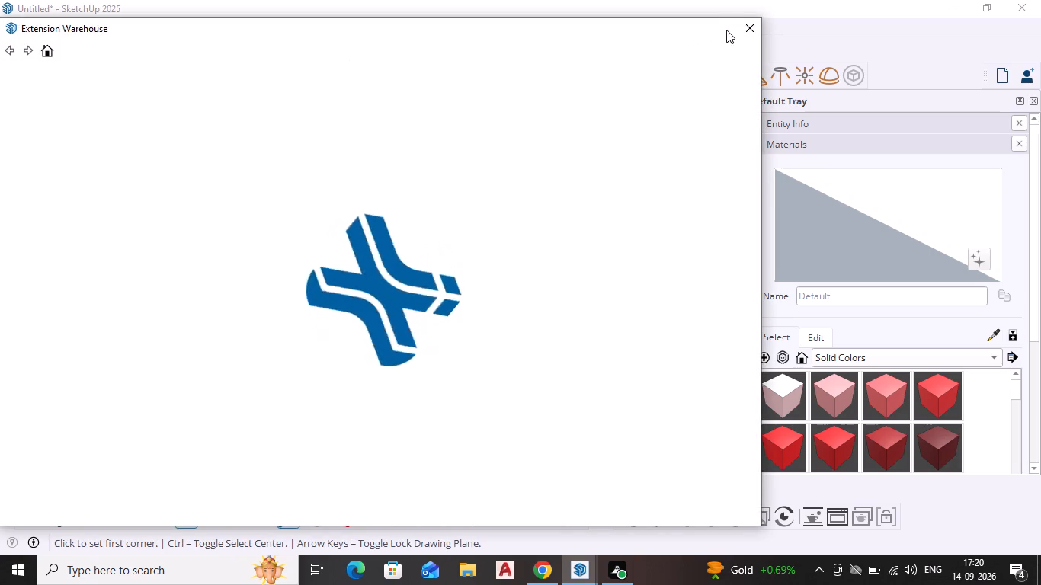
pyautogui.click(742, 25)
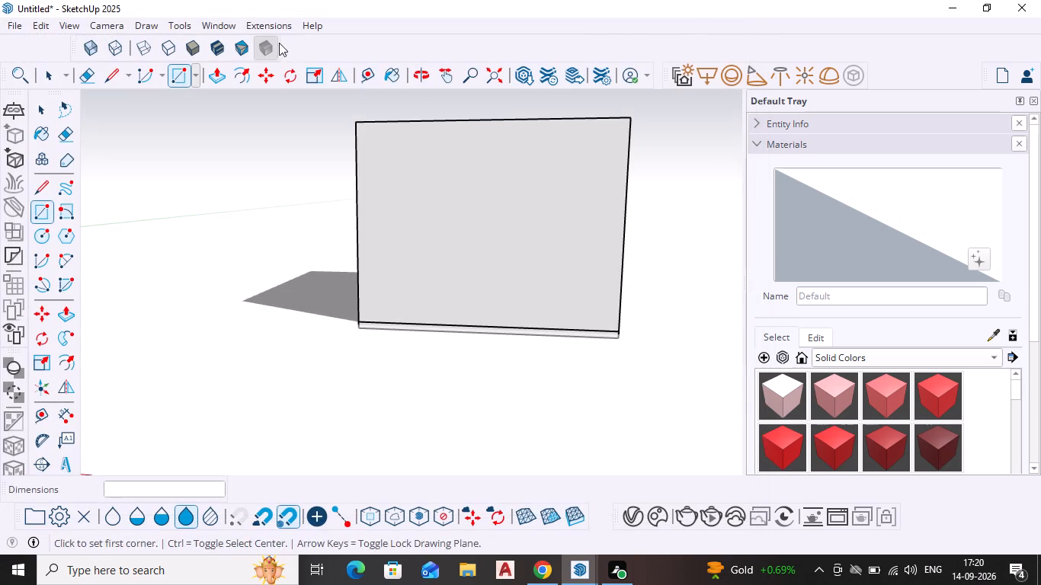
# Open 3D Warehouse, look over the Craftsman Doors collection it shows, and search the library for WINDOW.
pyautogui.click(226, 29)
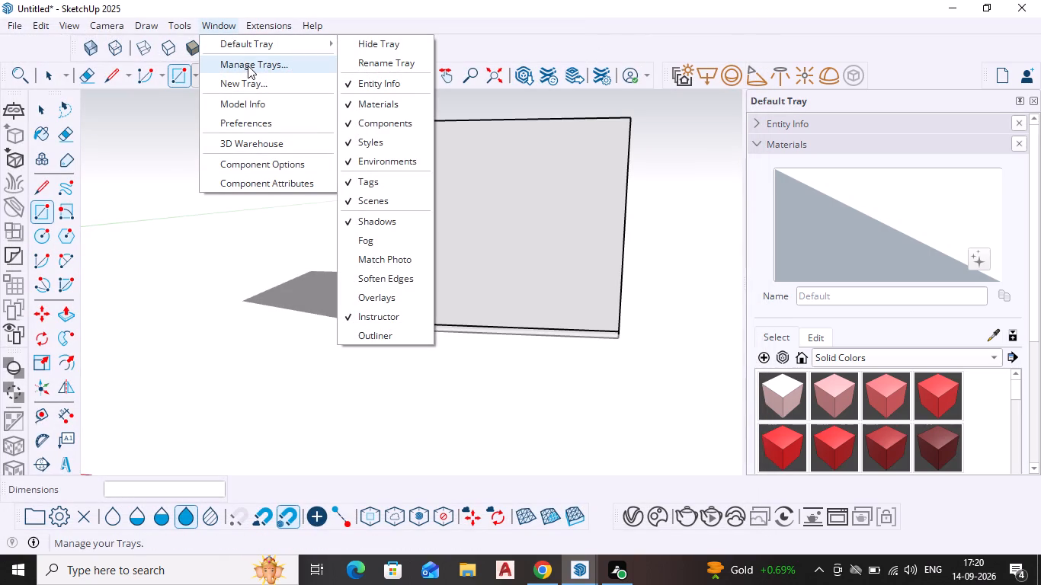
pyautogui.click(261, 139)
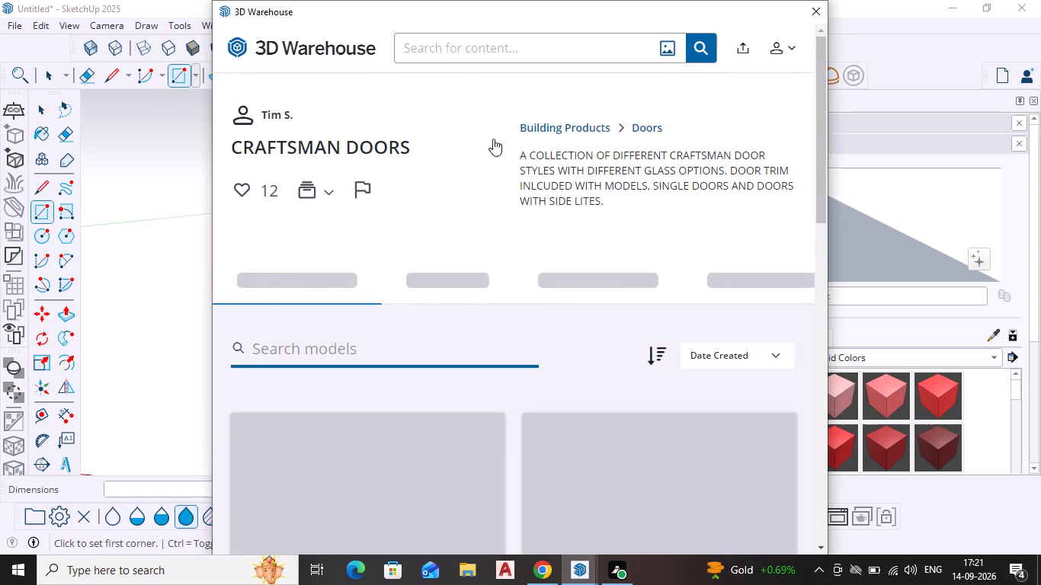
pyautogui.scroll(-1, 424, 278)
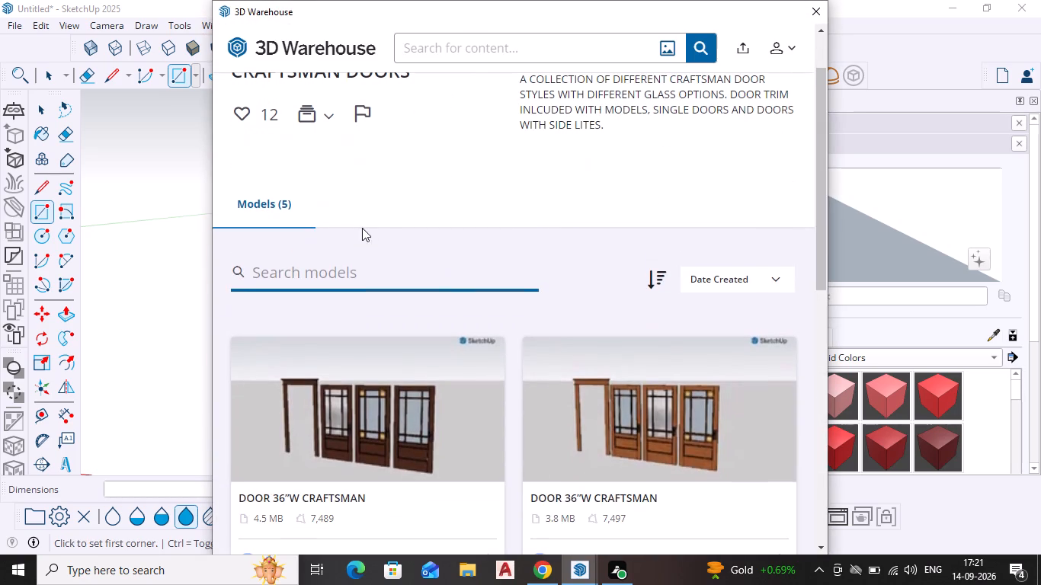
pyautogui.scroll(8, 335, 173)
pyautogui.scroll(-4, 580, 254)
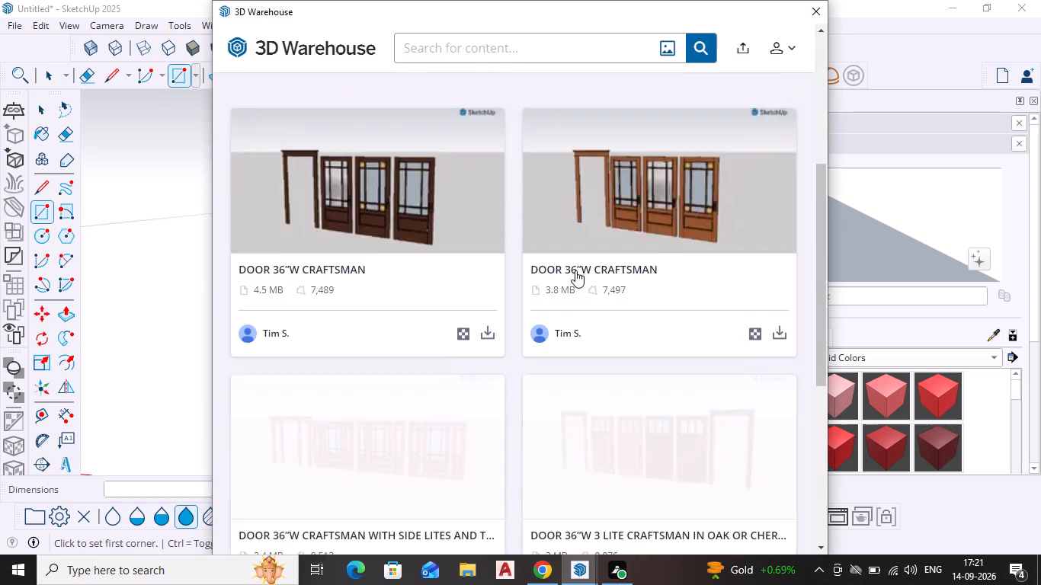
pyautogui.scroll(-5, 555, 304)
pyautogui.scroll(9, 536, 290)
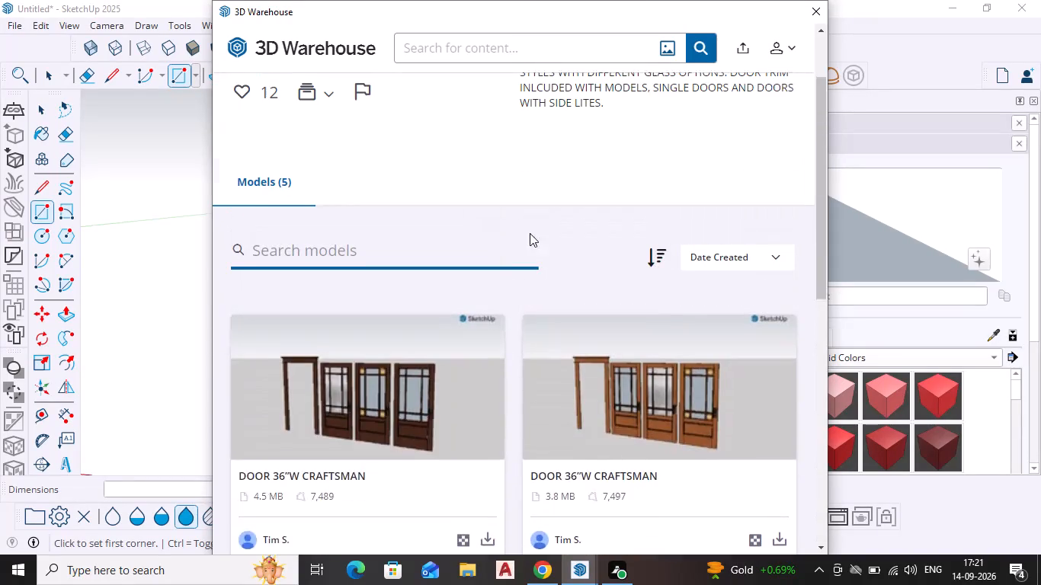
pyautogui.scroll(11, 530, 233)
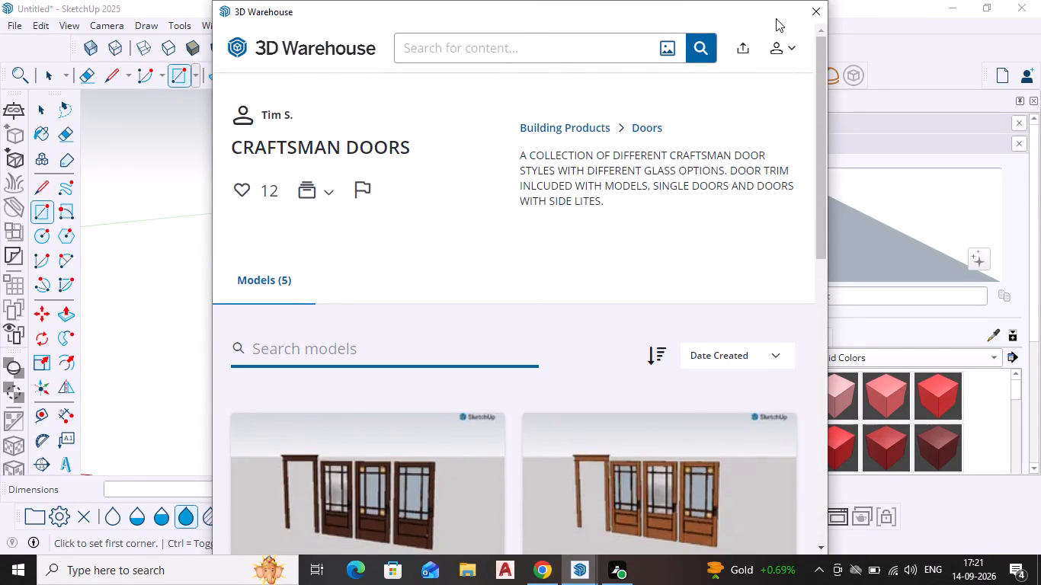
pyautogui.click(602, 46)
pyautogui.write('WI')
pyautogui.press('n')
pyautogui.write('DO')
pyautogui.press('w')
pyautogui.press('Return')
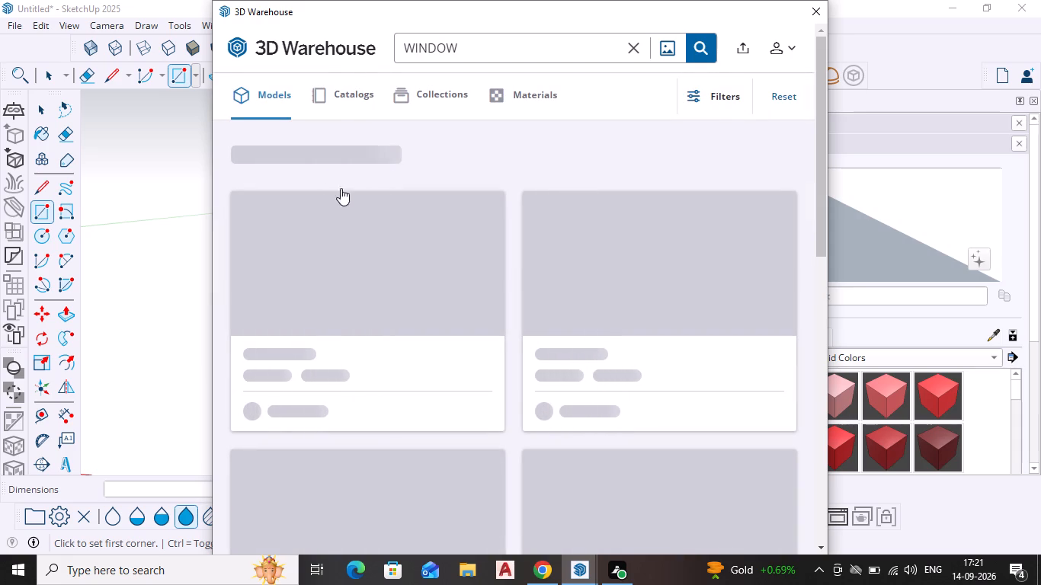
# Load the Sliding Window live component from the search results into the model and place it on the box's front face, near the upper-left corner.
pyautogui.scroll(-4, 356, 221)
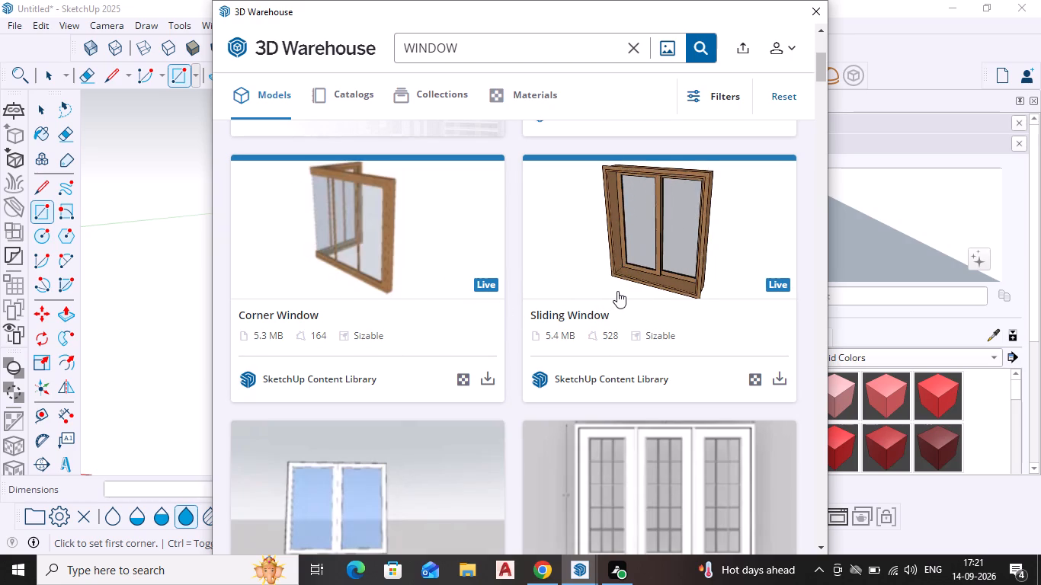
pyautogui.scroll(-6, 618, 299)
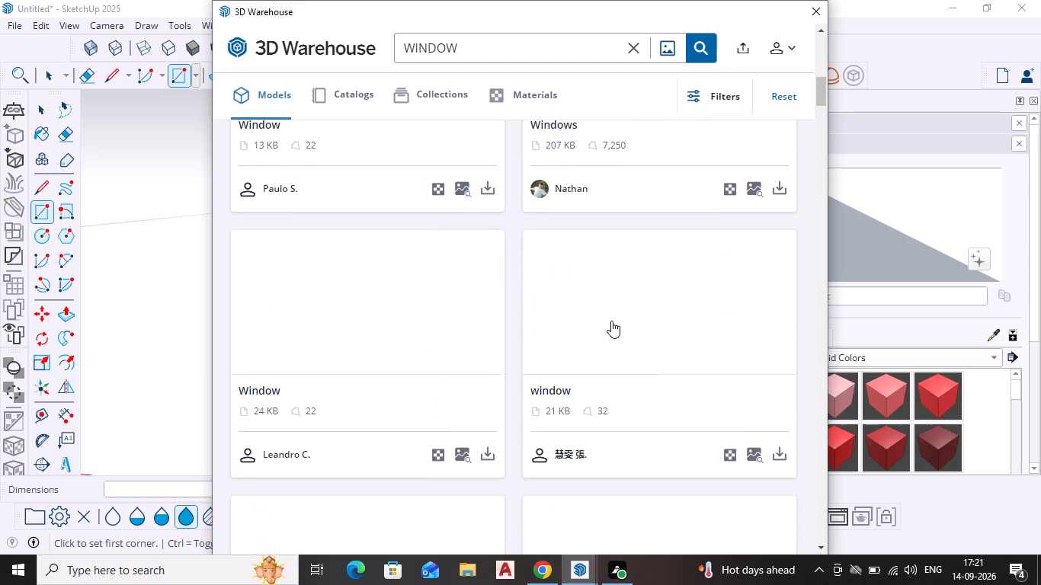
pyautogui.scroll(-5, 611, 324)
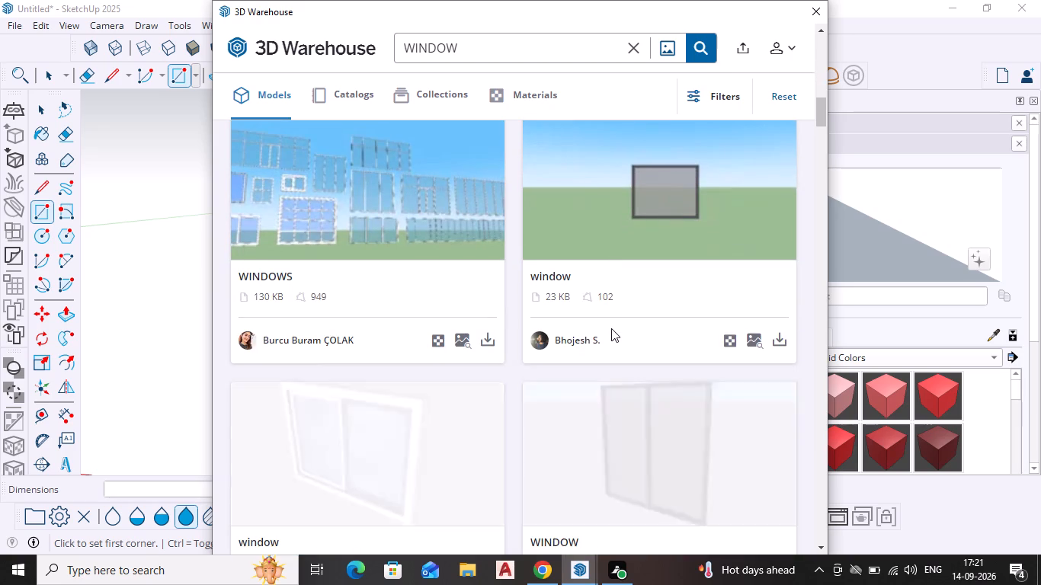
pyautogui.scroll(12, 611, 328)
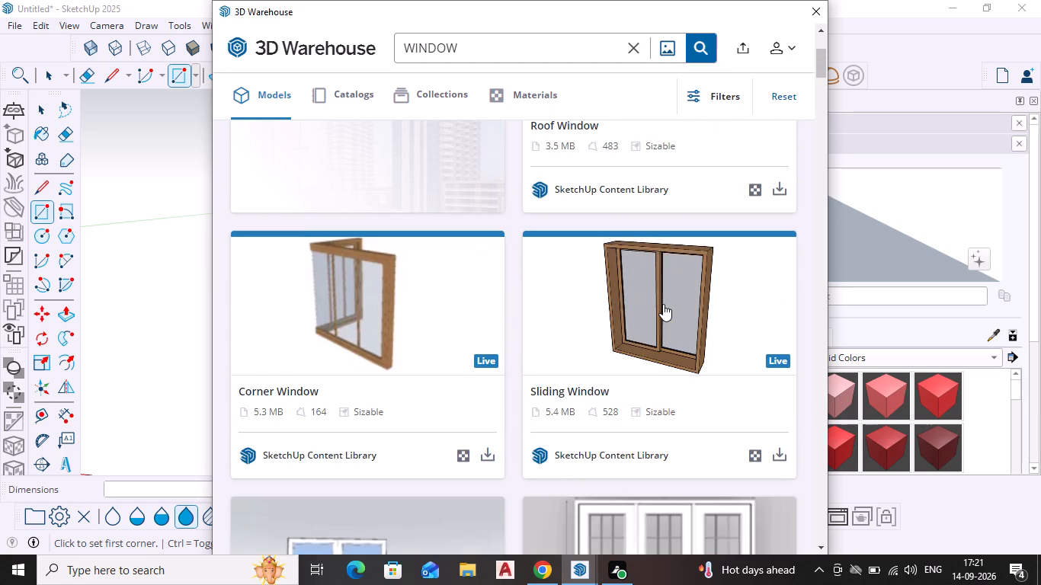
pyautogui.moveTo(663, 304); pyautogui.dragTo(722, 312)
pyautogui.click(774, 447)
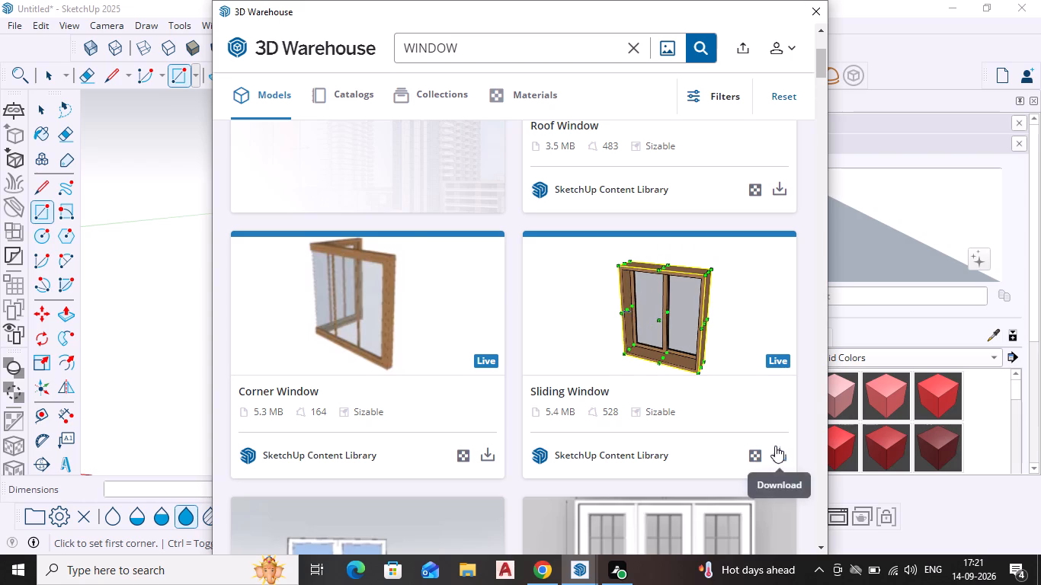
pyautogui.click(467, 301)
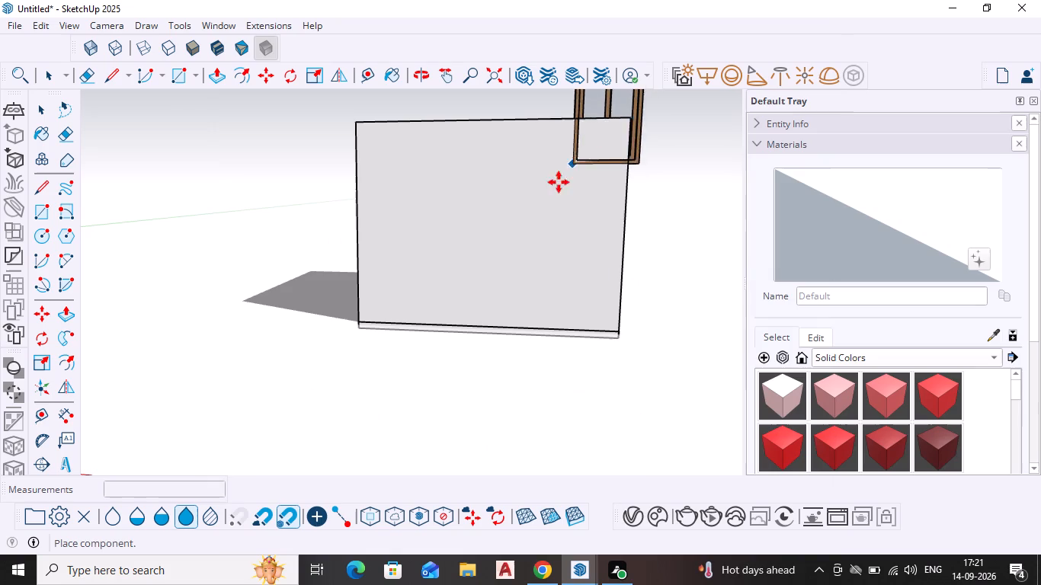
pyautogui.click(383, 248)
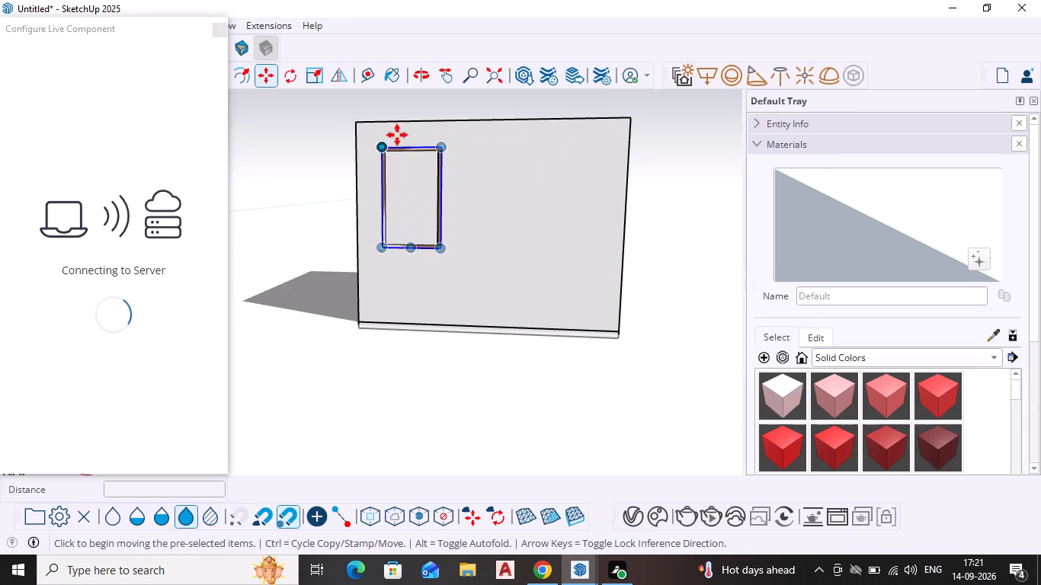
# Examine the window placed on the box's front face from several angles, and check which geometry selects with that face.
pyautogui.moveTo(627, 213); pyautogui.dragTo(783, 278, button='middle')
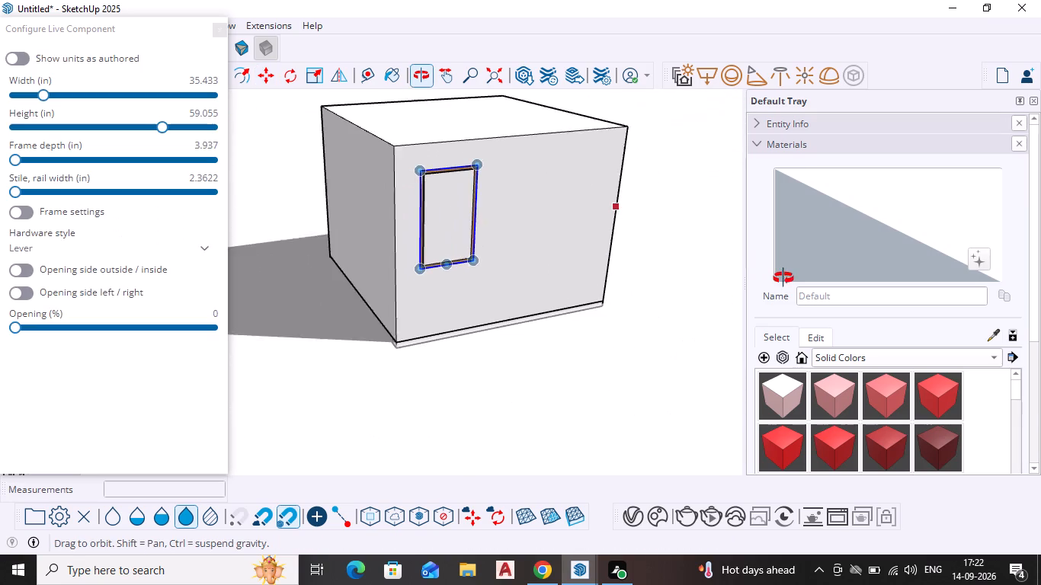
pyautogui.moveTo(783, 278); pyautogui.dragTo(776, 278, button='middle')
pyautogui.moveTo(664, 305); pyautogui.dragTo(437, 317, button='middle')
pyautogui.scroll(-1, 663, 305)
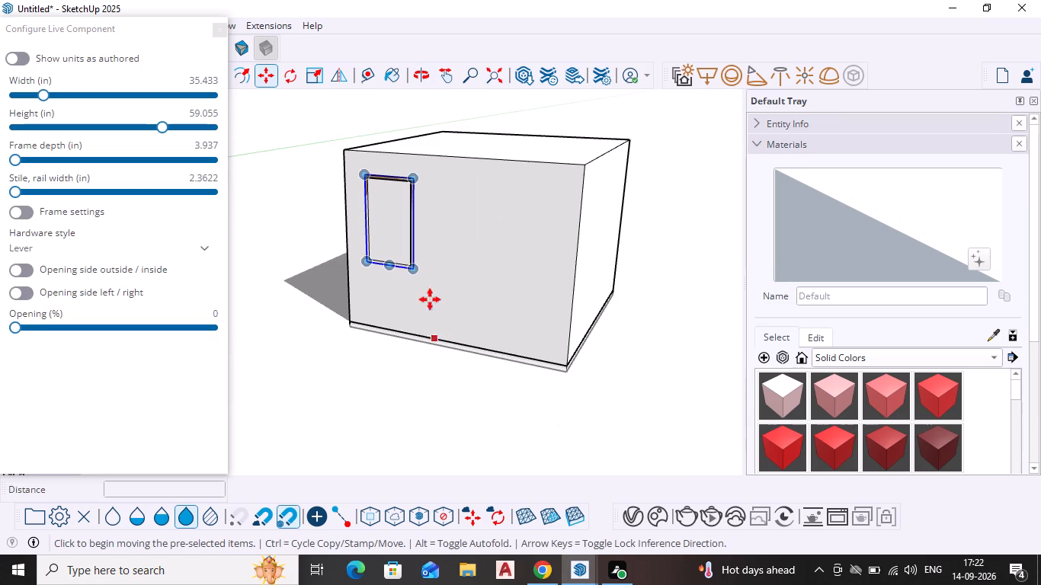
pyautogui.scroll(3, 376, 254)
pyautogui.moveTo(367, 400); pyautogui.dragTo(424, 409, button='middle')
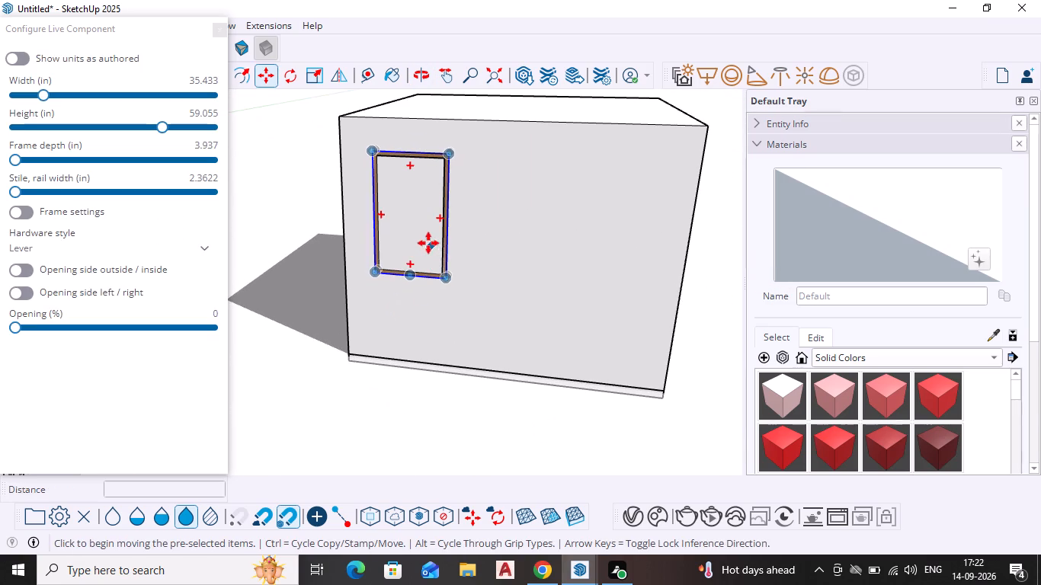
pyautogui.press('space')
pyautogui.click(412, 220)
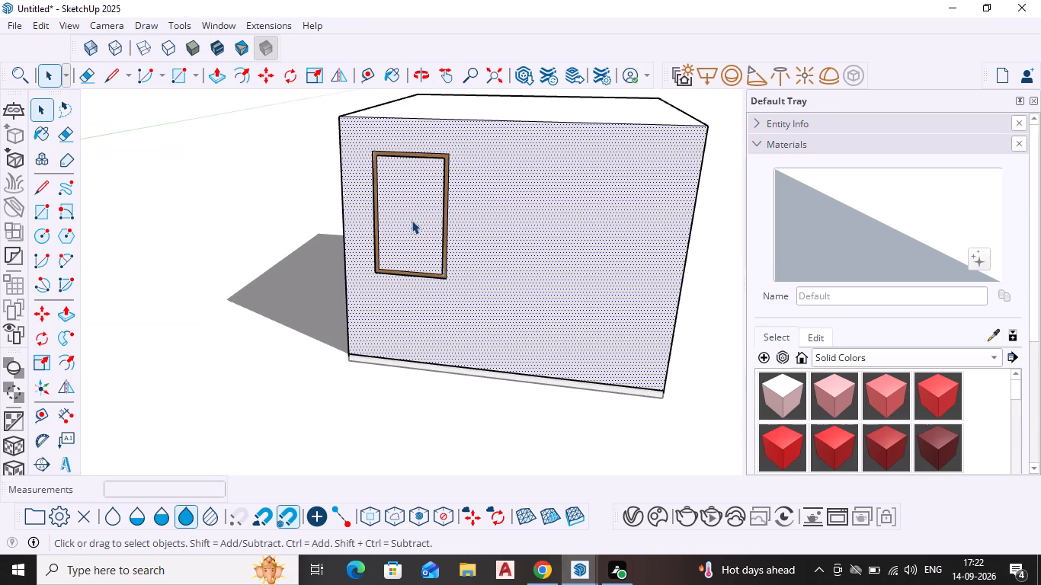
pyautogui.tripleClick(412, 220)
pyautogui.press('Escape')
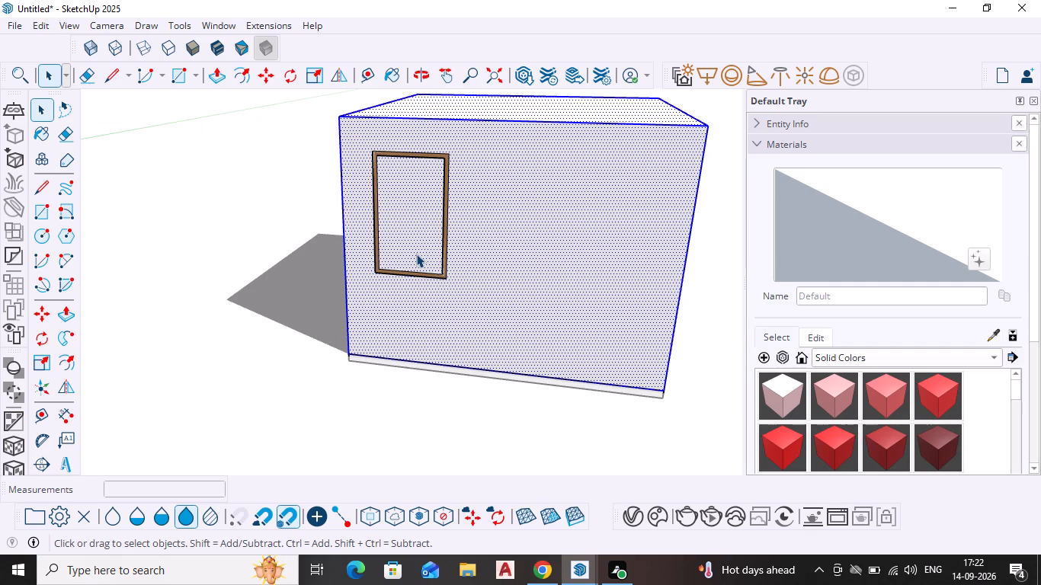
pyautogui.hotkey('ctrl', 'z')
pyautogui.press('space')
pyautogui.click(725, 279)
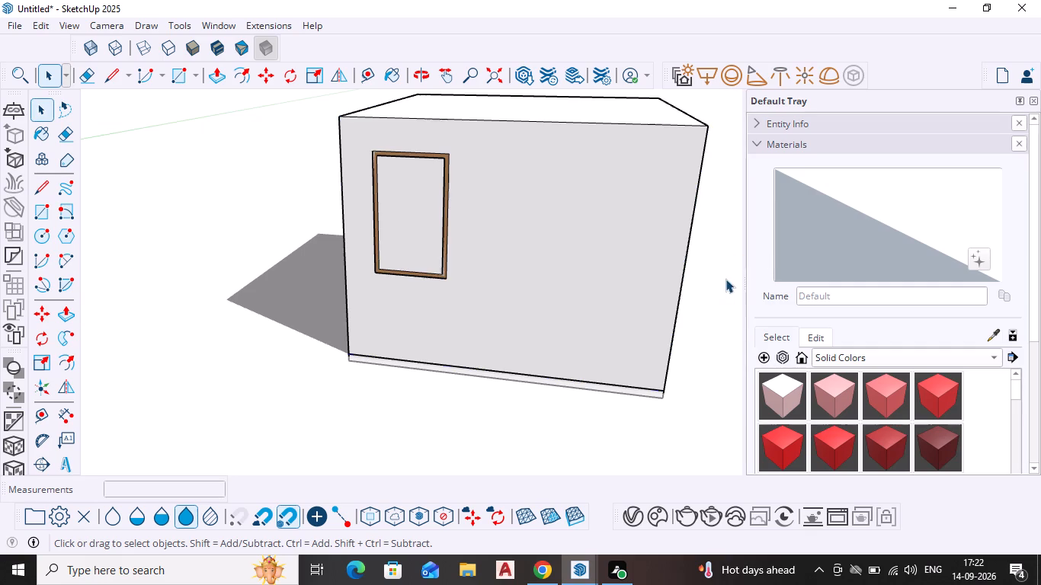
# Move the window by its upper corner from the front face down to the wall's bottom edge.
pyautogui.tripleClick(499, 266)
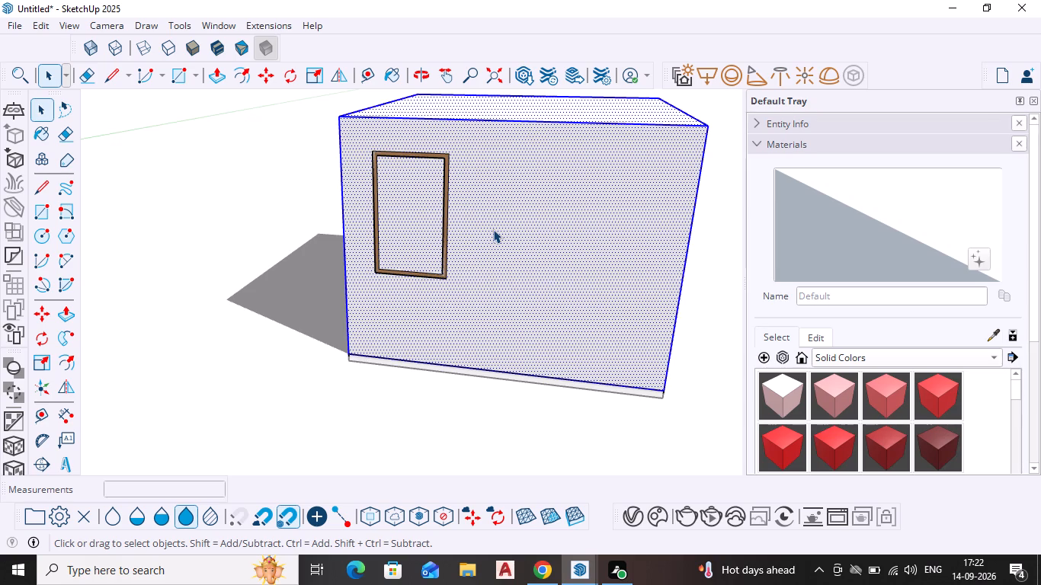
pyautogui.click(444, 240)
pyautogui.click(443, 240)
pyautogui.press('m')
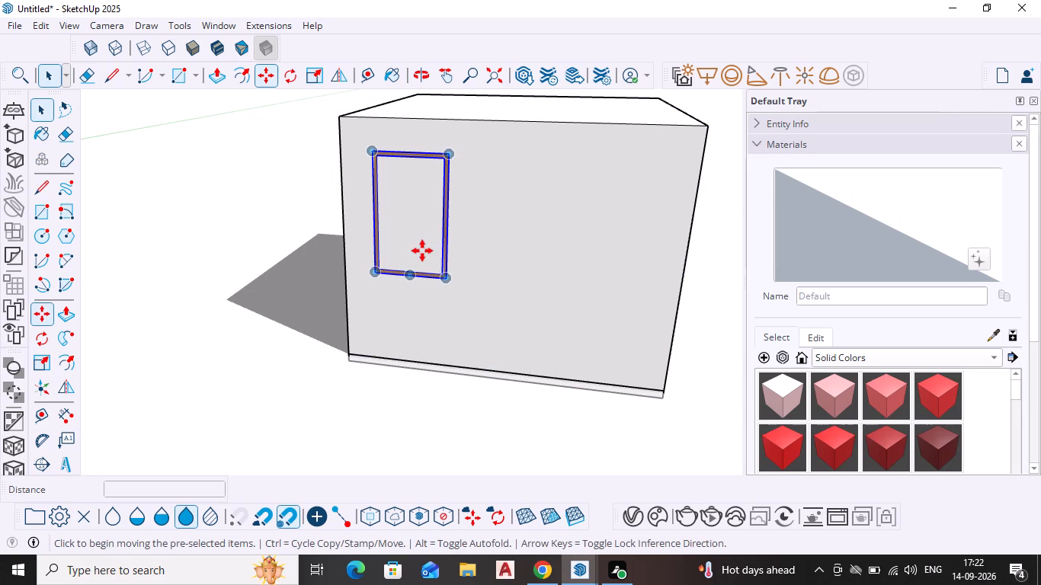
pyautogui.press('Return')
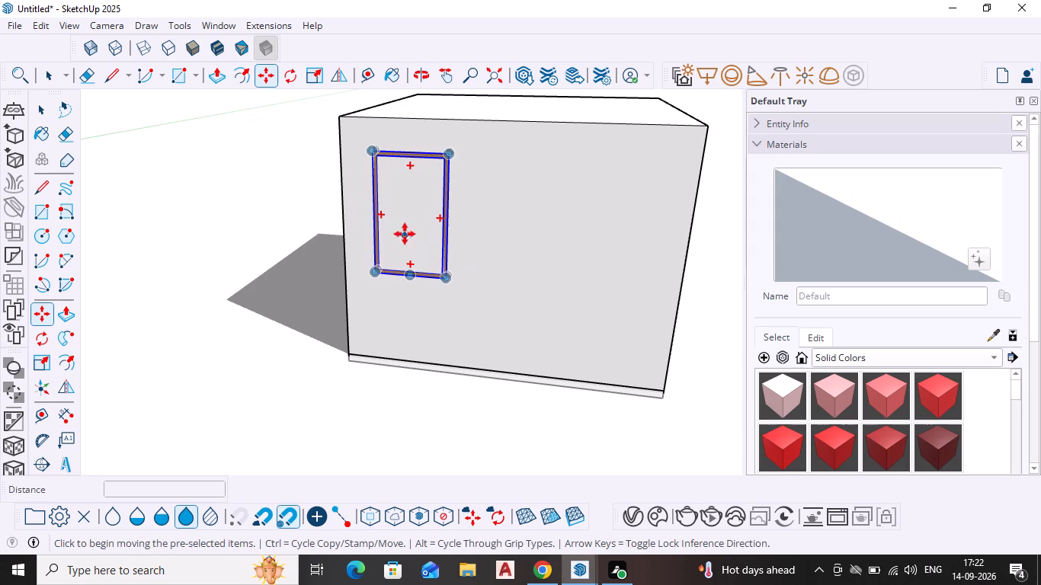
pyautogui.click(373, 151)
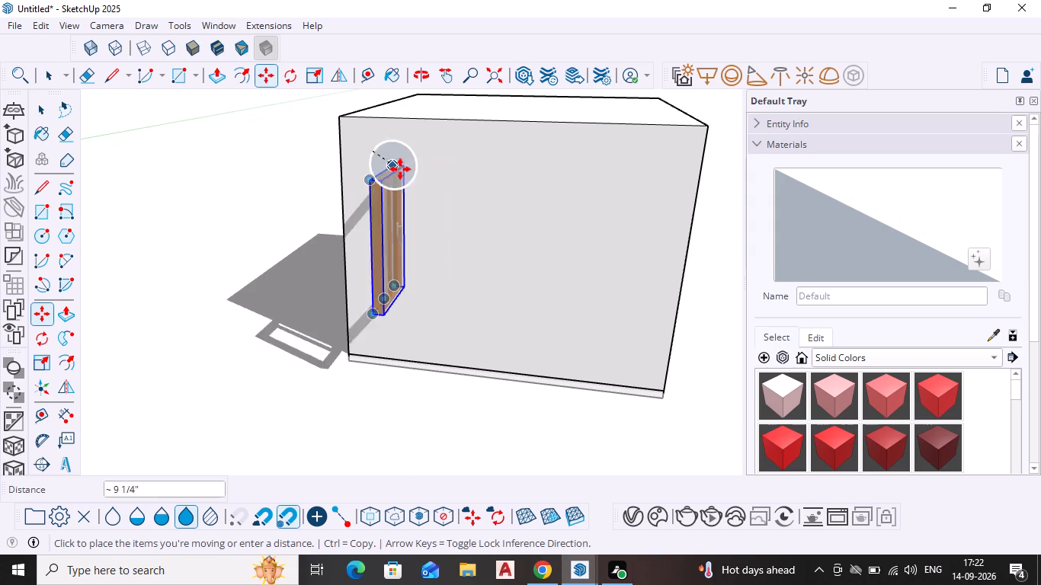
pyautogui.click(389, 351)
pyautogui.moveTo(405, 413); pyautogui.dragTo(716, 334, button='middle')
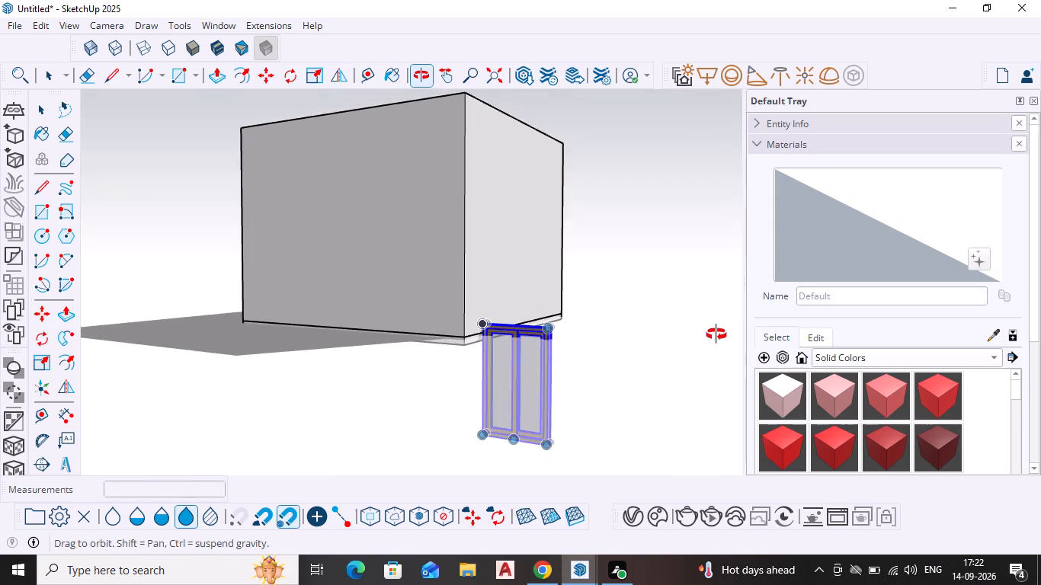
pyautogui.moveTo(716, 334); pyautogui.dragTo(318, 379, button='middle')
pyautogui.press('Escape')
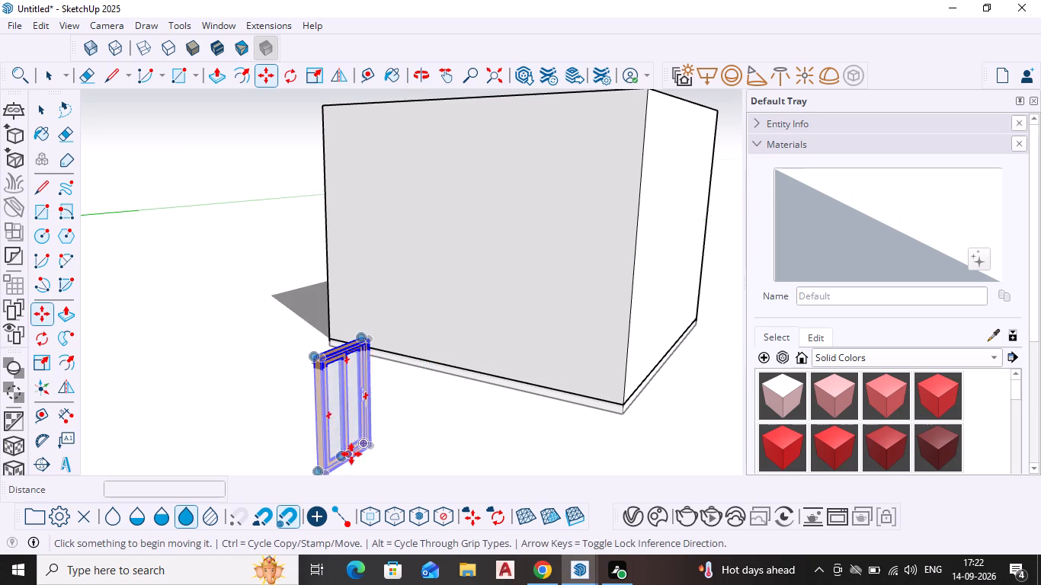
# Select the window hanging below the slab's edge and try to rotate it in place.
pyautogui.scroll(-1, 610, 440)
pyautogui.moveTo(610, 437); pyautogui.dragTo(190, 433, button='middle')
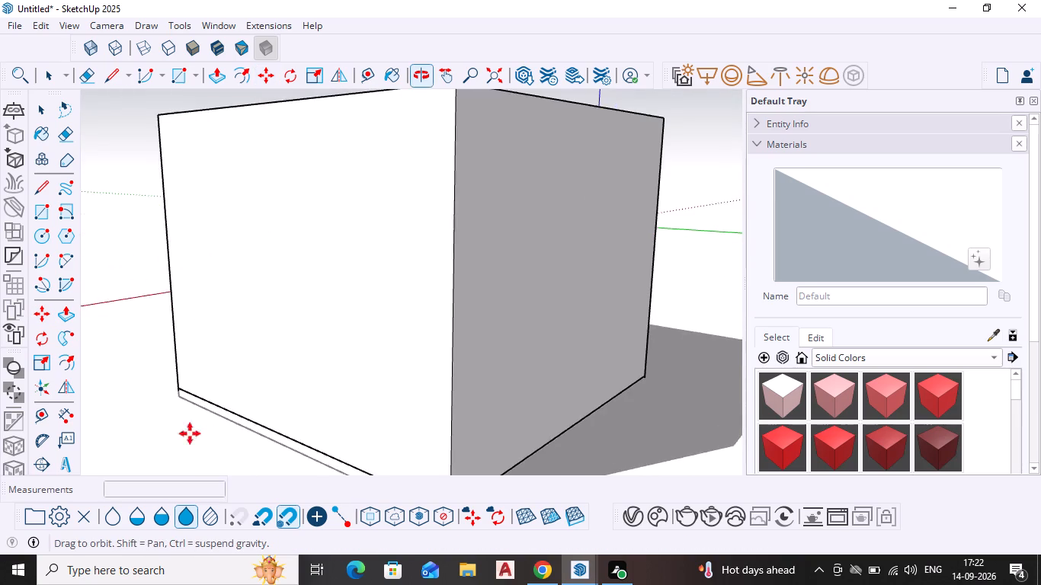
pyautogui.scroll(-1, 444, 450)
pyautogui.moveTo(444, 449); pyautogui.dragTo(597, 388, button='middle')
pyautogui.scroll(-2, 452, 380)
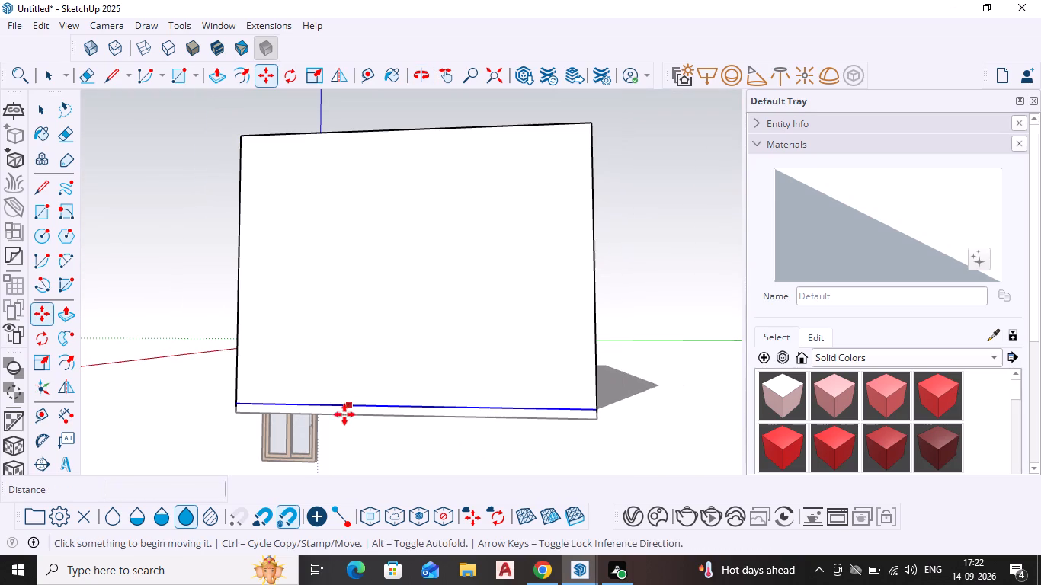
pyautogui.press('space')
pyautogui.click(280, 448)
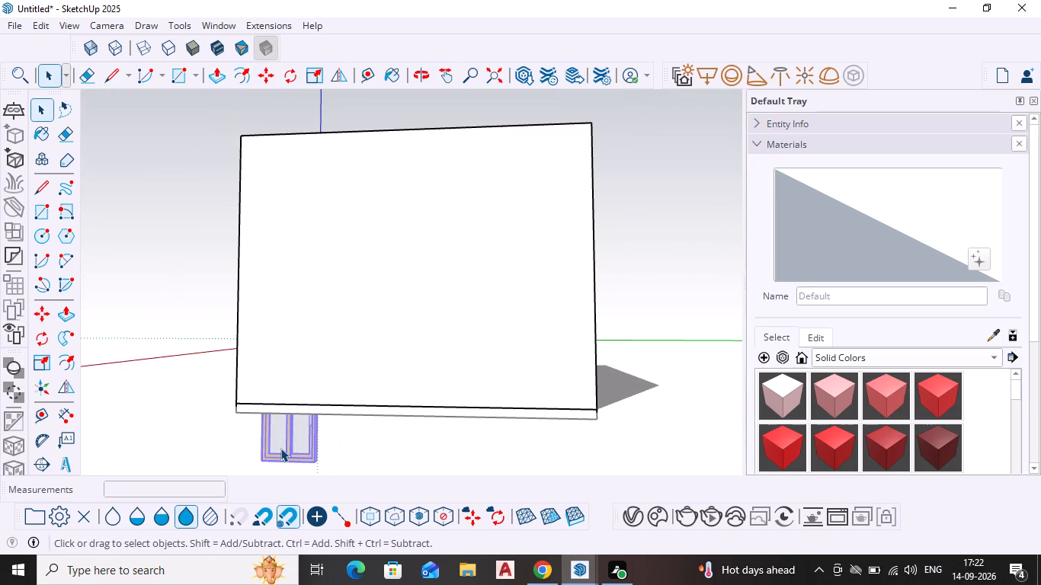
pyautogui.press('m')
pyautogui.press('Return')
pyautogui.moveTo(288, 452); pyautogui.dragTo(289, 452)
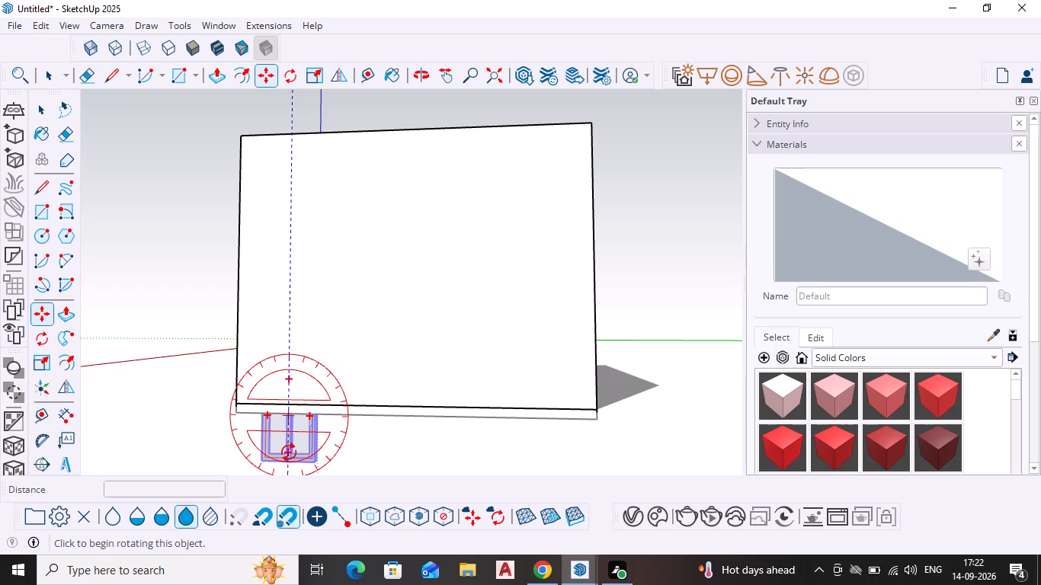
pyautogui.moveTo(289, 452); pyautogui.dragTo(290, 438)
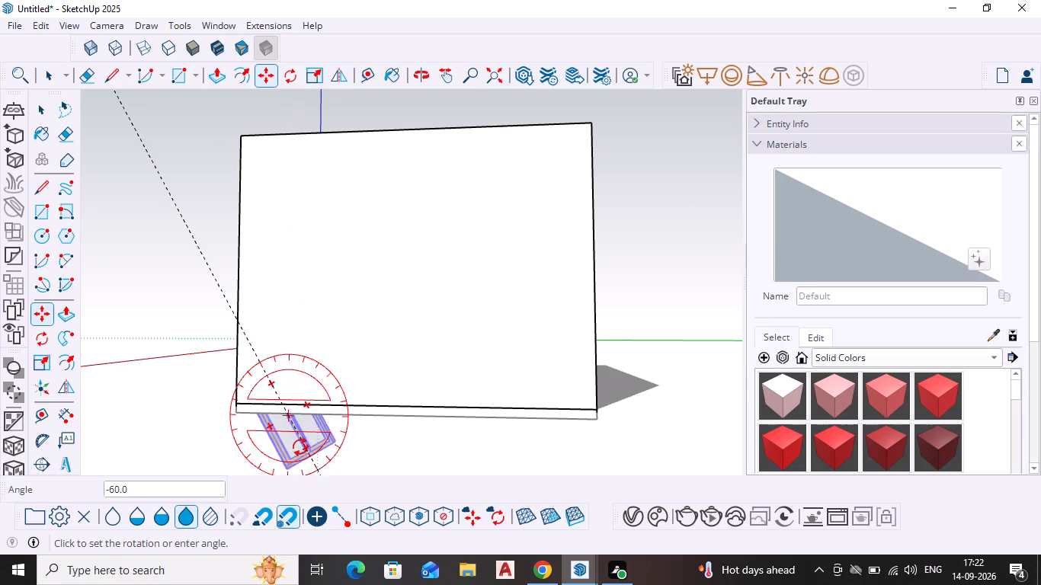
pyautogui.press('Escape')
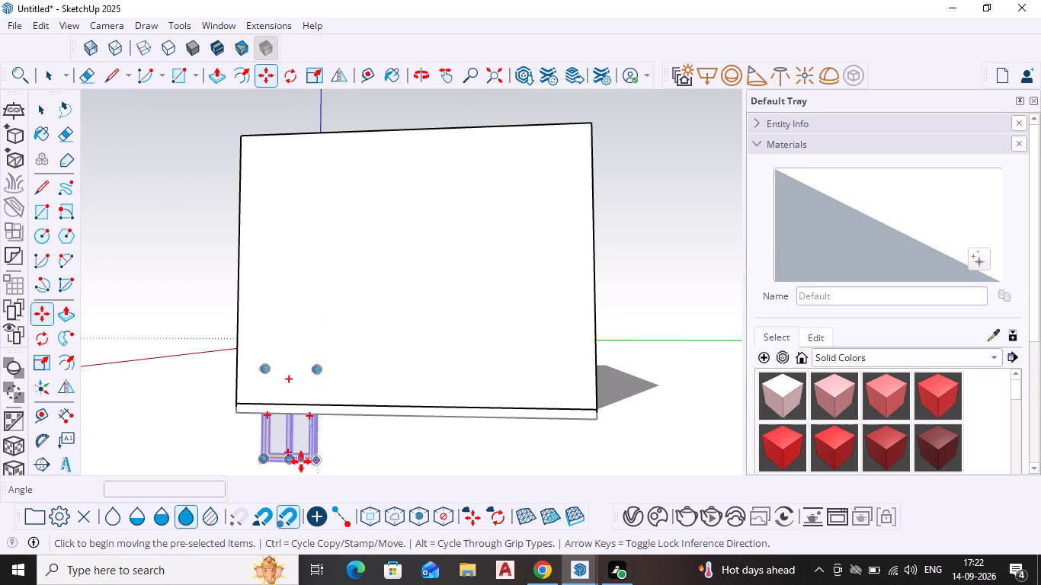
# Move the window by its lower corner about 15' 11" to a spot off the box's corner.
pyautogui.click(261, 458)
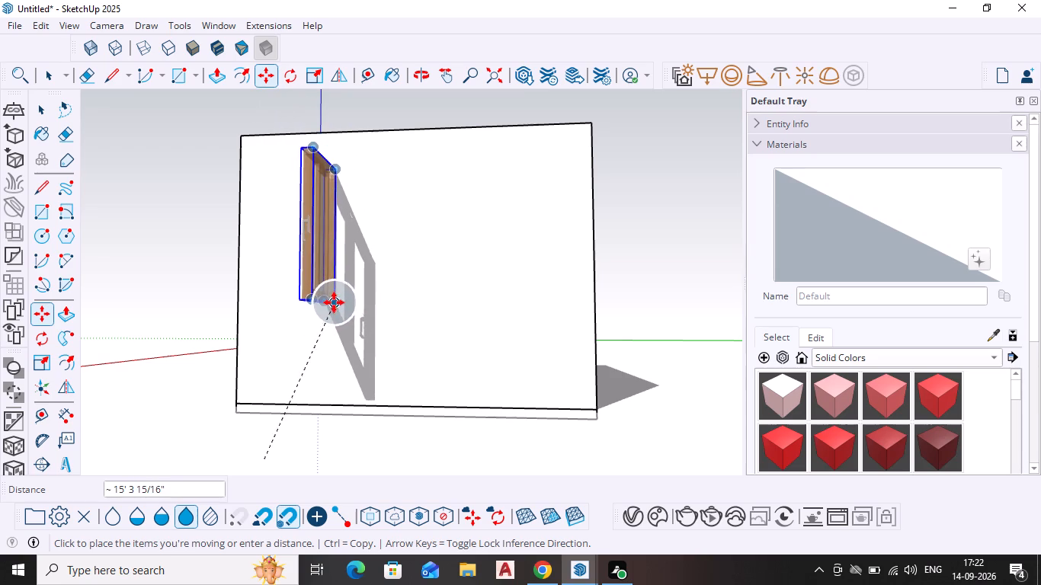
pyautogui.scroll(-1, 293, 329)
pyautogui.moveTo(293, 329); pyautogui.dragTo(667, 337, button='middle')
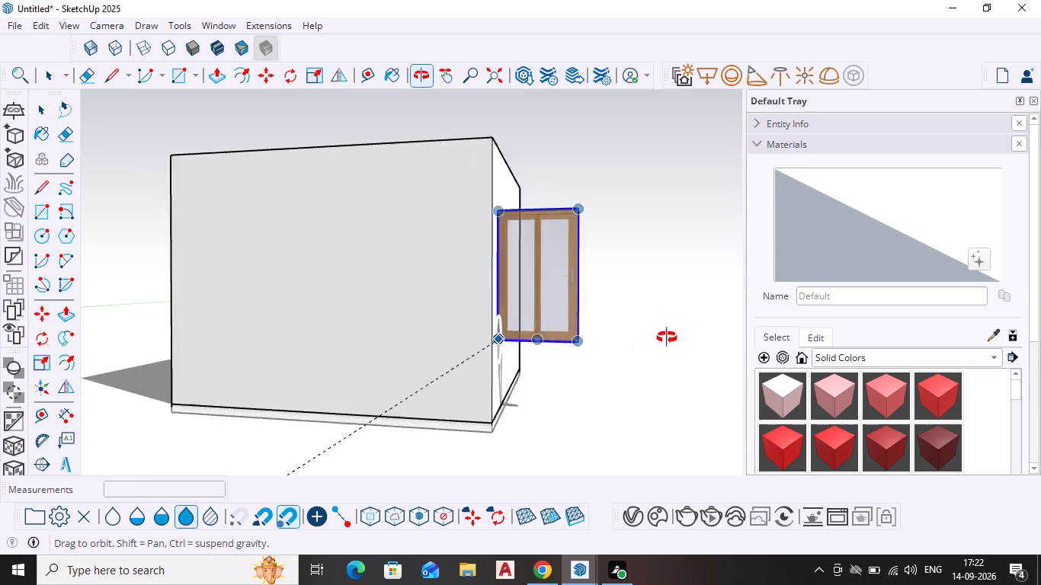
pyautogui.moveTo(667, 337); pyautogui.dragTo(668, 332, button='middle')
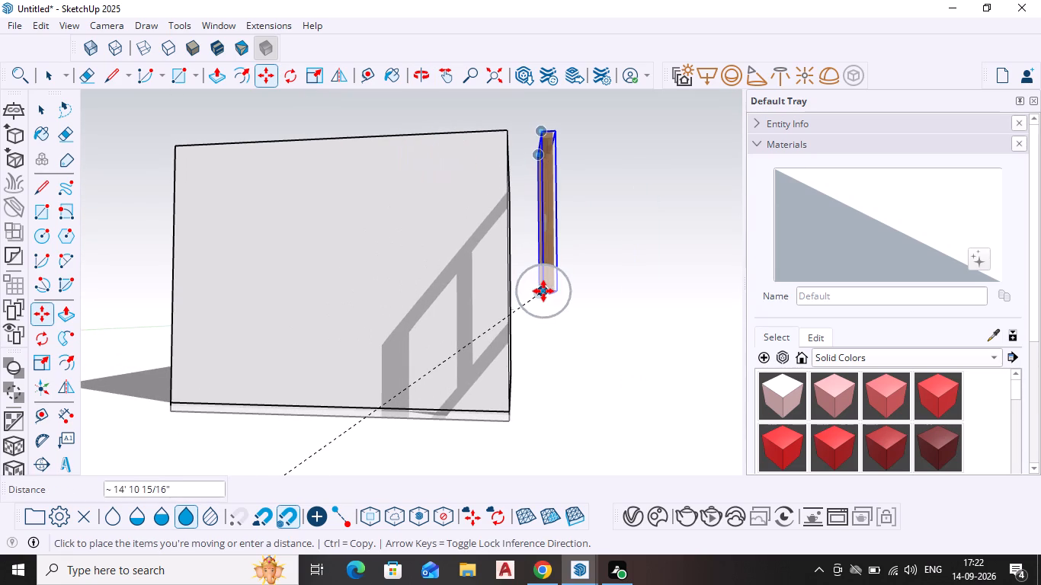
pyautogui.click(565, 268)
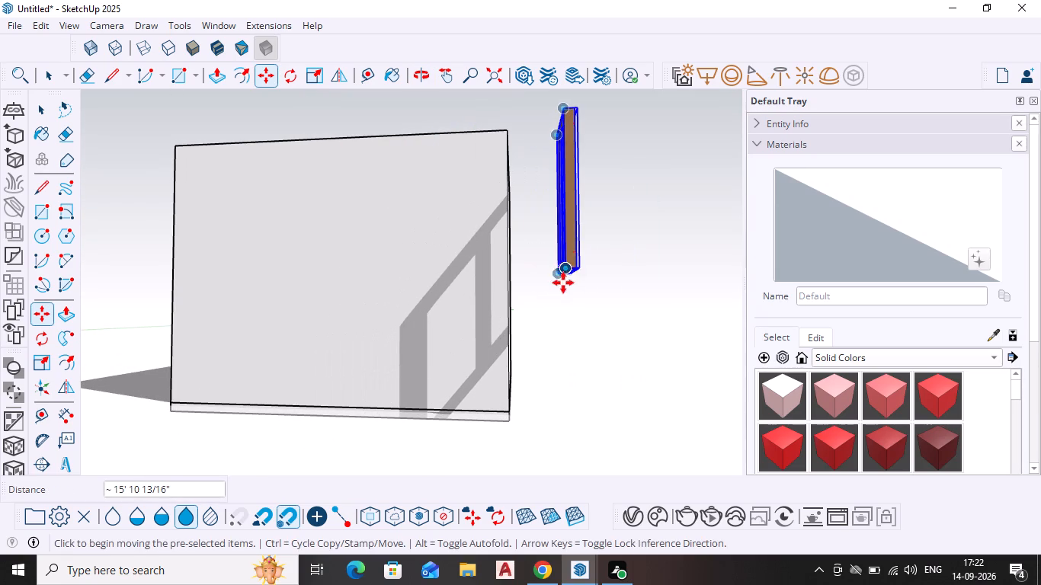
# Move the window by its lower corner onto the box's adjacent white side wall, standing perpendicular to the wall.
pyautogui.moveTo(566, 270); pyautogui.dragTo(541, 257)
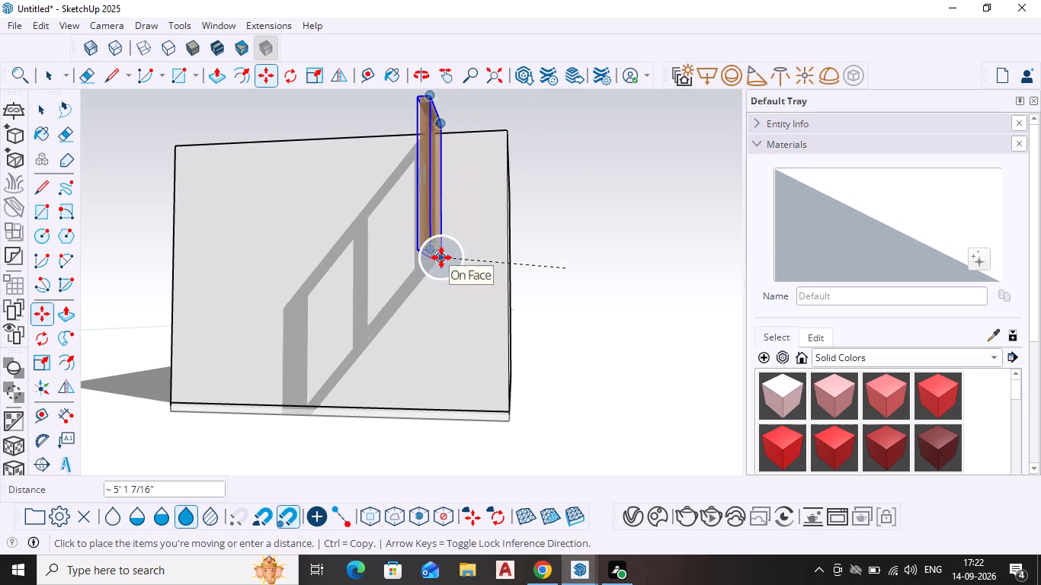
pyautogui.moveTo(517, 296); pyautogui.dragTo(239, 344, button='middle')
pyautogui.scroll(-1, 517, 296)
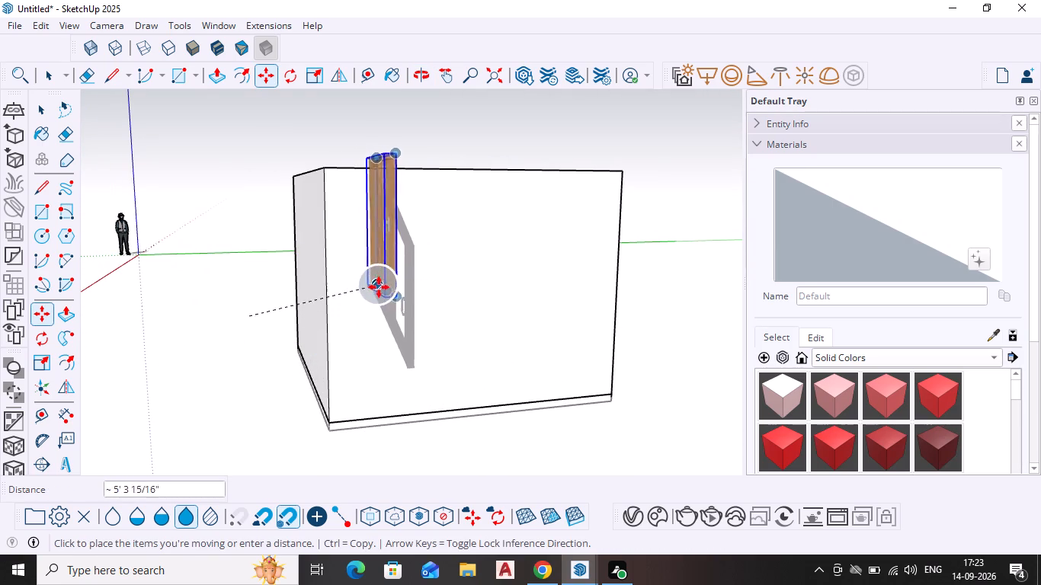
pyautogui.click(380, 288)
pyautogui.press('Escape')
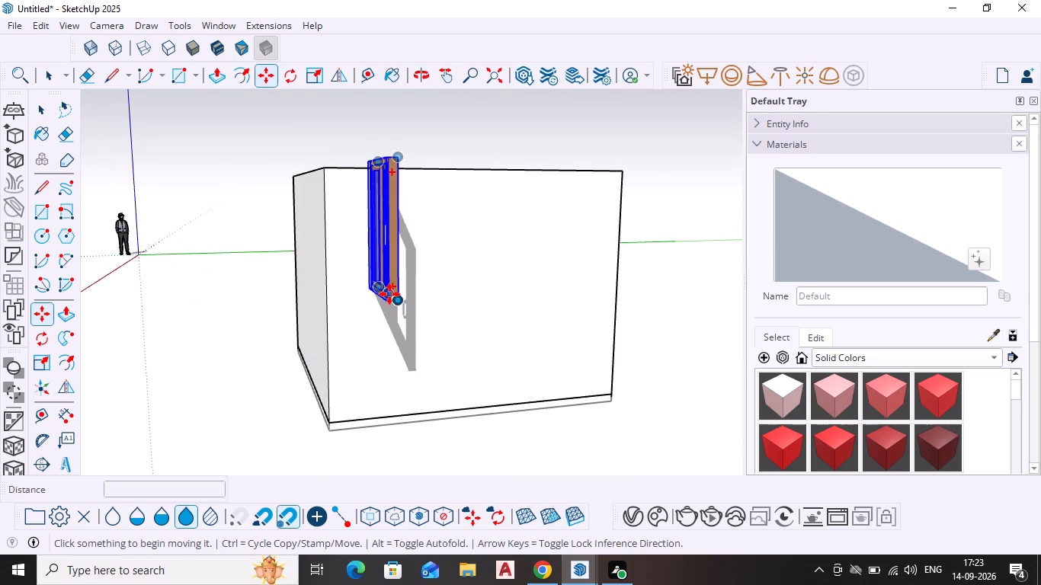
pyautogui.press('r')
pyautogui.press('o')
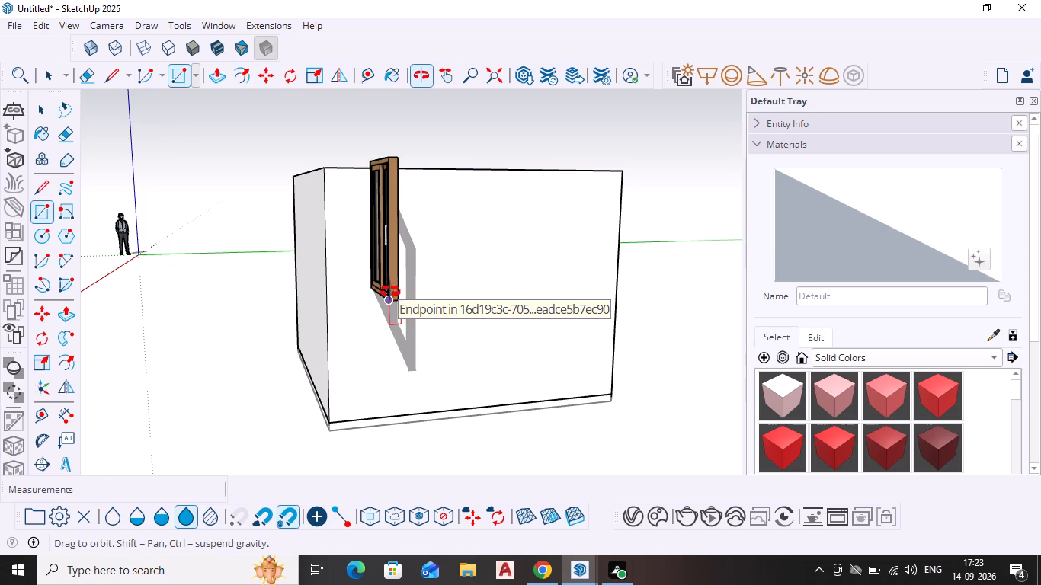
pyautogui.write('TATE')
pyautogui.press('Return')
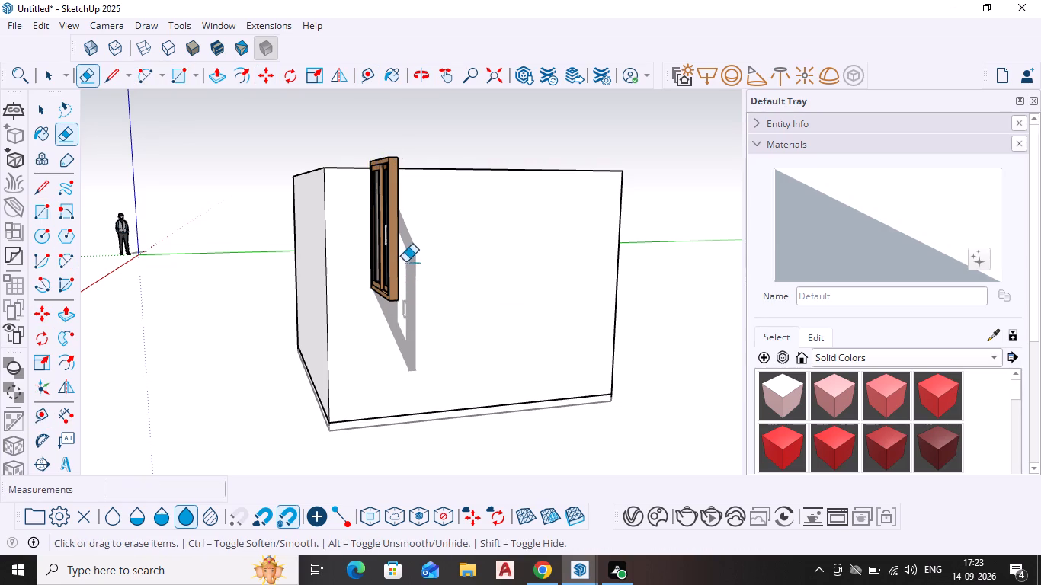
# Erase the window component standing against the box's white side wall.
pyautogui.click(396, 263)
pyautogui.hotkey('ctrl', 'z')
pyautogui.press('Escape')
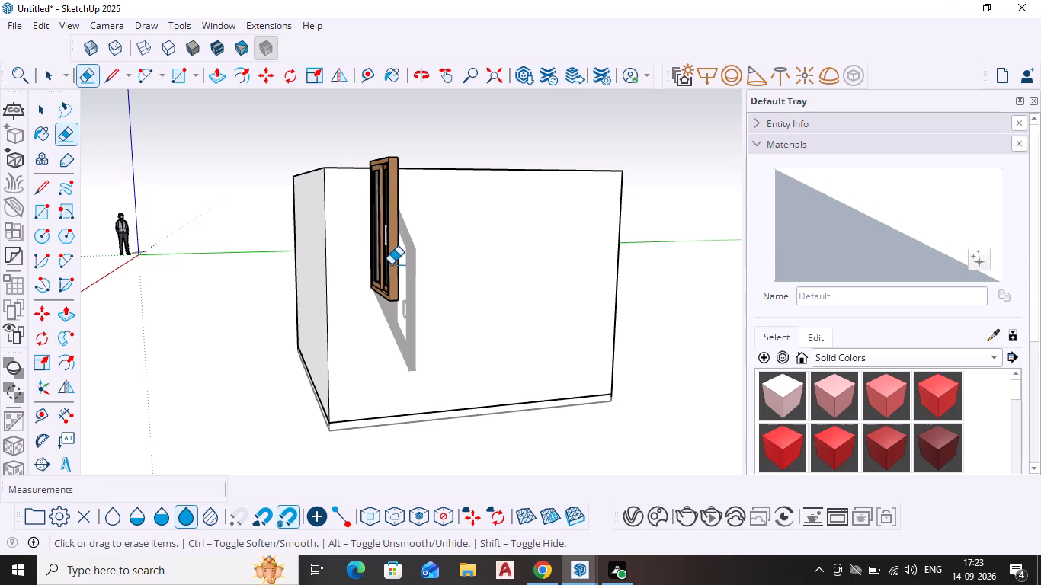
pyautogui.click(391, 264)
# Examine the bare box on its slab from several sides, with the whole model fitted in view, ending at the front wall.
pyautogui.scroll(-2, 361, 380)
pyautogui.moveTo(361, 380); pyautogui.dragTo(702, 372, button='middle')
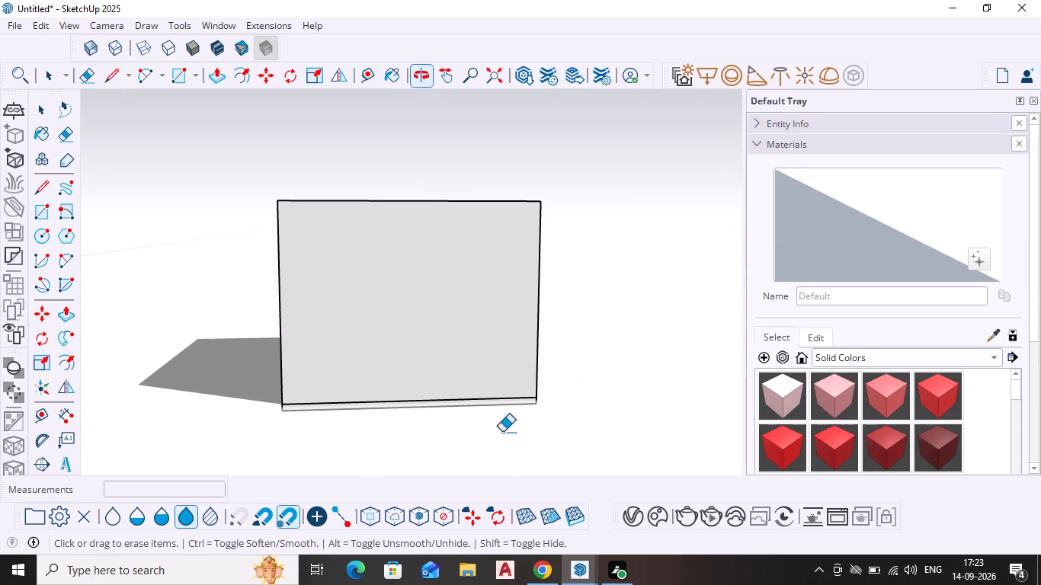
pyautogui.moveTo(520, 423); pyautogui.dragTo(261, 432, button='middle')
pyautogui.moveTo(435, 430); pyautogui.dragTo(333, 472, button='middle')
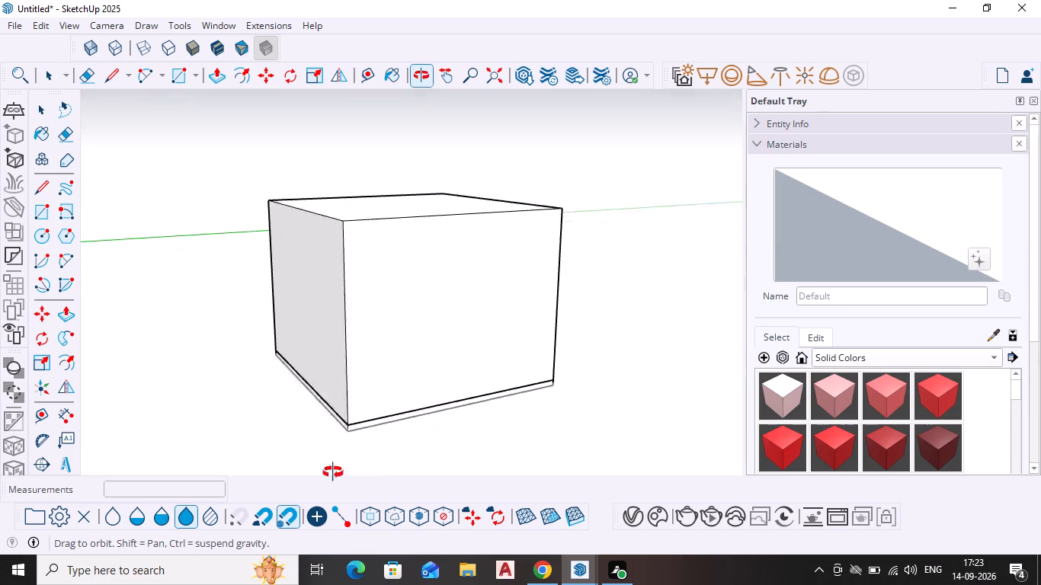
pyautogui.moveTo(333, 472); pyautogui.dragTo(504, 408, button='middle')
pyautogui.scroll(-4, 342, 397)
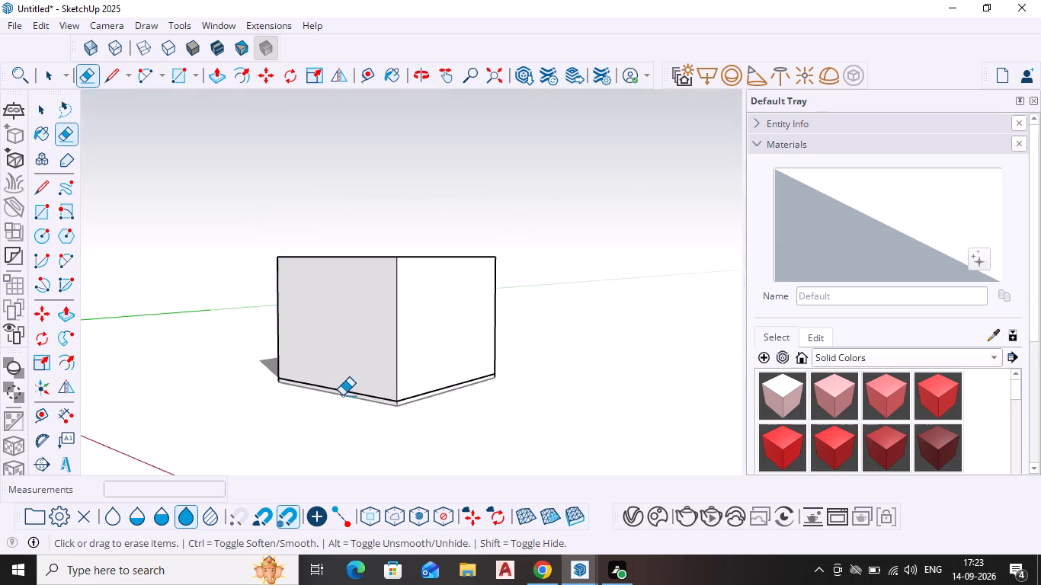
pyautogui.press('space')
pyautogui.moveTo(287, 396); pyautogui.dragTo(389, 390, button='middle')
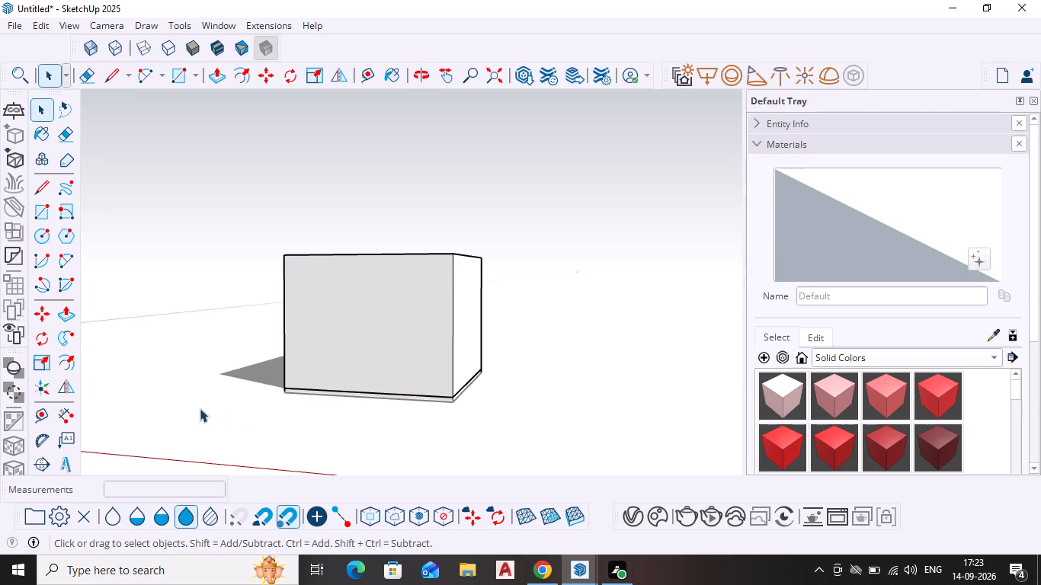
pyautogui.click(494, 77)
pyautogui.scroll(5, 674, 305)
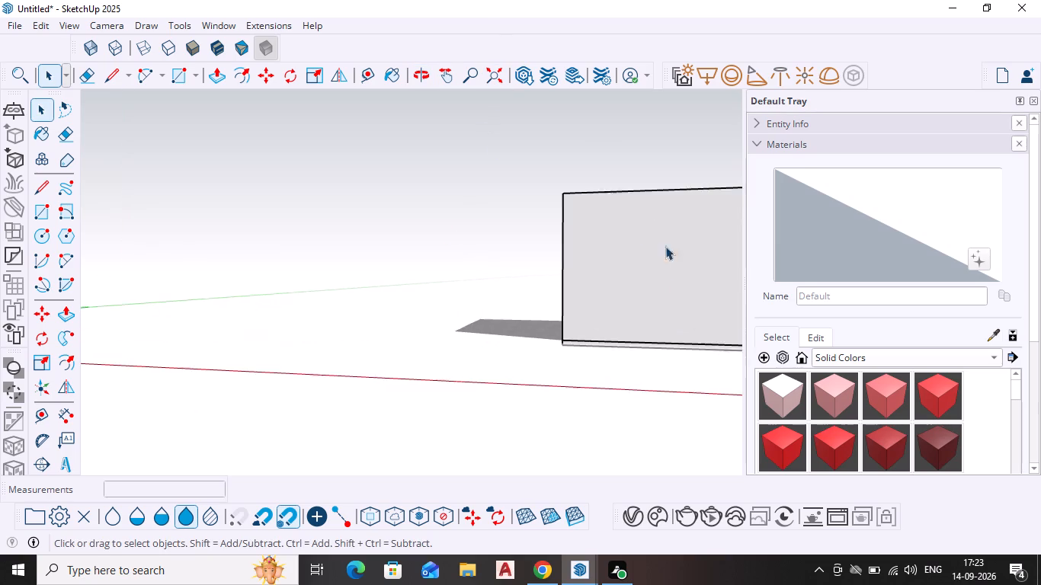
# Draw a rectangle about 4' 3" by 4' 4" on the box's front wall as the window outline, near the upper left corner.
pyautogui.scroll(5, 665, 246)
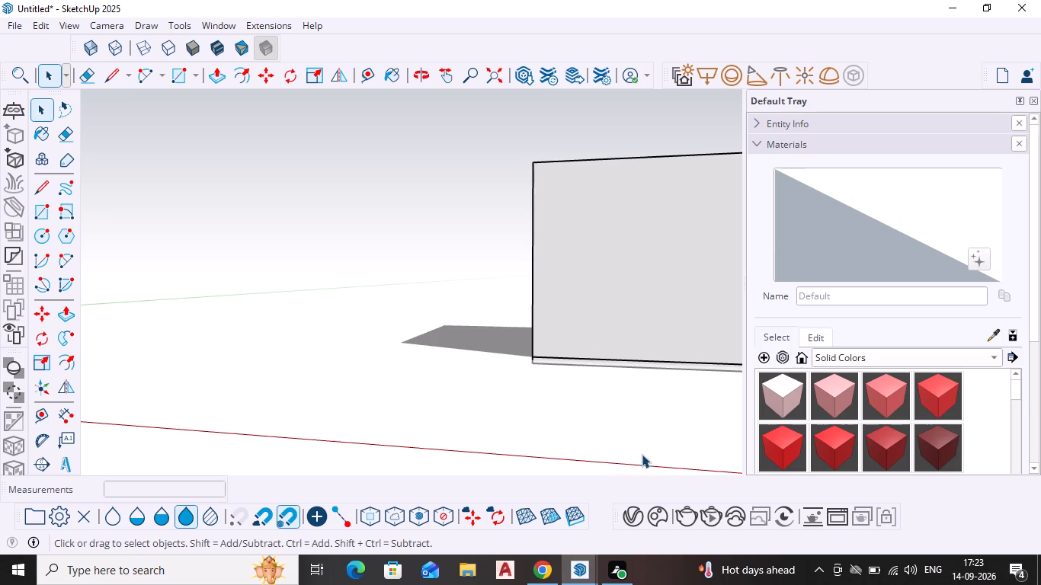
pyautogui.keyDown('shift'); pyautogui.moveTo(629, 443); pyautogui.dragTo(456, 446, button='middle'); pyautogui.keyUp('shift')
pyautogui.scroll(2, 542, 327)
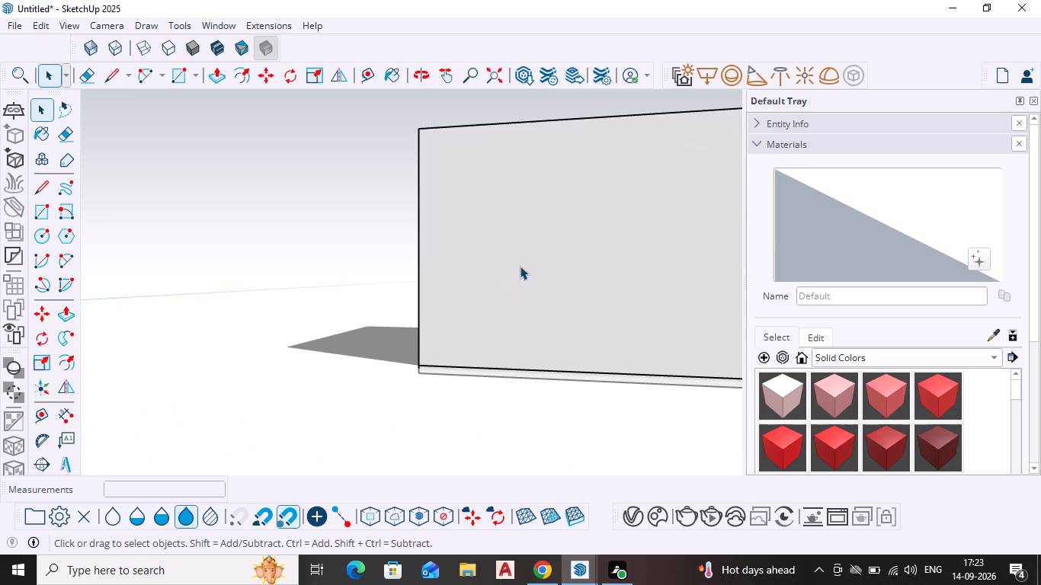
pyautogui.scroll(-1, 571, 249)
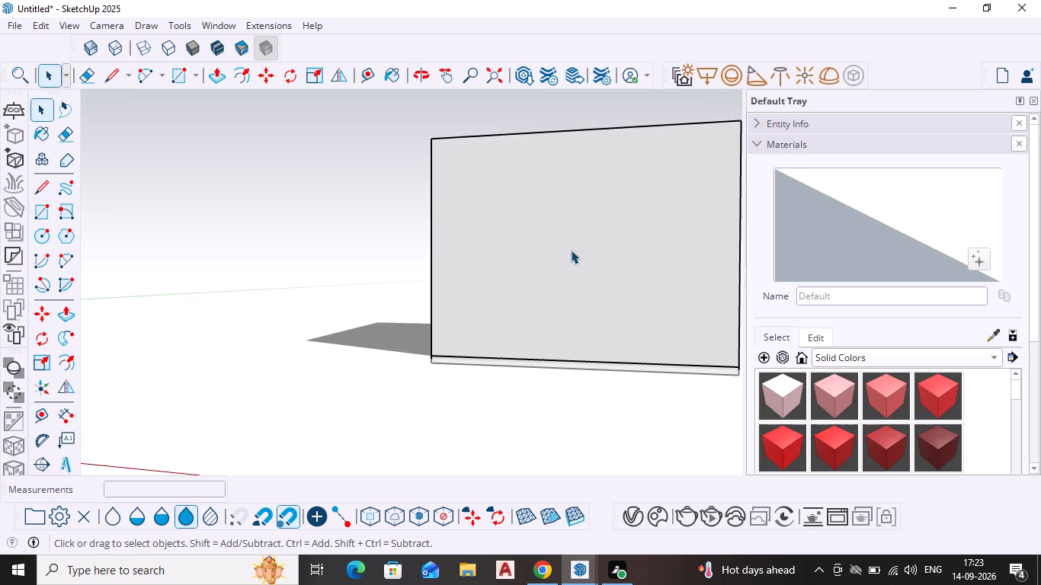
pyautogui.press('r')
pyautogui.press('Return')
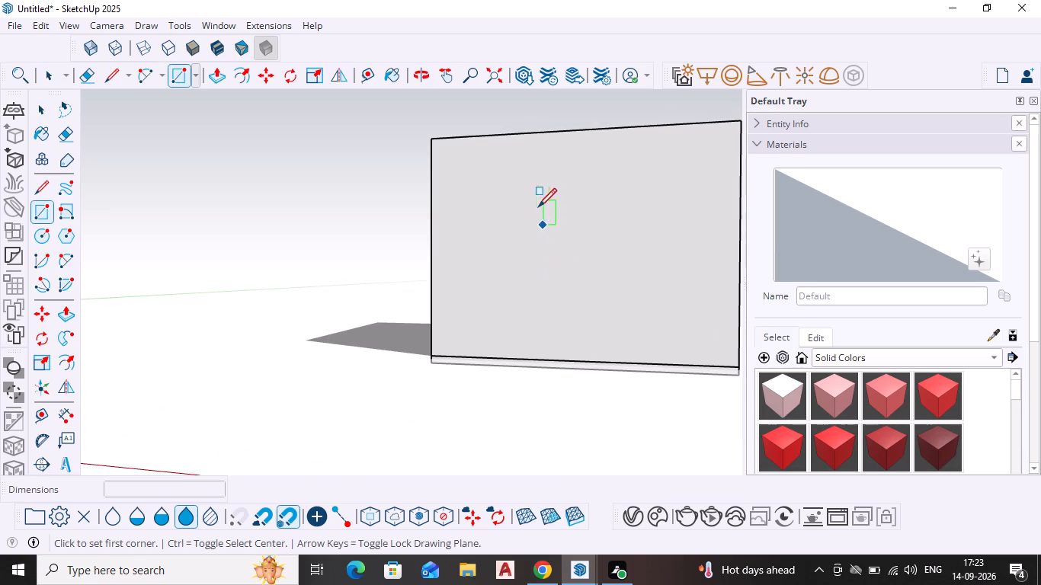
pyautogui.click(472, 181)
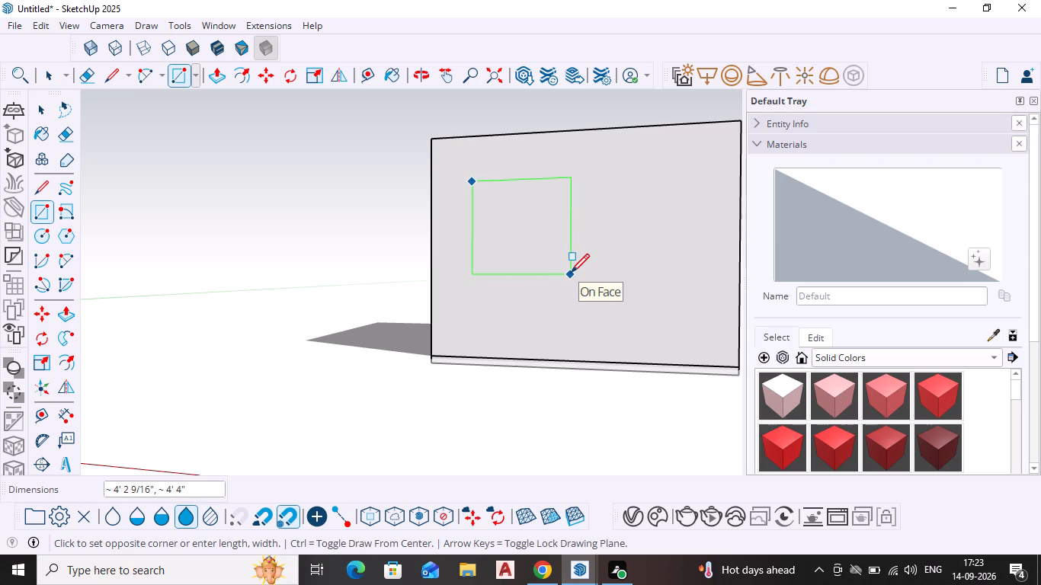
pyautogui.click(571, 274)
pyautogui.press('space')
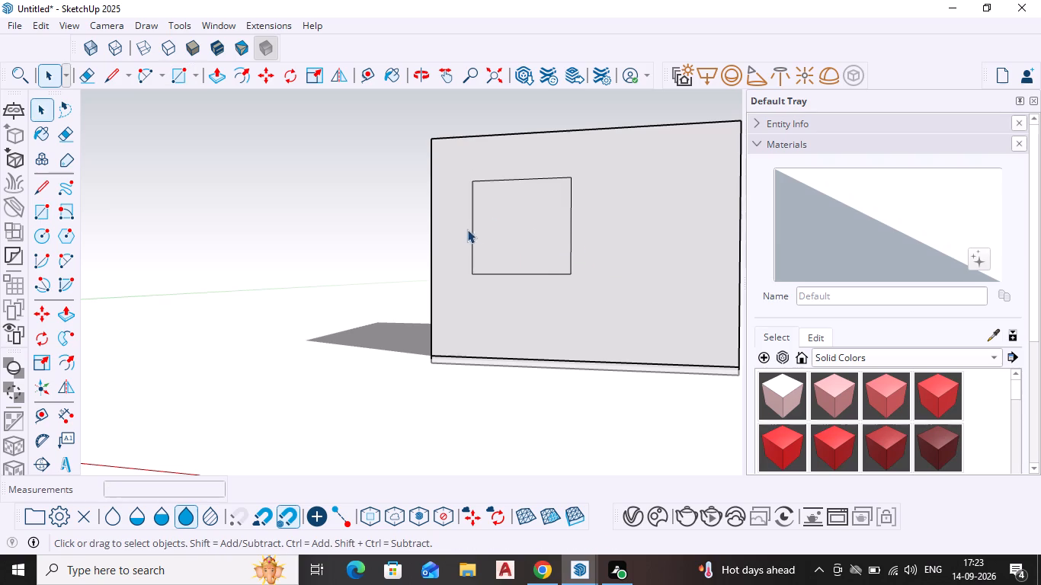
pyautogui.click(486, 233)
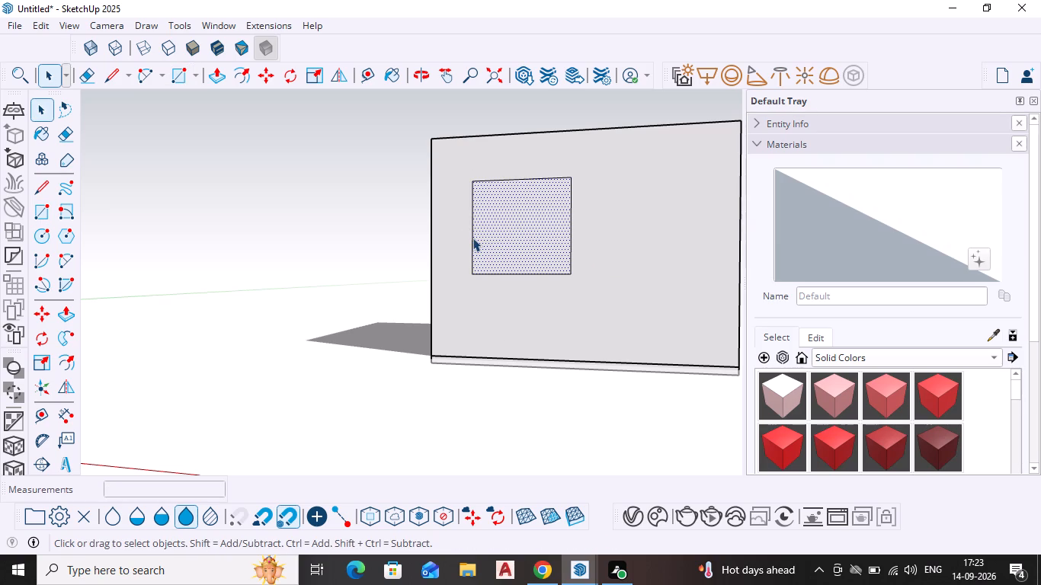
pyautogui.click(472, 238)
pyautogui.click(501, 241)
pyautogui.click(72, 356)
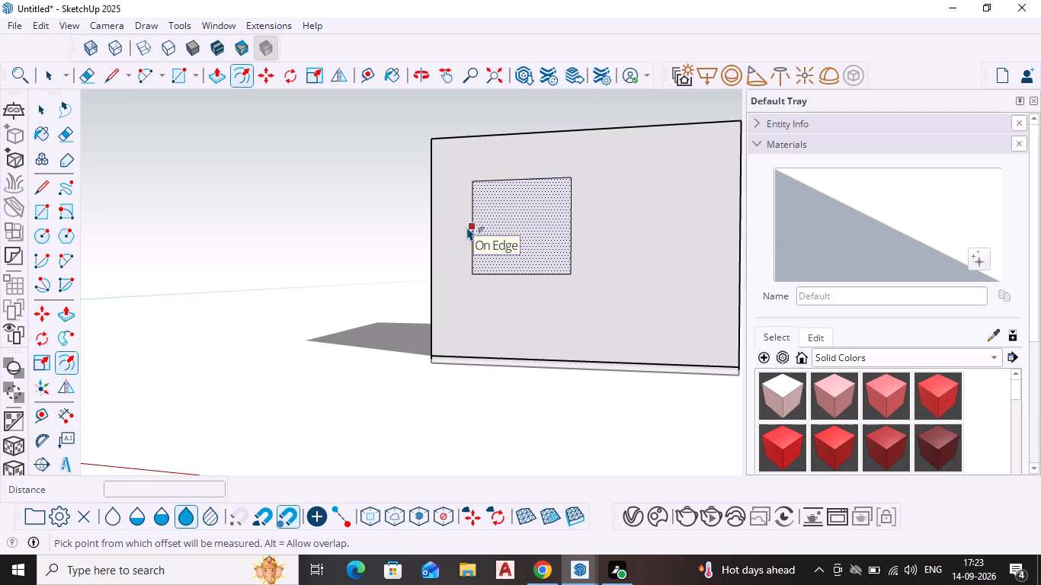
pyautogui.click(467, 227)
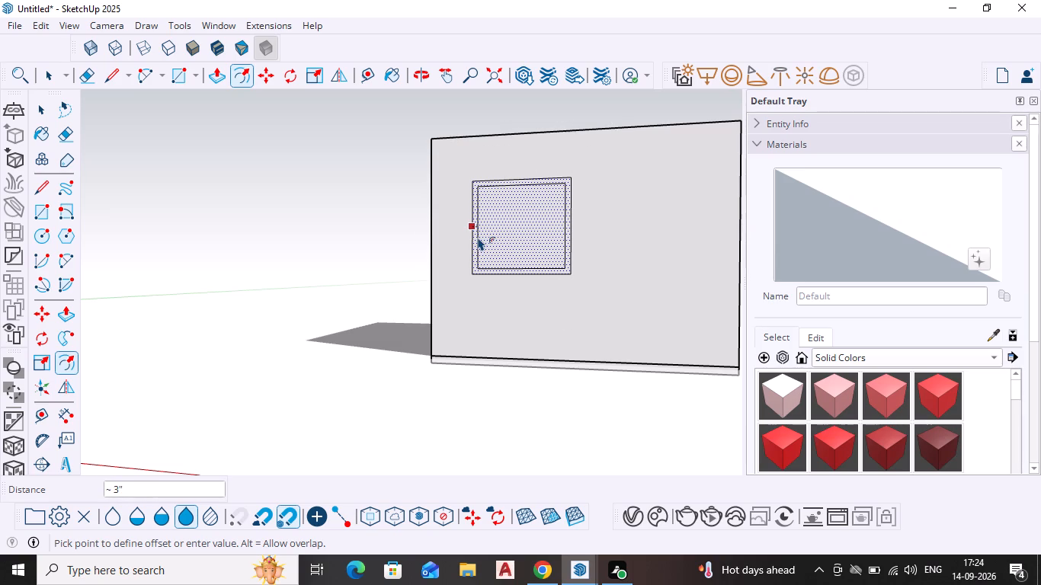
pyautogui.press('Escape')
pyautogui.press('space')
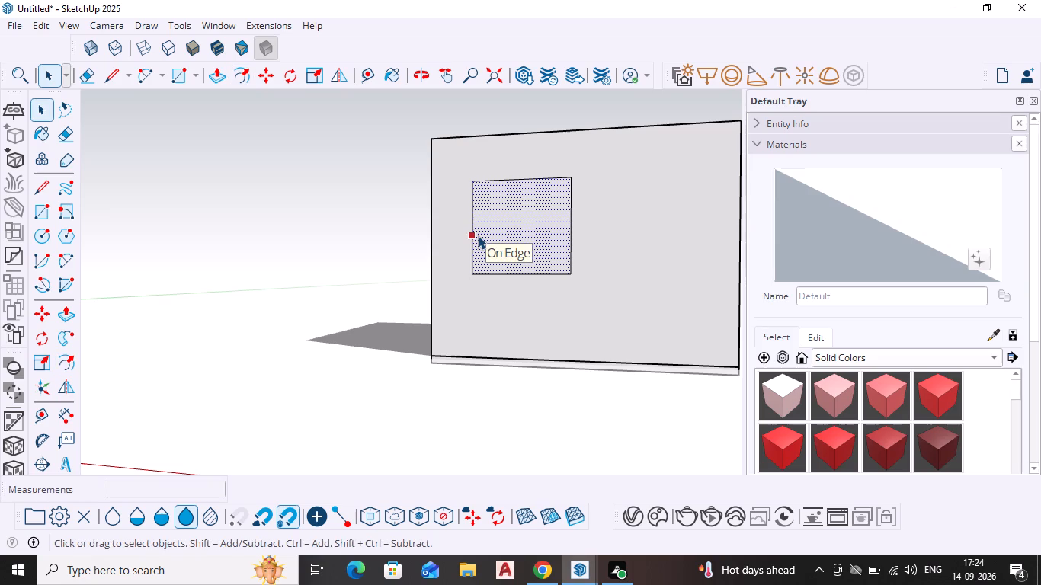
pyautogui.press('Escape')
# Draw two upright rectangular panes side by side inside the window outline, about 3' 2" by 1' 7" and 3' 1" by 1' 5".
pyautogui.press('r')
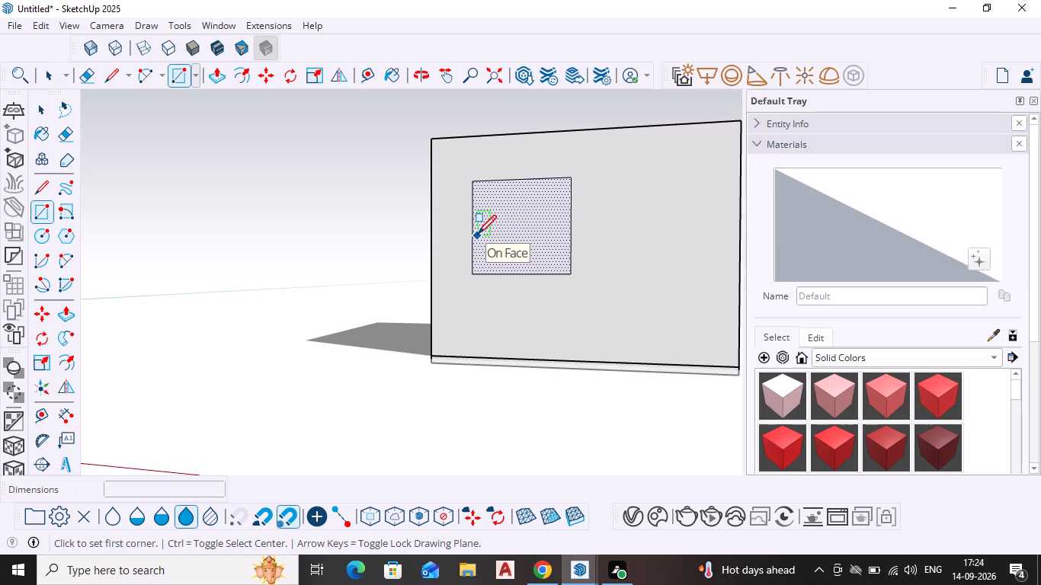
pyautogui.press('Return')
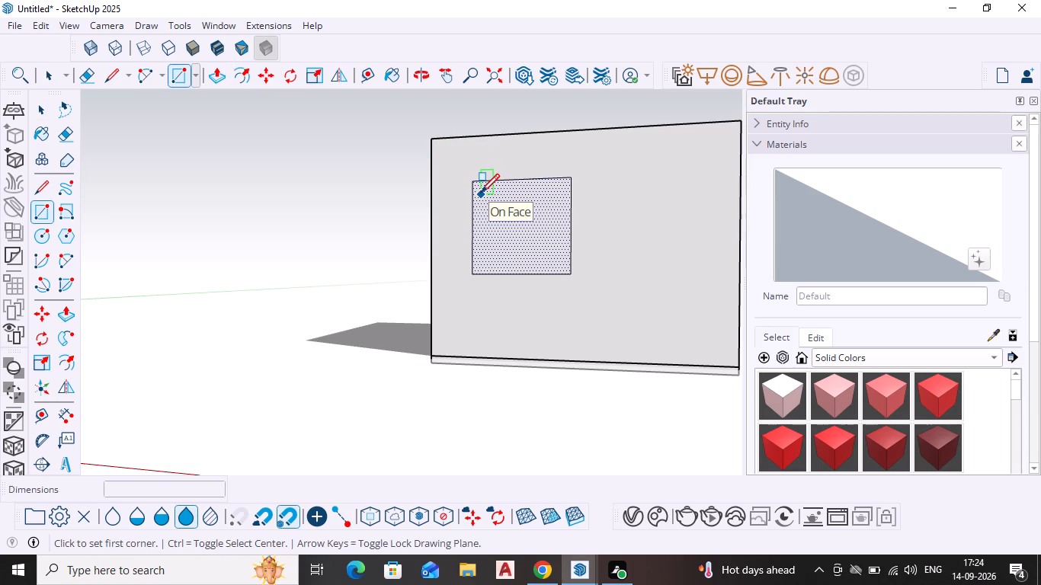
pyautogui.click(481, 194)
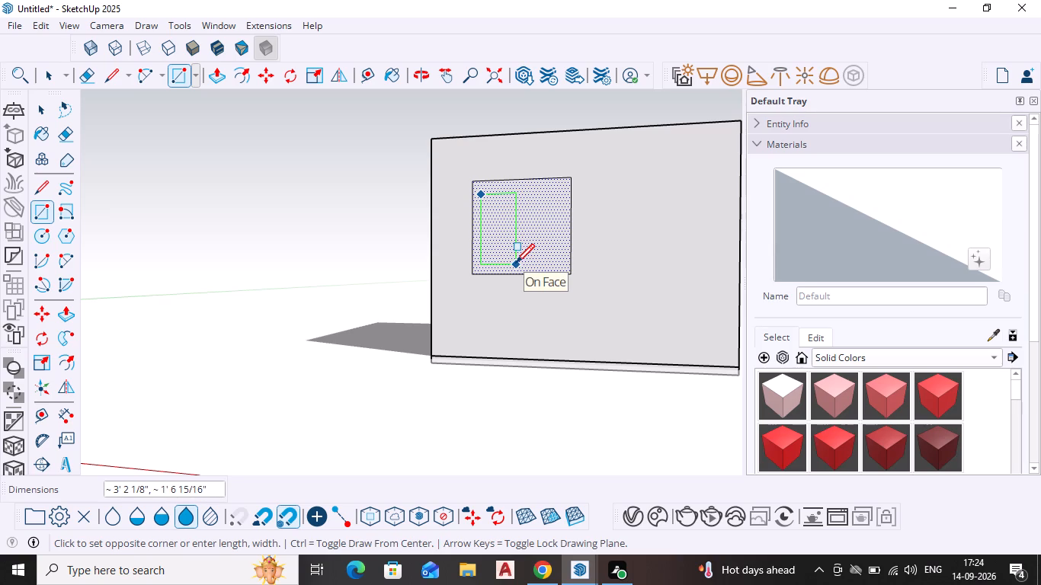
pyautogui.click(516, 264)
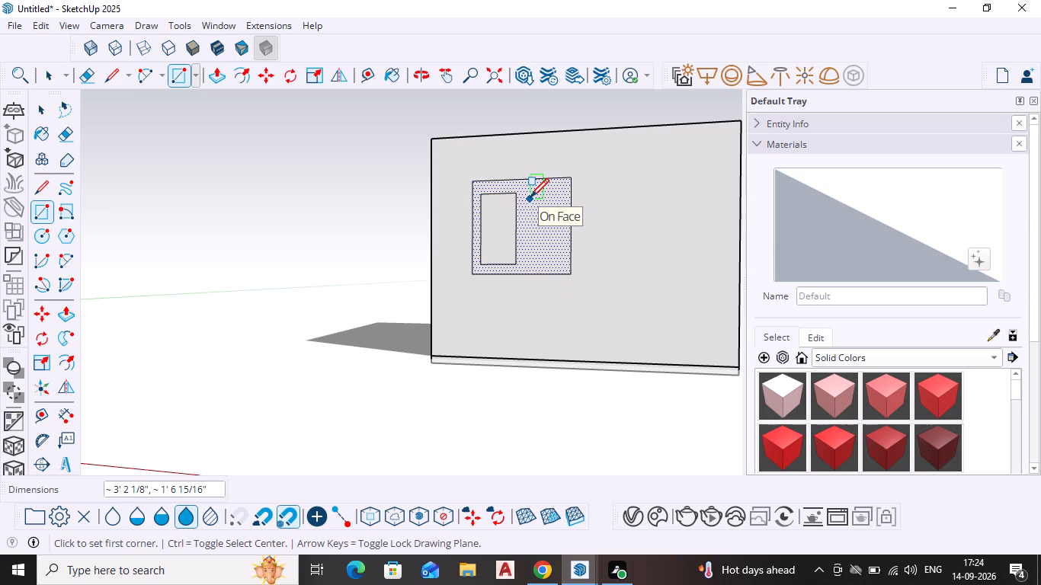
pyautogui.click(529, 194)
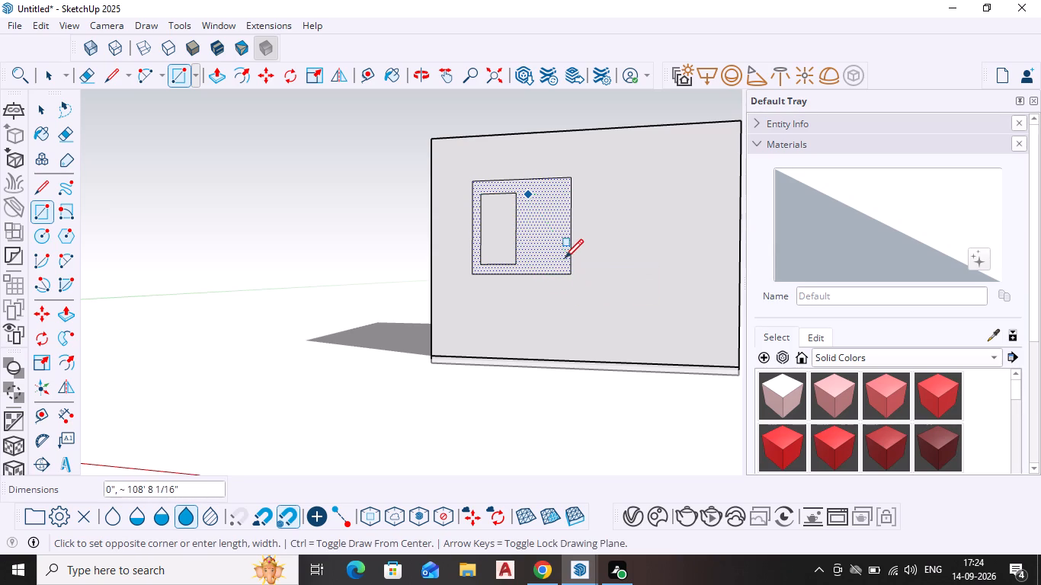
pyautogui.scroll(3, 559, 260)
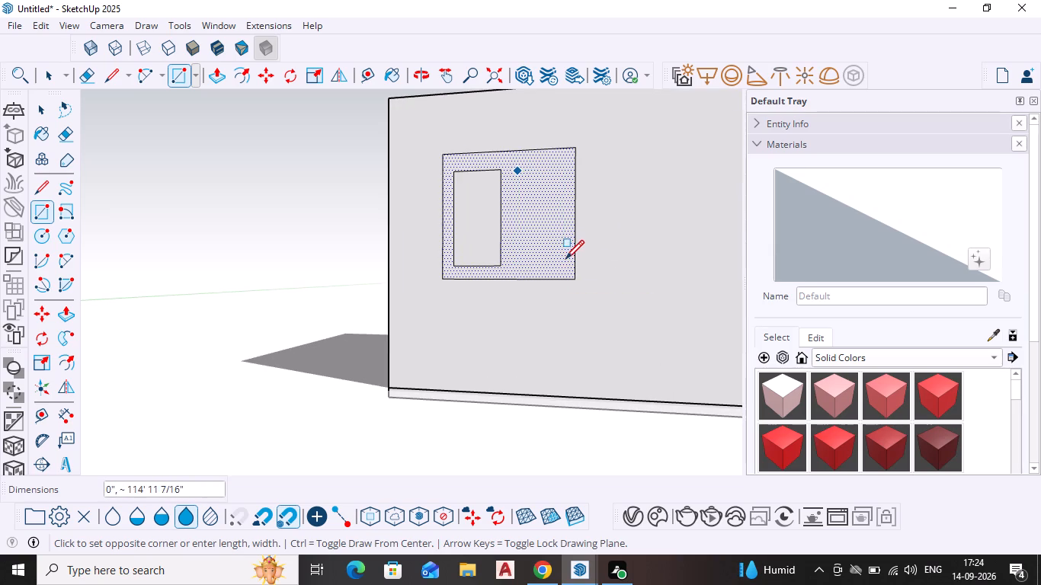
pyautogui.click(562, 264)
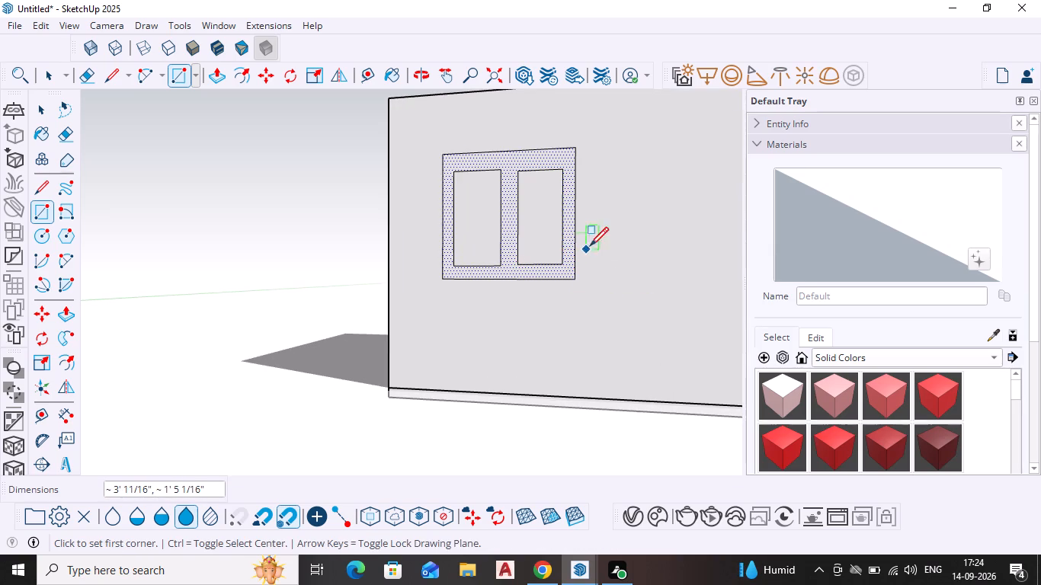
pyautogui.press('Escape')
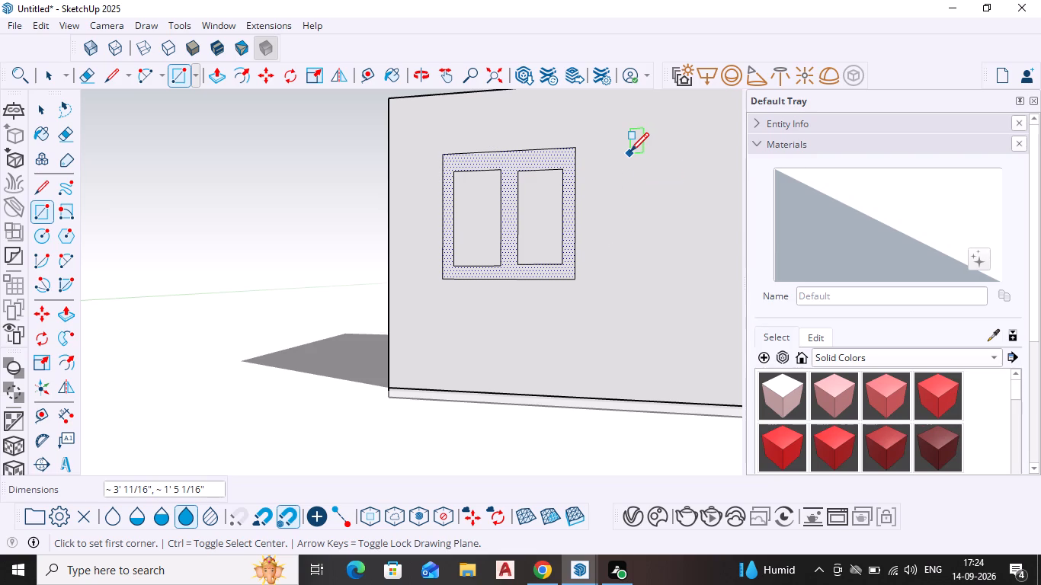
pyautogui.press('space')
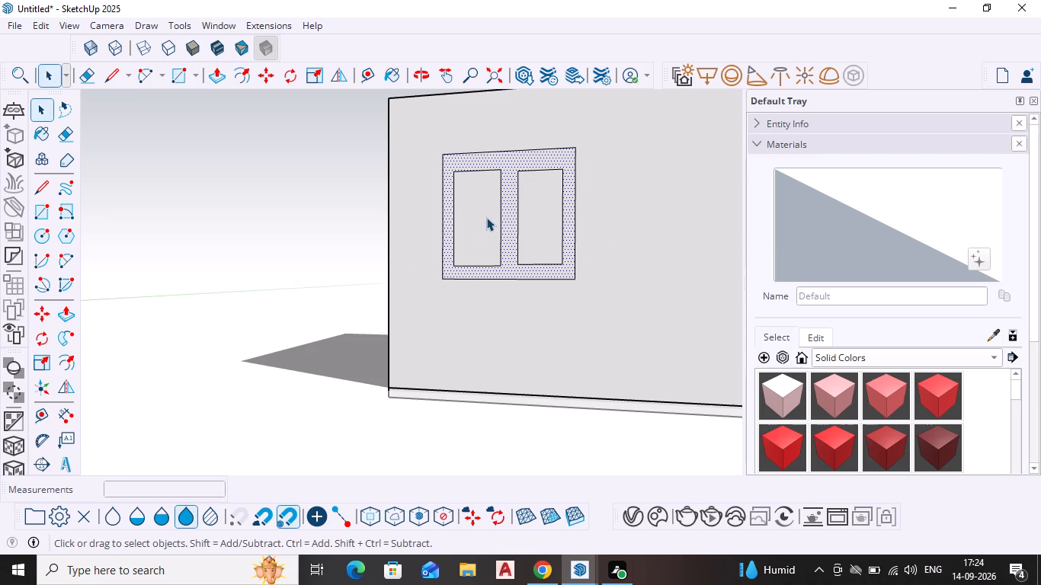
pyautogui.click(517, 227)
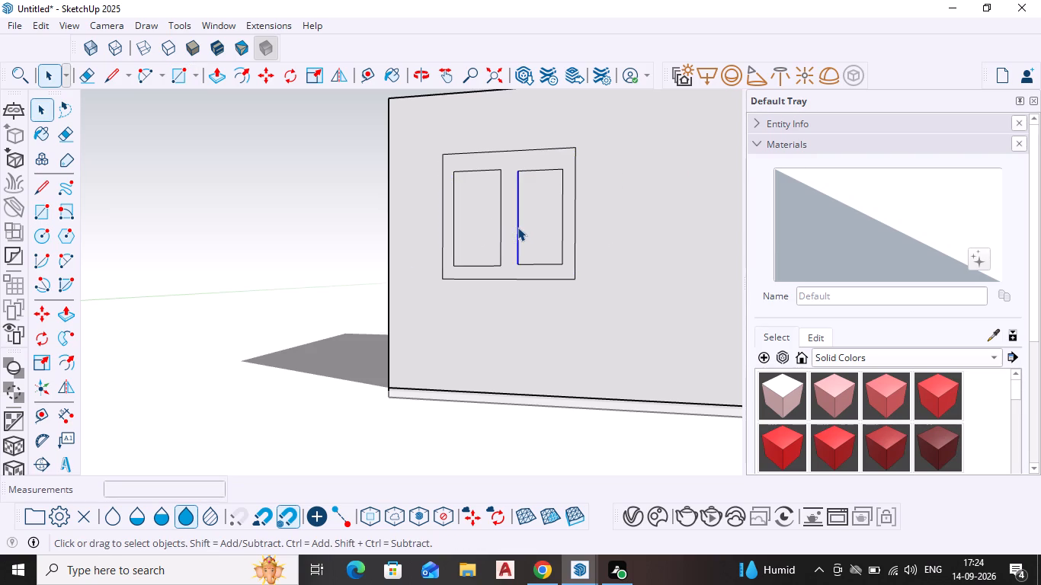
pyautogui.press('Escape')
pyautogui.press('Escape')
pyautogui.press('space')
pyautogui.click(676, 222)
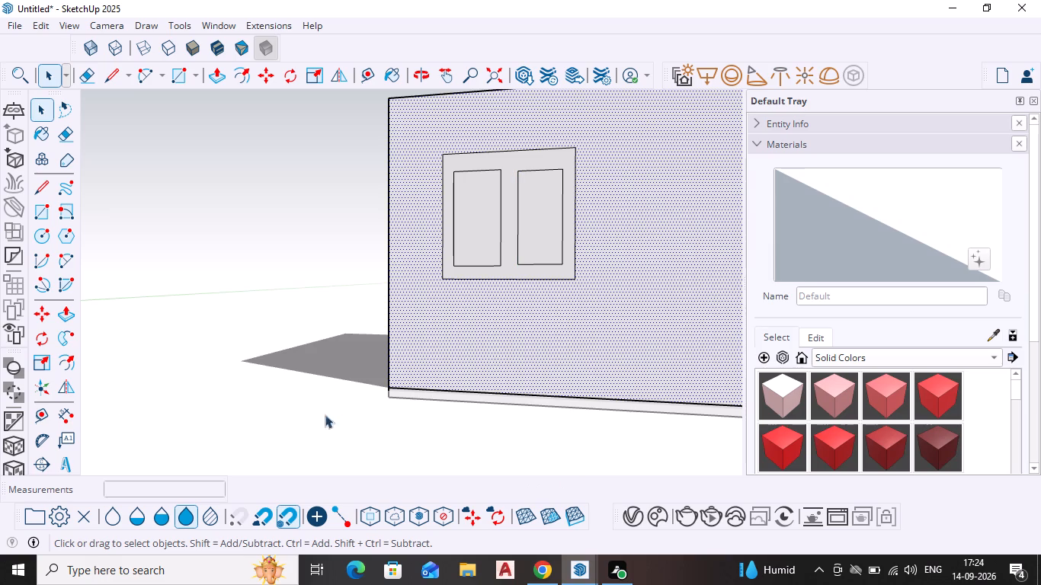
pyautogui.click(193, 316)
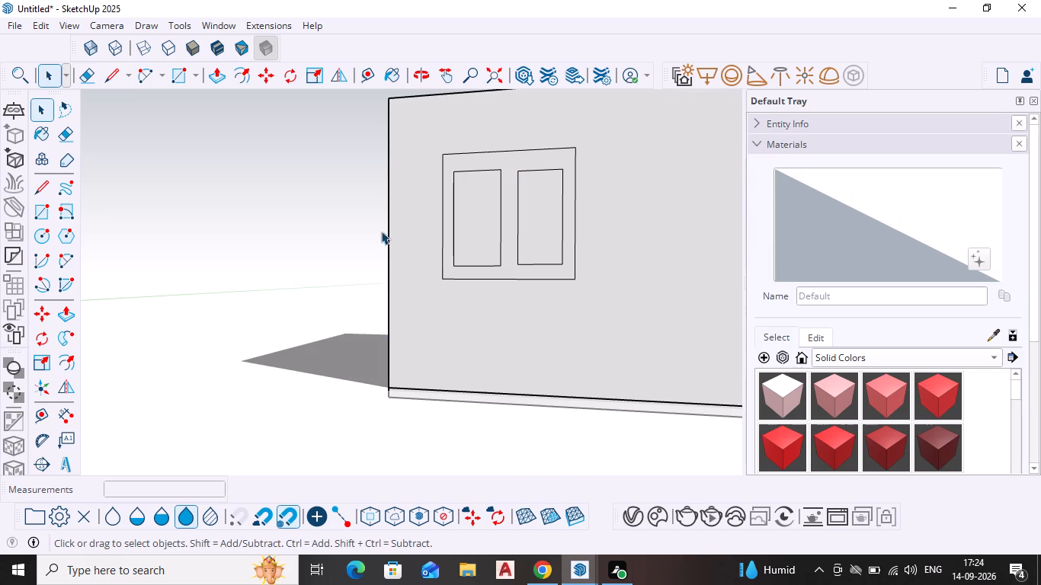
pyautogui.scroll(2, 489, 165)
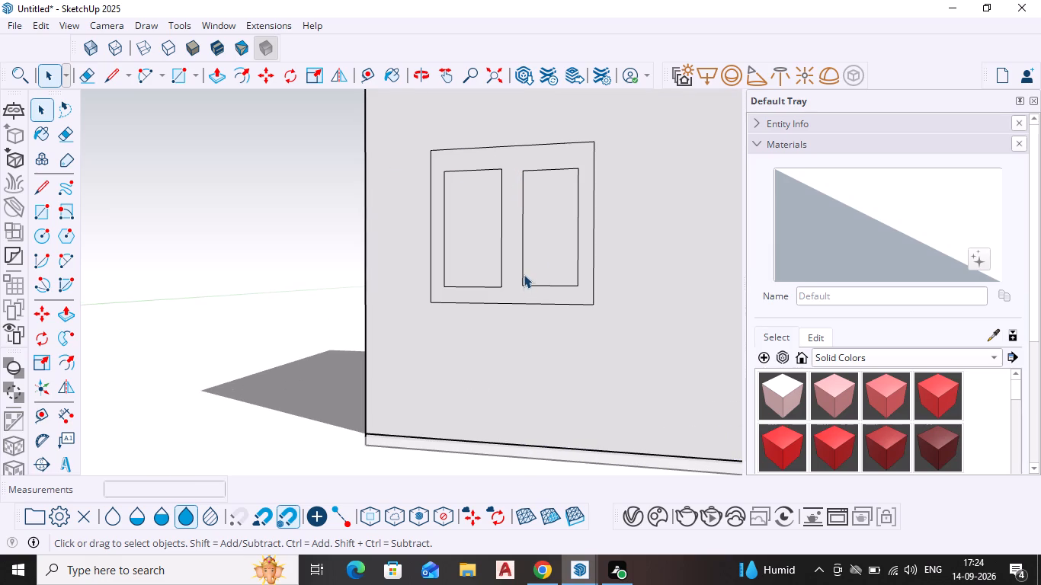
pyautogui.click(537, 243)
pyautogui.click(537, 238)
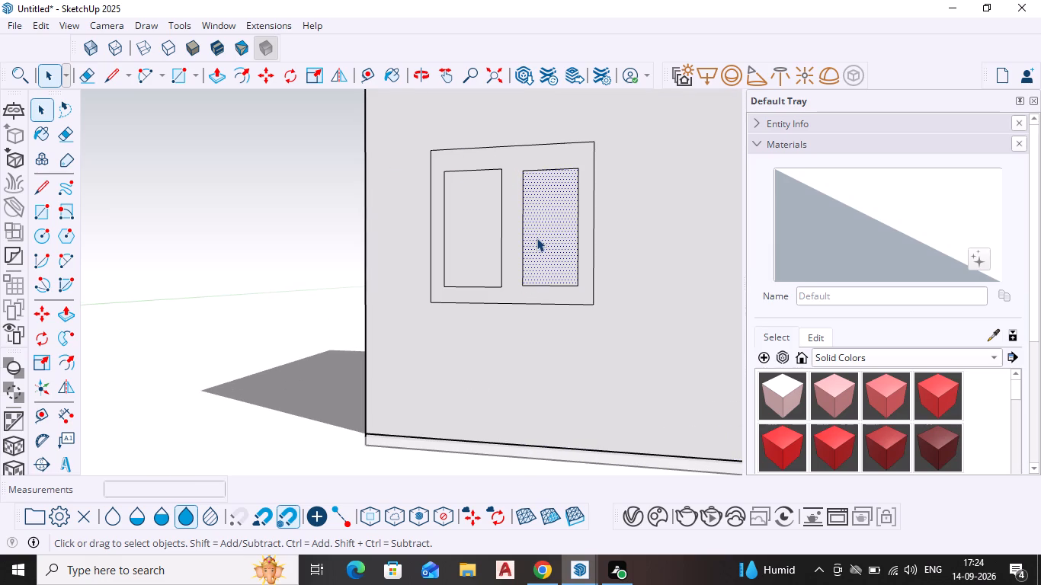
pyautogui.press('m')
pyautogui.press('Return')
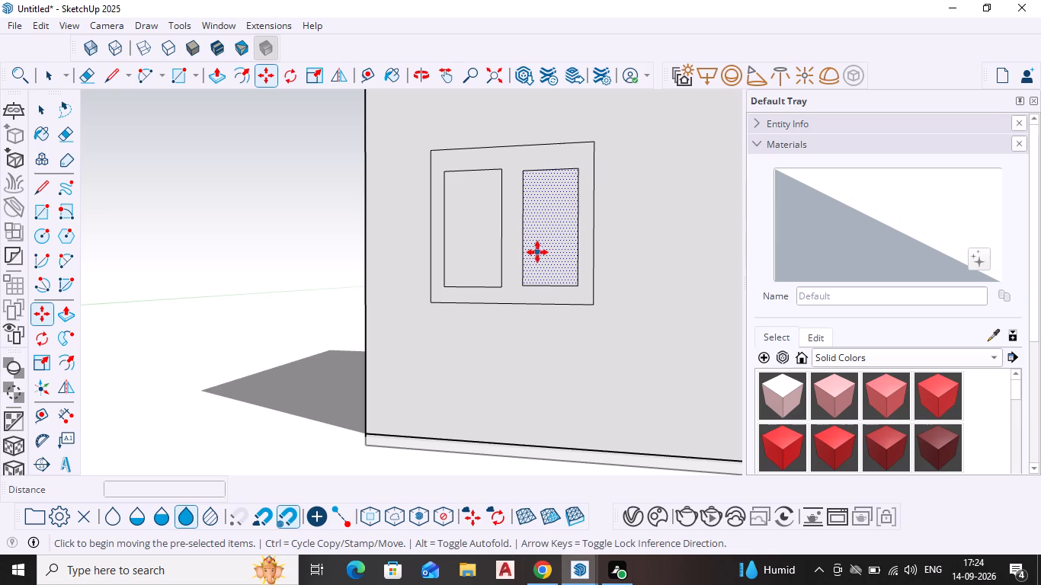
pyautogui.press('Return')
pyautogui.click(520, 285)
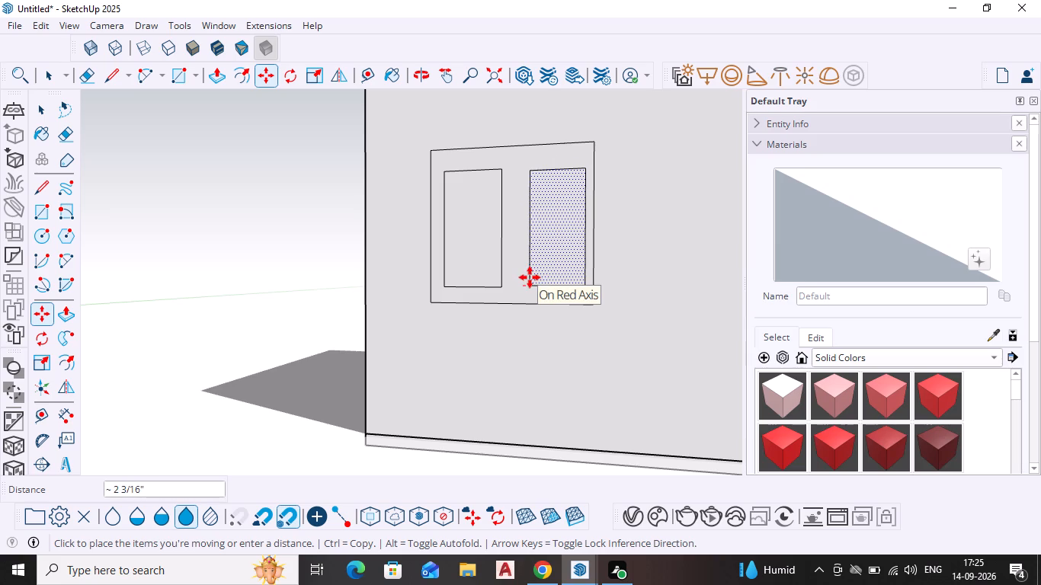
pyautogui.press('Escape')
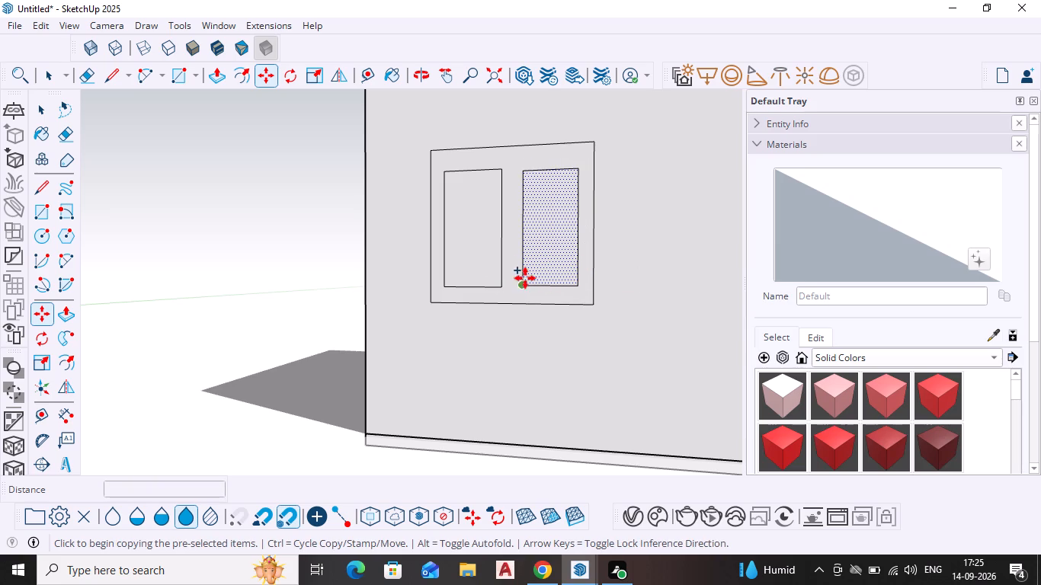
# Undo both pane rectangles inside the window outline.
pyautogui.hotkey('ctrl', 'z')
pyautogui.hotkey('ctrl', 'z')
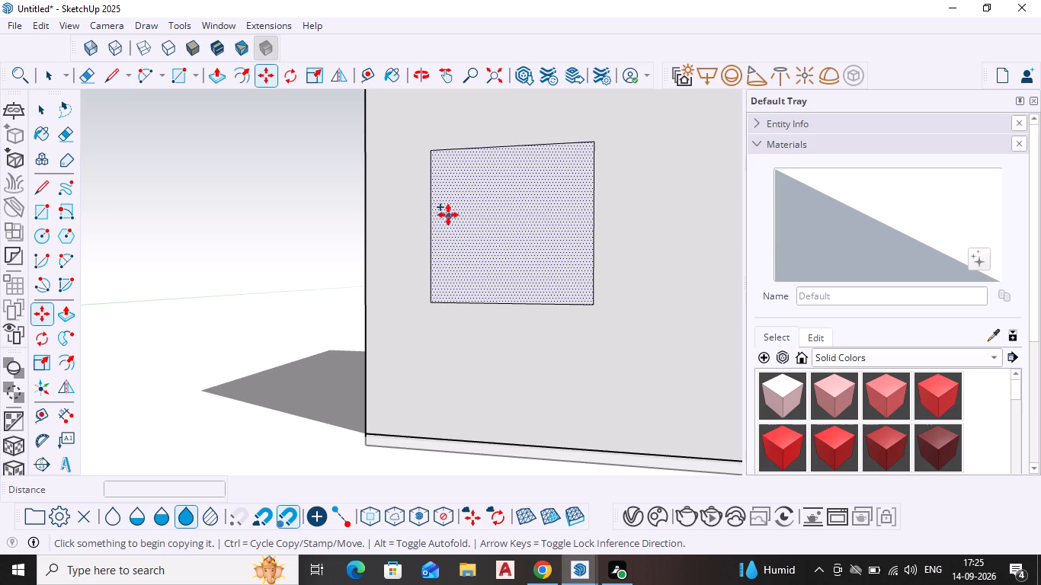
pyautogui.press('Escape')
# Draw one inner rectangle about 3' 8" by 3' 5" inside the window outline, leaving a frame border all around.
pyautogui.press('r')
pyautogui.press('Return')
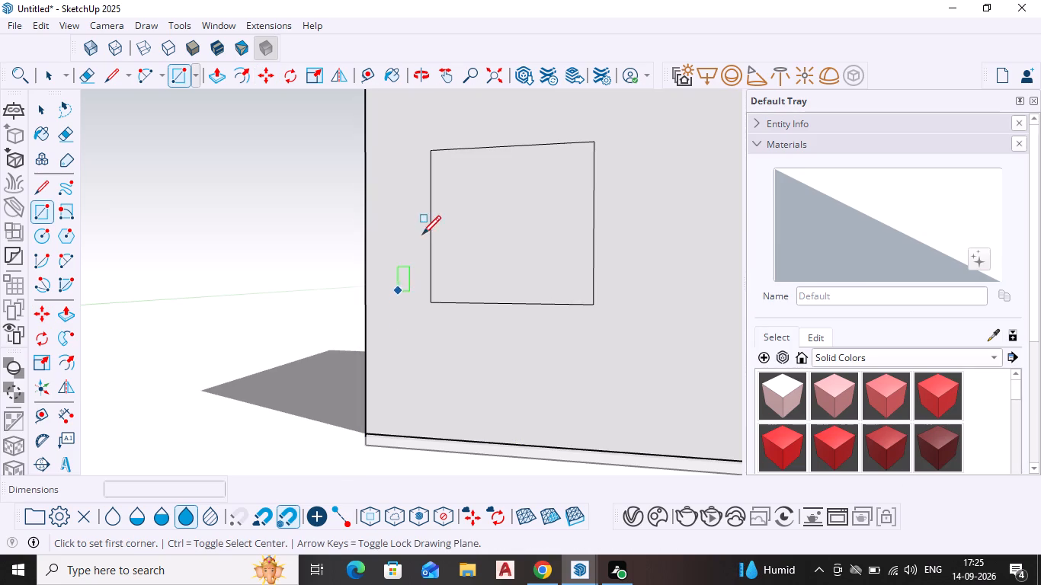
pyautogui.click(442, 165)
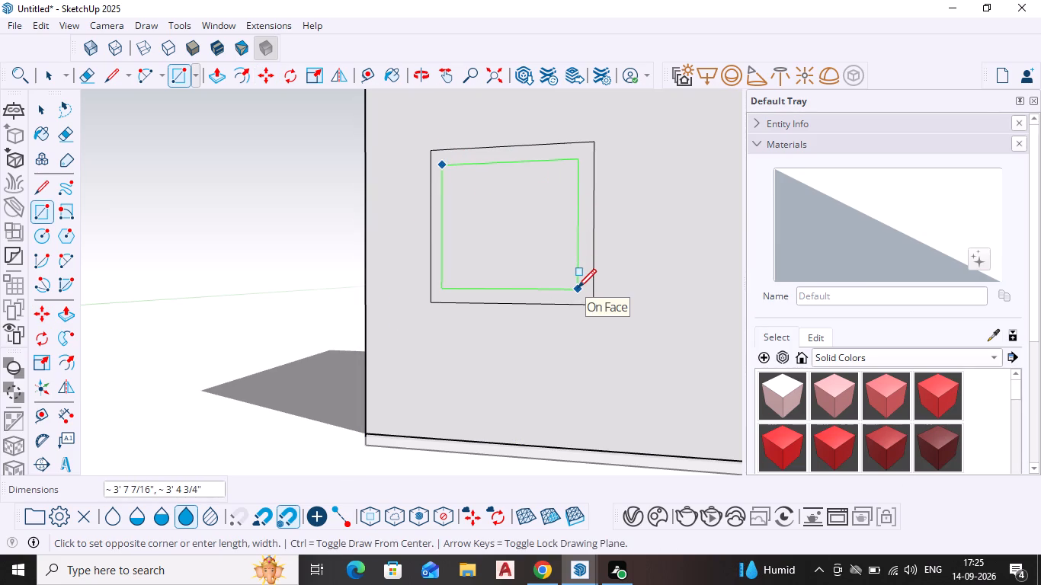
pyautogui.click(581, 289)
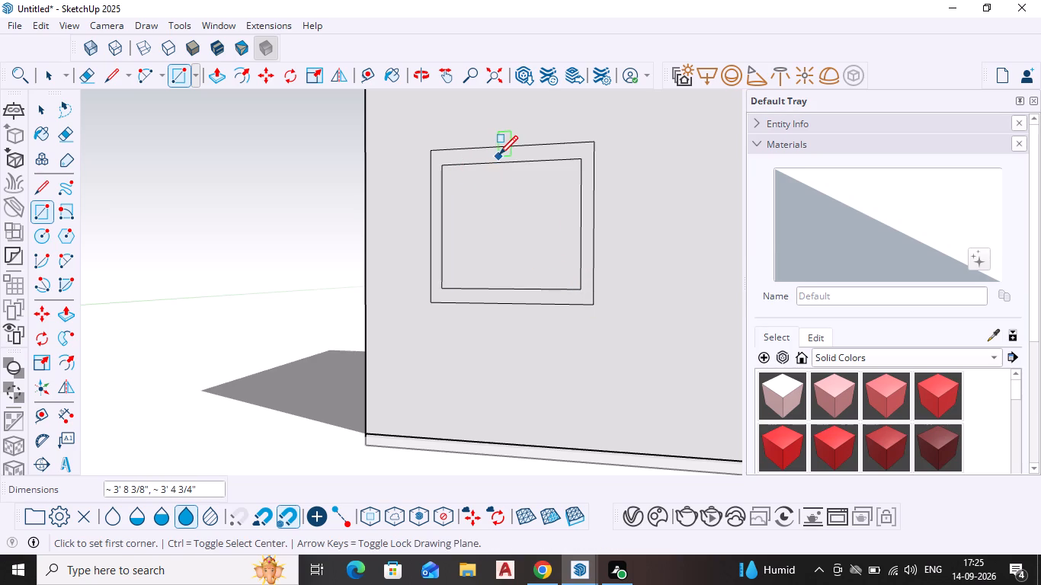
pyautogui.press('Escape')
# Draw two vertical lines, each about 3' 5" long, across the middle of the inner window rectangle to form a centre mullion.
pyautogui.click(109, 71)
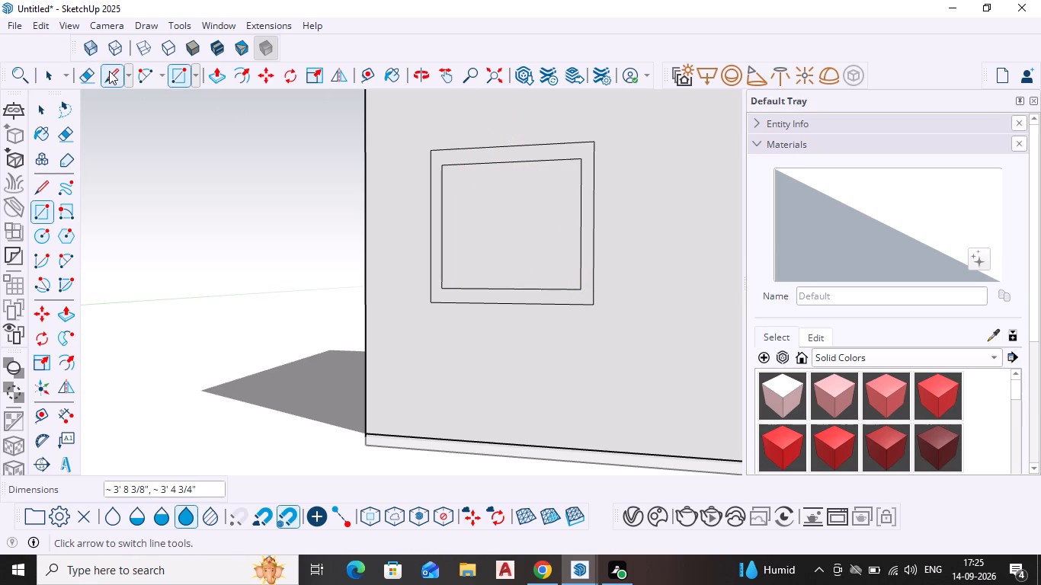
pyautogui.click(495, 162)
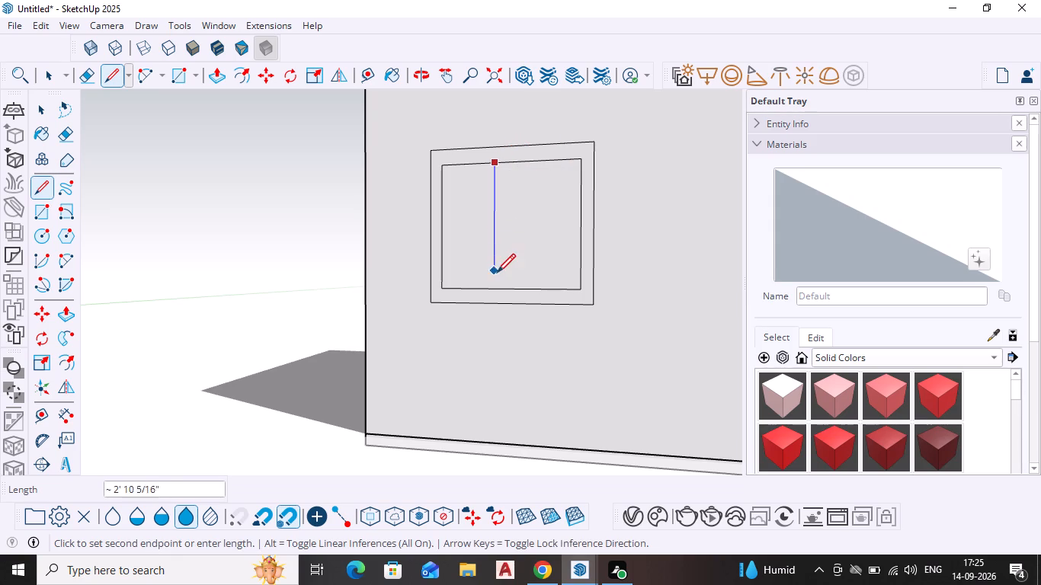
pyautogui.click(494, 285)
pyautogui.press('Escape')
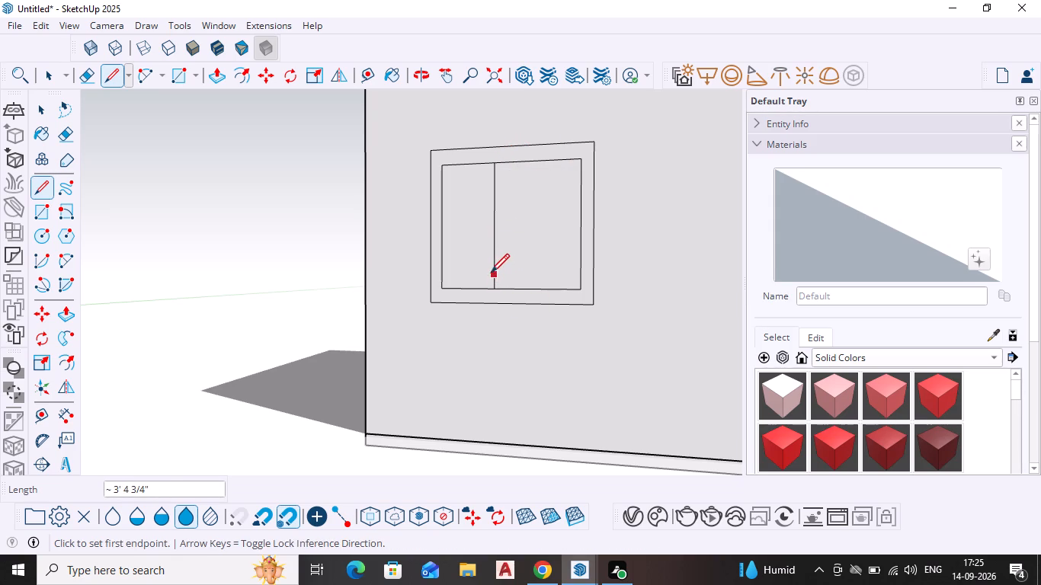
pyautogui.click(512, 165)
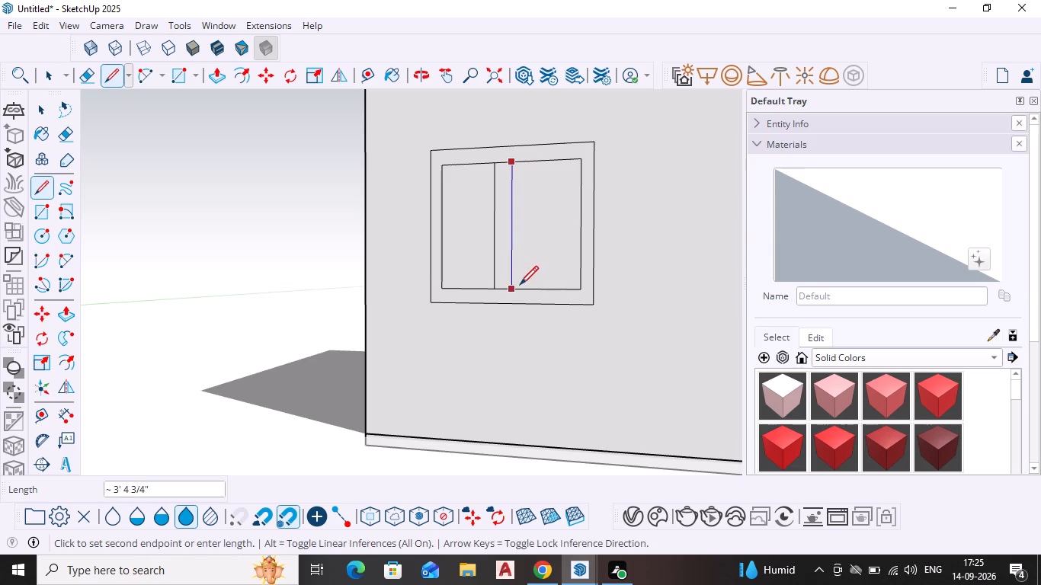
pyautogui.click(520, 286)
pyautogui.press('Escape')
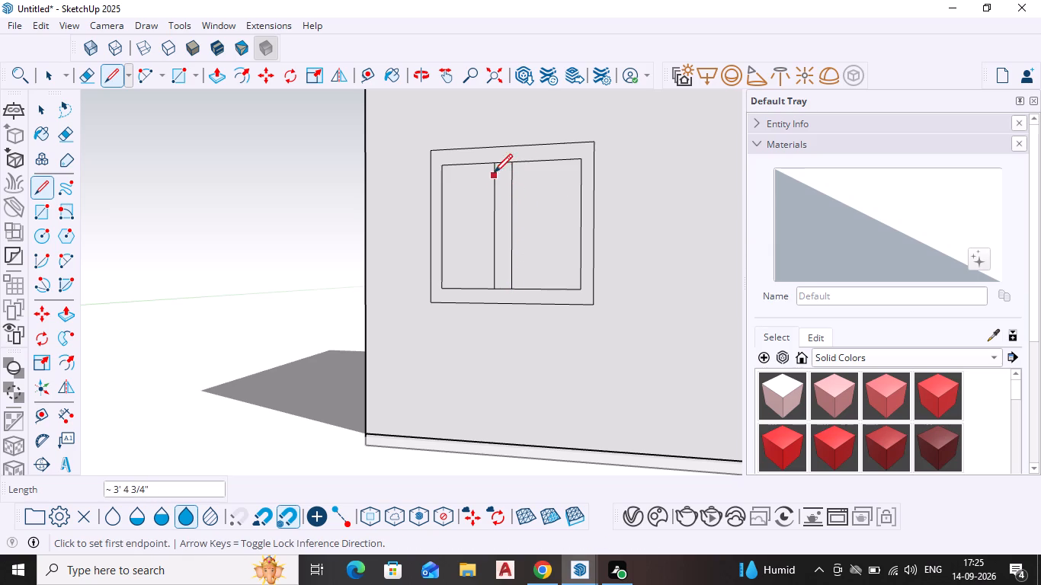
# Delete the short top edge between the two mullion lines so the mullion opens into the frame.
pyautogui.press('space')
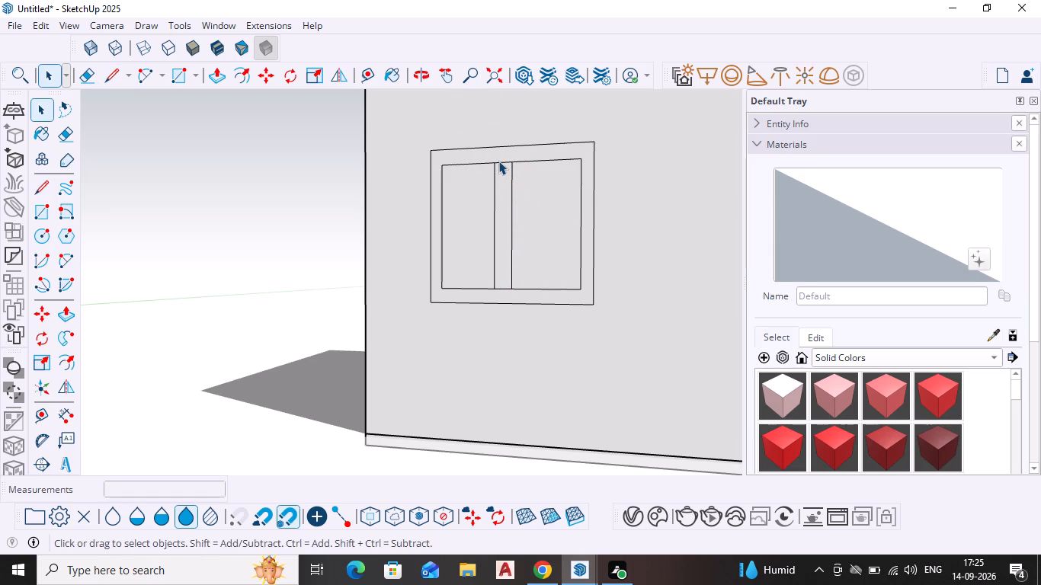
pyautogui.click(498, 161)
pyautogui.press('Delete')
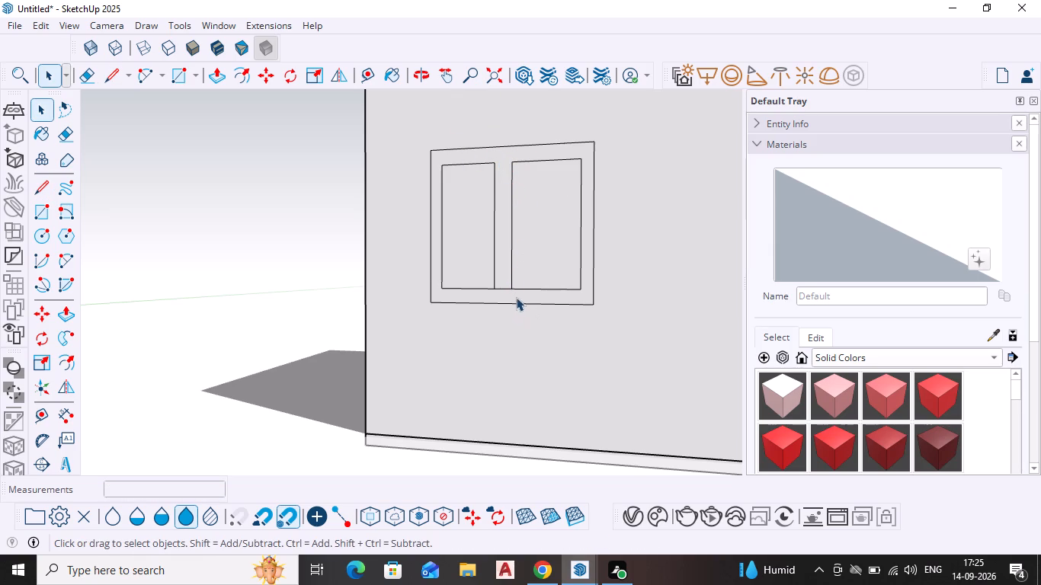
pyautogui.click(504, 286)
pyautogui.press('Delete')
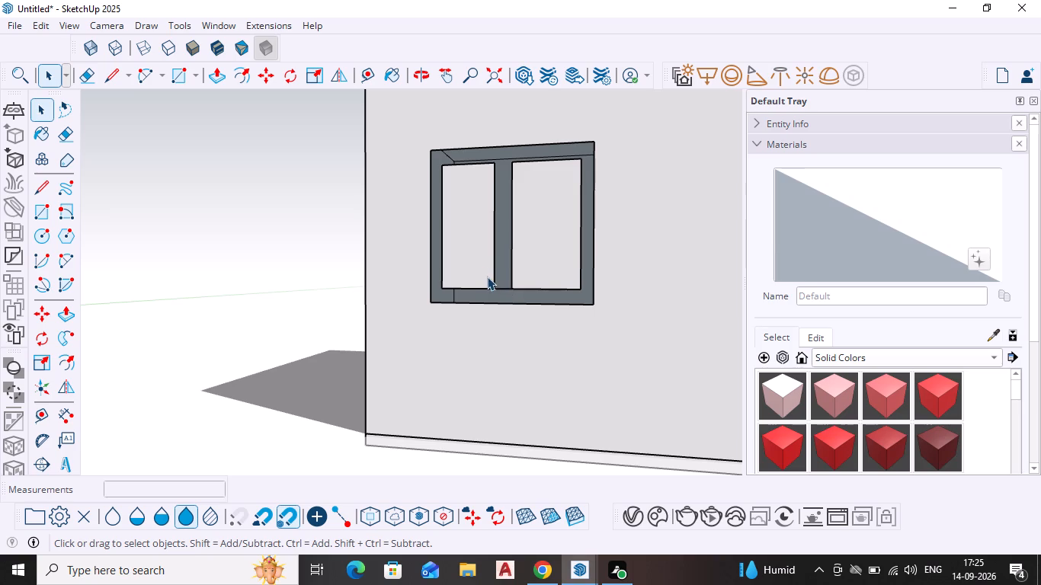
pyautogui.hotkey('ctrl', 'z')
# Delete the short bottom edge between the two mullion lines so the mullion and frame form one face.
pyautogui.scroll(2, 505, 299)
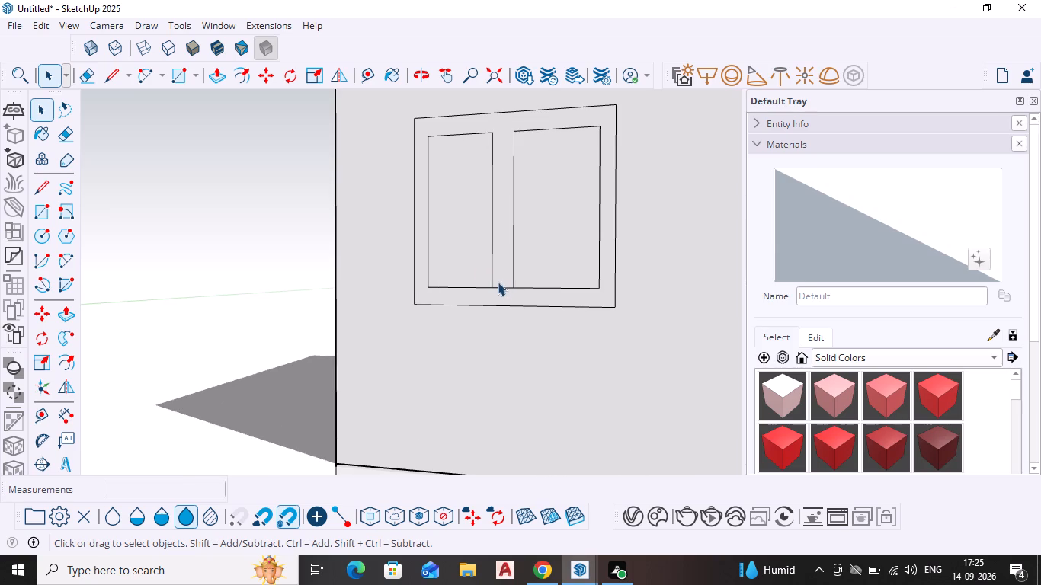
pyautogui.click(498, 285)
pyautogui.scroll(4, 498, 286)
pyautogui.press('Escape')
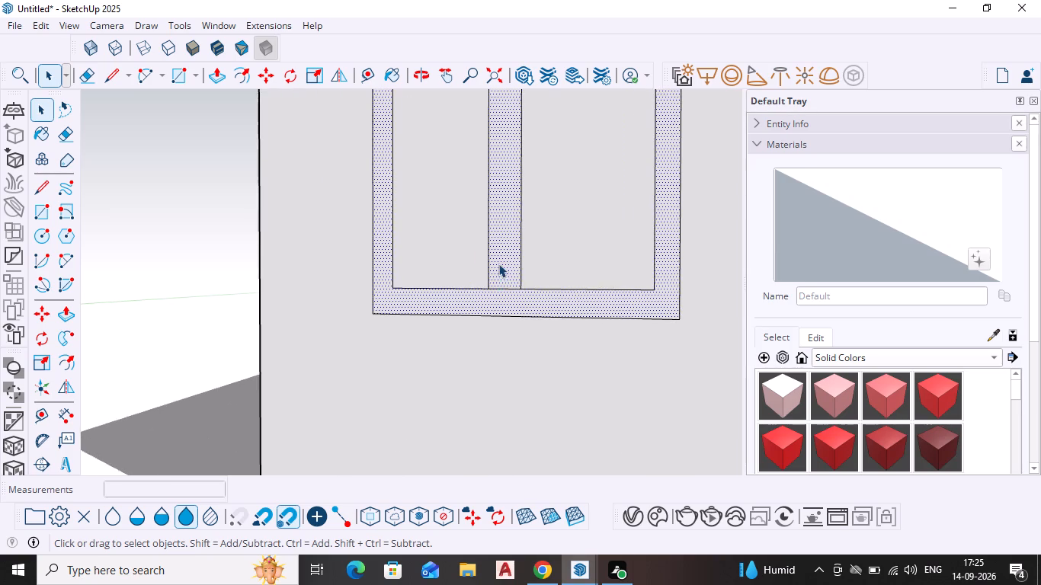
pyautogui.scroll(4, 498, 264)
pyautogui.press('space')
pyautogui.click(514, 299)
pyautogui.doubleClick(514, 299)
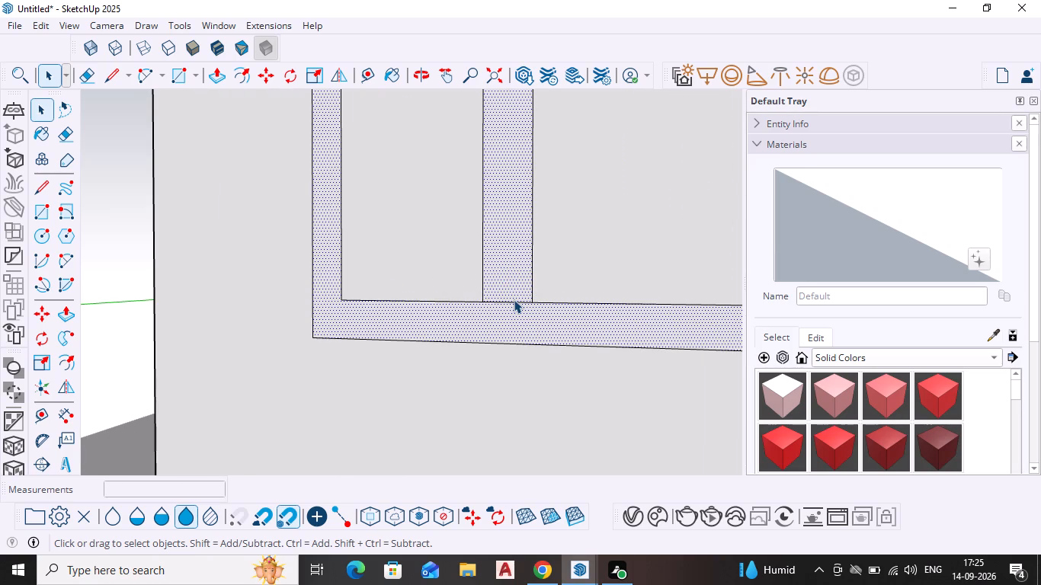
pyautogui.click(510, 303)
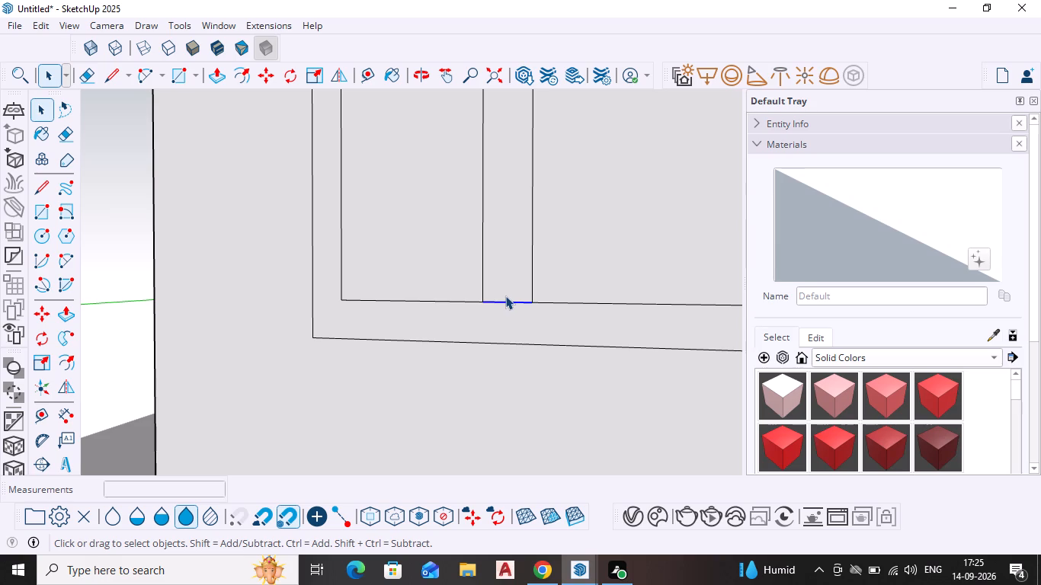
pyautogui.press('Delete')
# Draw three lines extending the left pane about 2 1/2" into the mullion, from its top inner corner down to its bottom inner corner.
pyautogui.scroll(-12, 514, 309)
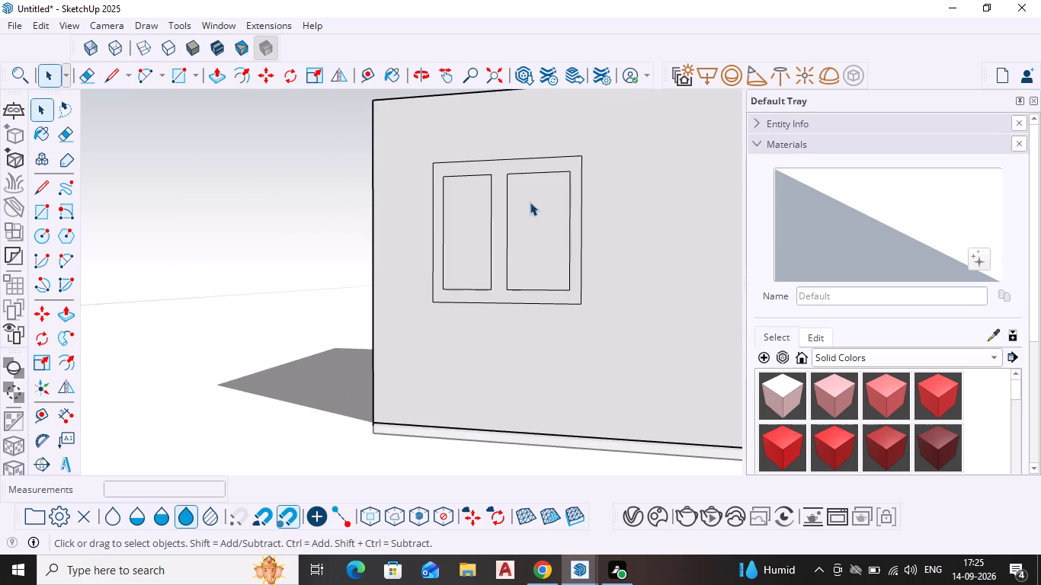
pyautogui.scroll(-3, 540, 181)
pyautogui.moveTo(541, 179); pyautogui.dragTo(578, 286, button='middle')
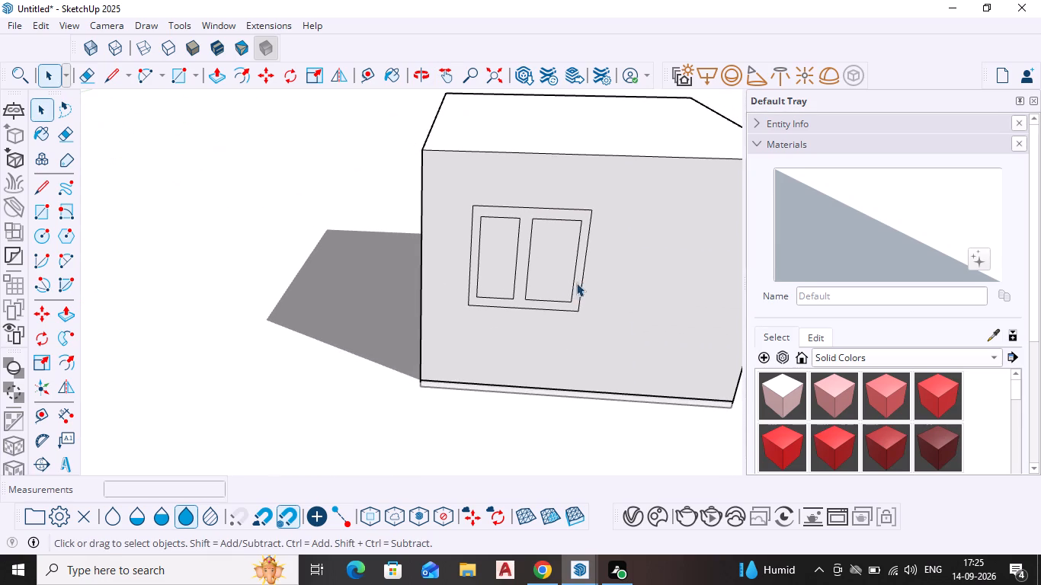
pyautogui.scroll(7, 533, 267)
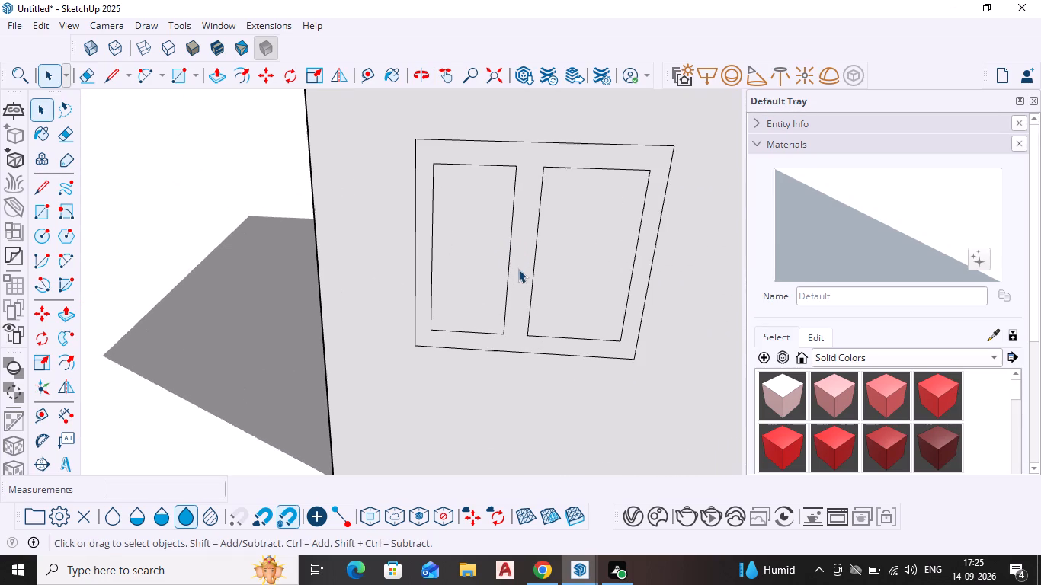
pyautogui.press('l')
pyautogui.press('Return')
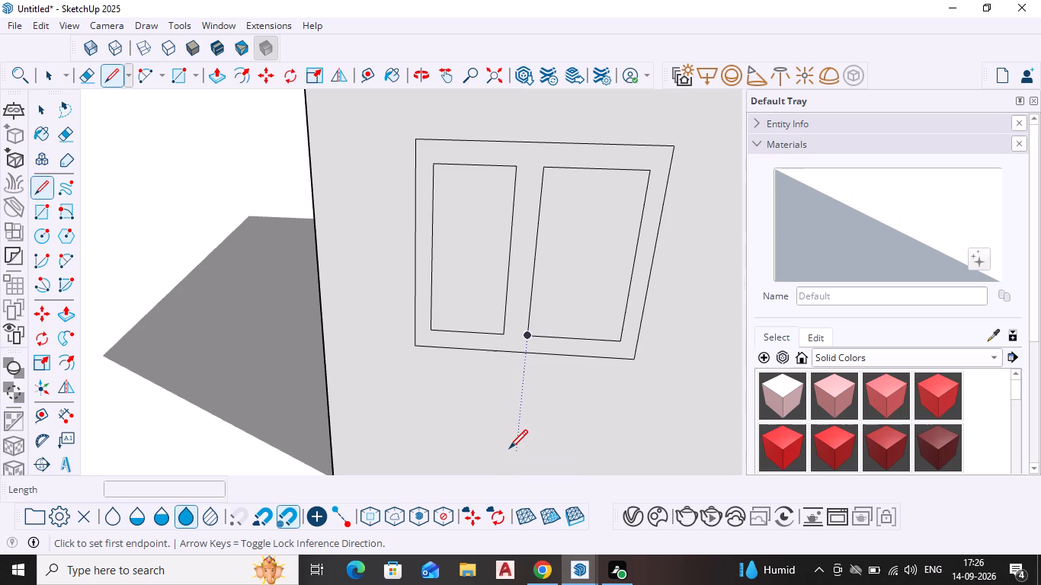
pyautogui.click(515, 170)
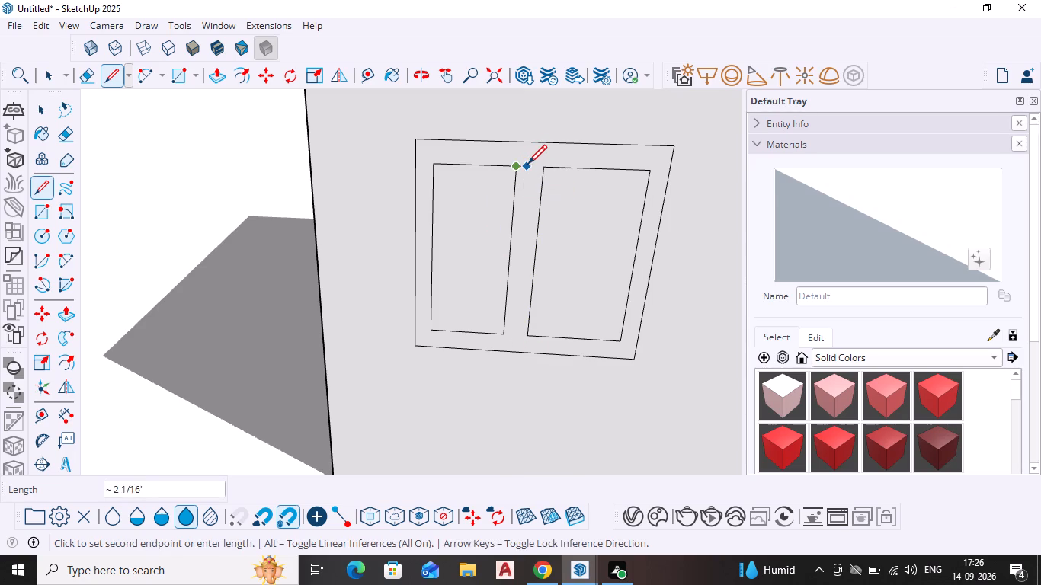
pyautogui.click(529, 165)
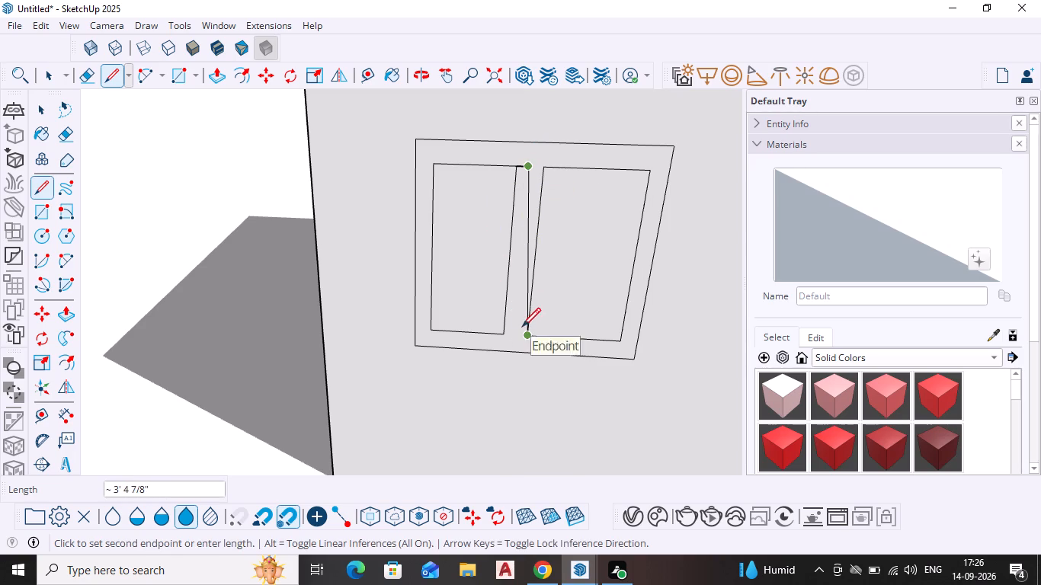
pyautogui.click(514, 332)
pyautogui.click(502, 332)
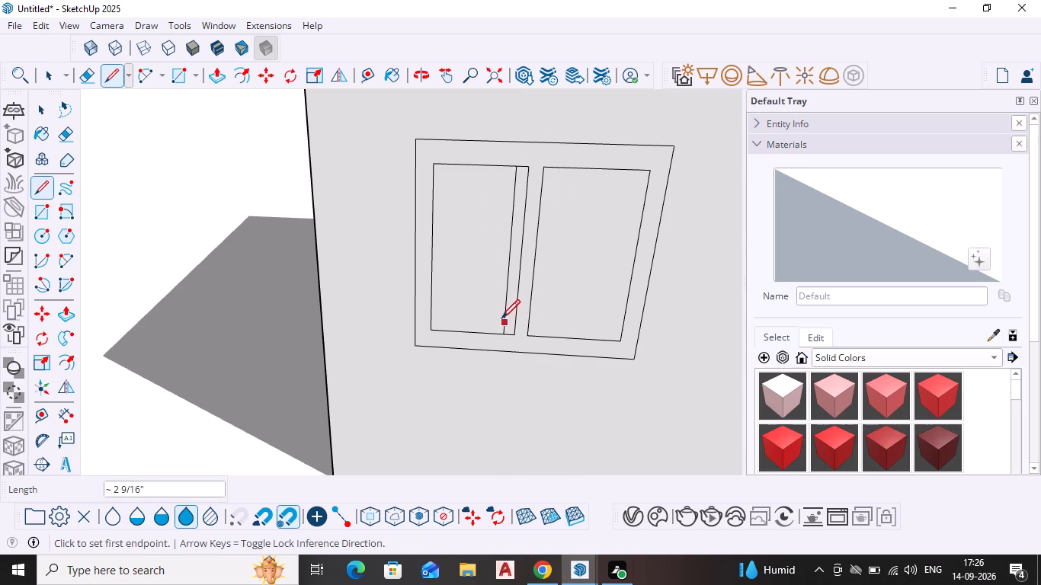
pyautogui.press('Escape')
# Delete the left pane's former inner edge so the pane is wider and the mullion narrower.
pyautogui.press('`')
pyautogui.press('space')
pyautogui.click(506, 279)
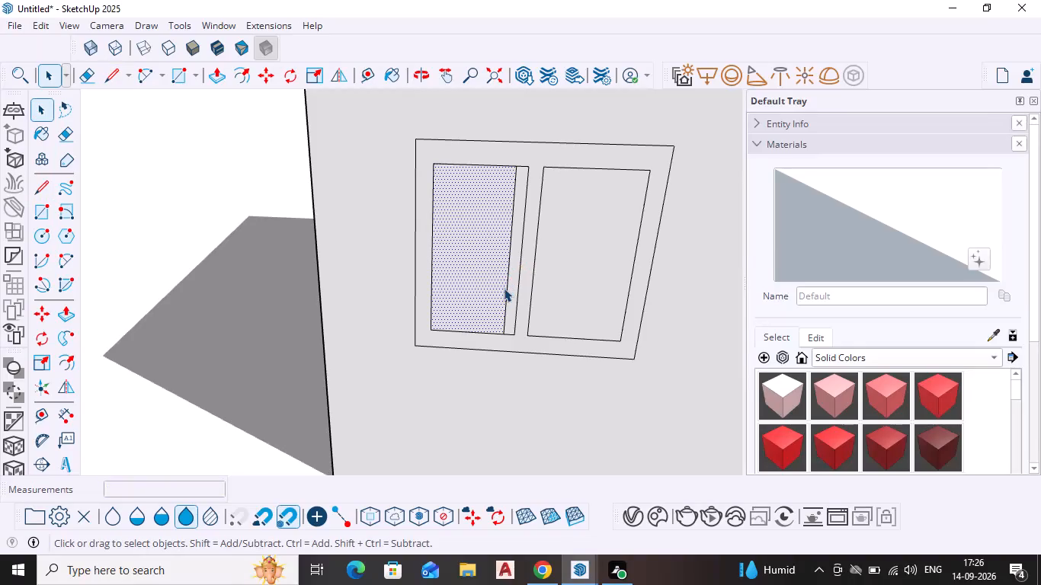
pyautogui.click(504, 288)
pyautogui.scroll(4, 507, 291)
pyautogui.click(506, 289)
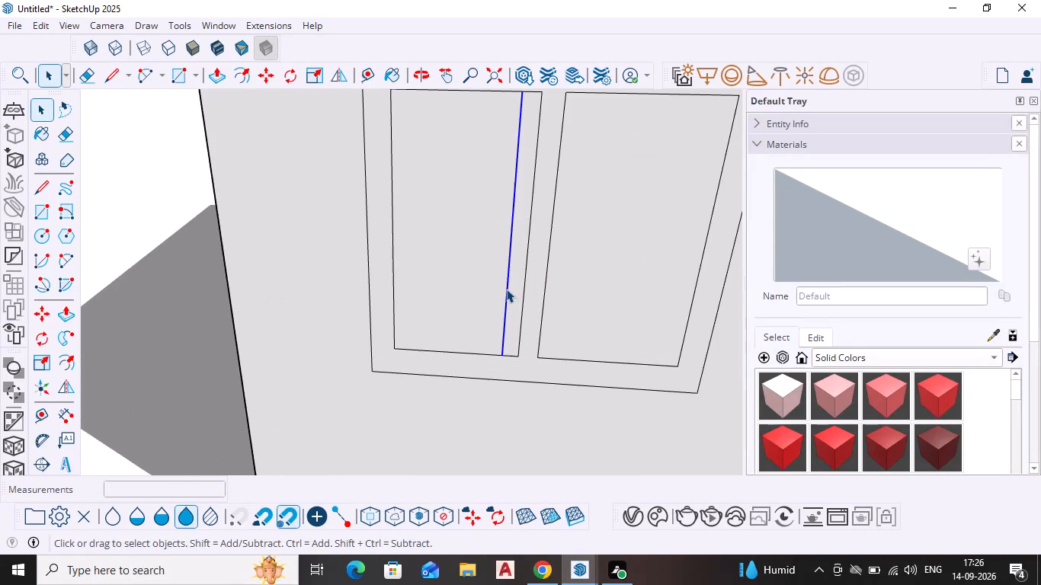
pyautogui.press('Delete')
# Examine the divided window's proportions and its placement on the front wall from several angles.
pyautogui.scroll(-4, 508, 294)
pyautogui.scroll(-4, 604, 321)
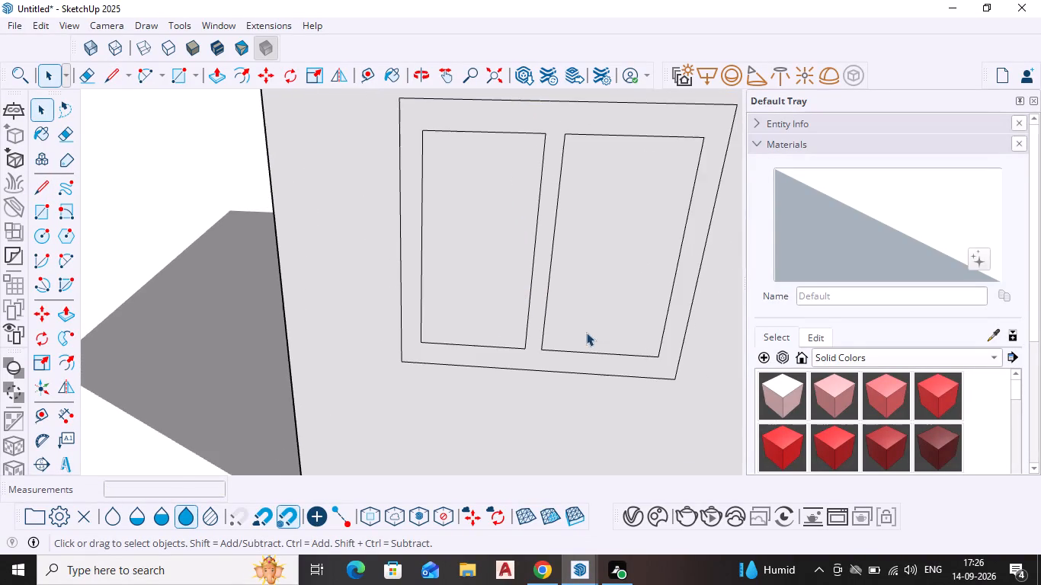
pyautogui.scroll(-3, 610, 308)
pyautogui.scroll(-5, 628, 400)
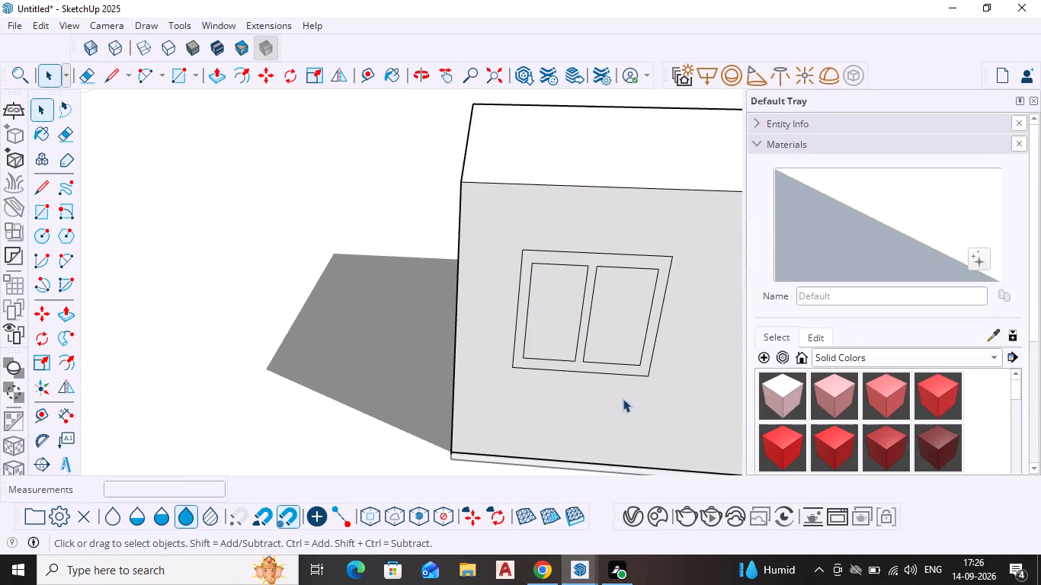
pyautogui.keyDown('shift'); pyautogui.moveTo(597, 362); pyautogui.dragTo(367, 361, button='middle'); pyautogui.keyUp('shift')
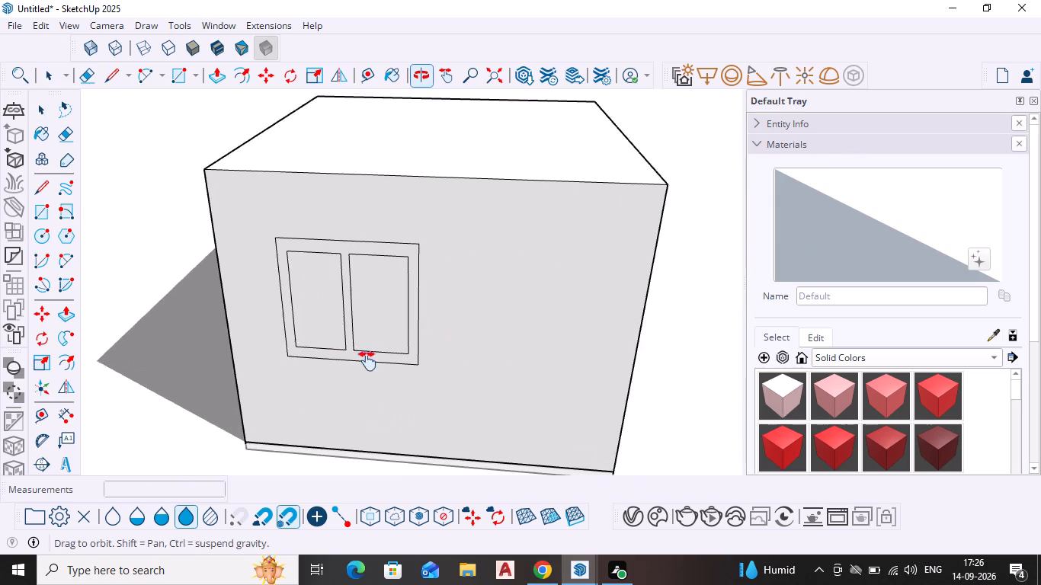
pyautogui.keyDown('shift'); pyautogui.moveTo(367, 361); pyautogui.dragTo(368, 373, button='middle'); pyautogui.keyUp('shift')
pyautogui.moveTo(525, 419); pyautogui.dragTo(505, 376, button='middle')
pyautogui.scroll(-1, 524, 420)
pyautogui.moveTo(441, 401); pyautogui.dragTo(455, 354, button='middle')
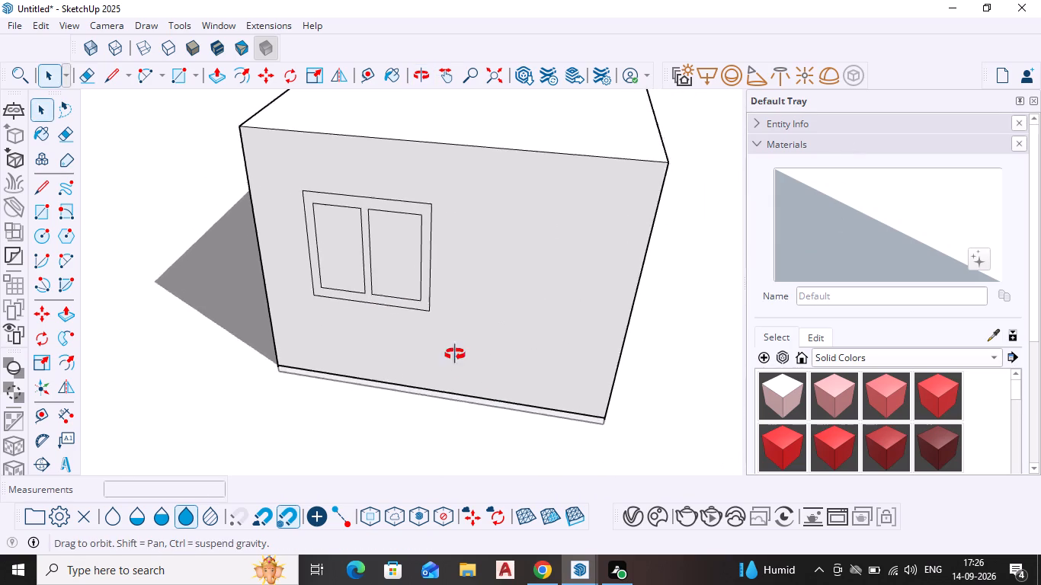
pyautogui.moveTo(455, 354); pyautogui.dragTo(517, 299, button='middle')
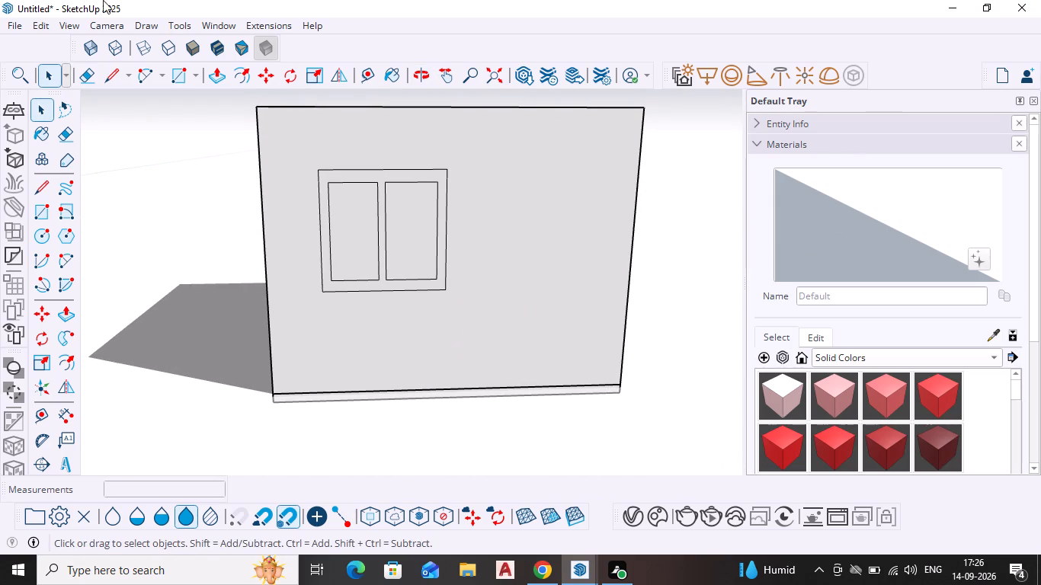
pyautogui.moveTo(397, 373); pyautogui.dragTo(367, 290, button='middle')
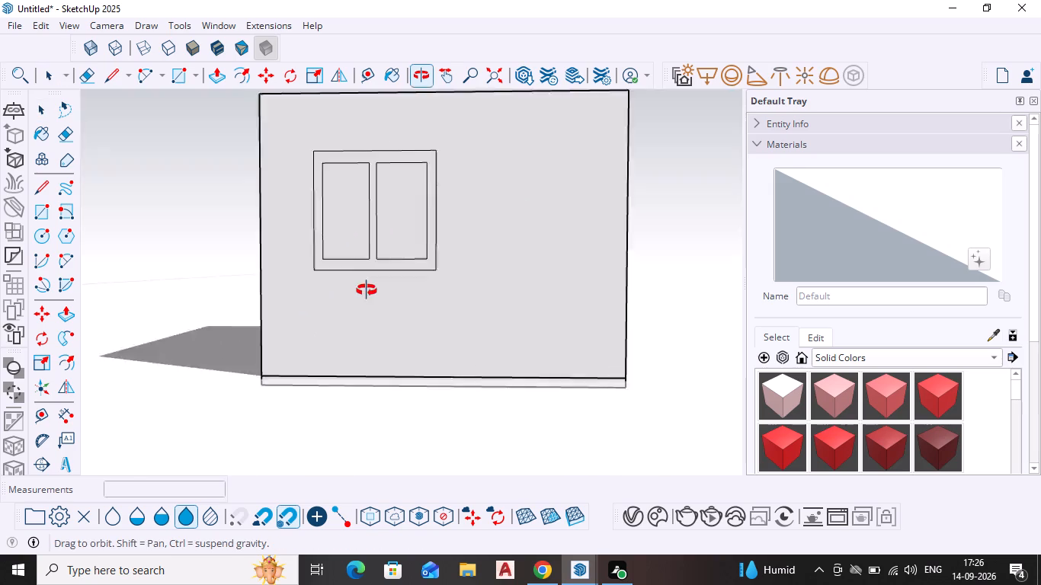
pyautogui.moveTo(367, 290); pyautogui.dragTo(365, 282, button='middle')
pyautogui.keyDown('shift'); pyautogui.moveTo(405, 235); pyautogui.dragTo(422, 340, button='middle'); pyautogui.keyUp('shift')
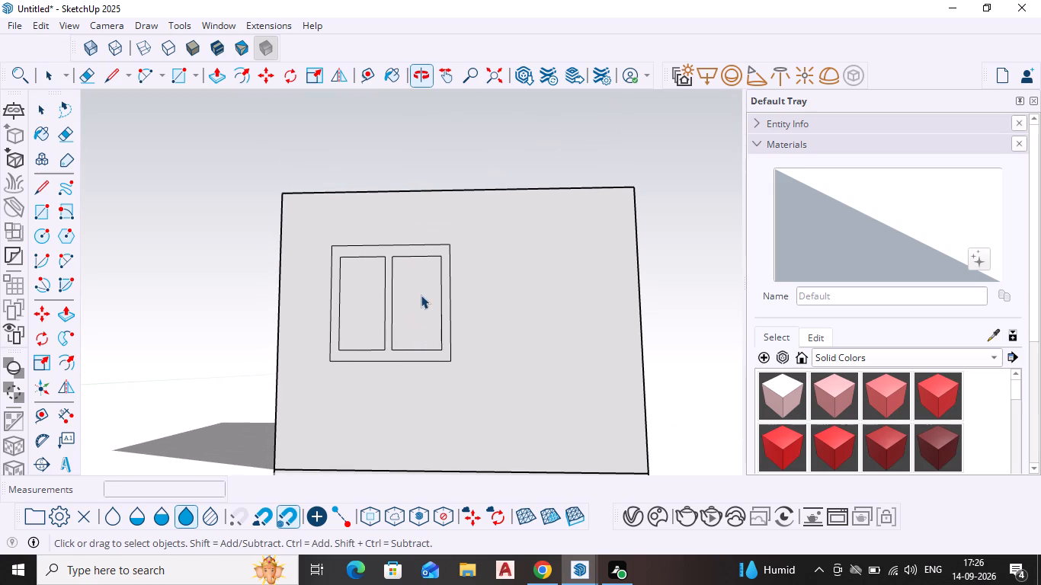
pyautogui.keyDown('shift'); pyautogui.moveTo(409, 376); pyautogui.dragTo(402, 322, button='middle'); pyautogui.keyUp('shift')
pyautogui.moveTo(397, 289); pyautogui.dragTo(400, 310, button='middle')
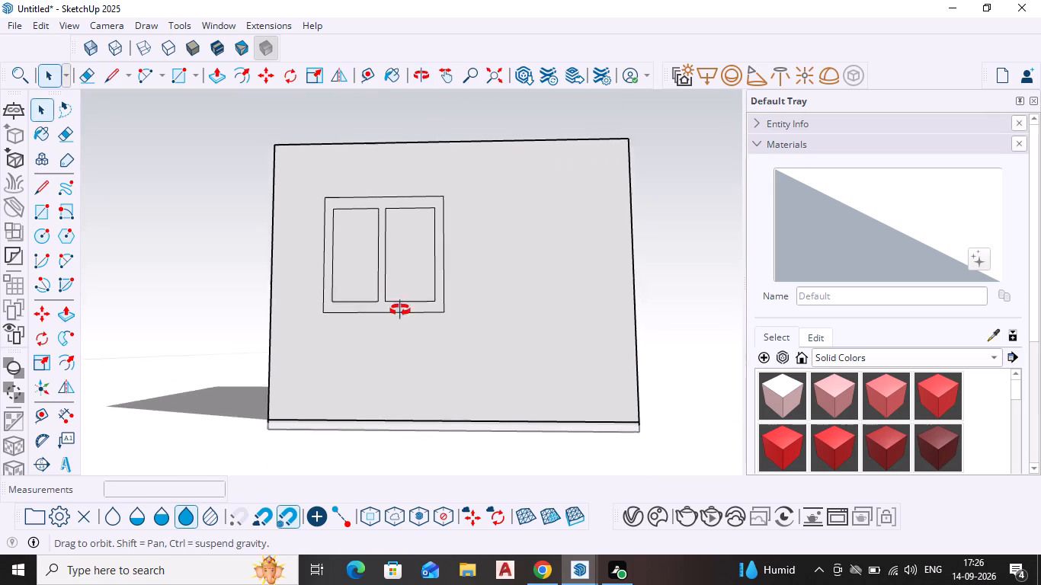
pyautogui.moveTo(400, 310); pyautogui.dragTo(416, 344, button='middle')
pyautogui.scroll(1, 415, 331)
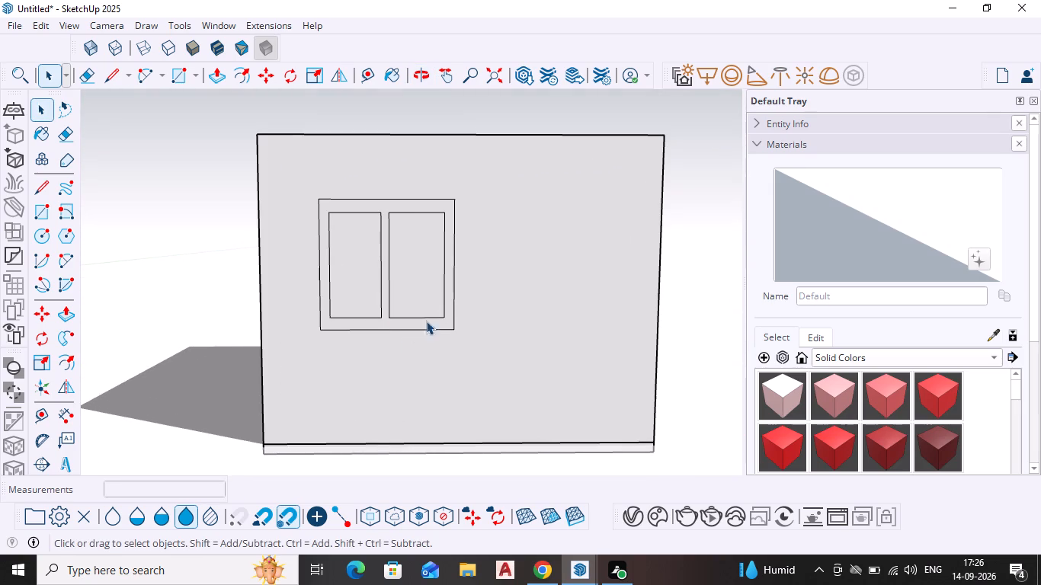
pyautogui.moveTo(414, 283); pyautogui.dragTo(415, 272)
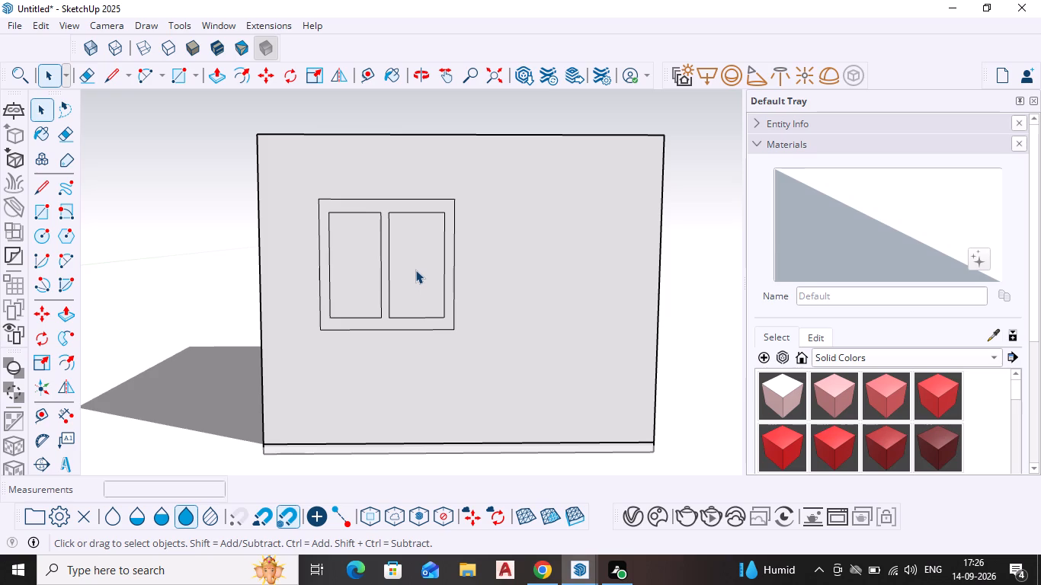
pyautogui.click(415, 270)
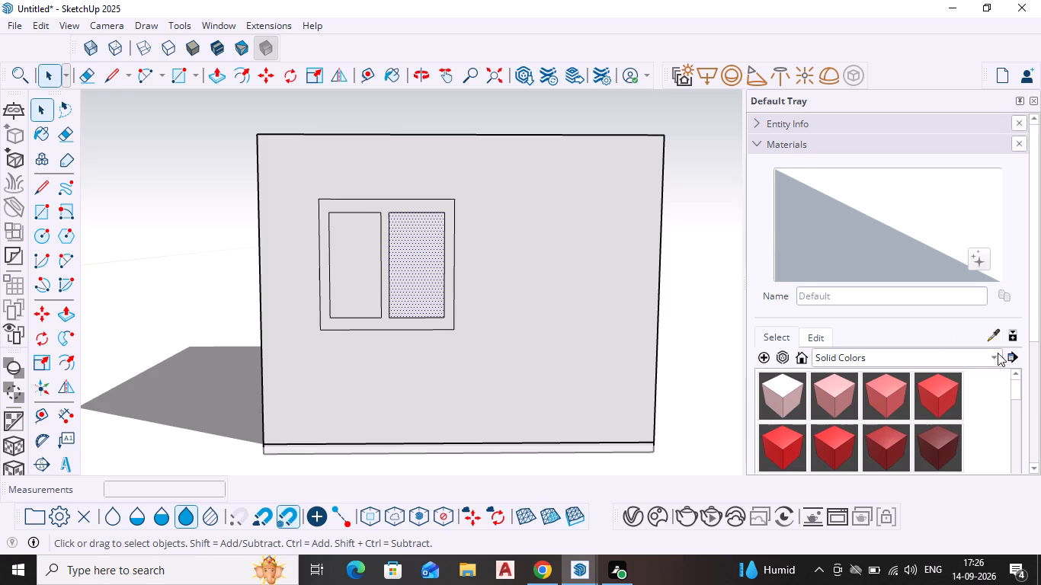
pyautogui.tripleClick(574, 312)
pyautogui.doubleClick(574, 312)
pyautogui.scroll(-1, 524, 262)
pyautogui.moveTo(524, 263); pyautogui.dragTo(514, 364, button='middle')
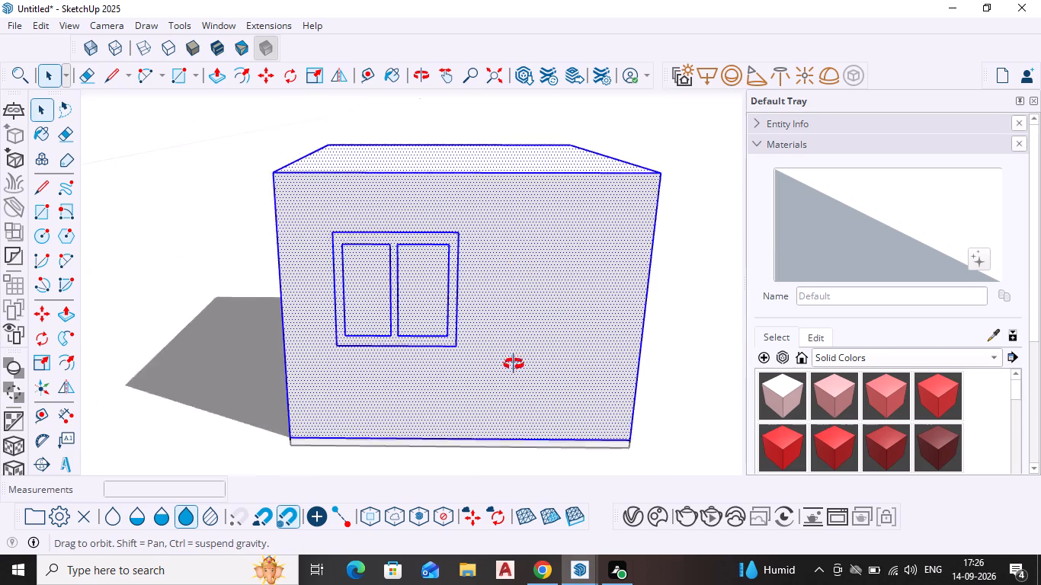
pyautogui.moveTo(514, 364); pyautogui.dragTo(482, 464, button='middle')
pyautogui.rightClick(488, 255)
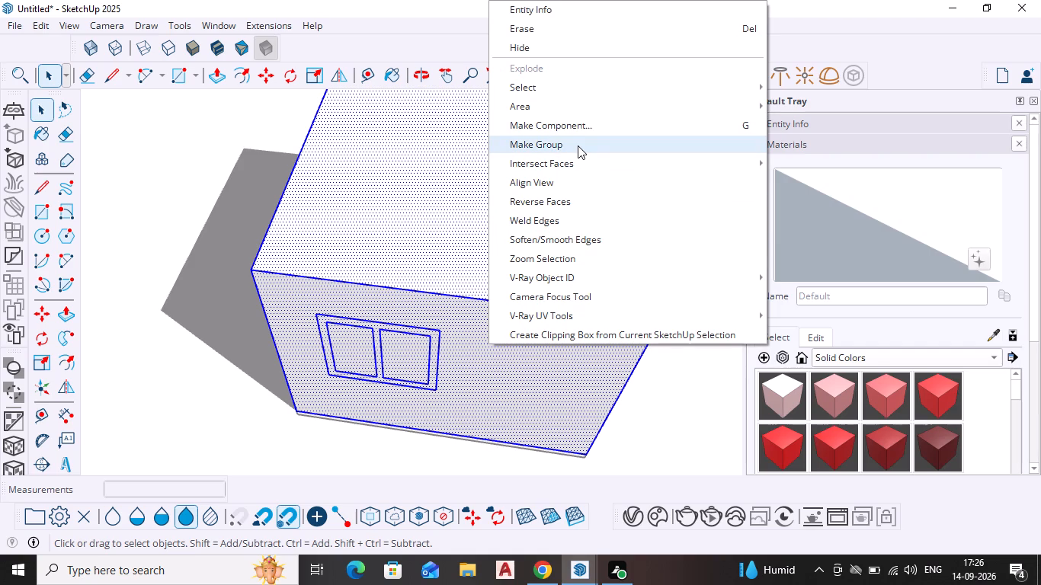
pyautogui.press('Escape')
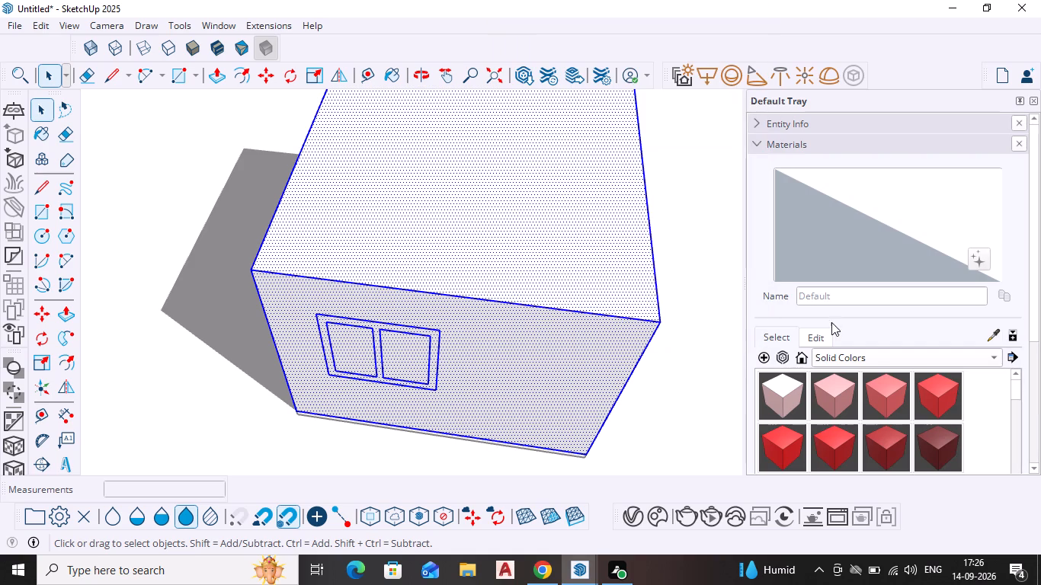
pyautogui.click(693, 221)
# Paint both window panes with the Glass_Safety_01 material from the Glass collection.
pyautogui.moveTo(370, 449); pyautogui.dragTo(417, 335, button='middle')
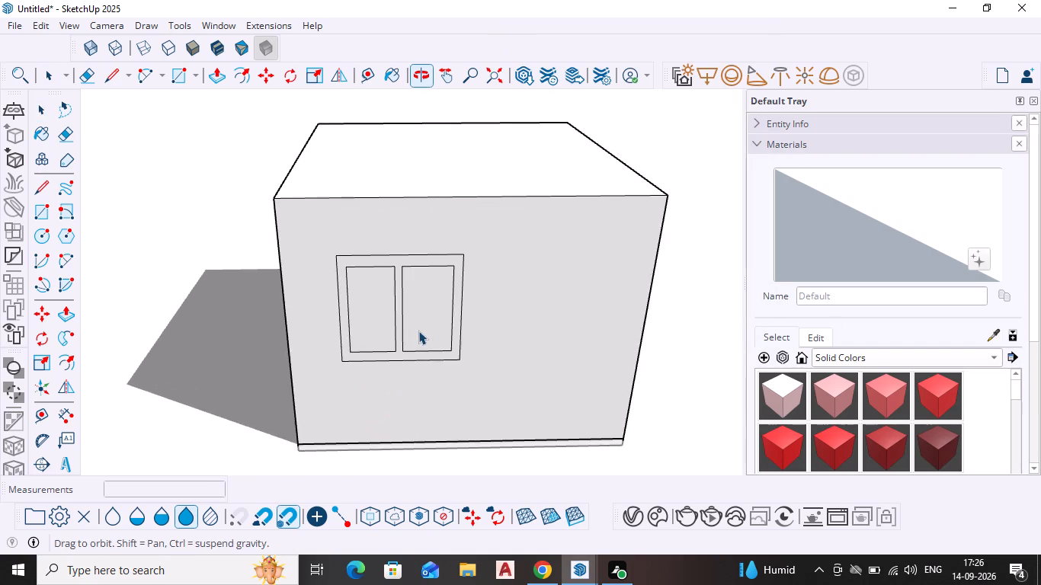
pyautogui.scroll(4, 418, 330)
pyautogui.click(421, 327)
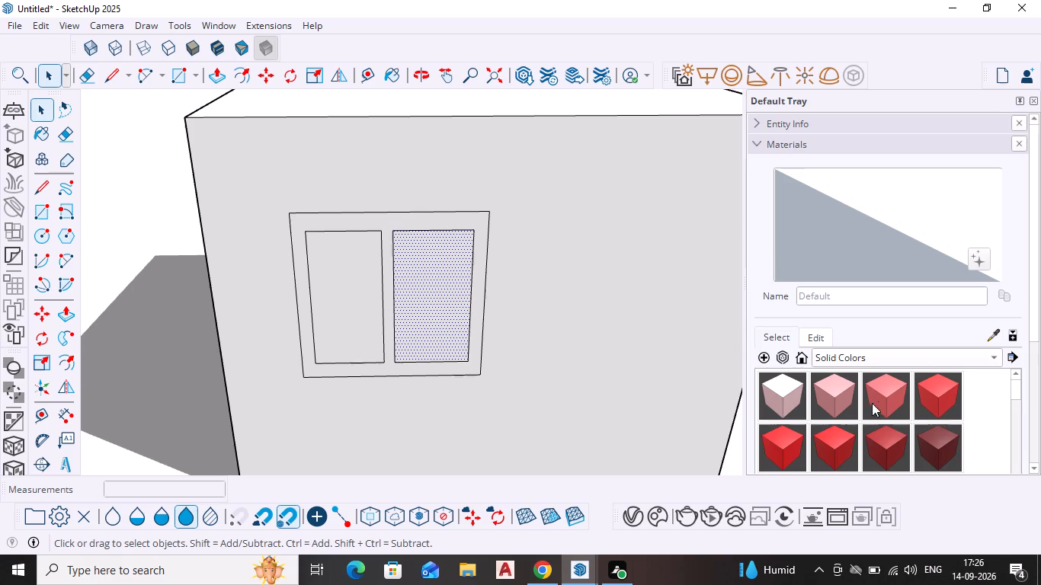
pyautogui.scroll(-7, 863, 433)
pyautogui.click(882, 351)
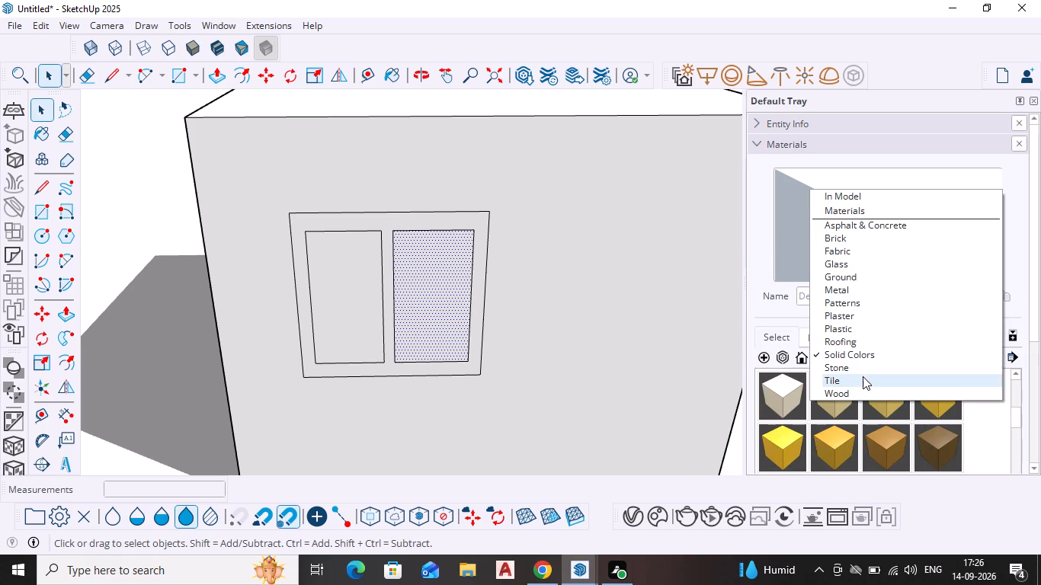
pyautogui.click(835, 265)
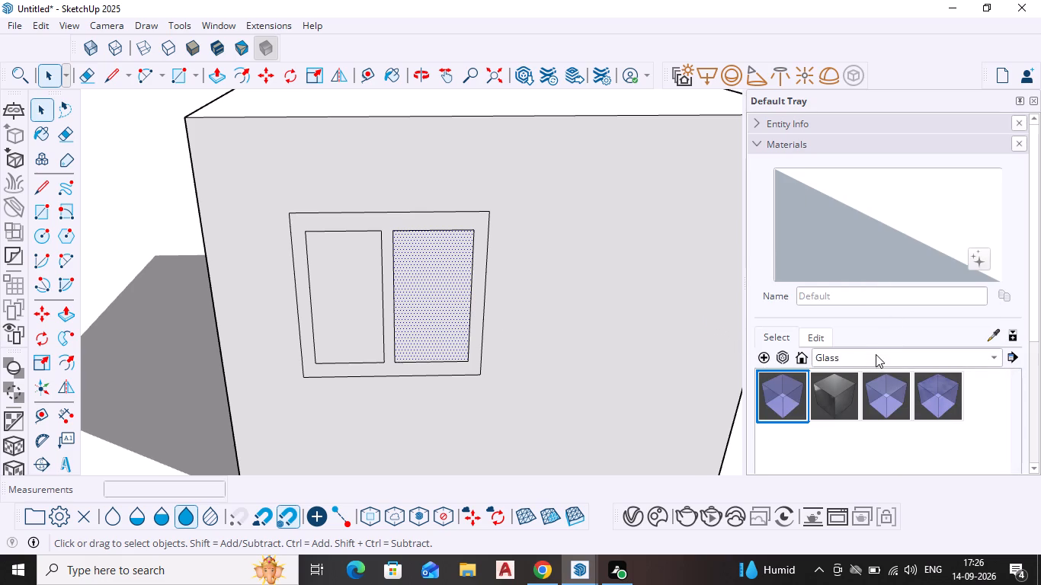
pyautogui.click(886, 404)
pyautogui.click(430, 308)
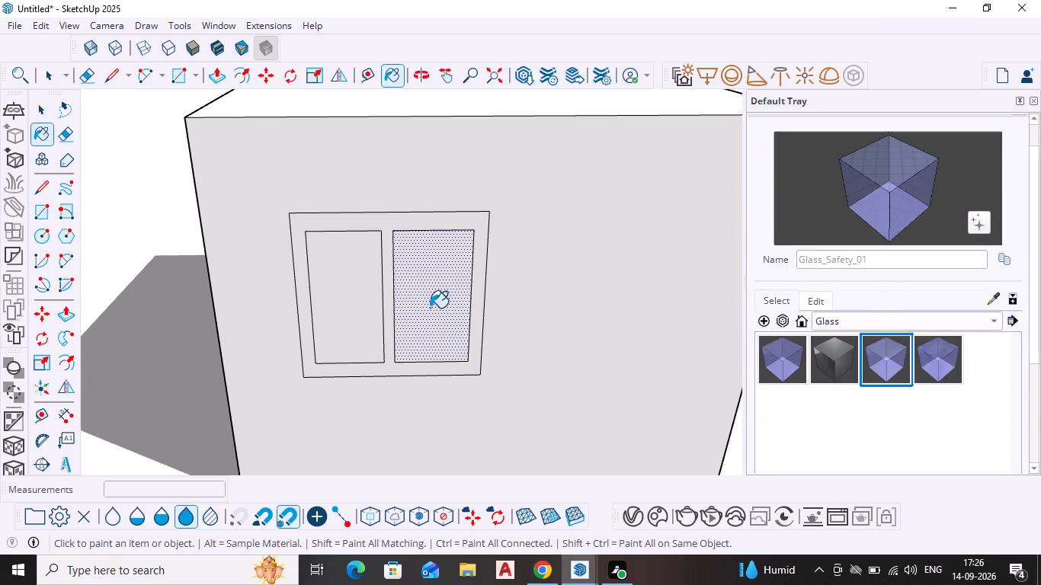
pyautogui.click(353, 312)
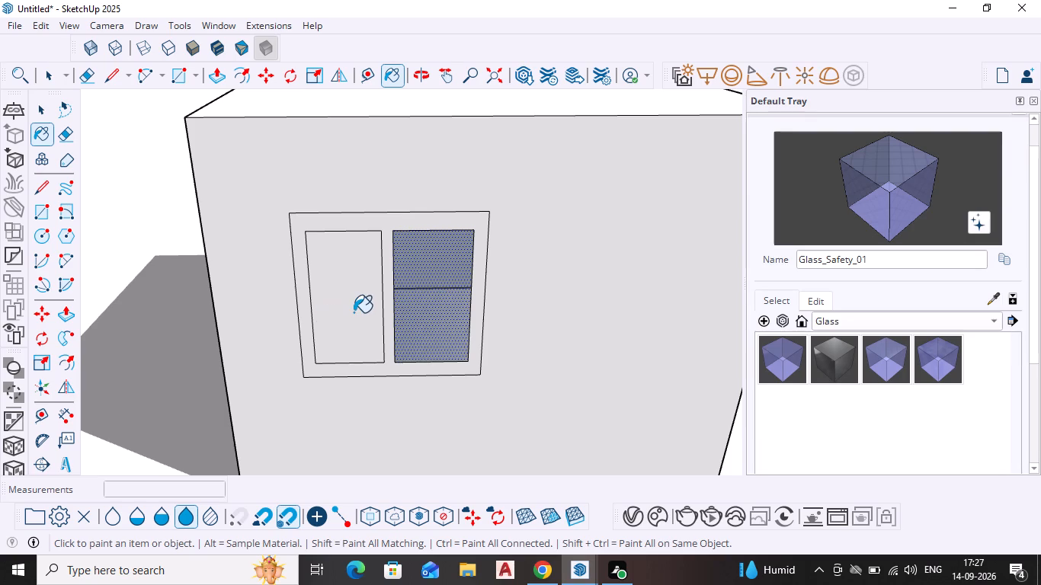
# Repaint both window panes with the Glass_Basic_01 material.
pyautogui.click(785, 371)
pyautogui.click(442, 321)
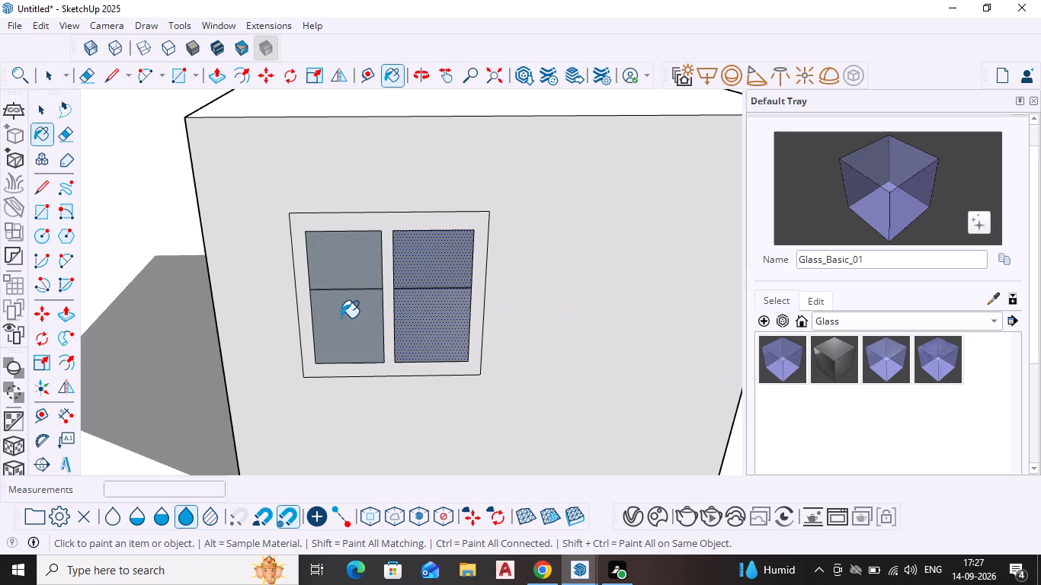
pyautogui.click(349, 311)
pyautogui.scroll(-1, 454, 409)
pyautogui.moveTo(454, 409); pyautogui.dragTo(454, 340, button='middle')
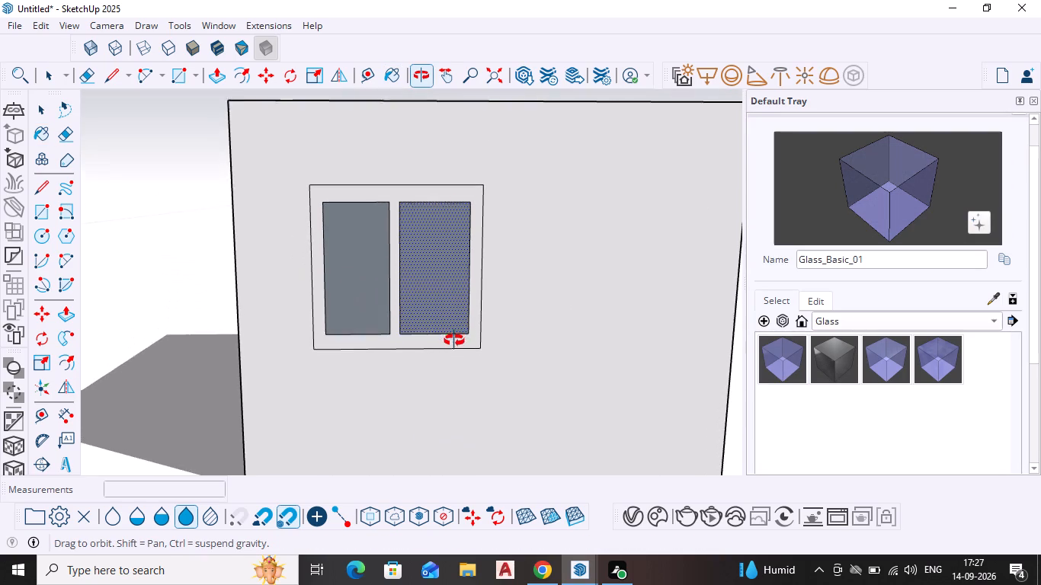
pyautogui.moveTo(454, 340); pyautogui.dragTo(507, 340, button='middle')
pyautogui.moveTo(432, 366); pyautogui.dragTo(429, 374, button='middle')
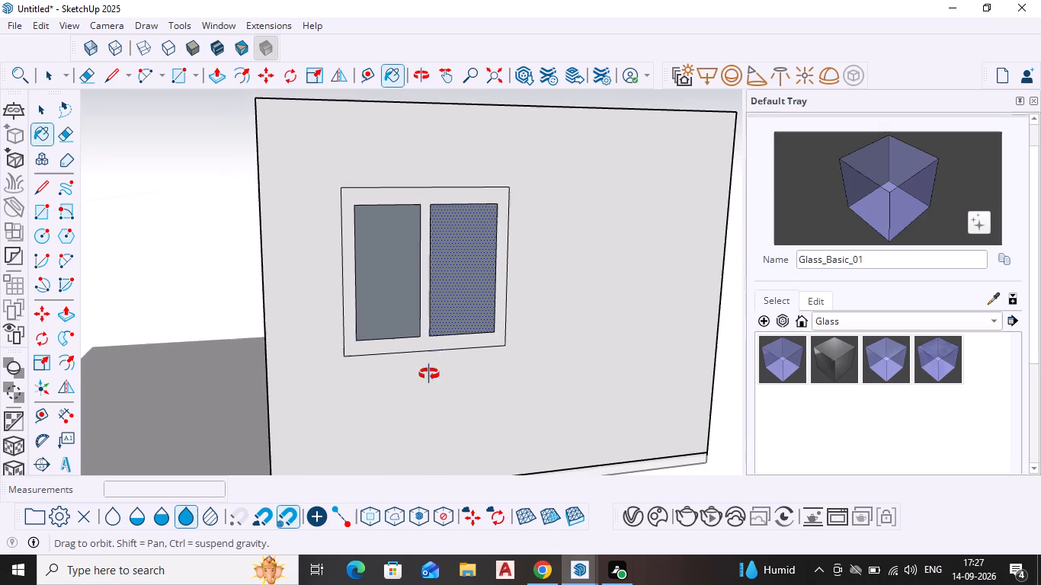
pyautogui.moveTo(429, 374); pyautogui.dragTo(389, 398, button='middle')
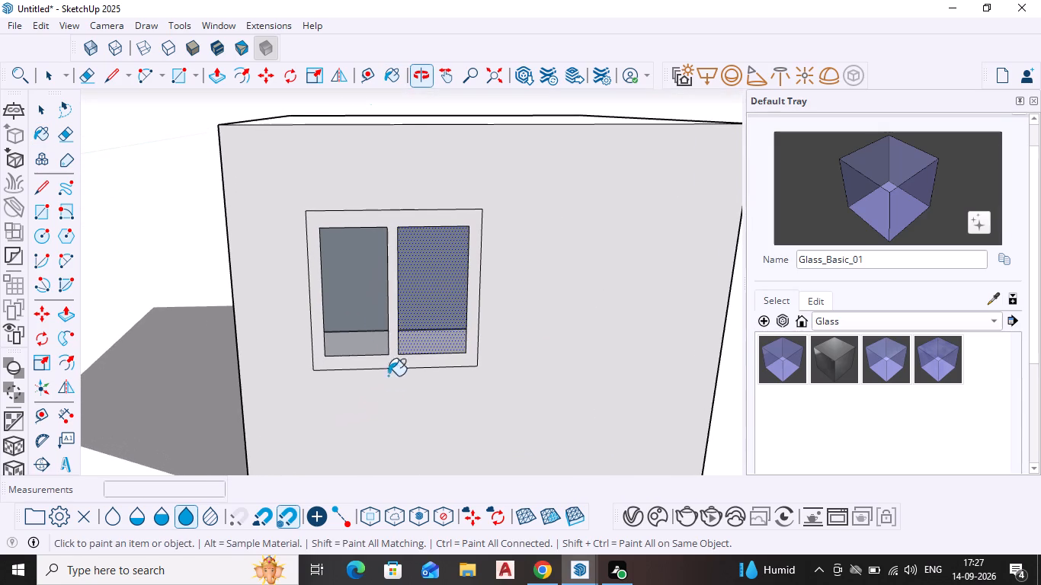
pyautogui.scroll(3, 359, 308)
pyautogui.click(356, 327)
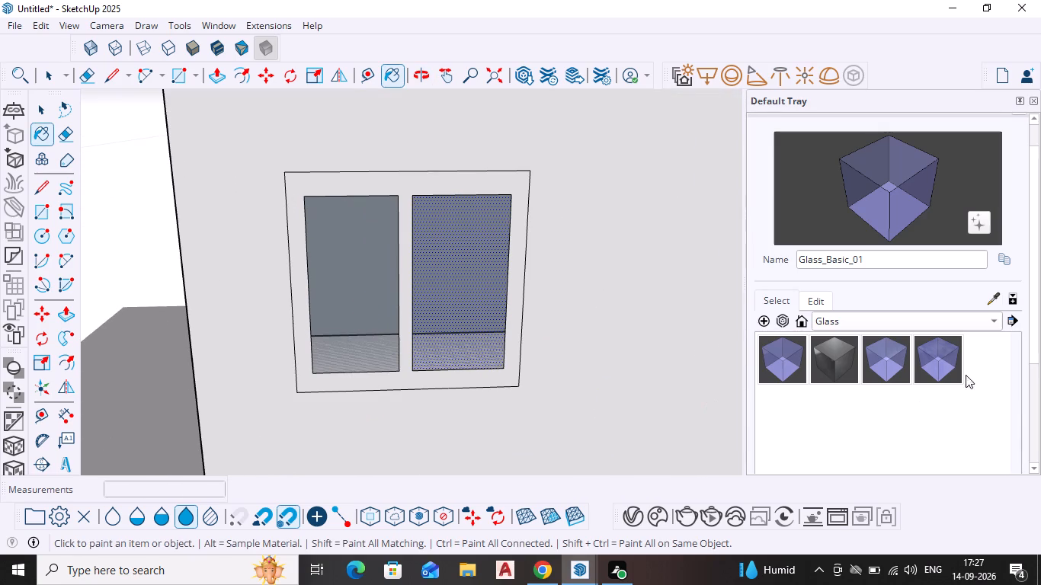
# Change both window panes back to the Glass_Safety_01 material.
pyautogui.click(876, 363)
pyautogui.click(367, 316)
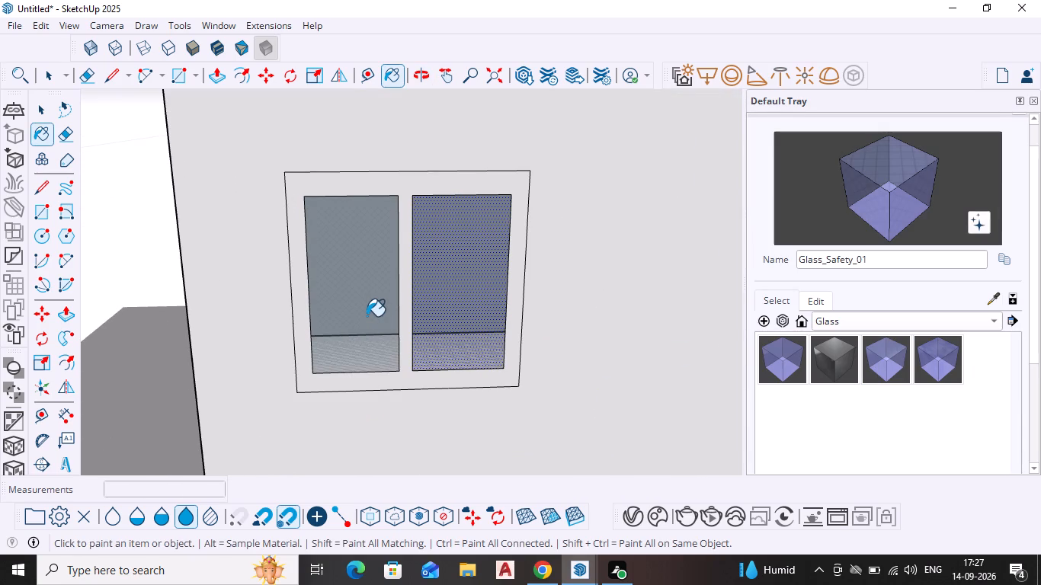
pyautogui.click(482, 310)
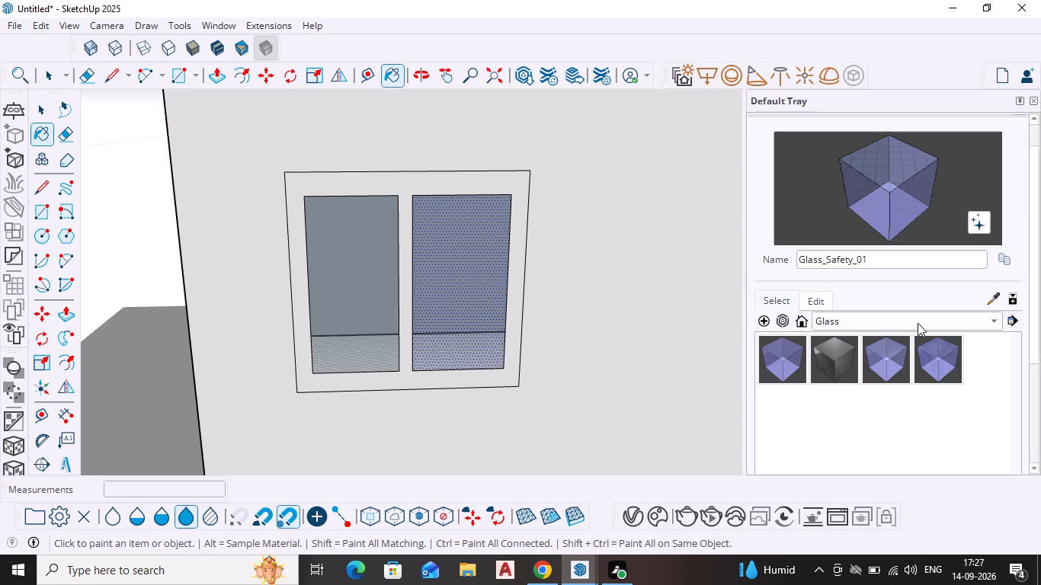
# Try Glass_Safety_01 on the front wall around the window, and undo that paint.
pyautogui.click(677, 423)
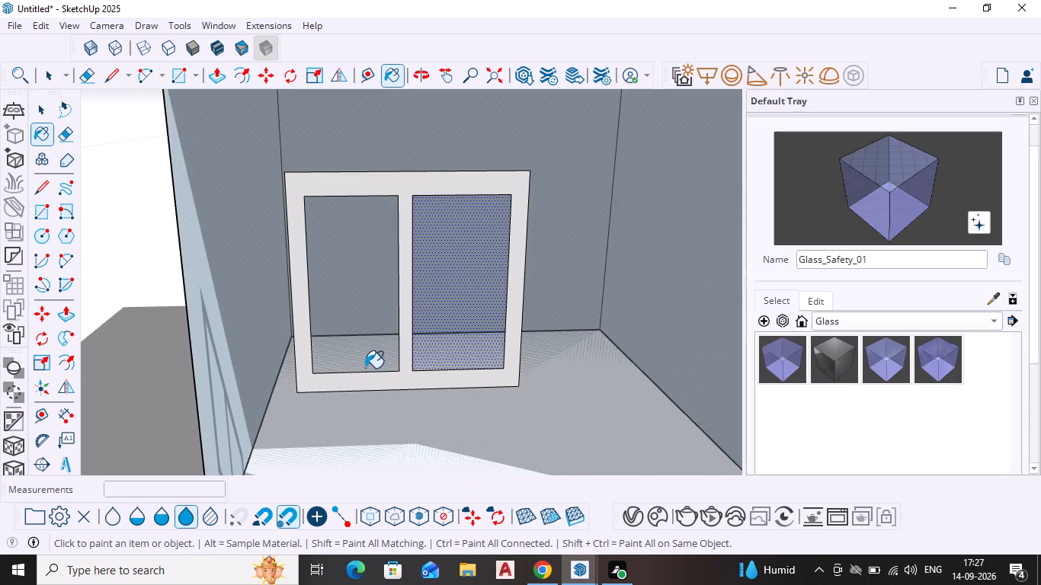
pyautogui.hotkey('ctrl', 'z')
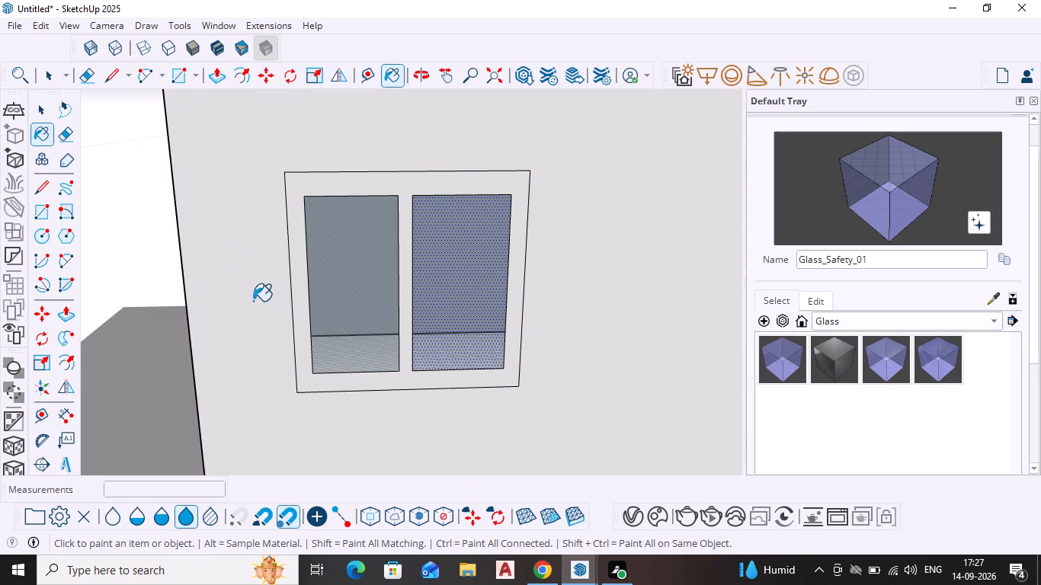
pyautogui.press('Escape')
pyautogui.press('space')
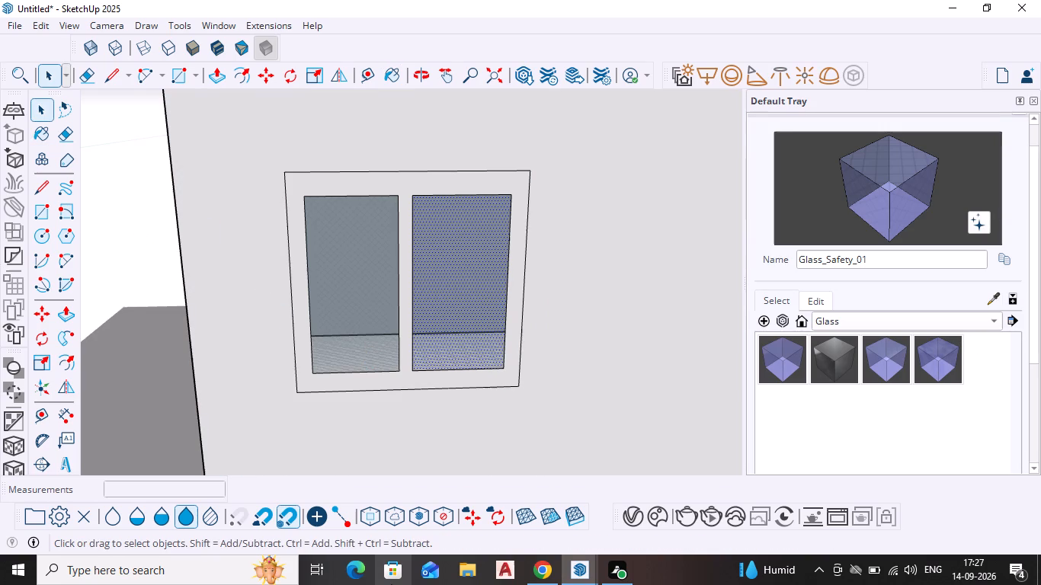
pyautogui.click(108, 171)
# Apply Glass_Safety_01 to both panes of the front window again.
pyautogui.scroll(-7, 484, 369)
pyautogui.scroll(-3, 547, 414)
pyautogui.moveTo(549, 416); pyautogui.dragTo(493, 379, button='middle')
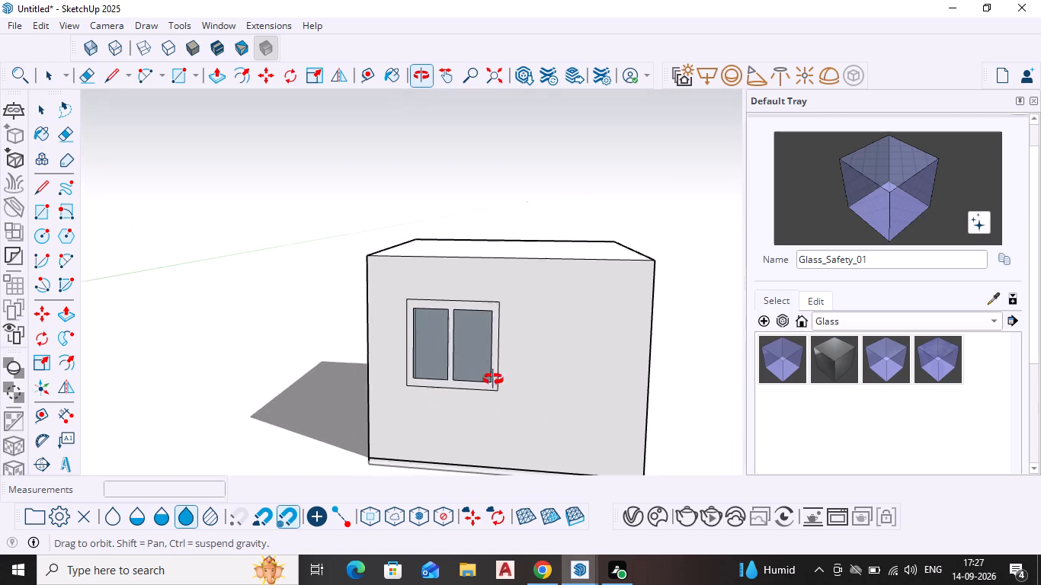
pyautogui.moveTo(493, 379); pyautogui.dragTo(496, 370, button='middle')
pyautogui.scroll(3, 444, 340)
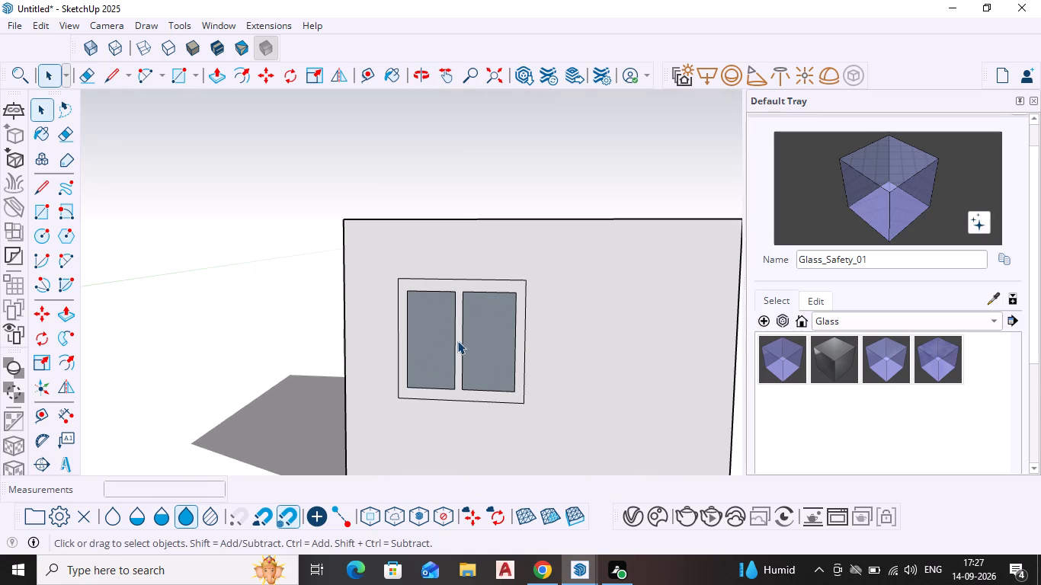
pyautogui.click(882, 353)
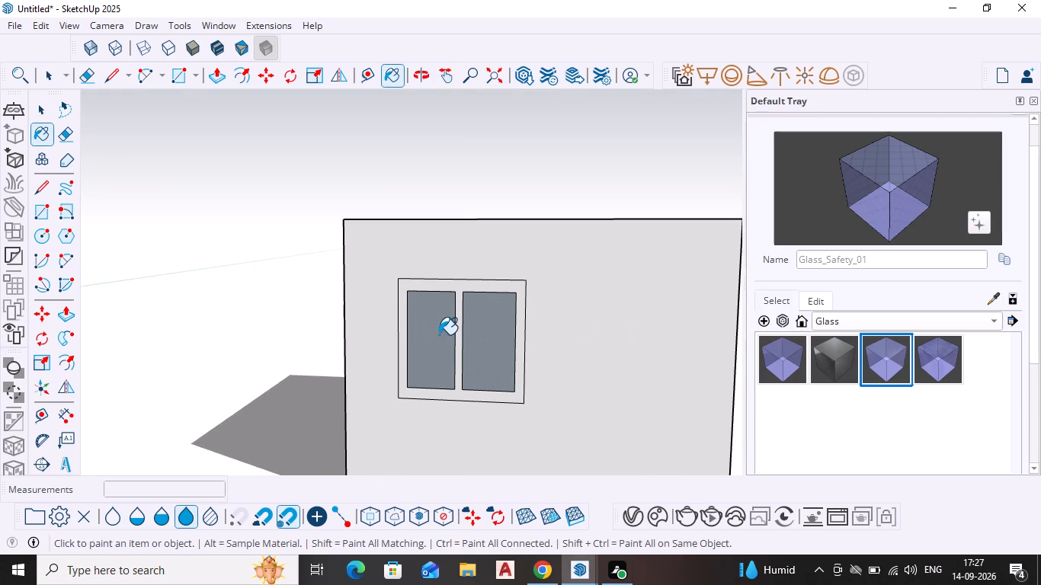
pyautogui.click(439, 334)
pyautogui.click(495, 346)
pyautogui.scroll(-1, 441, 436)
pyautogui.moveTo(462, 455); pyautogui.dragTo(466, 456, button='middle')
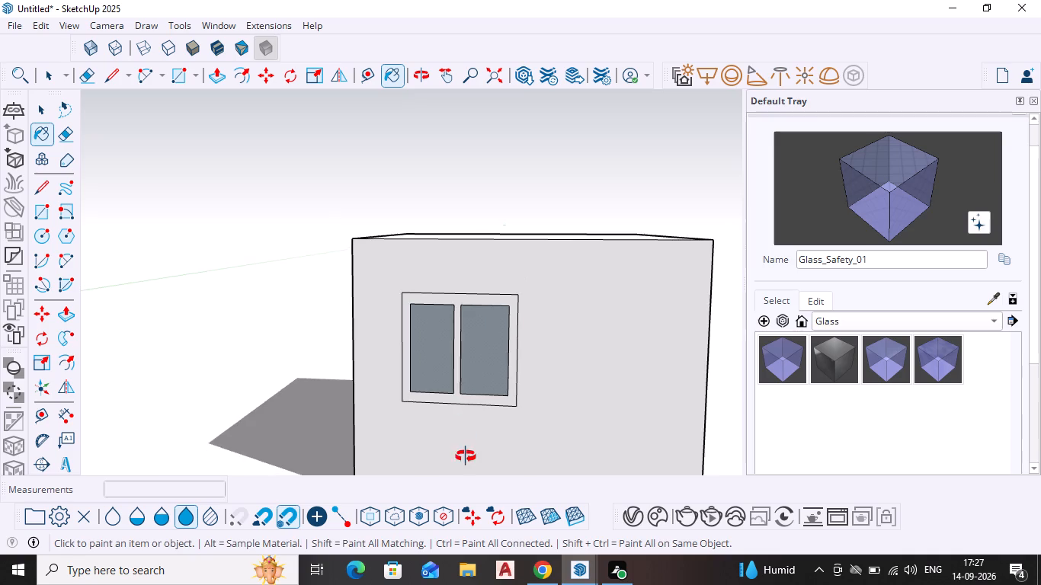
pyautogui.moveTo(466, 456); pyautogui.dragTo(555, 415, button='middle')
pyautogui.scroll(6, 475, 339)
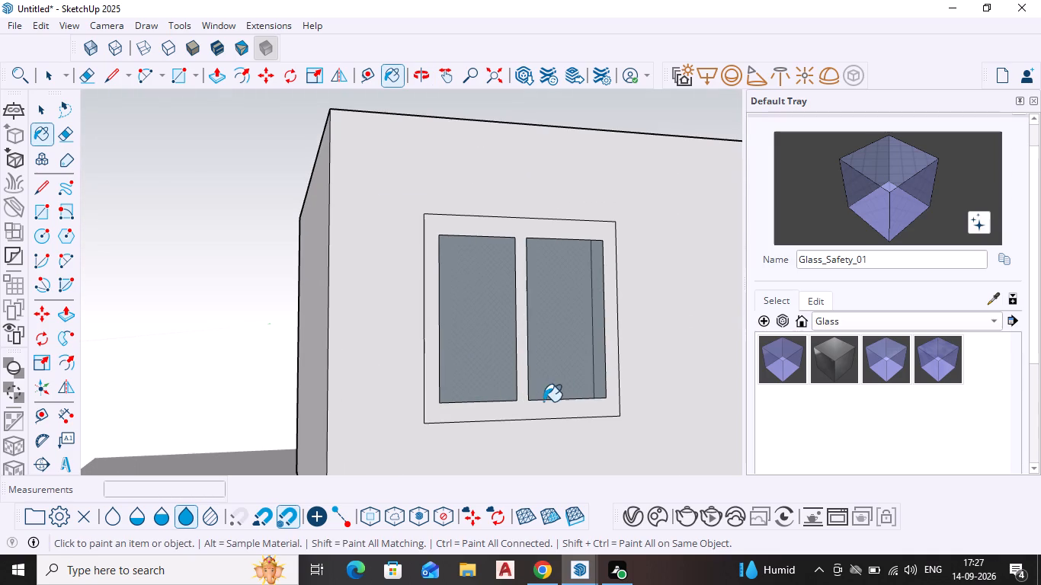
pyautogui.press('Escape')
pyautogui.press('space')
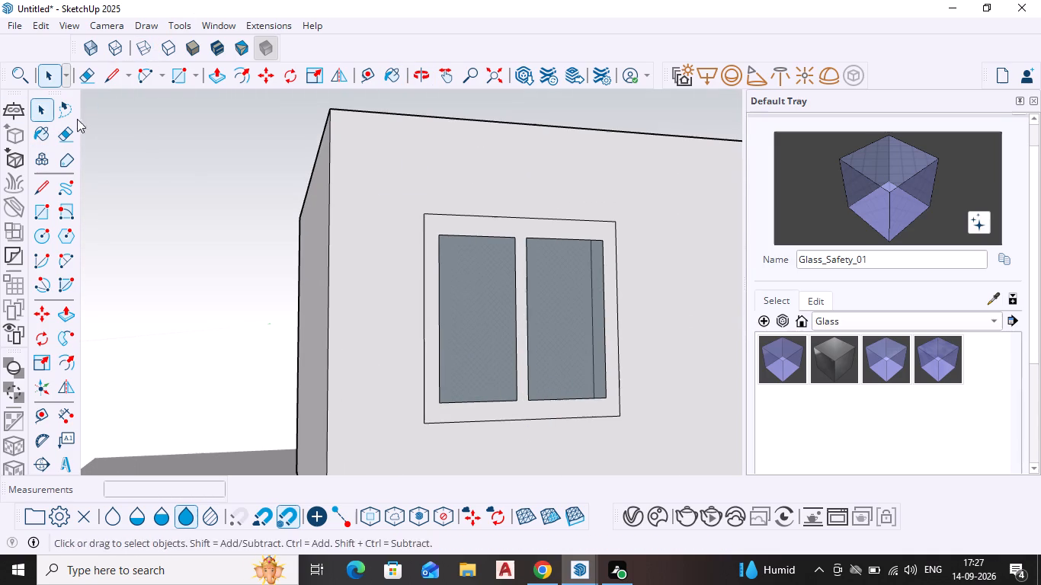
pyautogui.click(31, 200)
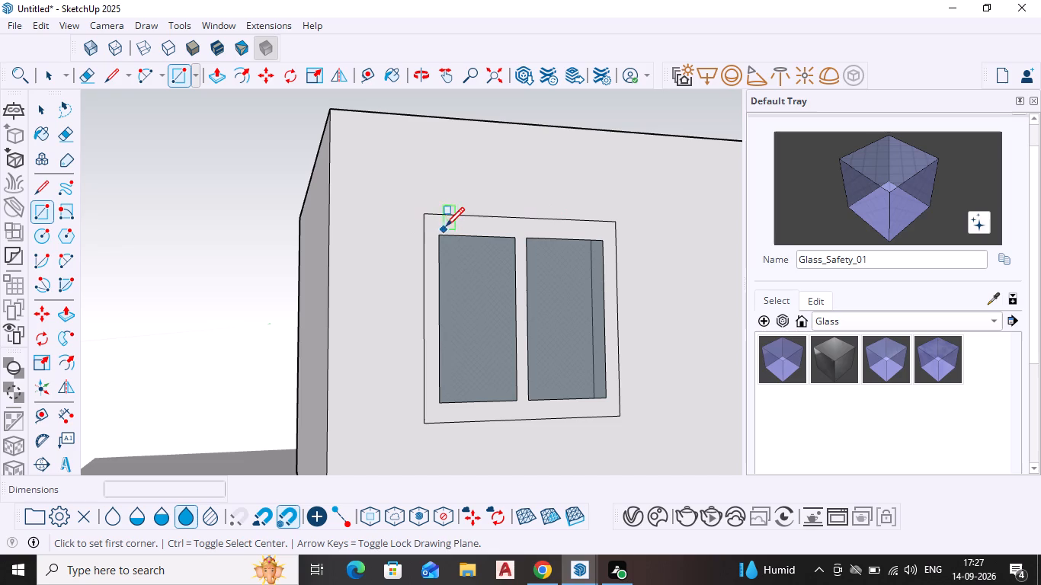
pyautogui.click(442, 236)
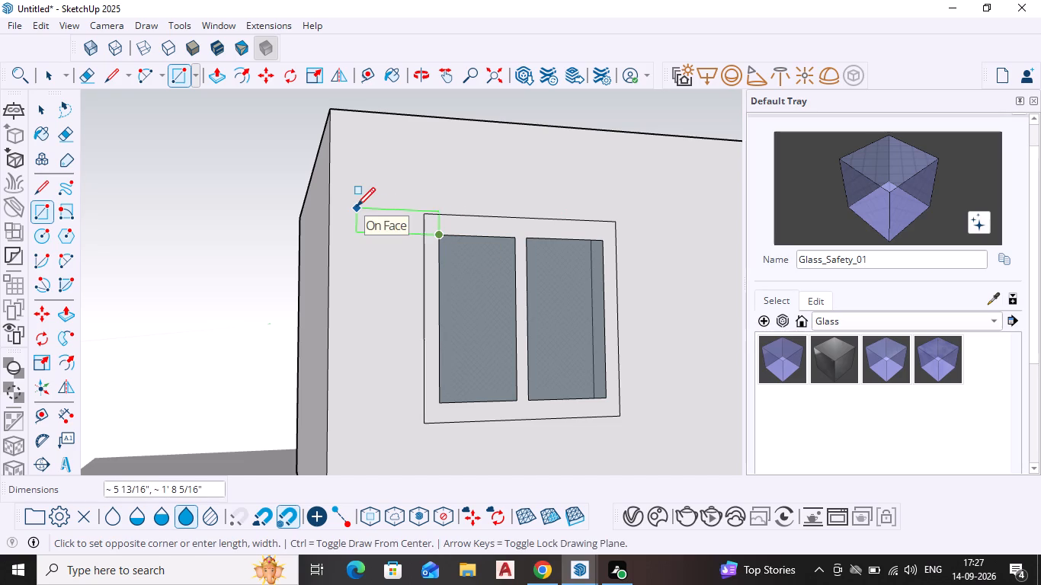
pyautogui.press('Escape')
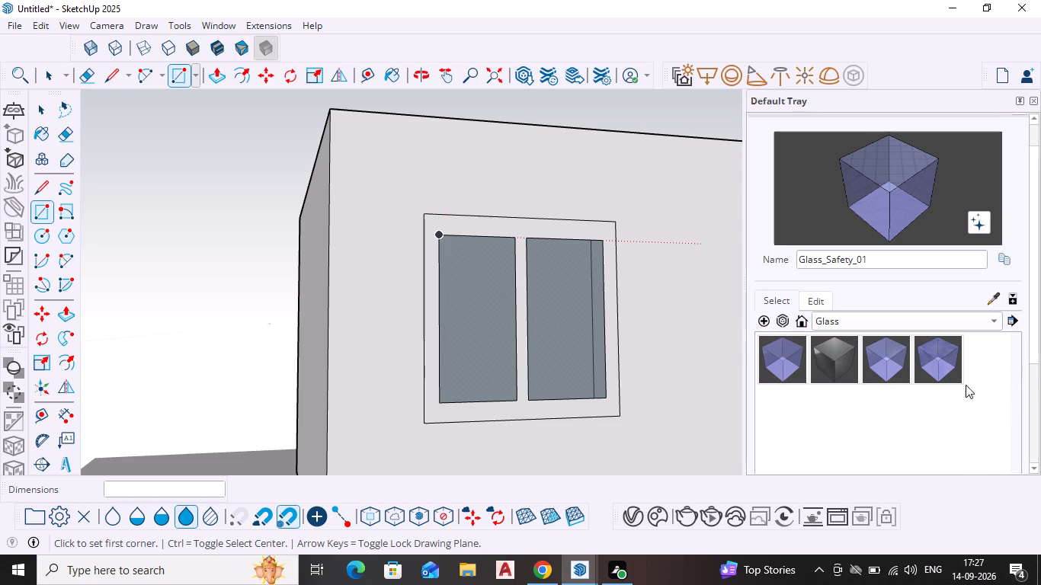
# Paint both window panes with the Glass_Sky Reflection_01 material.
pyautogui.click(947, 363)
pyautogui.click(496, 352)
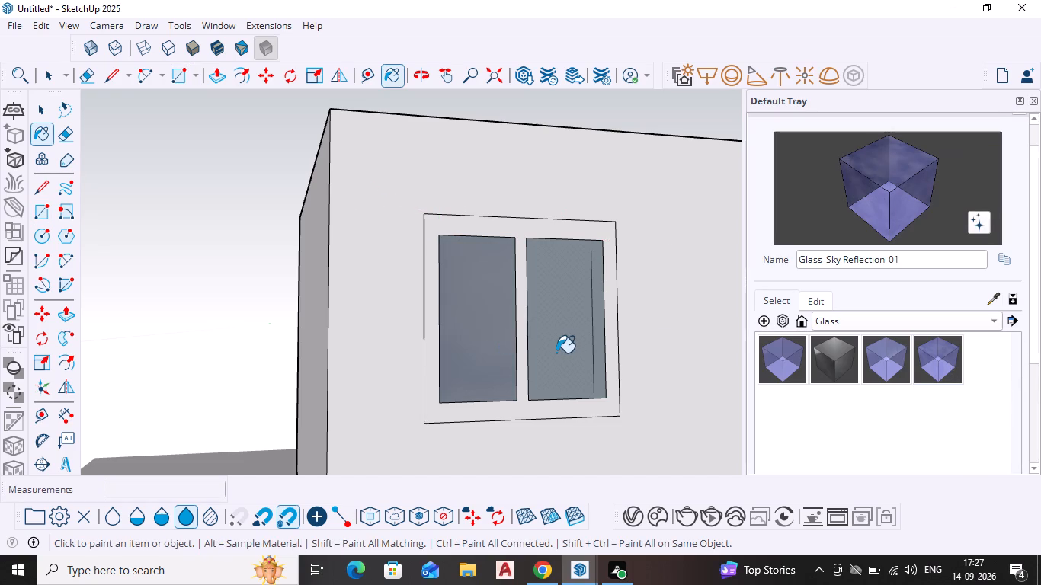
pyautogui.click(556, 353)
# Examine the glazed window on the front wall from several angles and from farther away.
pyautogui.scroll(-6, 638, 375)
pyautogui.moveTo(626, 392); pyautogui.dragTo(455, 431, button='middle')
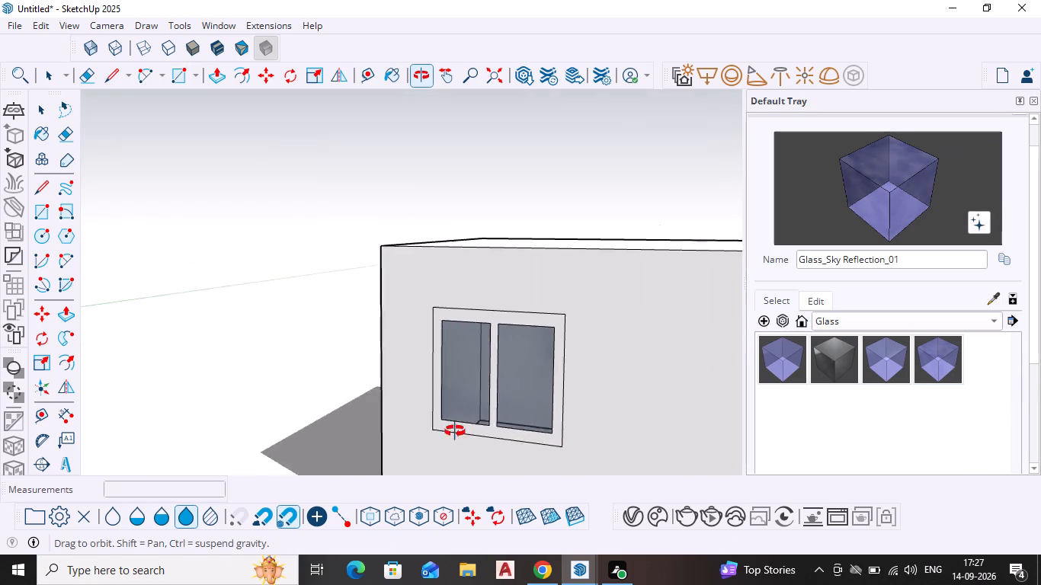
pyautogui.moveTo(455, 431); pyautogui.dragTo(561, 430, button='middle')
pyautogui.scroll(-5, 569, 363)
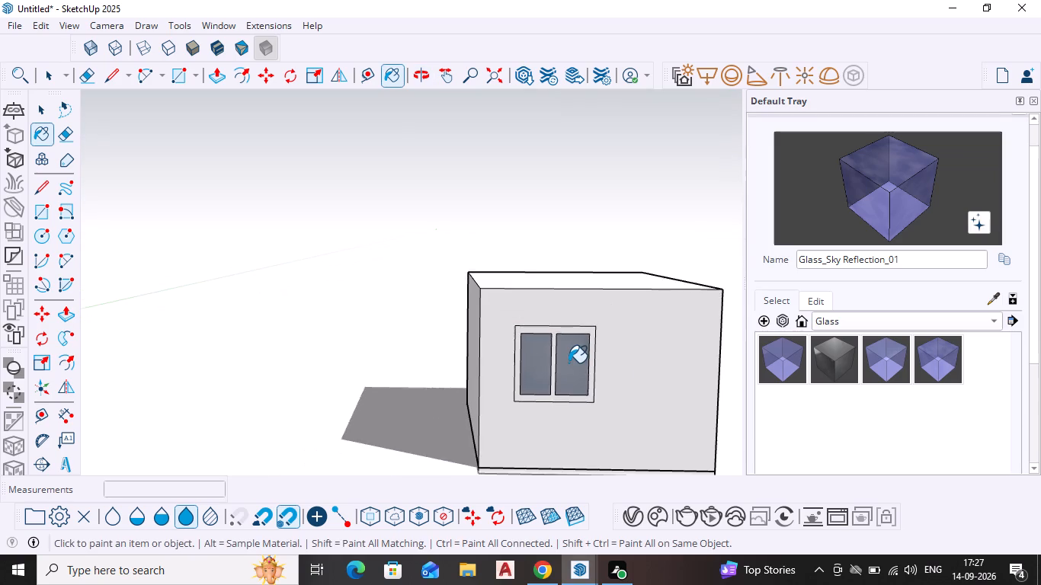
pyautogui.scroll(-3, 569, 363)
pyautogui.moveTo(575, 399); pyautogui.dragTo(558, 415, button='middle')
pyautogui.scroll(-1, 573, 401)
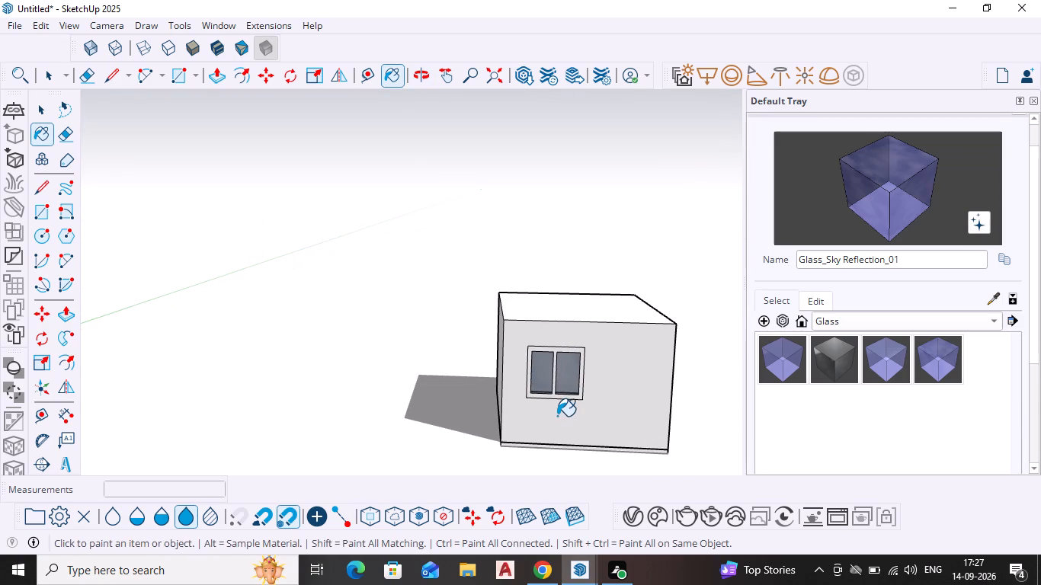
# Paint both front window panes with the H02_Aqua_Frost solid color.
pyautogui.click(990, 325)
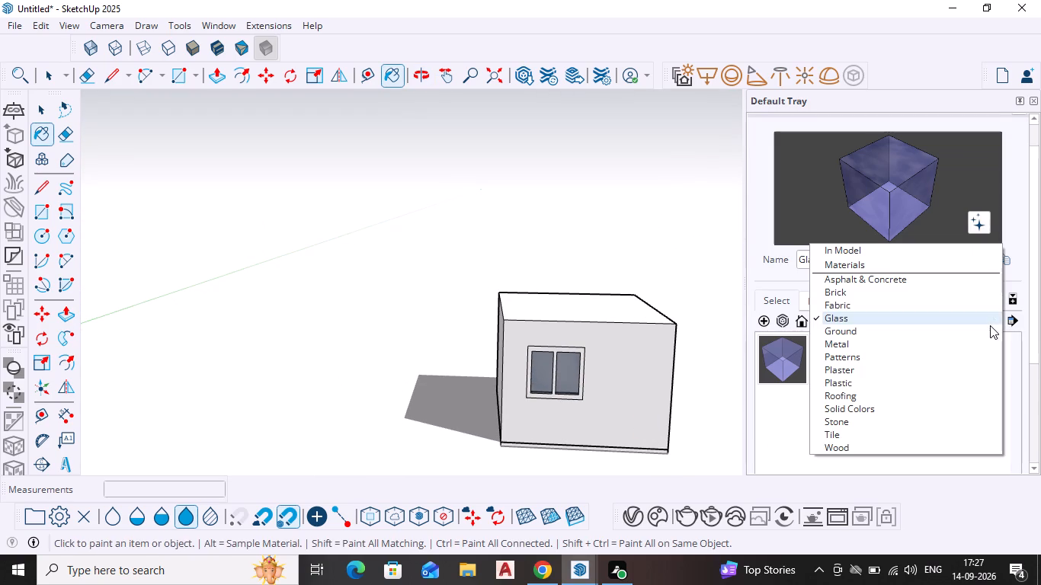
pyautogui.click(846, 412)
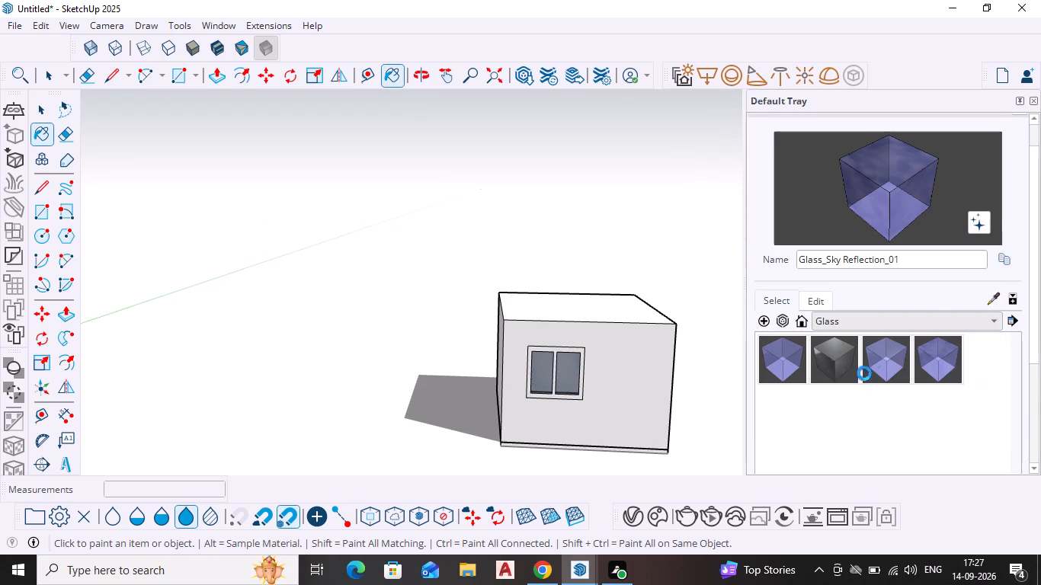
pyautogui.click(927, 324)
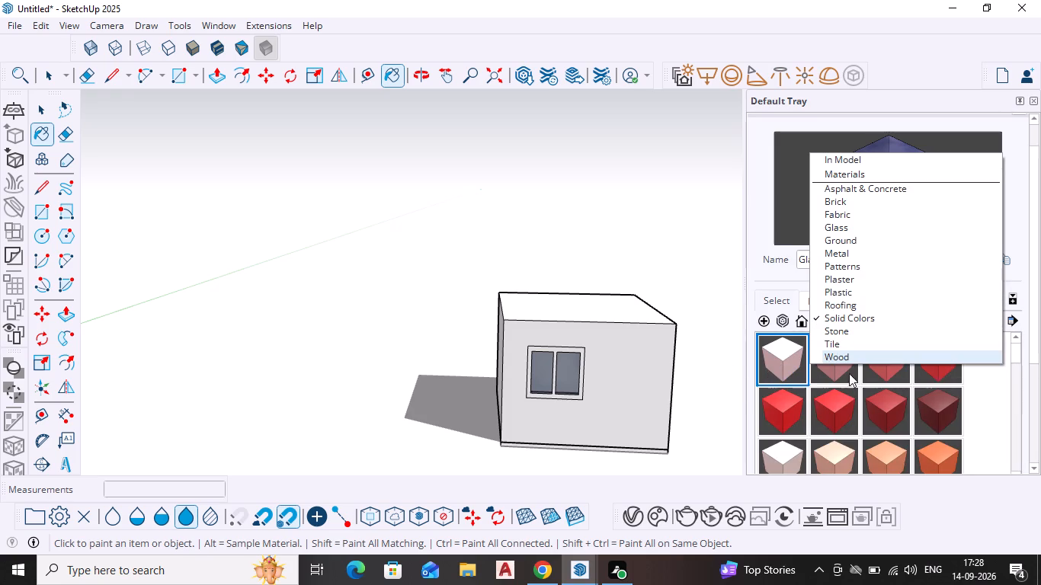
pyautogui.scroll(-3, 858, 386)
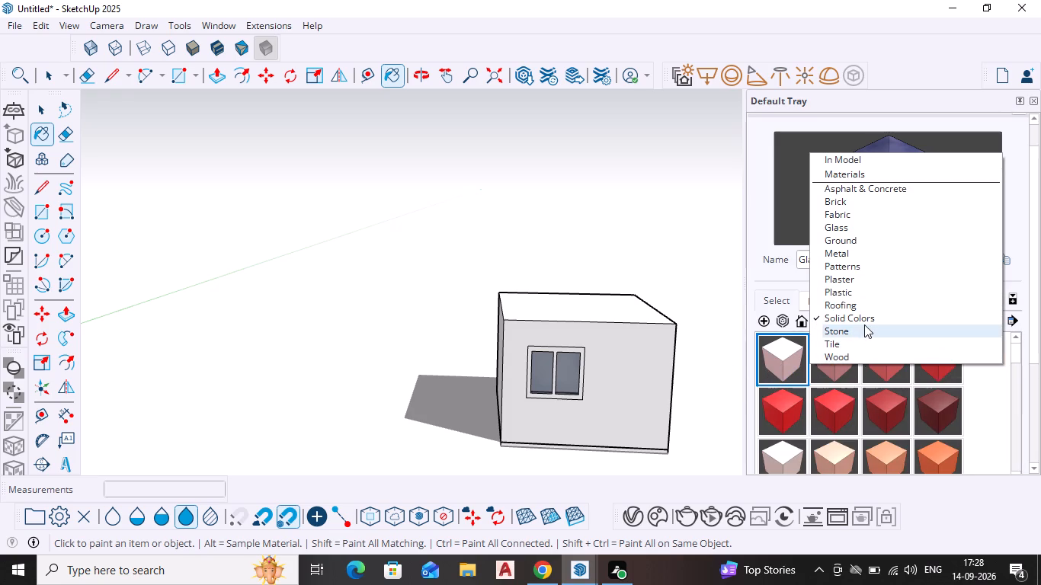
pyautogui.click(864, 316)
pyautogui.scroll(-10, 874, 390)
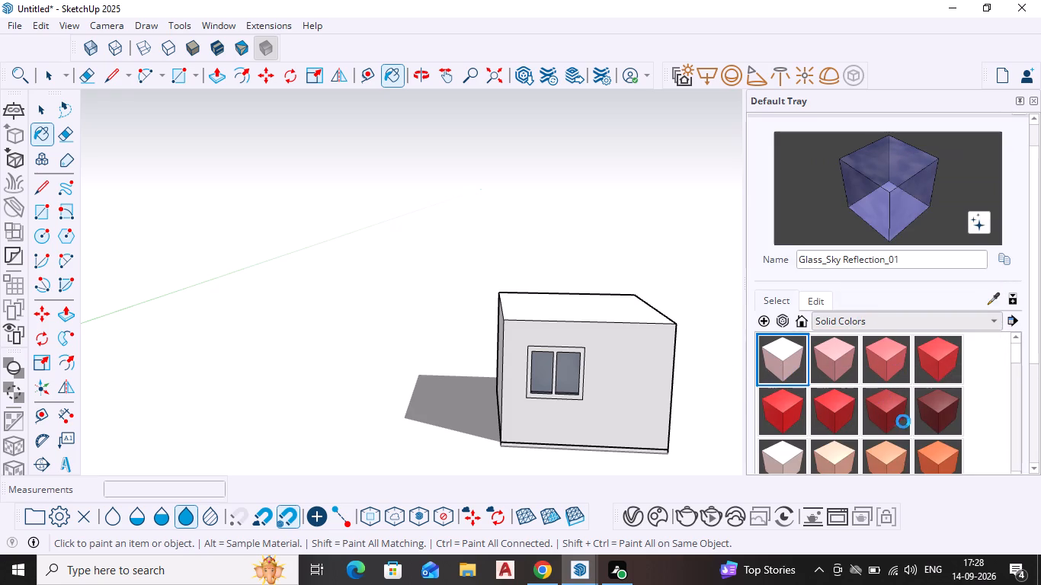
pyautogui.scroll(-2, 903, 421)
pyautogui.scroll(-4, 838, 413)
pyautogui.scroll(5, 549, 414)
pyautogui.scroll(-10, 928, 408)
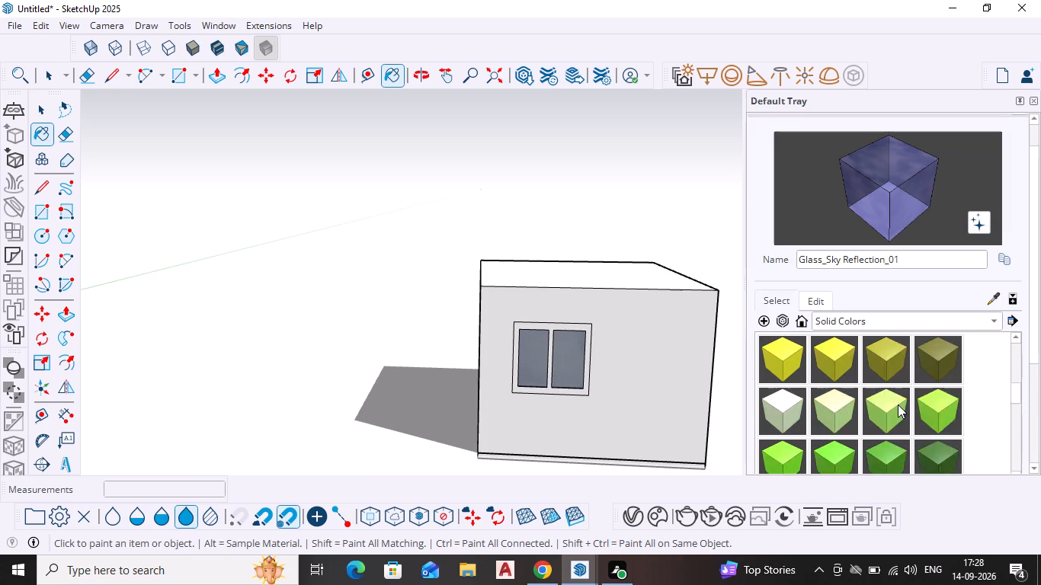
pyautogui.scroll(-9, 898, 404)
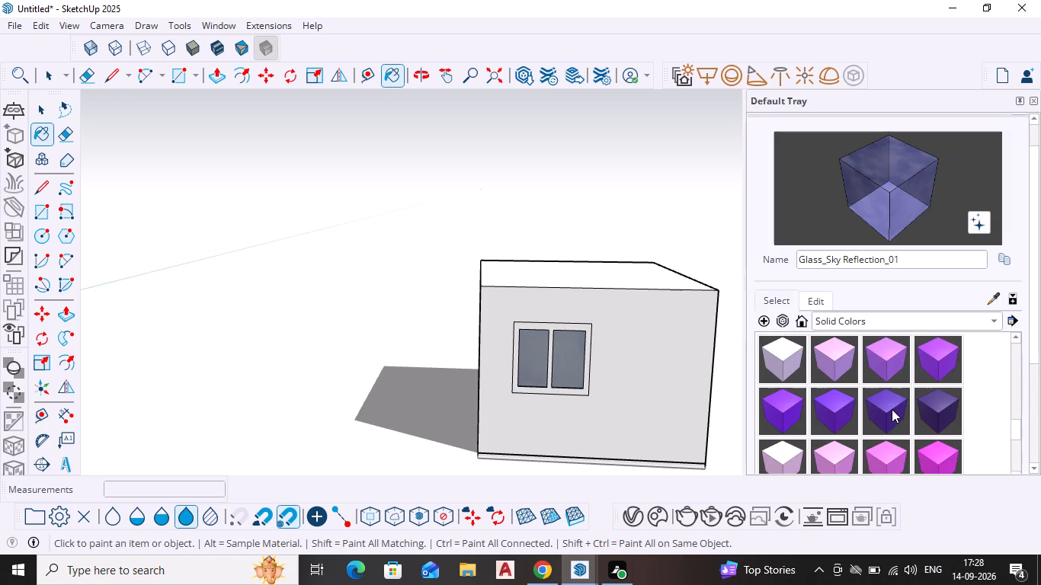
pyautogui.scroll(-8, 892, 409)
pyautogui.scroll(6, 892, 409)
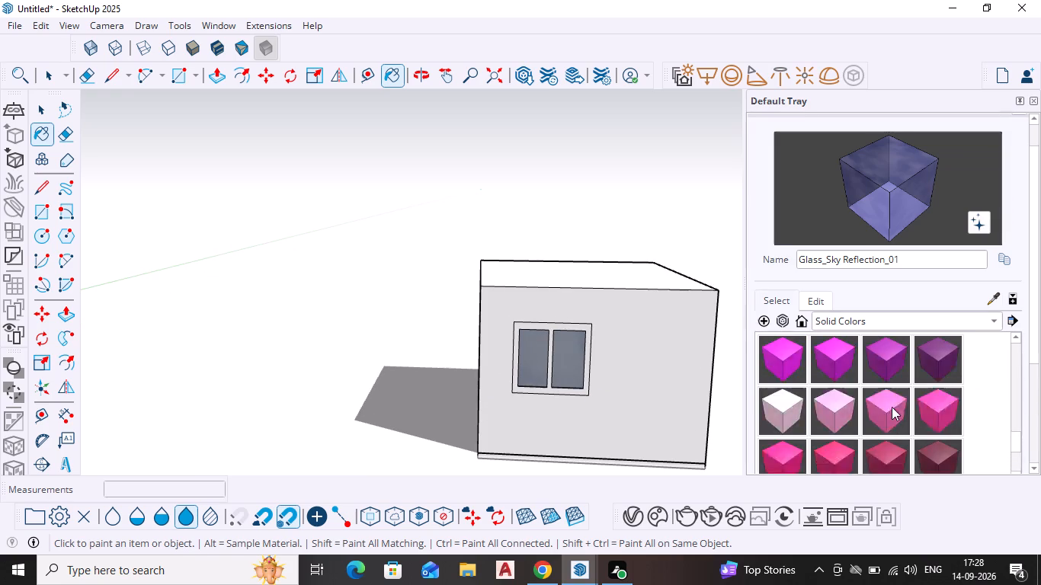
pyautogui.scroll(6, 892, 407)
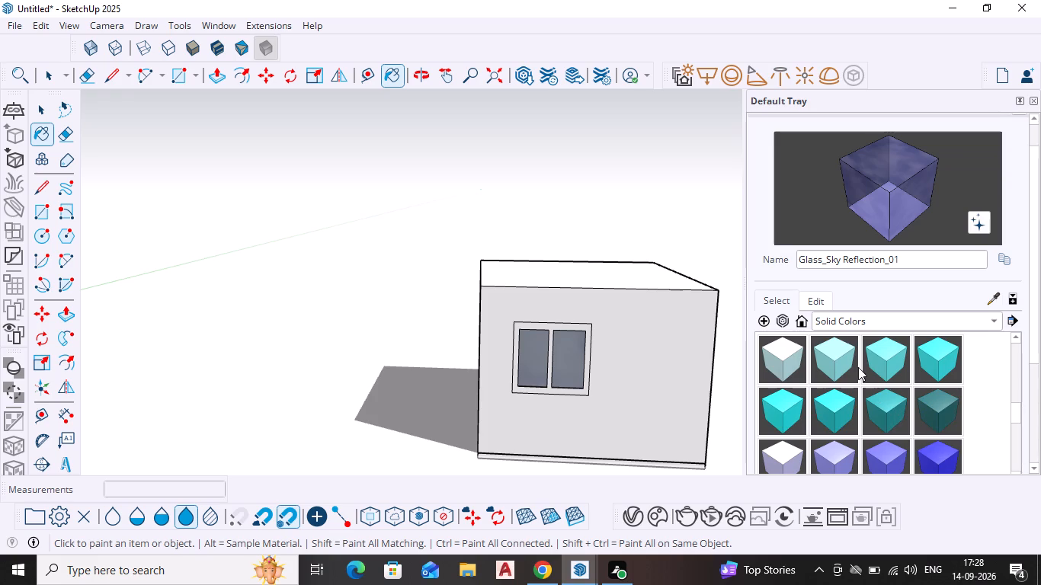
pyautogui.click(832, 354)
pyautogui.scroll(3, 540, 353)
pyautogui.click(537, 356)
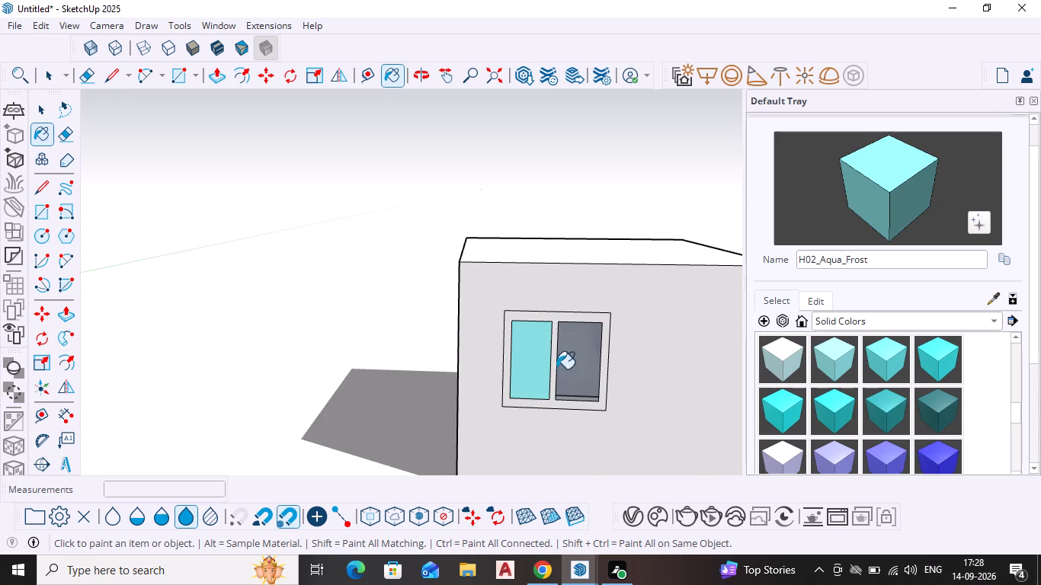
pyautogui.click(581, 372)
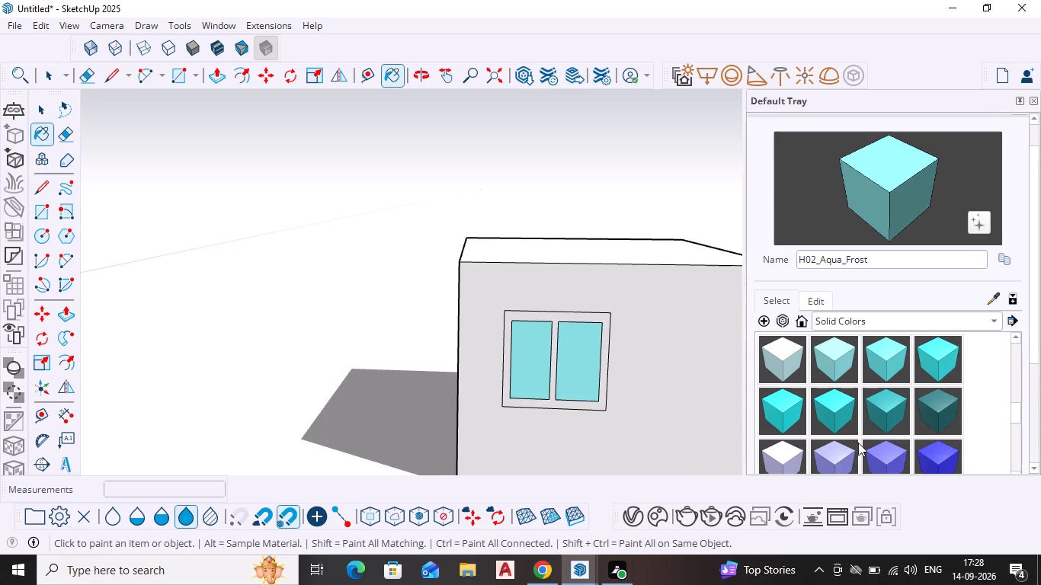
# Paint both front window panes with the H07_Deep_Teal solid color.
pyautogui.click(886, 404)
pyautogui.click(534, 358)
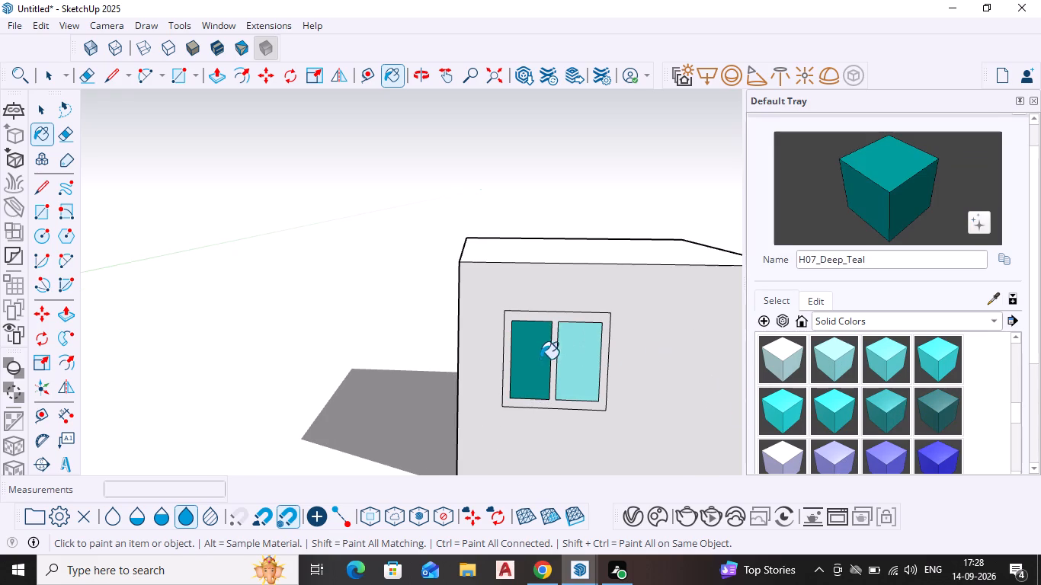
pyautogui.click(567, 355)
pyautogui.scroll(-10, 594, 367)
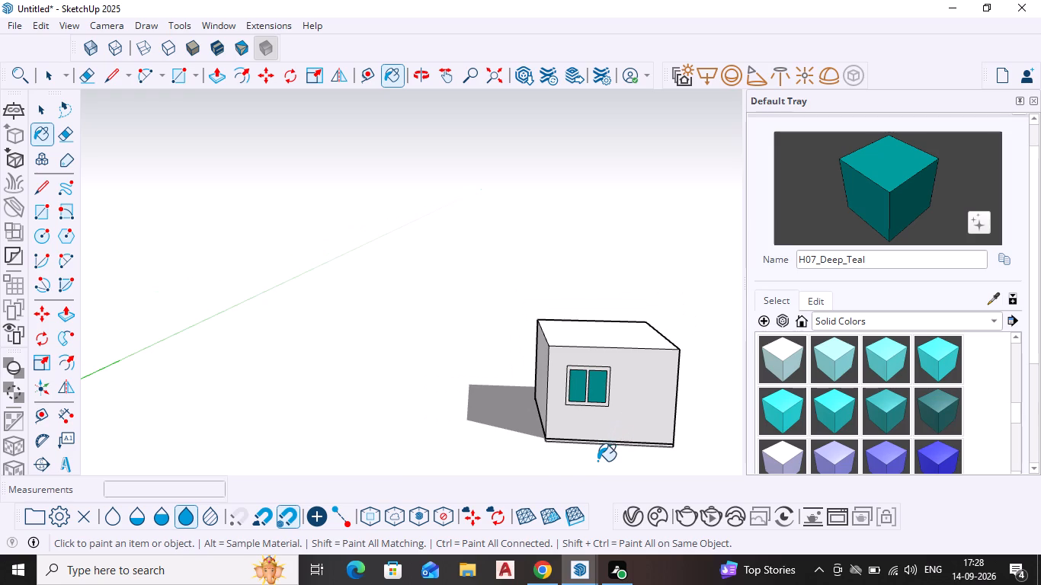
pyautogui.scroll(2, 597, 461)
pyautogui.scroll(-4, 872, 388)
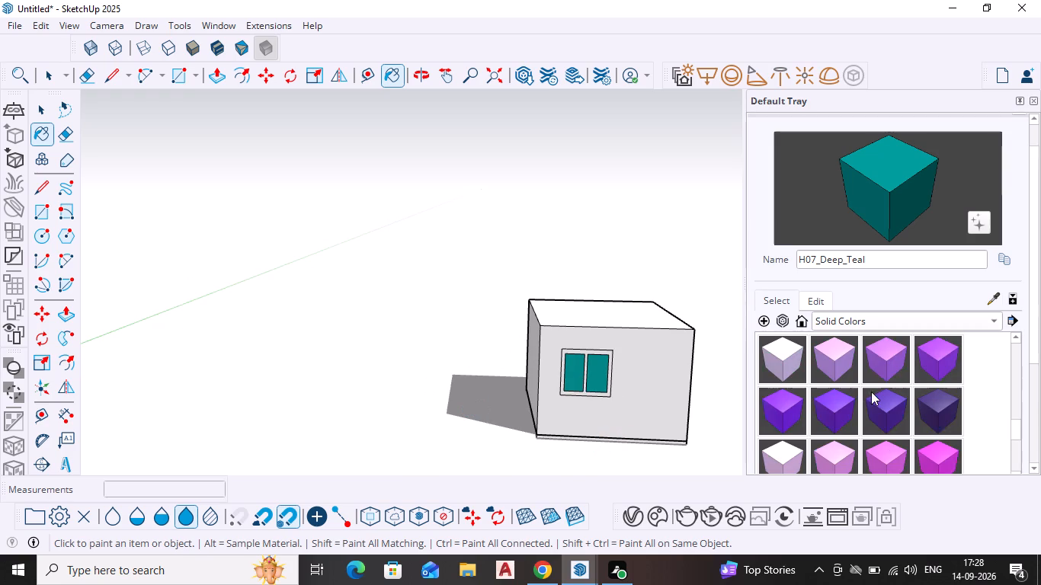
# Apply the Glass_Safety_01 material from the Glass collection to both front window panes.
pyautogui.click(994, 324)
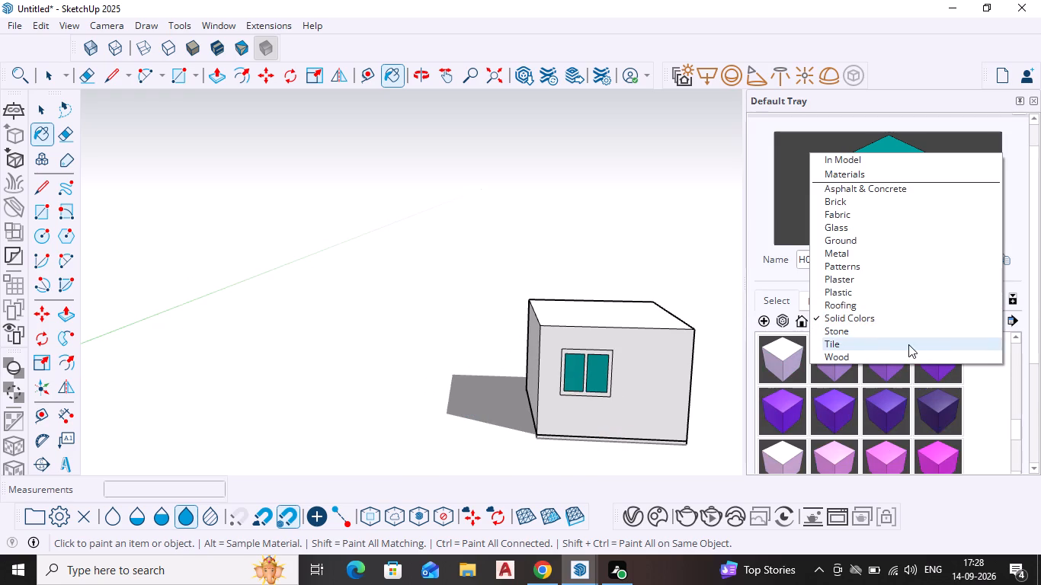
pyautogui.click(846, 225)
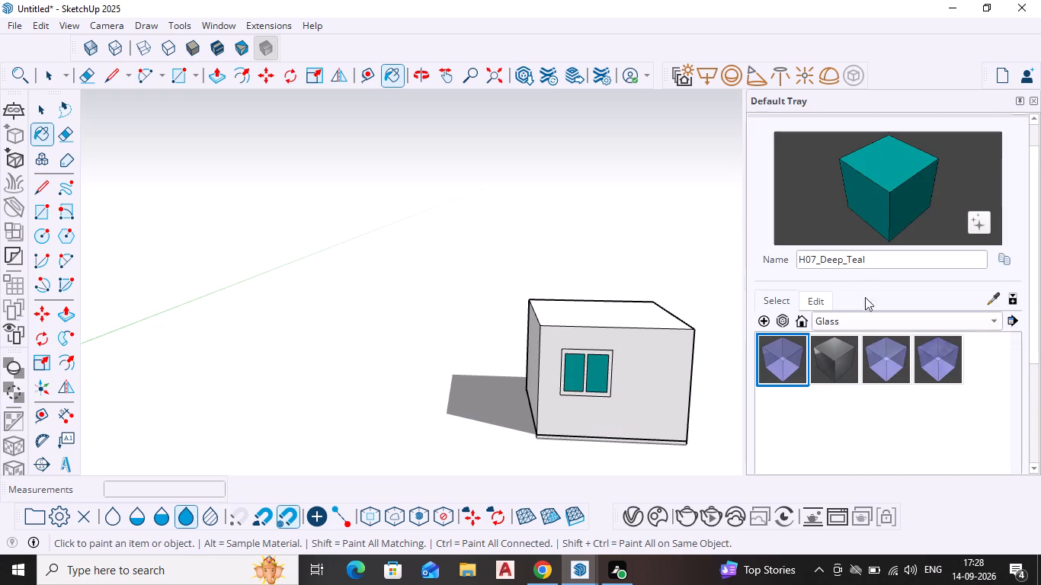
pyautogui.click(883, 366)
pyautogui.click(576, 382)
pyautogui.scroll(2, 581, 382)
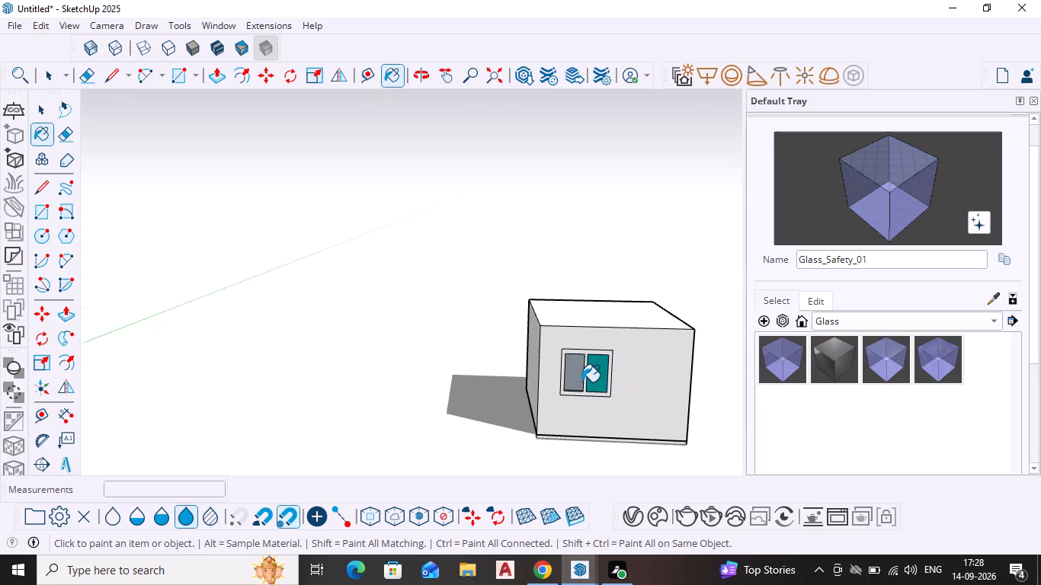
pyautogui.scroll(2, 581, 382)
pyautogui.click(613, 370)
pyautogui.scroll(-5, 644, 368)
pyautogui.scroll(-3, 647, 440)
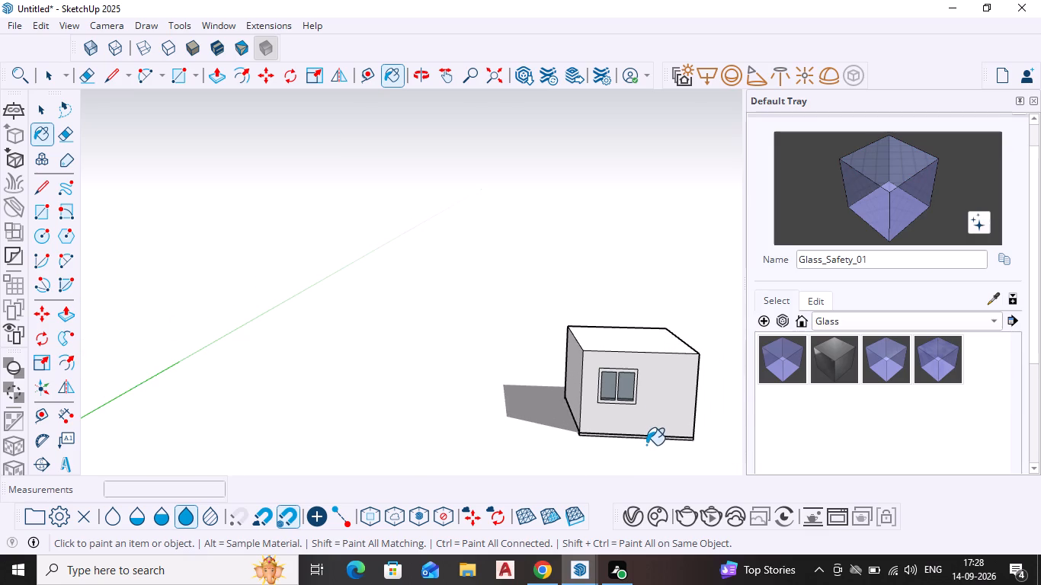
# Examine the reglazed front window from a lower angle, both close up and from farther away.
pyautogui.middleClick(646, 445)
pyautogui.scroll(-1, 700, 461)
pyautogui.moveTo(687, 467); pyautogui.dragTo(635, 410, button='middle')
pyautogui.scroll(7, 652, 388)
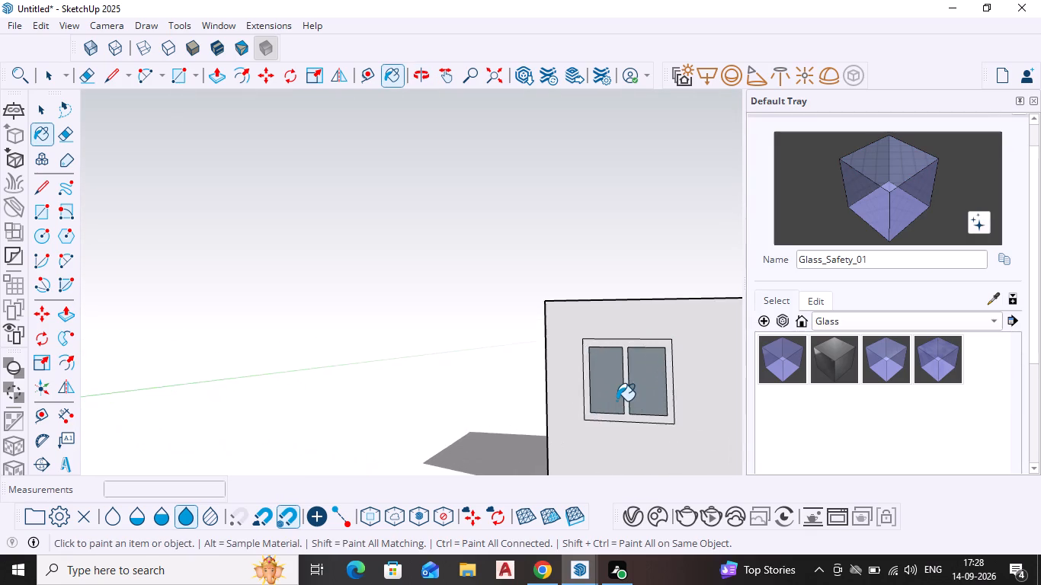
pyautogui.scroll(4, 617, 401)
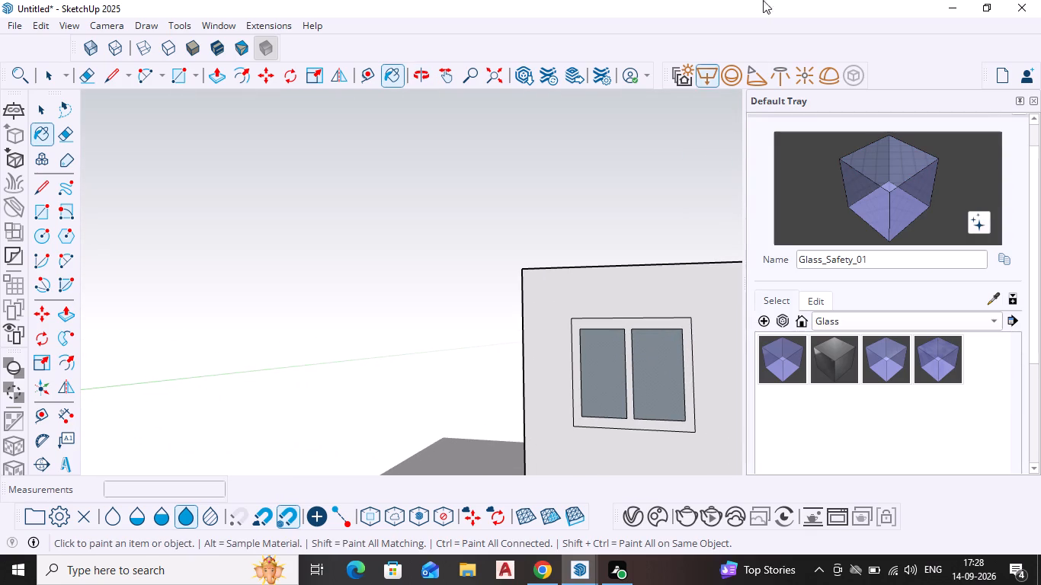
pyautogui.press('Escape')
pyautogui.scroll(-4, 534, 276)
pyautogui.scroll(1, 549, 382)
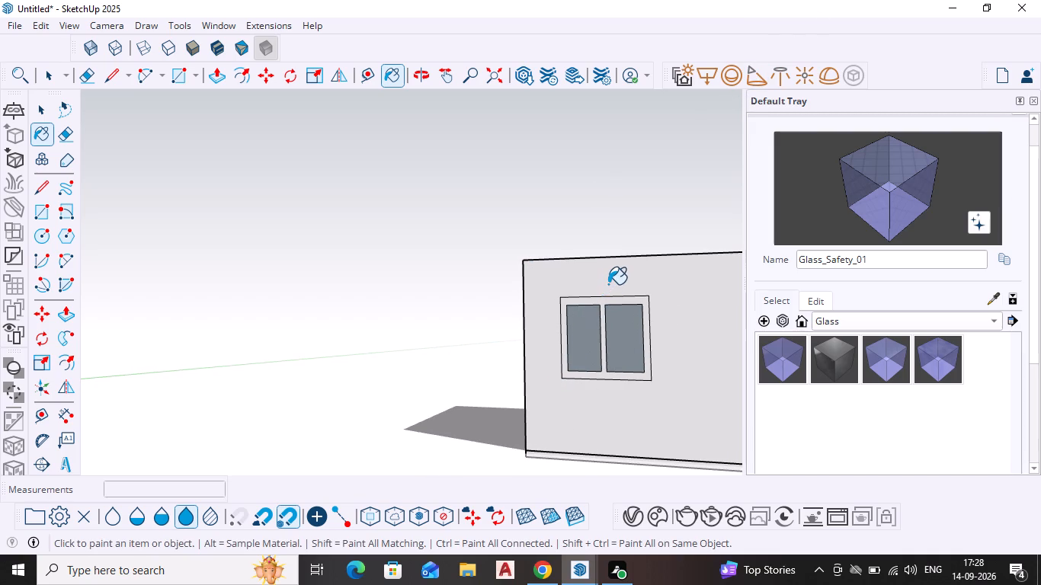
# Paint the front window's frame with the M09_Shadow_Night solid color.
pyautogui.click(994, 319)
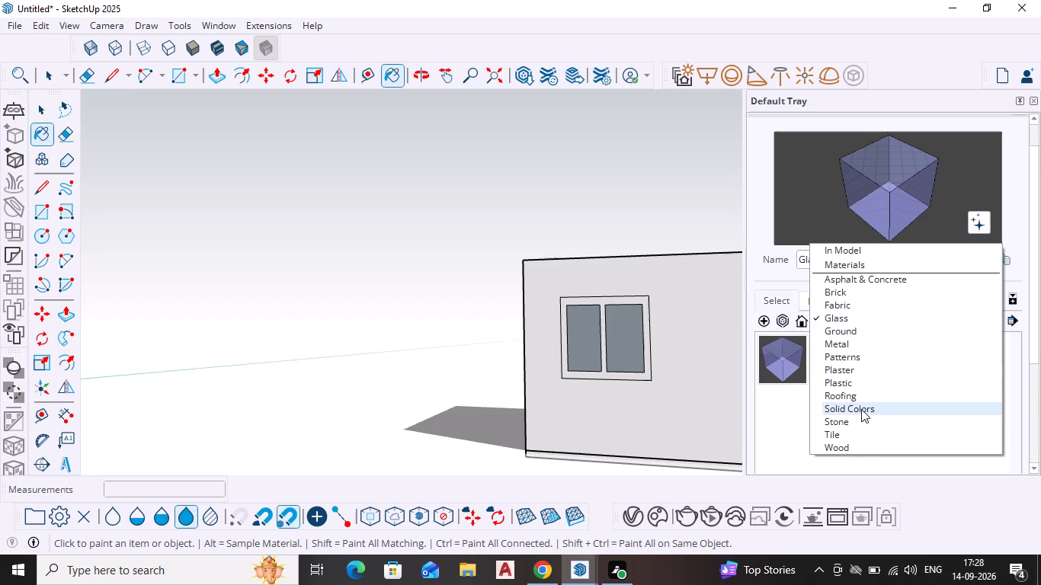
pyautogui.click(861, 409)
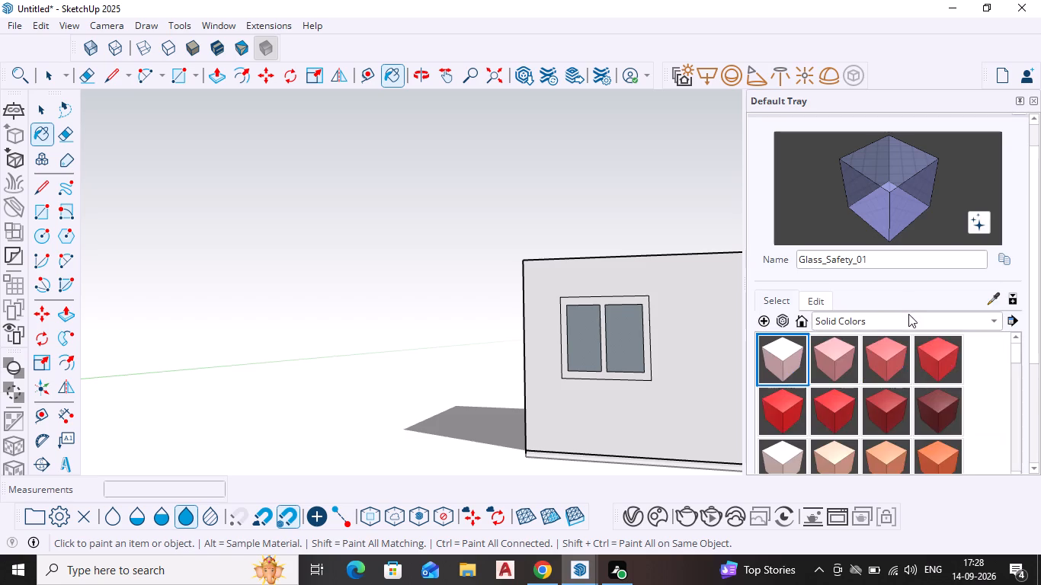
pyautogui.scroll(-20, 922, 350)
pyautogui.scroll(-13, 922, 350)
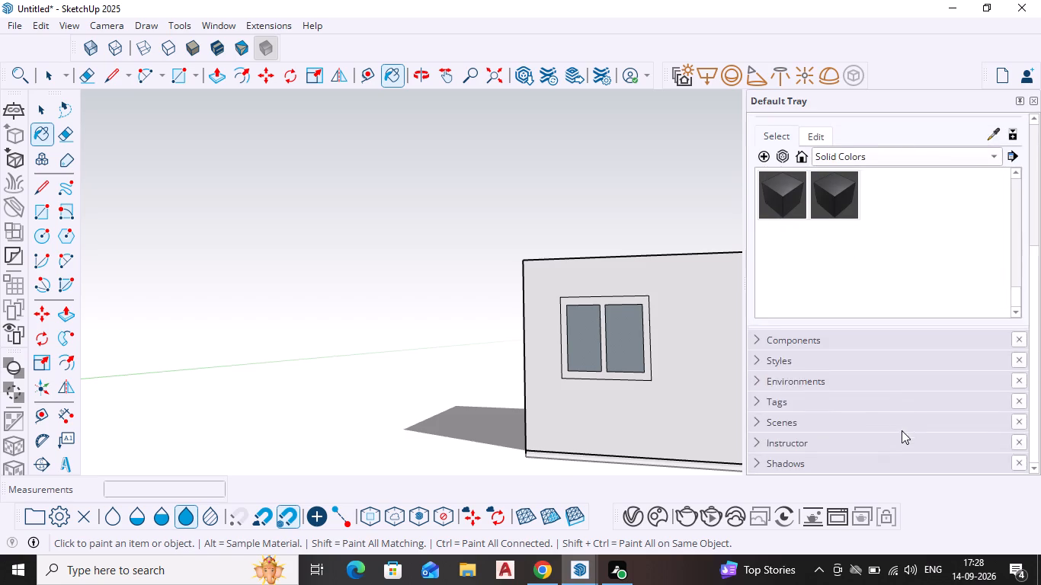
pyautogui.scroll(2, 870, 378)
pyautogui.click(830, 292)
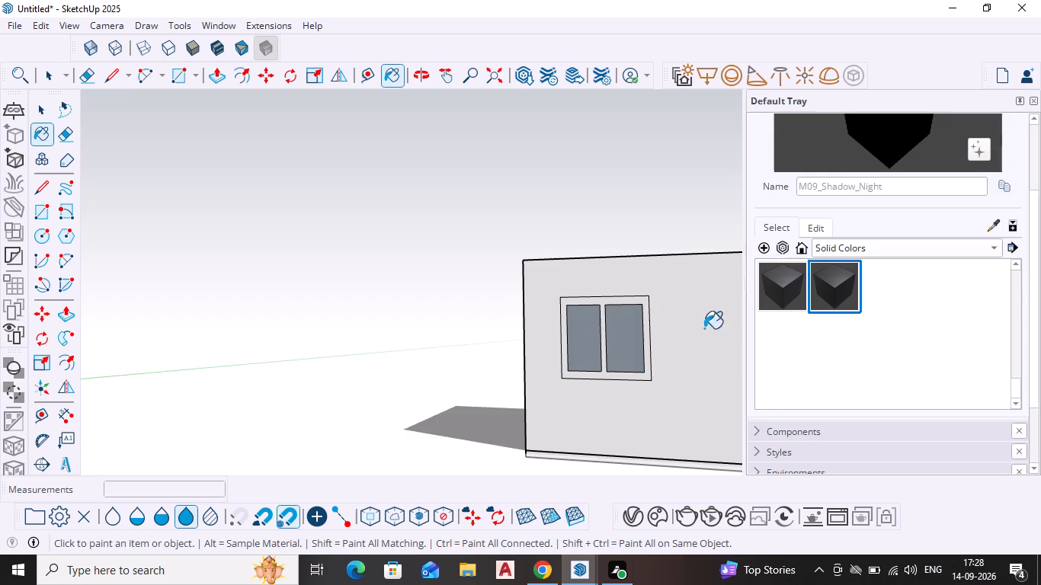
pyautogui.scroll(3, 639, 325)
pyautogui.click(647, 315)
pyautogui.scroll(-4, 479, 411)
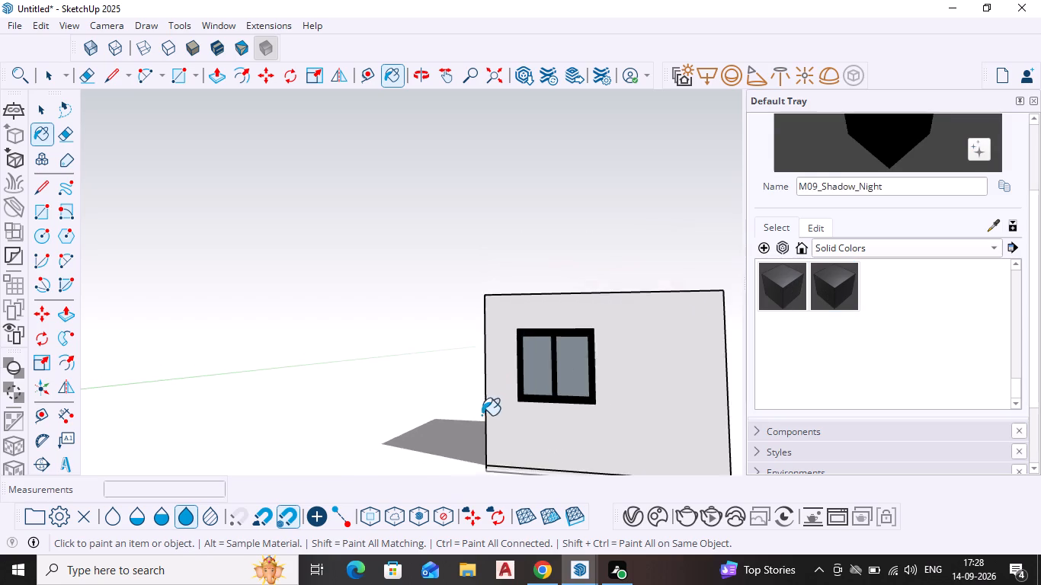
pyautogui.scroll(-3, 492, 425)
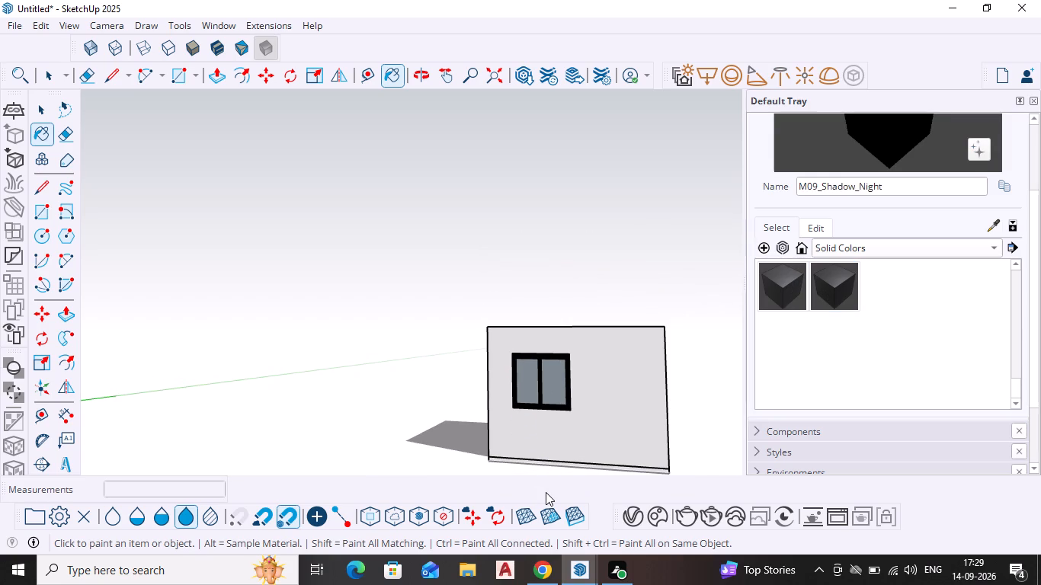
pyautogui.press('Escape')
# Switch the material library to the Glass collection.
pyautogui.scroll(3, 930, 278)
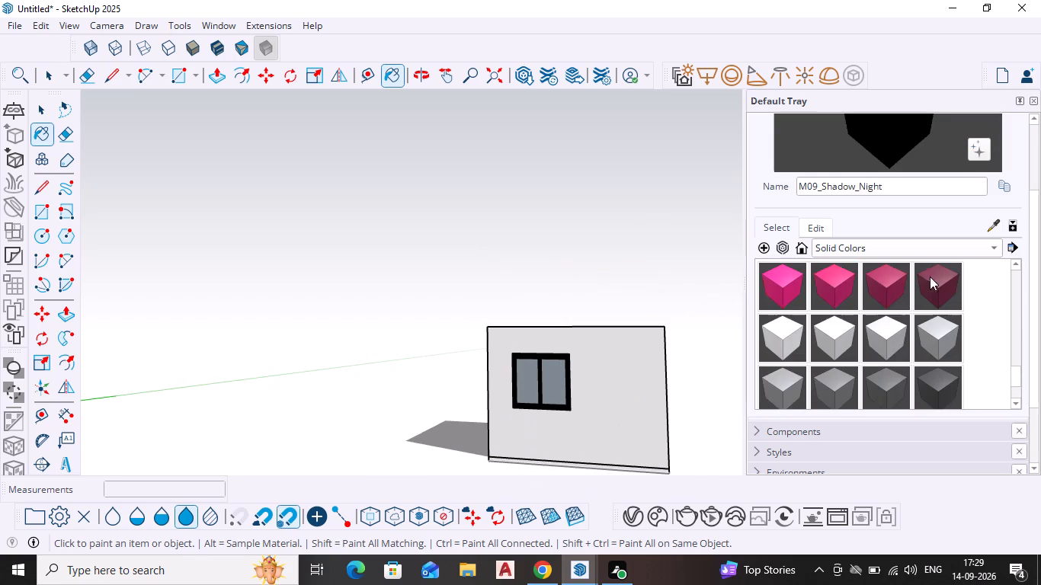
pyautogui.click(935, 248)
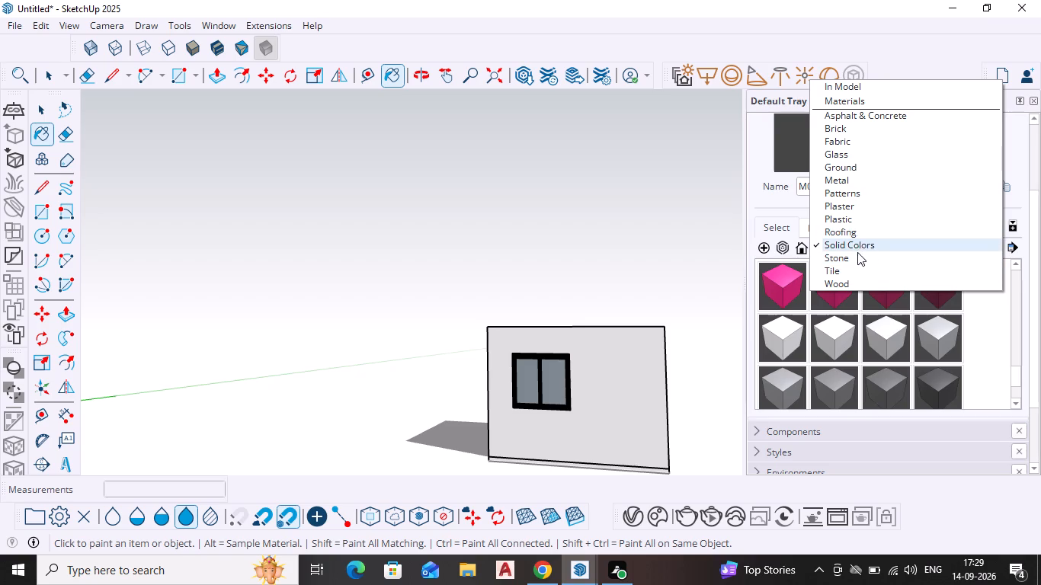
pyautogui.click(844, 155)
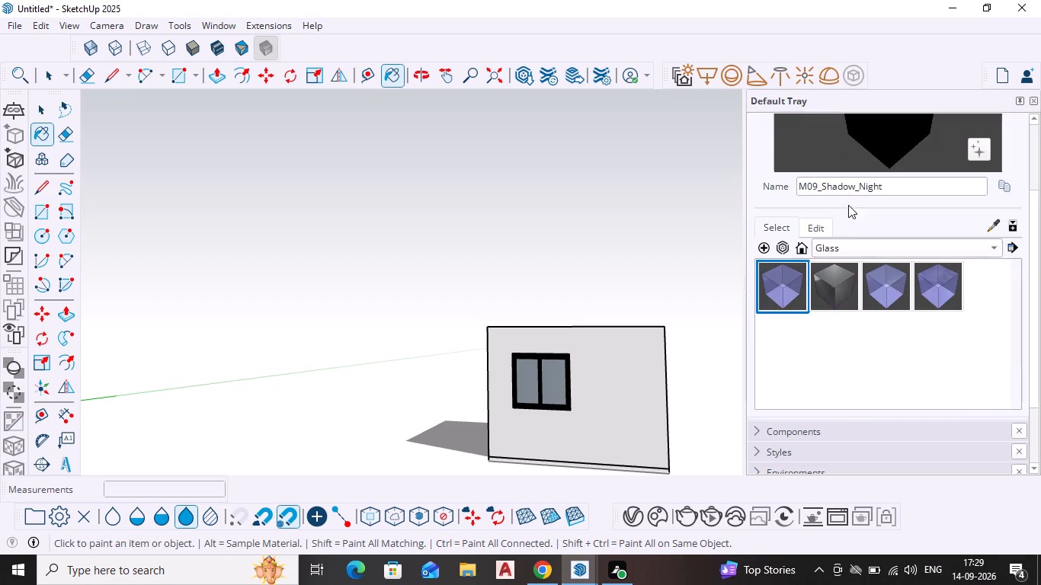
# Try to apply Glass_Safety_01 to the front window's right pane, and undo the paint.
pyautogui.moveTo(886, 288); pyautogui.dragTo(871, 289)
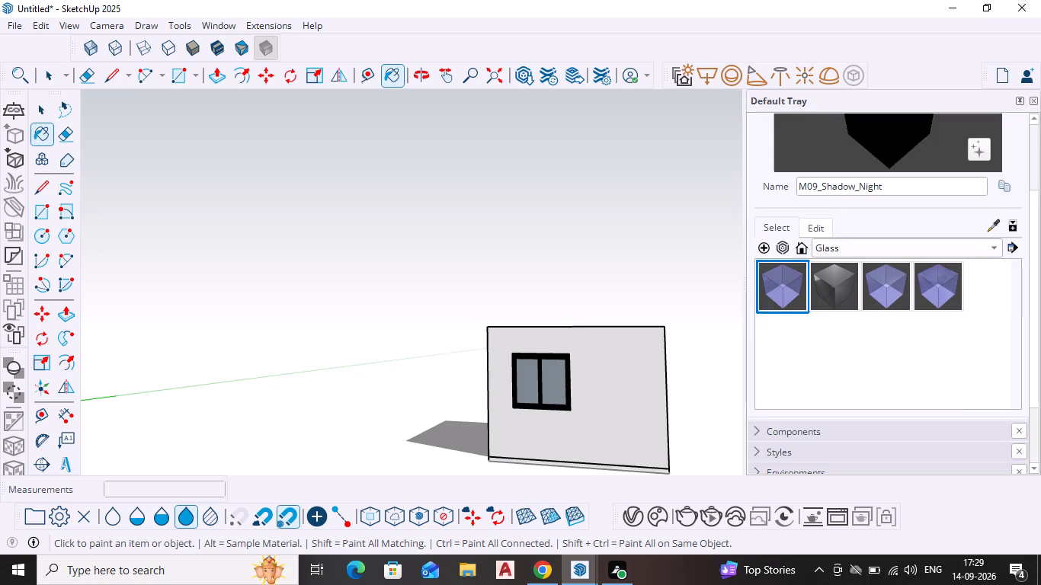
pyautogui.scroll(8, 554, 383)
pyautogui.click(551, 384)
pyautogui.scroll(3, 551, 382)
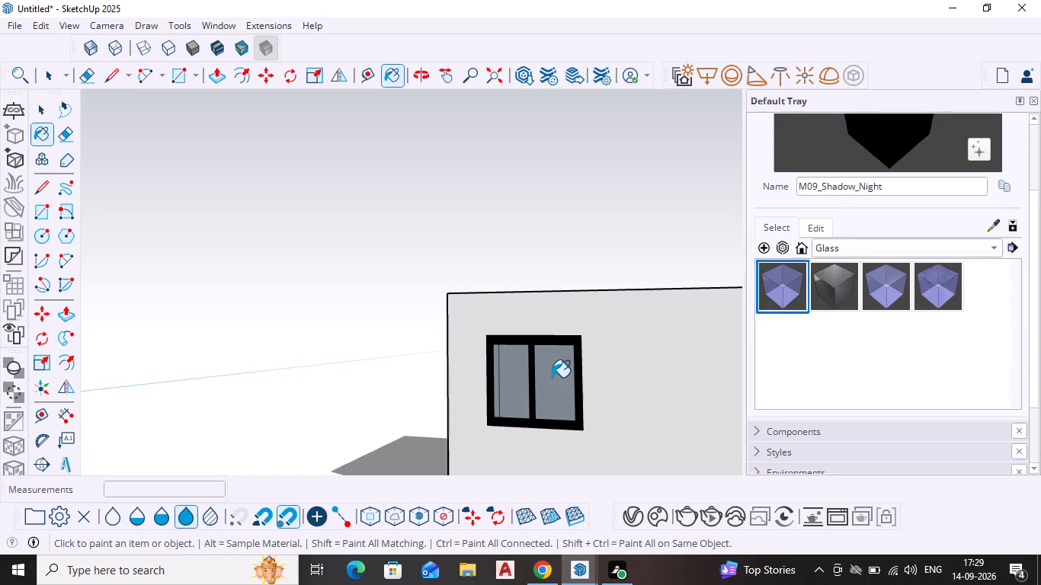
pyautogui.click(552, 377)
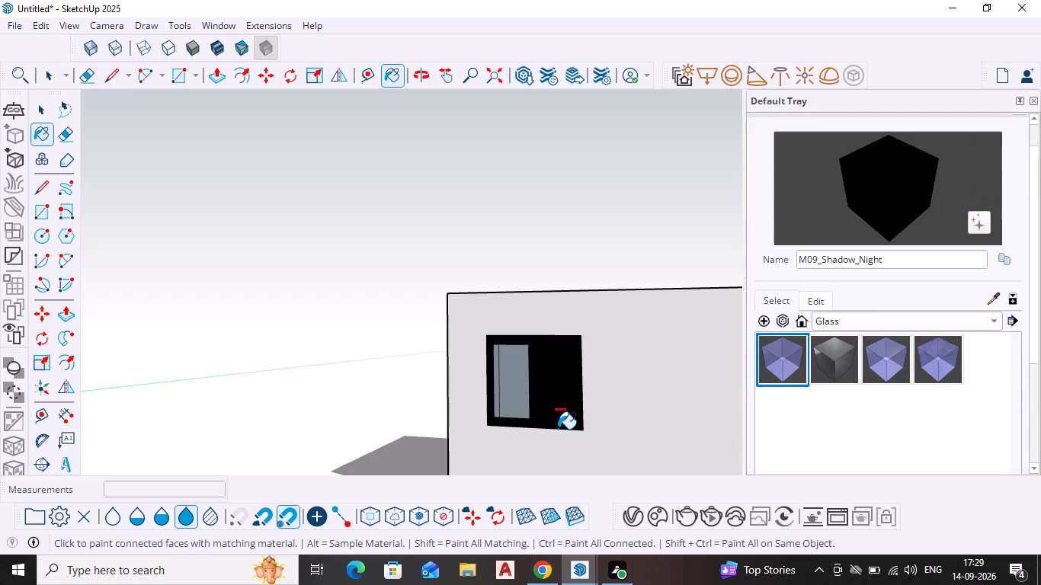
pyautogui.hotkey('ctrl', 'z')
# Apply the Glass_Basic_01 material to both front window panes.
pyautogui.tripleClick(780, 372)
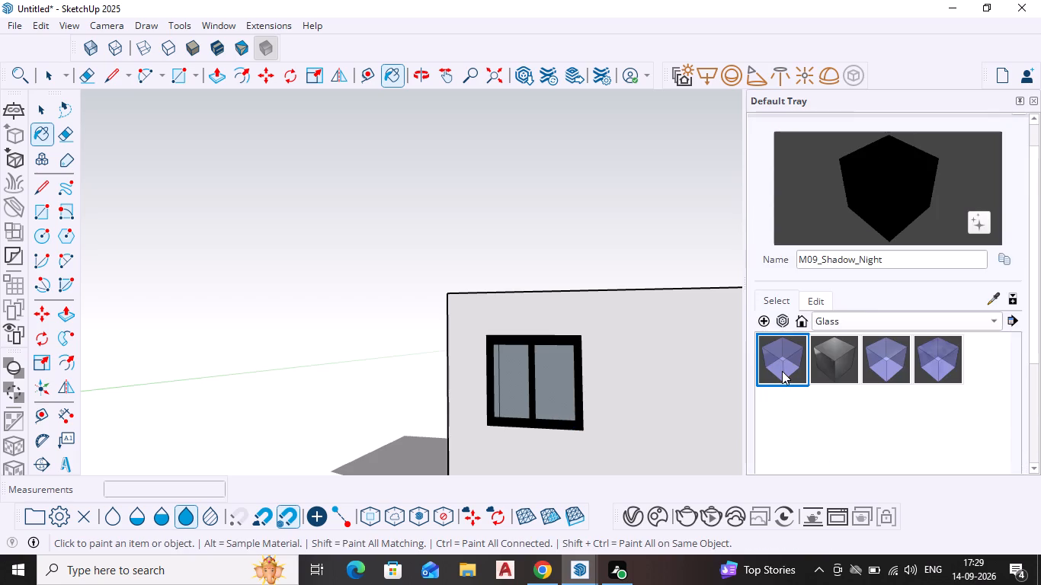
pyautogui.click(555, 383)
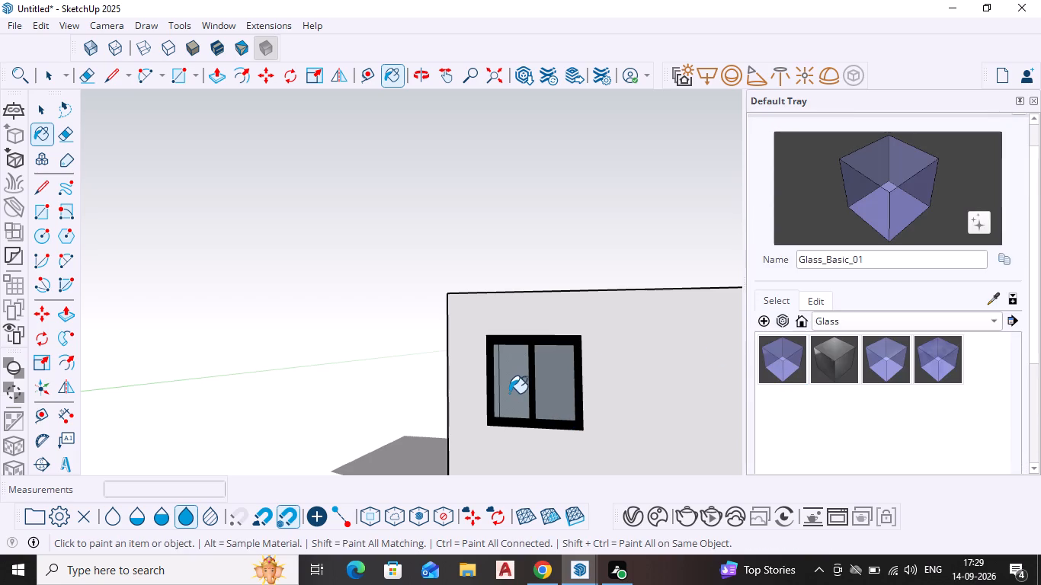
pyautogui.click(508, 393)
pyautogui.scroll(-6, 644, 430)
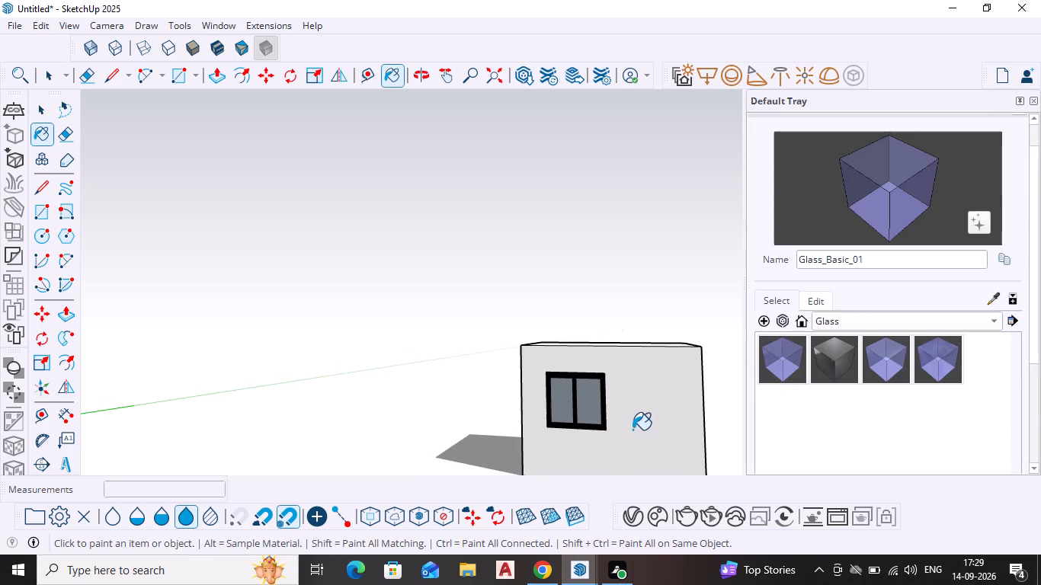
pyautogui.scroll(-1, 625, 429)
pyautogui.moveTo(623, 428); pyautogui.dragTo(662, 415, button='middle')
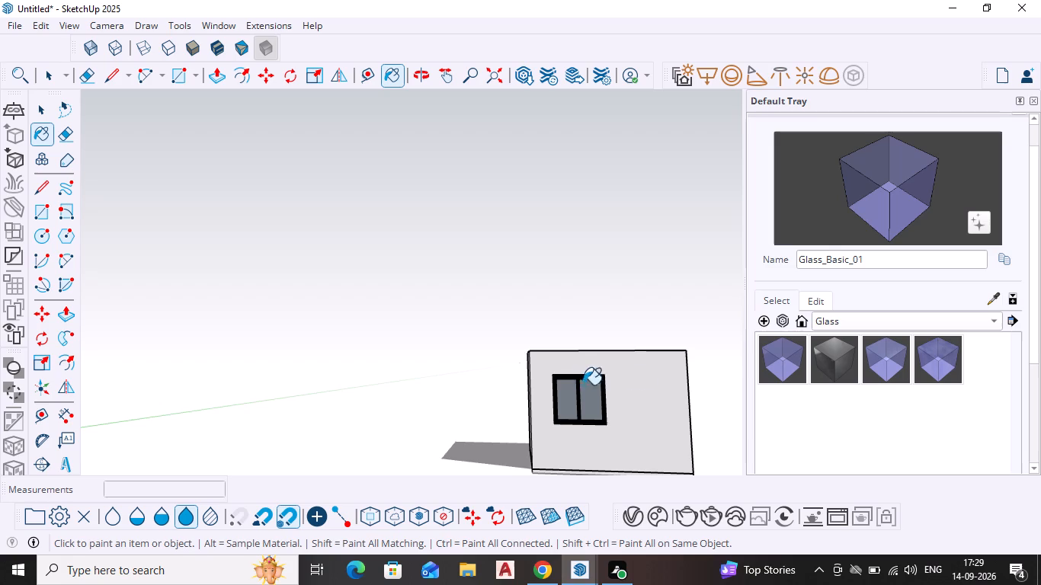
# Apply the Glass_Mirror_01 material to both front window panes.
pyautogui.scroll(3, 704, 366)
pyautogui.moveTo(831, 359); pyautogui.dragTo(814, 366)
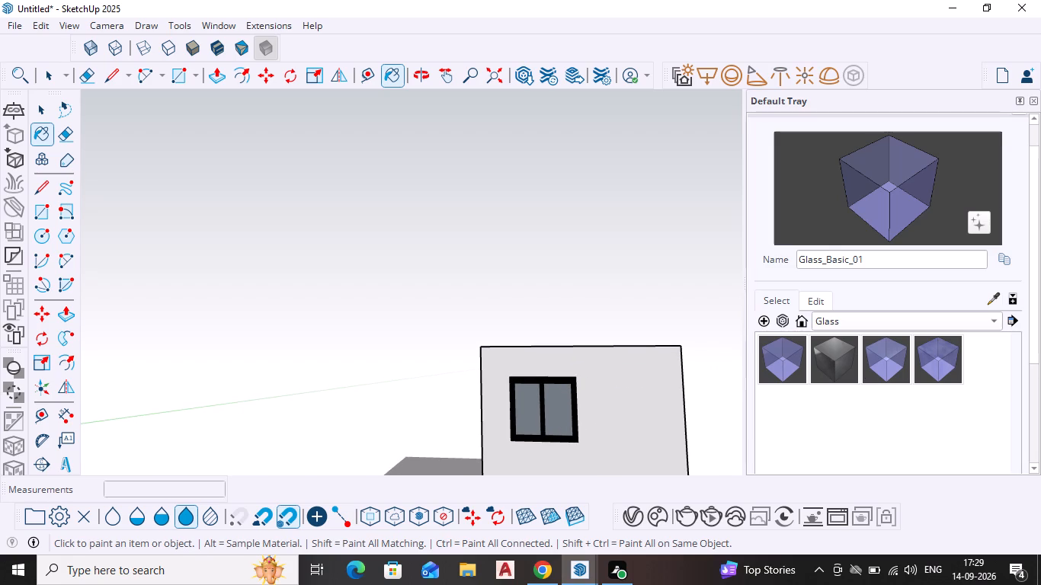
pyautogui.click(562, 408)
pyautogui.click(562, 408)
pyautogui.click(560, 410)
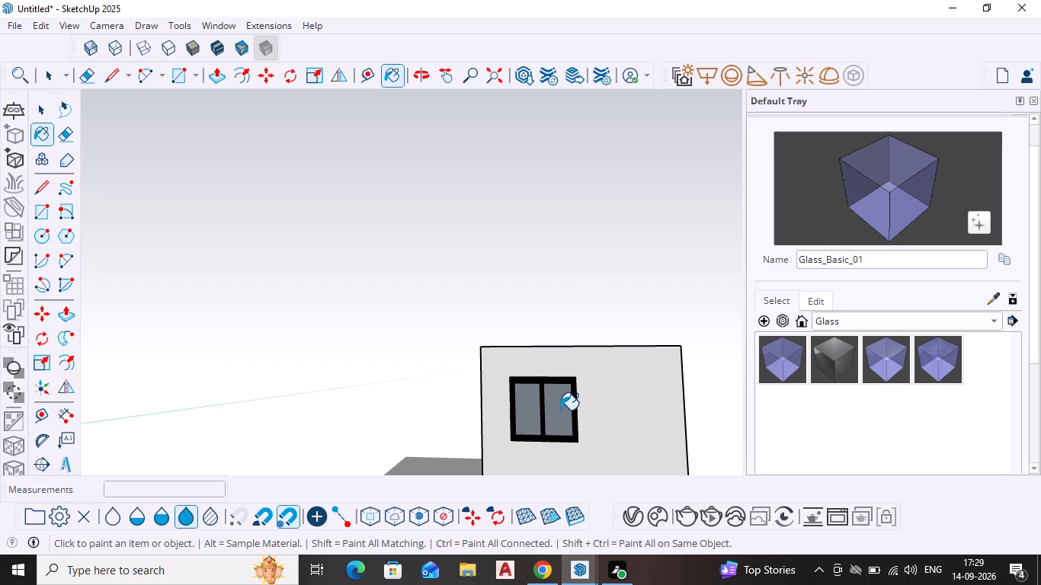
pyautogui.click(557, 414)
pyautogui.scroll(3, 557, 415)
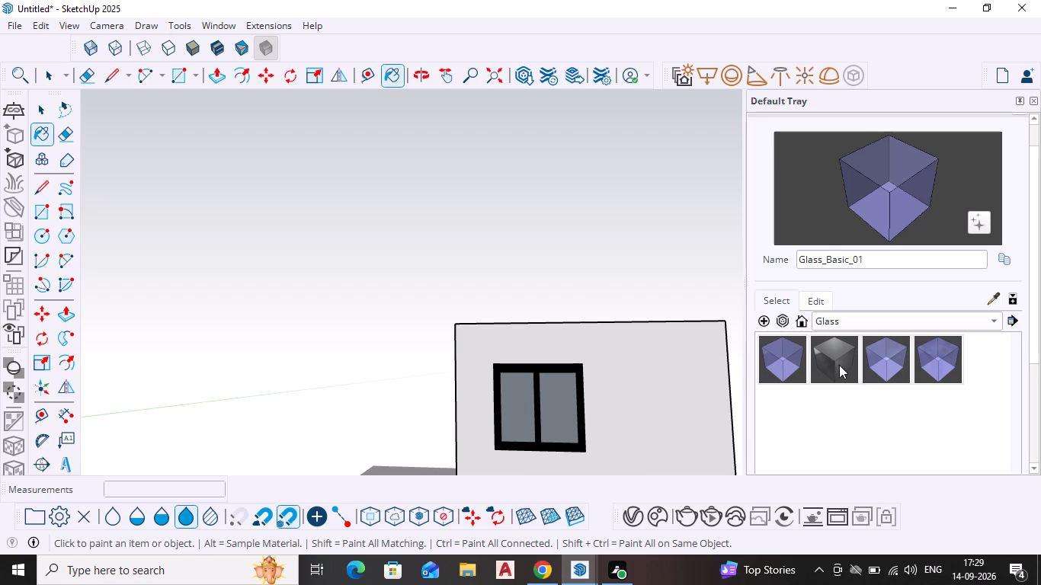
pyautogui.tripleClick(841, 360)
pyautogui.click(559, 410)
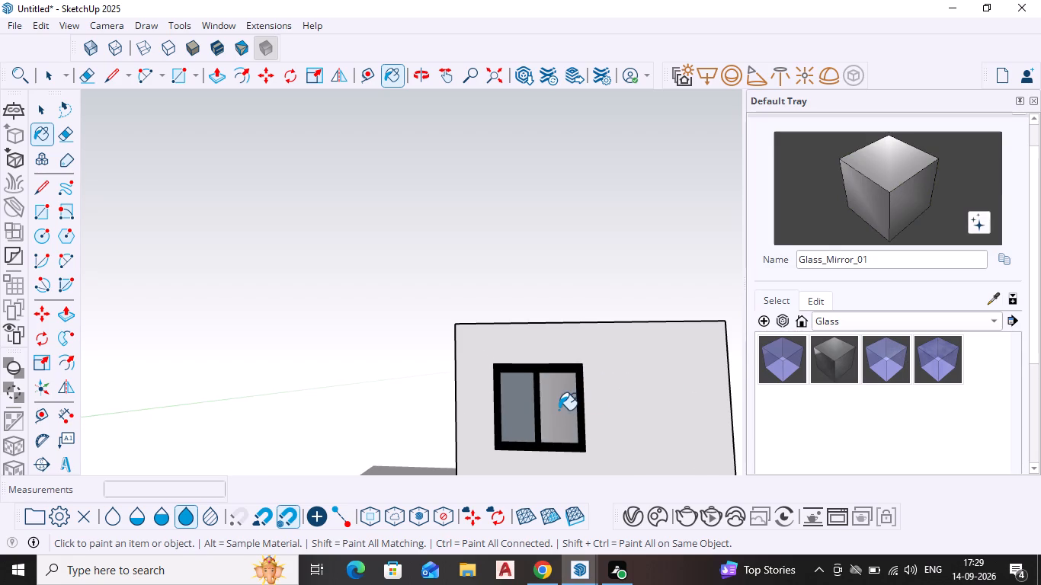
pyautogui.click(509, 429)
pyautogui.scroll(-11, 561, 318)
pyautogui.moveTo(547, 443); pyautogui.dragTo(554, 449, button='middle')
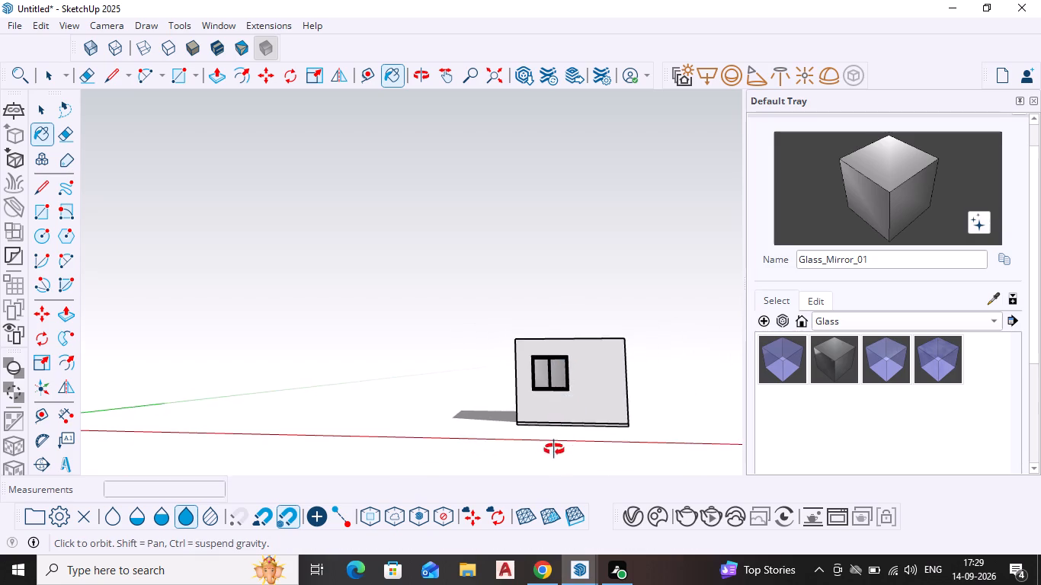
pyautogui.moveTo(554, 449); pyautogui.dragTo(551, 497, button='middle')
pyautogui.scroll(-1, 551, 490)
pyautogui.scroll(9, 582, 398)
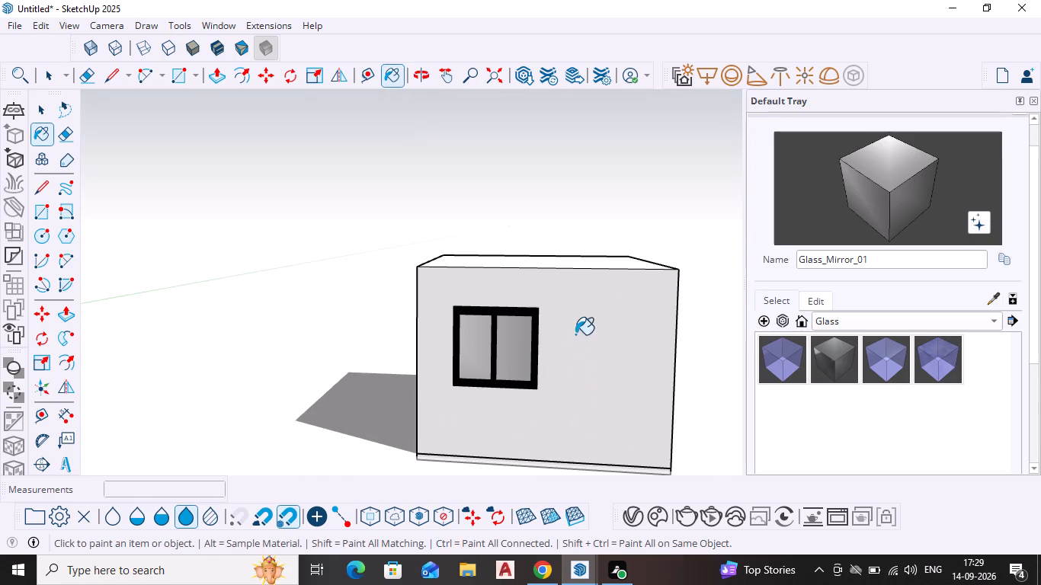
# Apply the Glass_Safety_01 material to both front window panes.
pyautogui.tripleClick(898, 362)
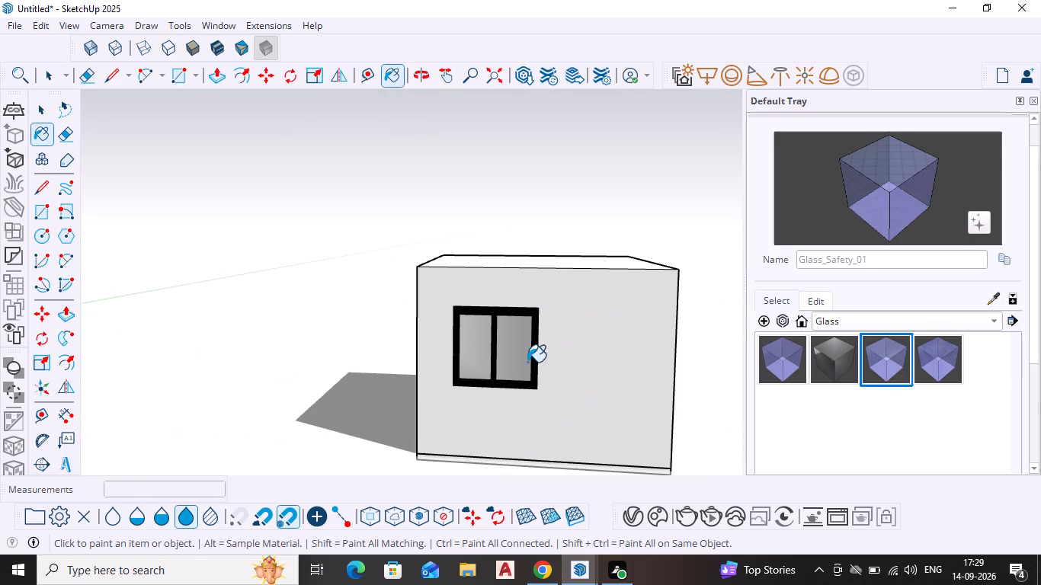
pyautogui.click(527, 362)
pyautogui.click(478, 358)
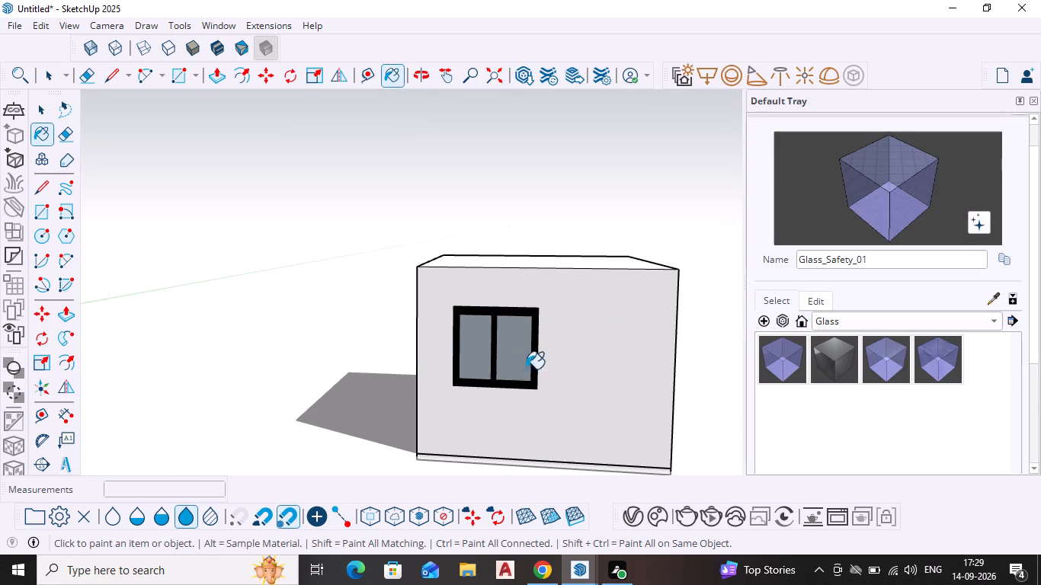
# Apply the Glass_Sky Reflection_01 material to both front window panes.
pyautogui.tripleClick(931, 346)
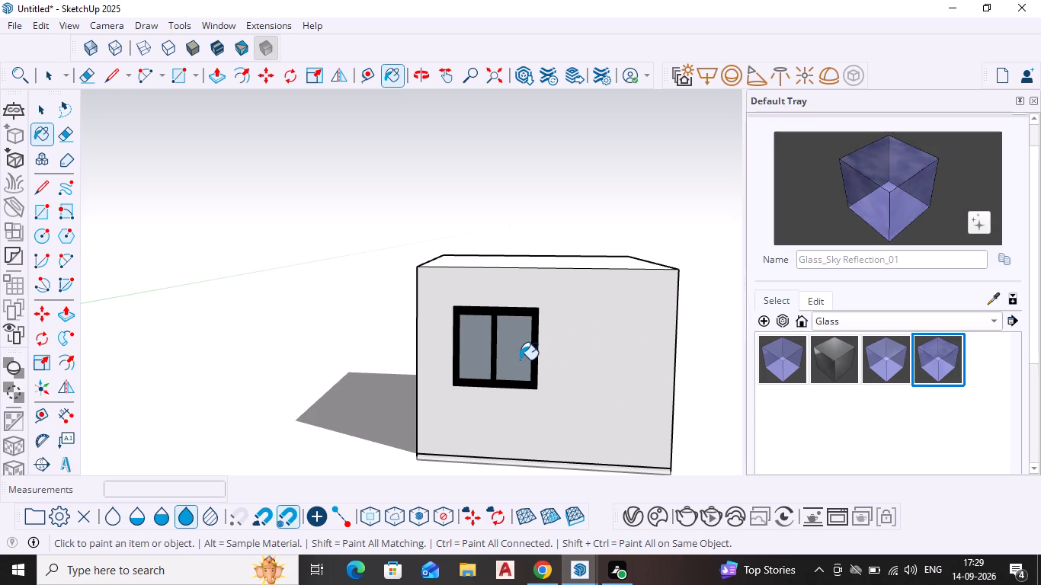
pyautogui.click(520, 360)
pyautogui.moveTo(447, 424); pyautogui.dragTo(489, 419, button='middle')
pyautogui.scroll(-2, 447, 424)
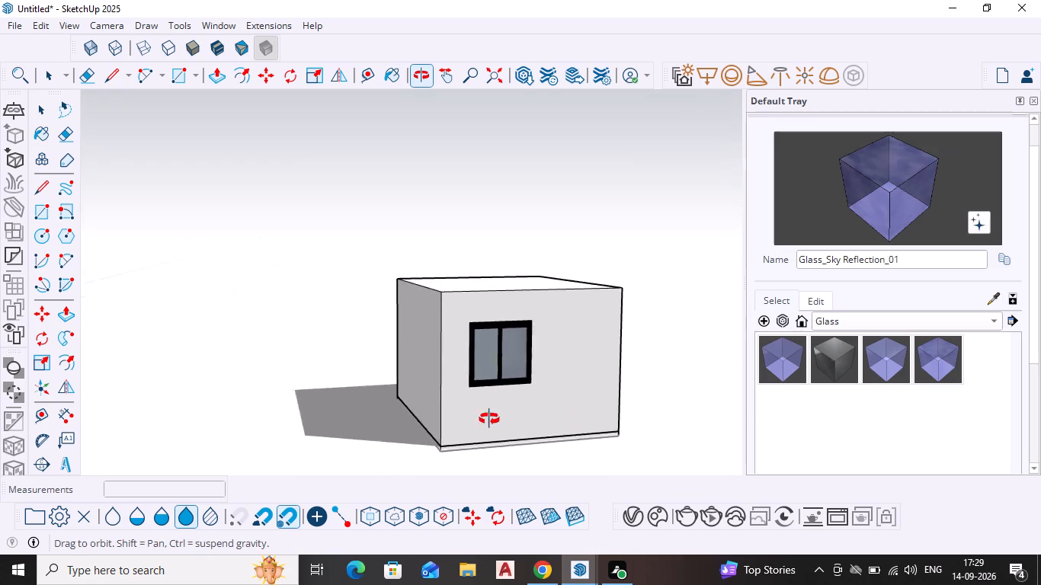
pyautogui.moveTo(489, 419); pyautogui.dragTo(415, 404, button='middle')
pyautogui.click(465, 362)
pyautogui.scroll(-6, 581, 346)
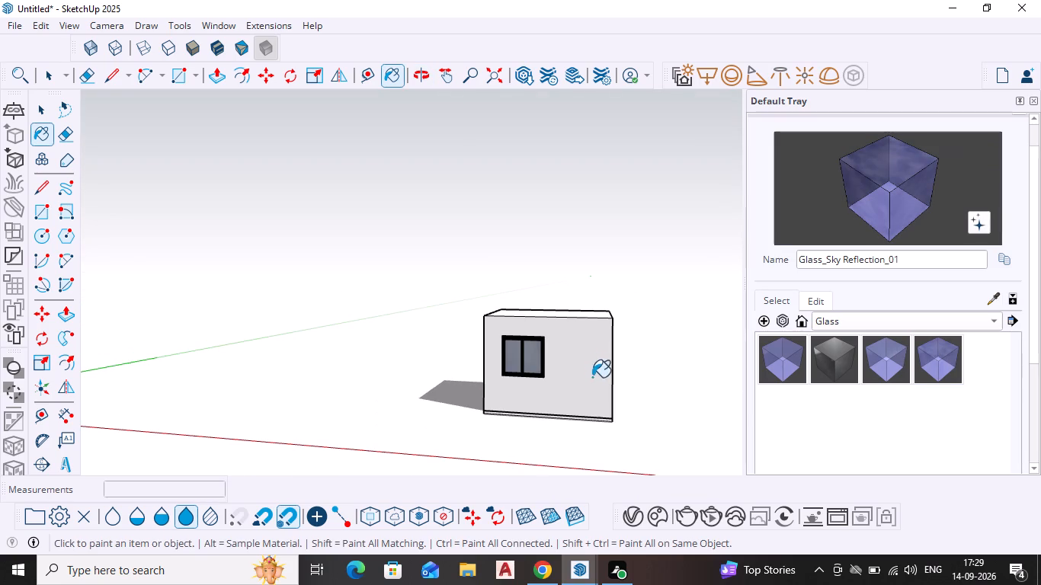
pyautogui.press('Escape')
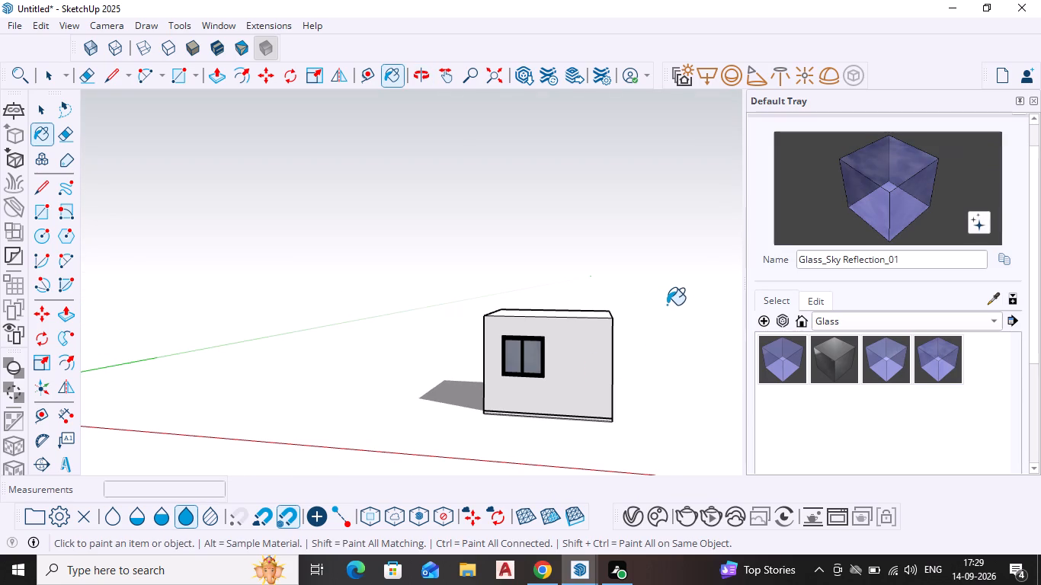
pyautogui.press('space')
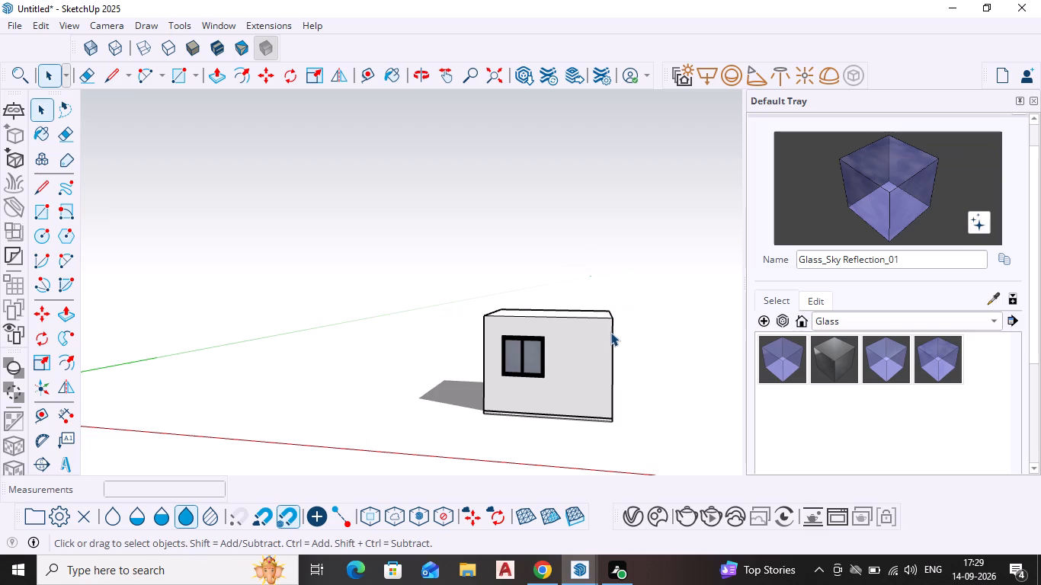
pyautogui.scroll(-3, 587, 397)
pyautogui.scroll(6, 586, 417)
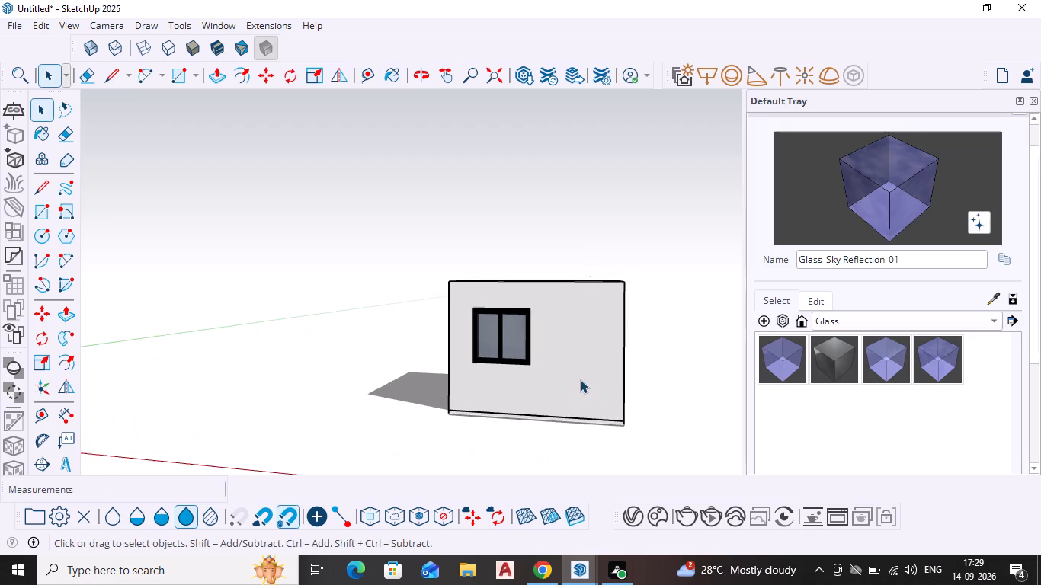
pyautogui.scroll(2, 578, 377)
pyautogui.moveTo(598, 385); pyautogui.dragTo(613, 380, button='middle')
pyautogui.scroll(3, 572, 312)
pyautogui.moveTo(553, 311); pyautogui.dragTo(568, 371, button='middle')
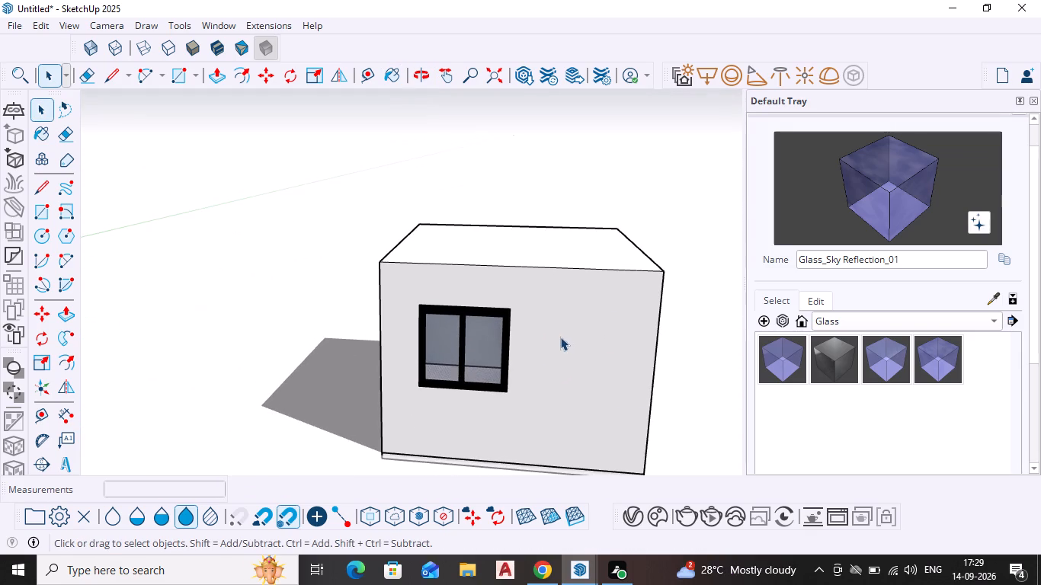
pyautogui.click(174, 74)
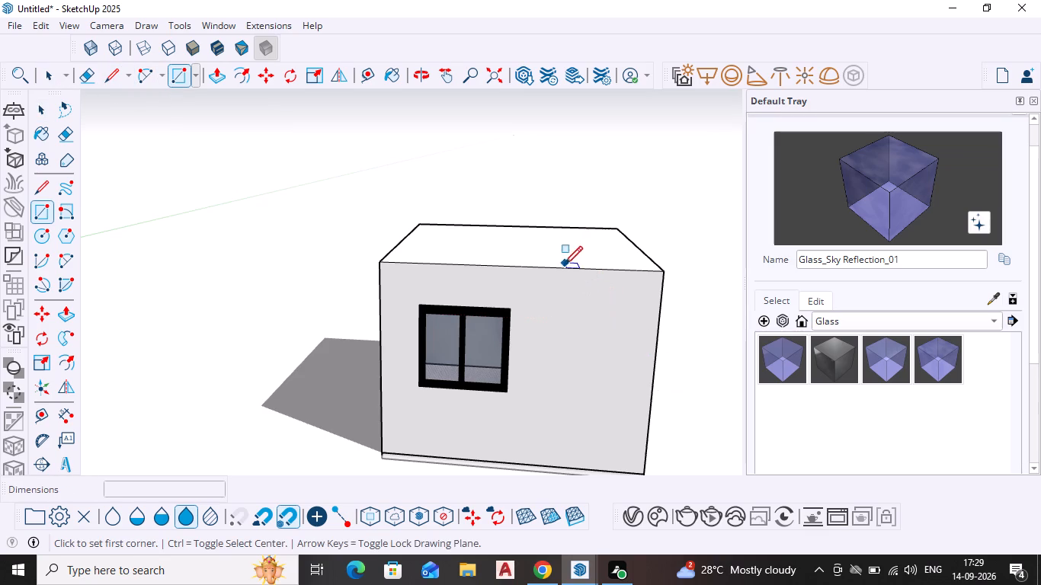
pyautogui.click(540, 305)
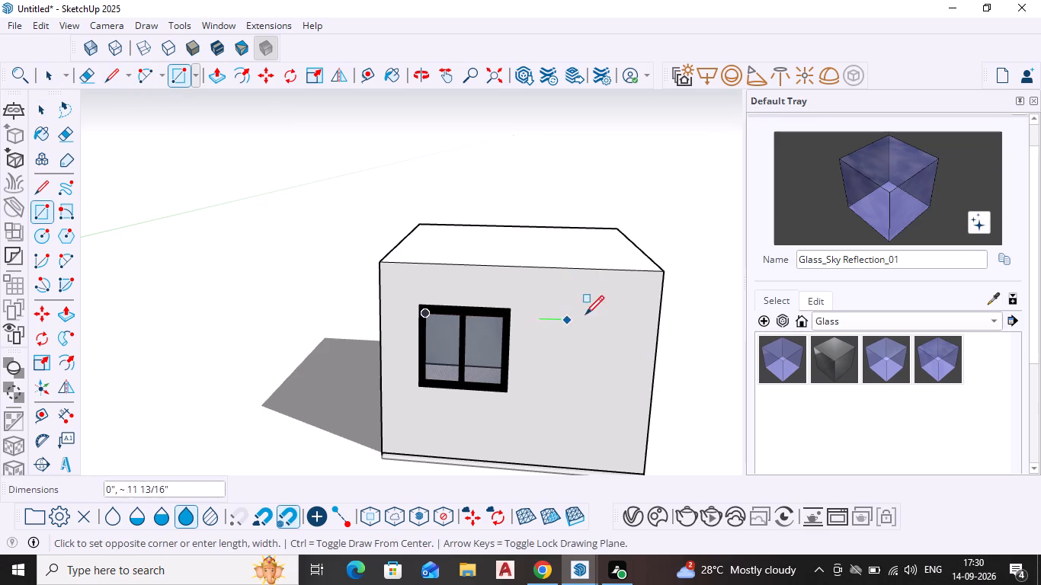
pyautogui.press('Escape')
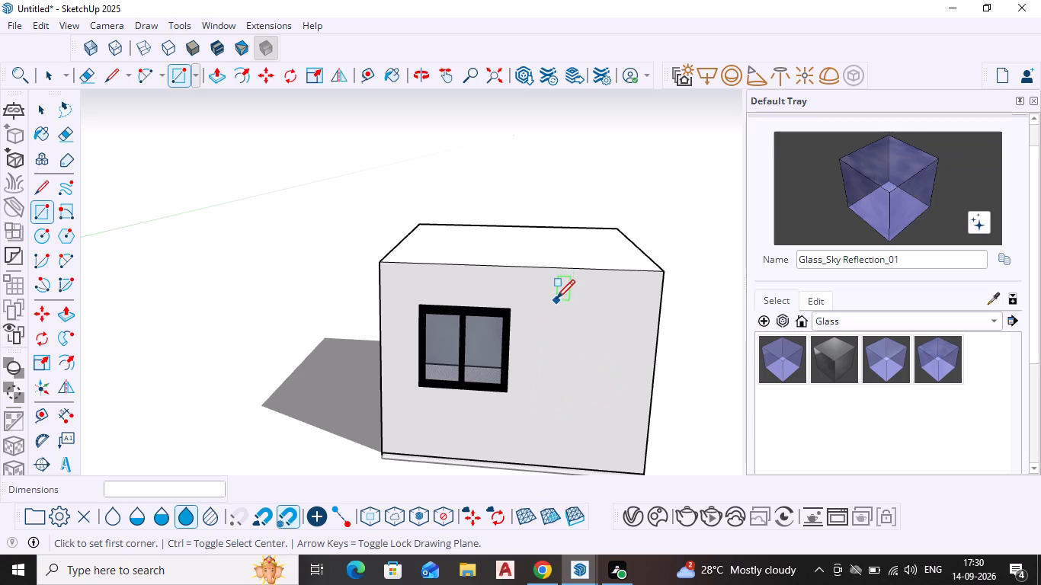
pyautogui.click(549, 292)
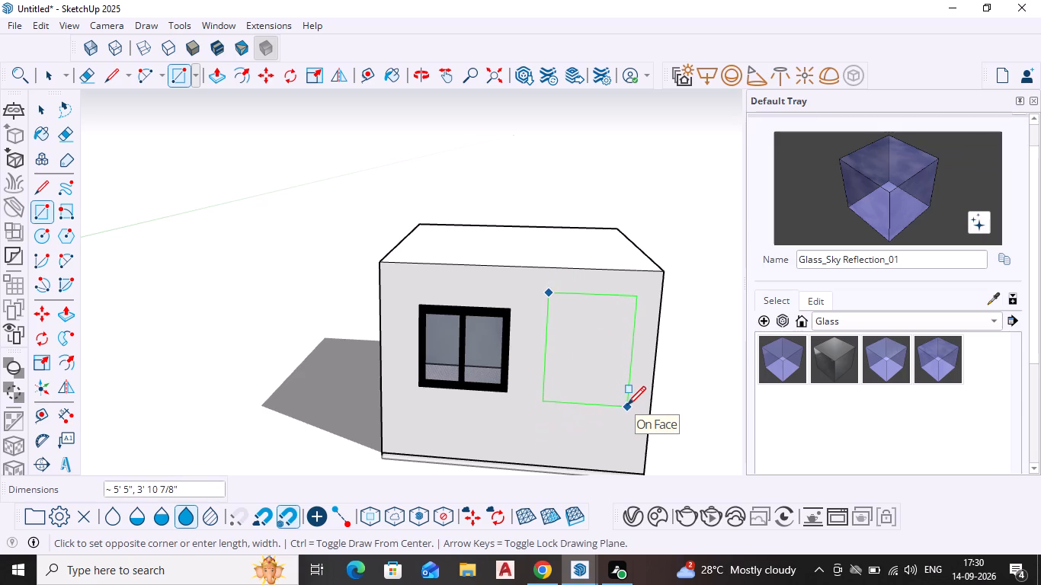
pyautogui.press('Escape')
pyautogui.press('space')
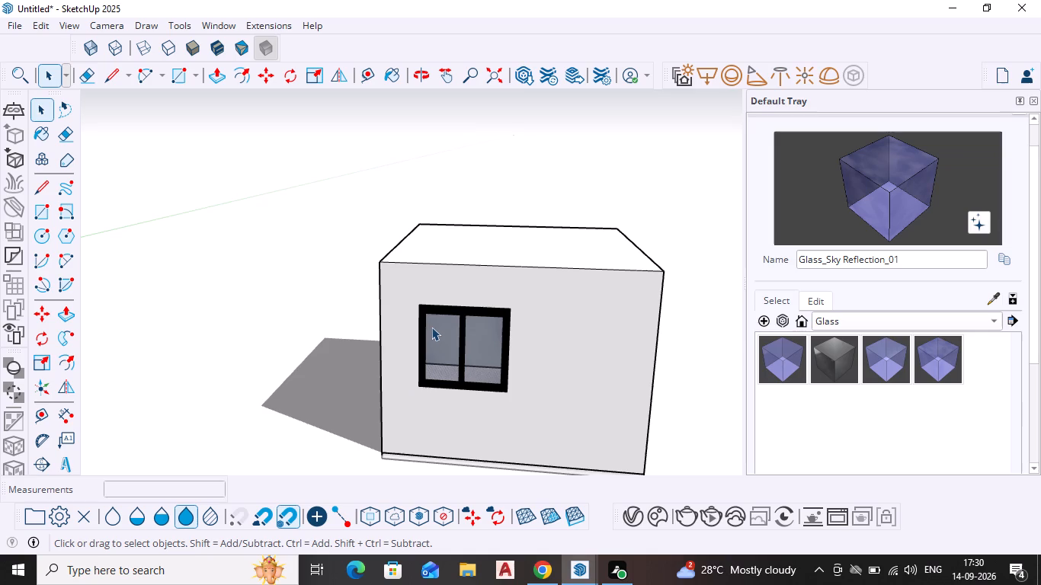
# Move the framed front window up the wall by about 6 7/16".
pyautogui.click(437, 308)
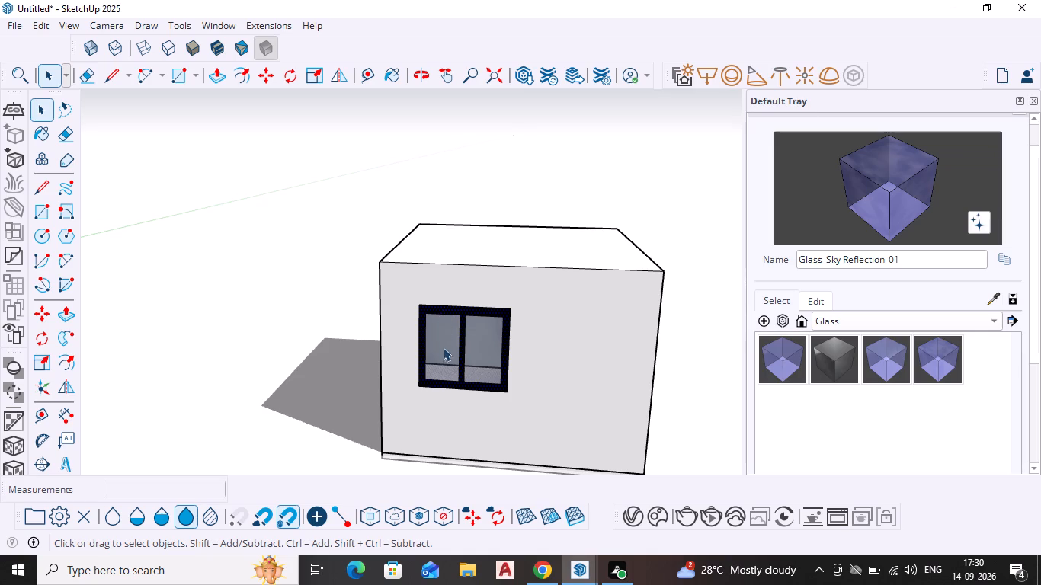
pyautogui.press('m')
pyautogui.press('Return')
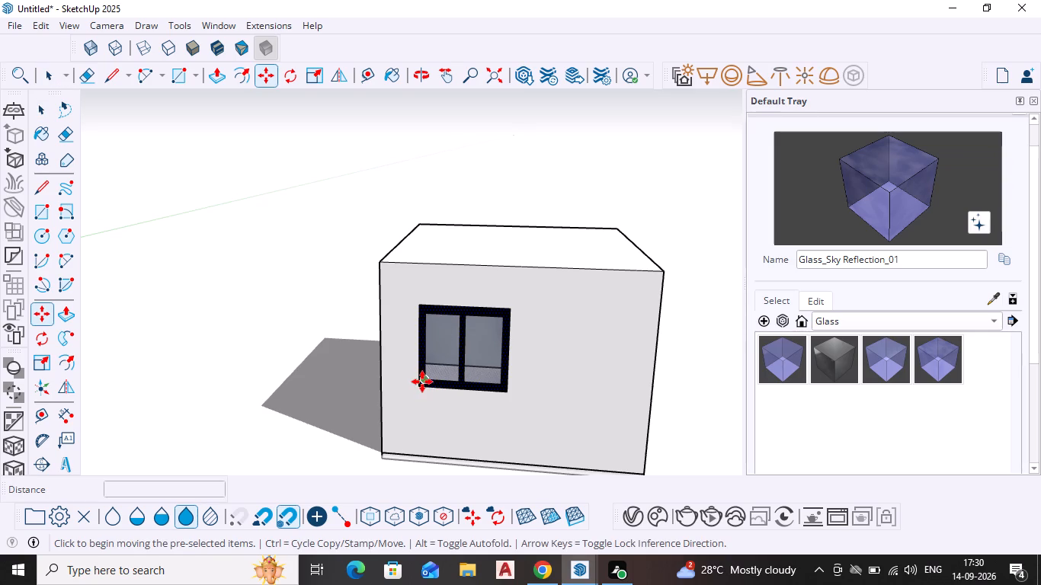
pyautogui.click(418, 386)
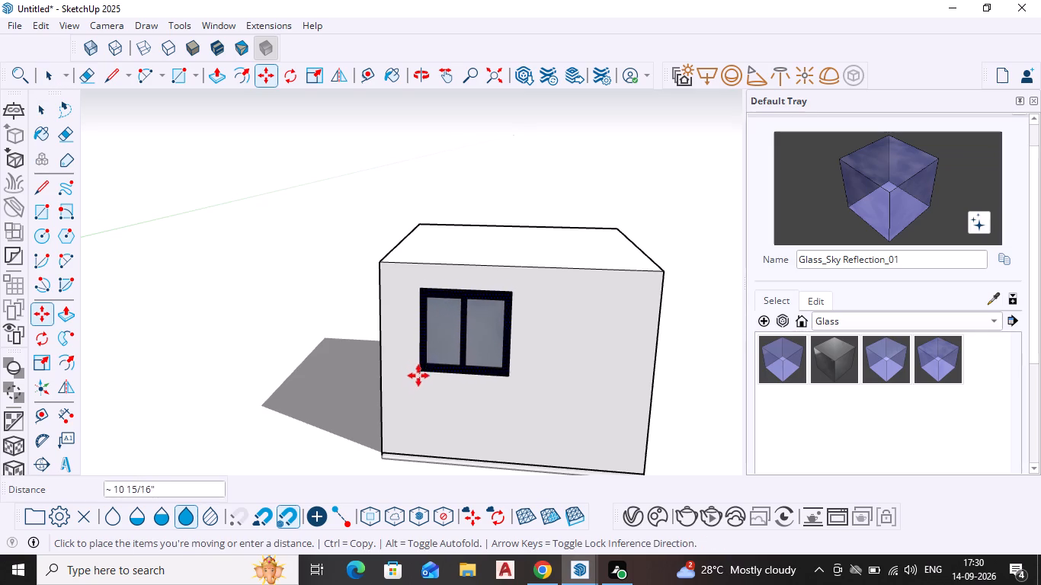
pyautogui.click(418, 376)
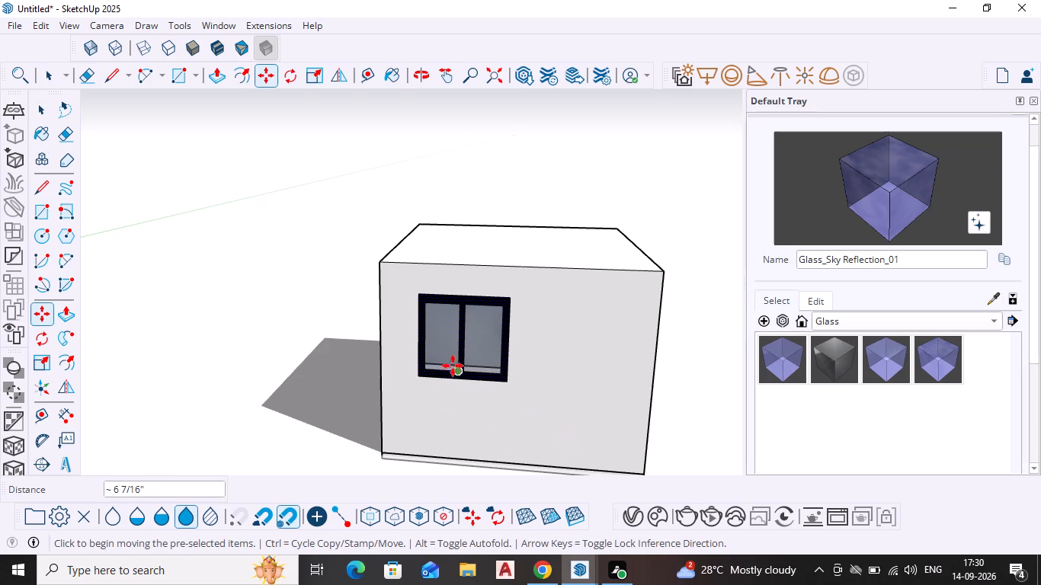
pyautogui.press('space')
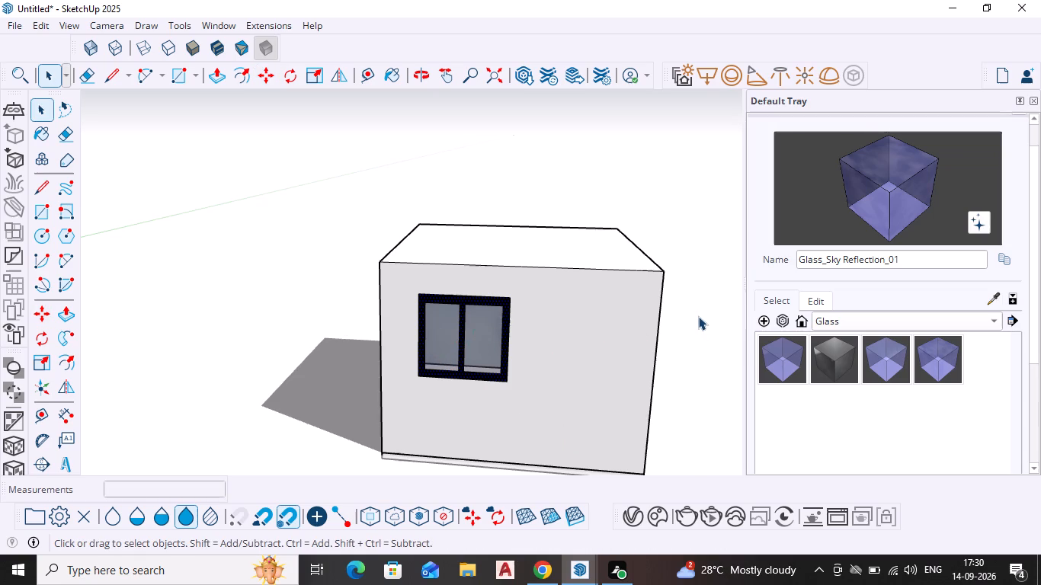
# Draw an upright door rectangle about 7' 4 15/16" by 2' 8 3/4" on the front wall beside the window.
pyautogui.press('Escape')
pyautogui.press('space')
pyautogui.press('space')
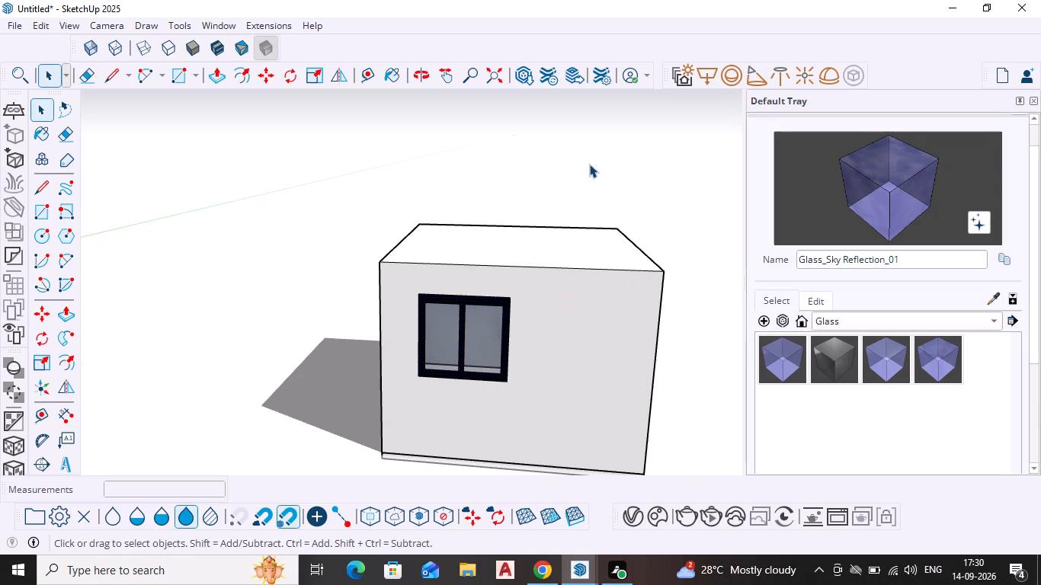
pyautogui.click(589, 164)
pyautogui.write('RE')
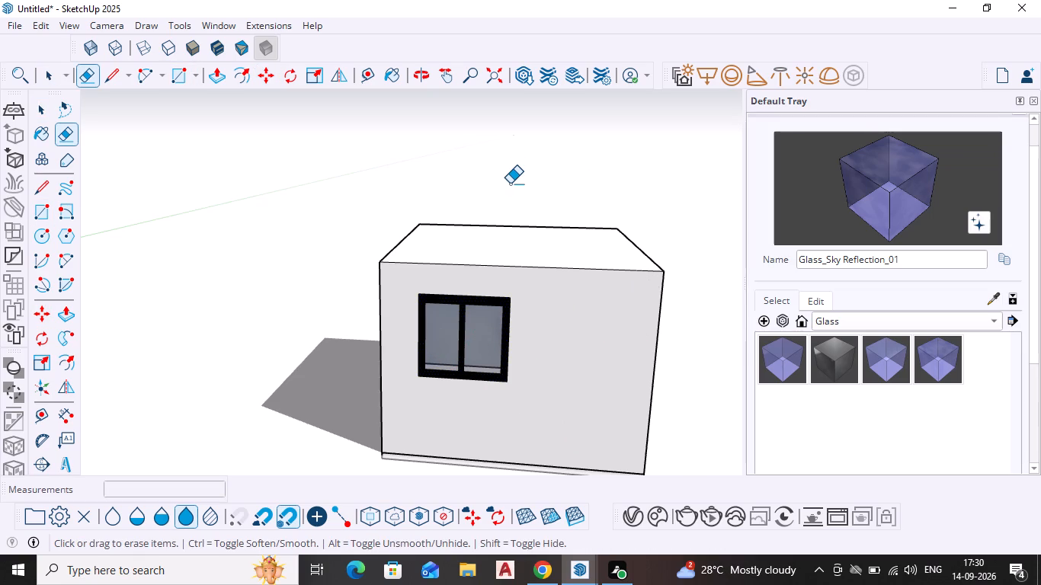
pyautogui.press('BackSpace')
pyautogui.press('space')
pyautogui.press('r')
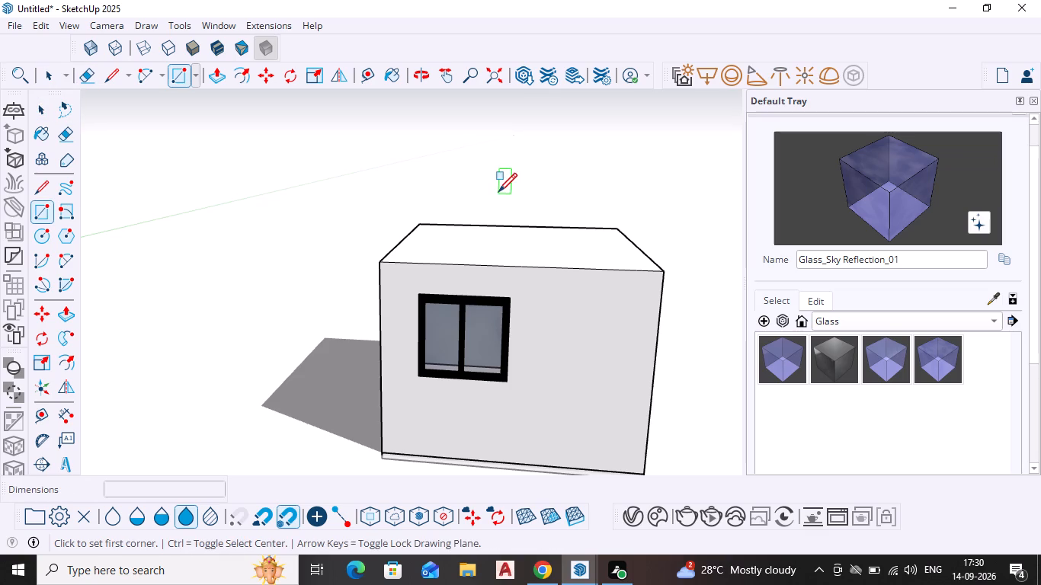
pyautogui.press('Return')
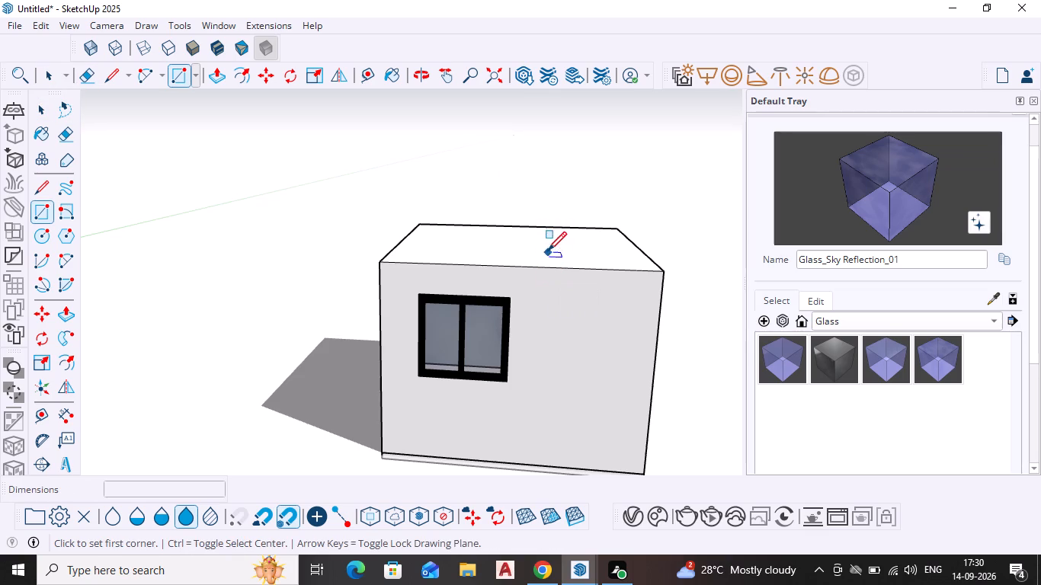
pyautogui.click(549, 300)
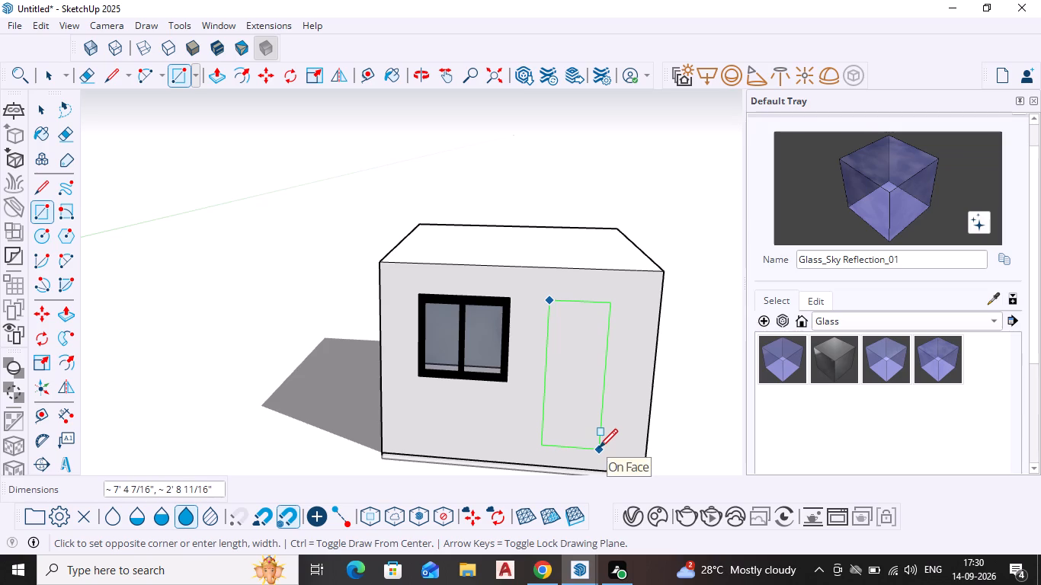
pyautogui.click(599, 450)
pyautogui.press('Escape')
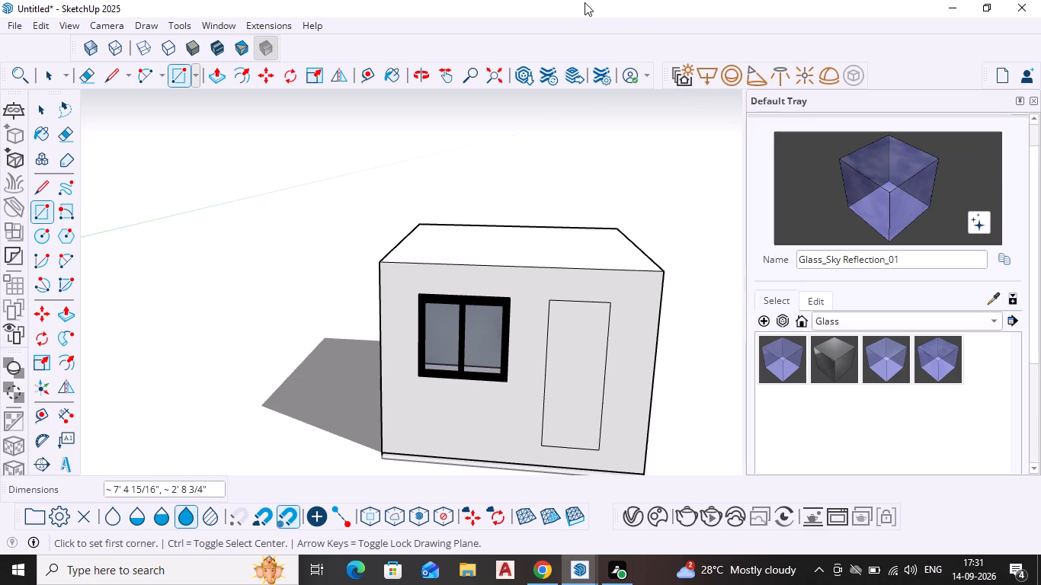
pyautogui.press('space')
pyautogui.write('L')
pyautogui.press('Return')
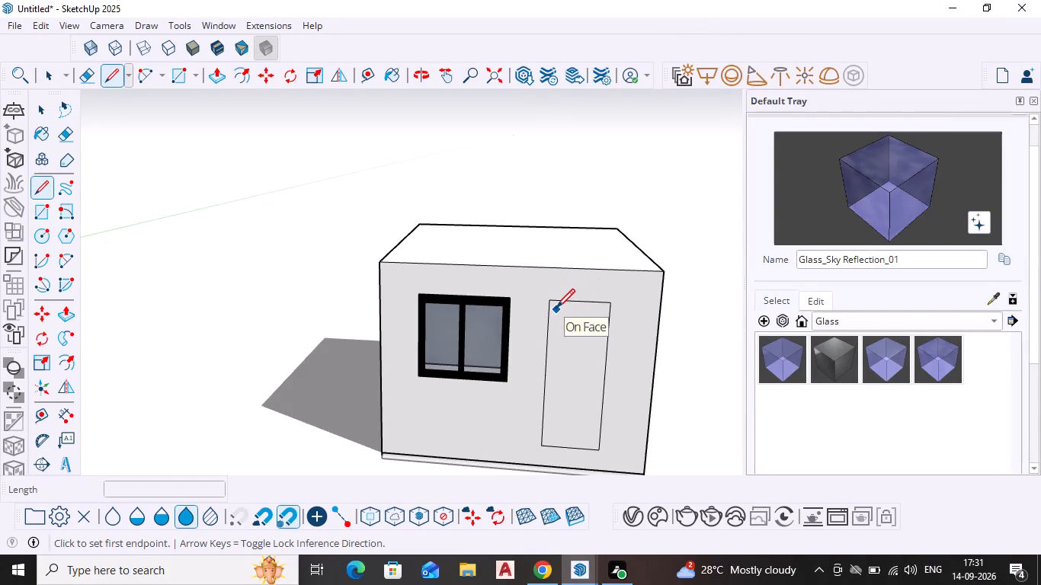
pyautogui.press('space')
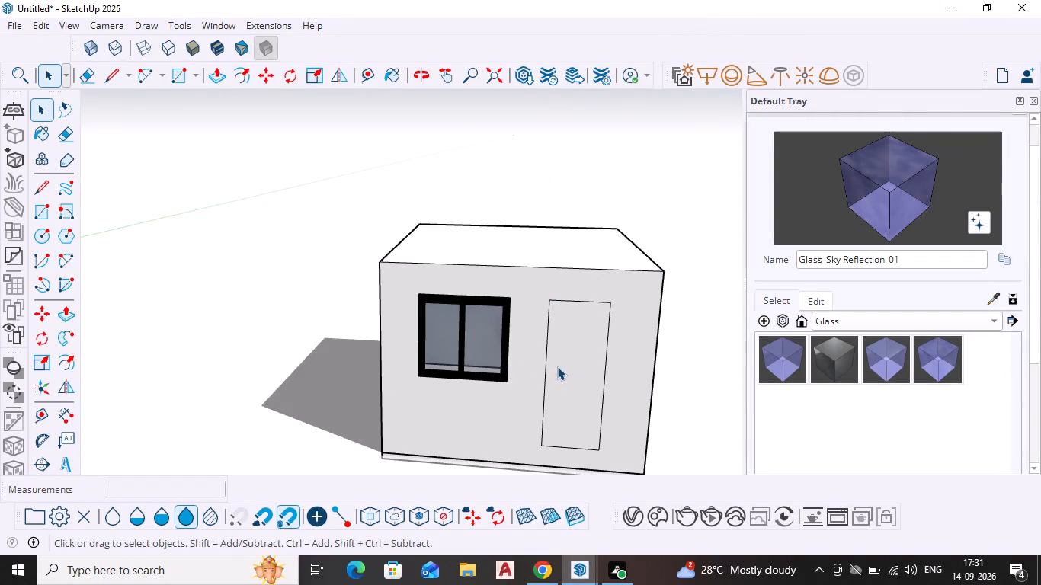
# Offset the door rectangle's outline inward by about 3 5/16" to form a frame border.
pyautogui.click(558, 369)
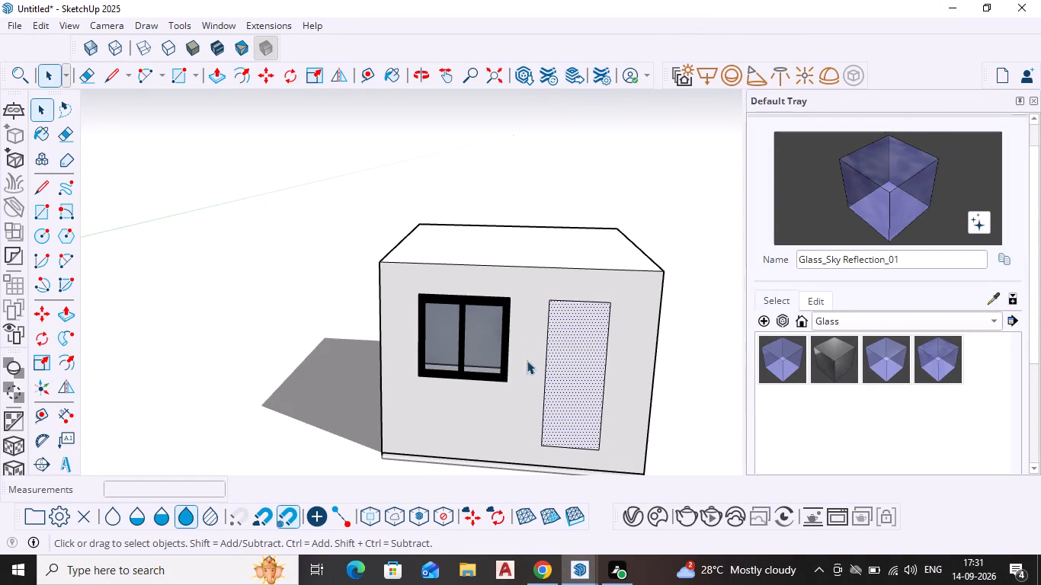
pyautogui.click(61, 365)
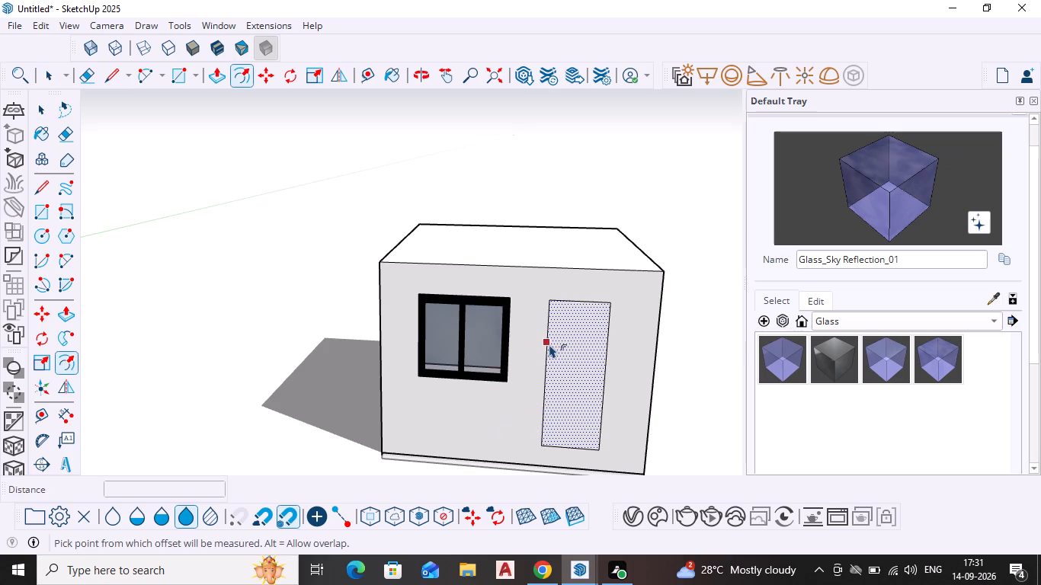
pyautogui.click(549, 344)
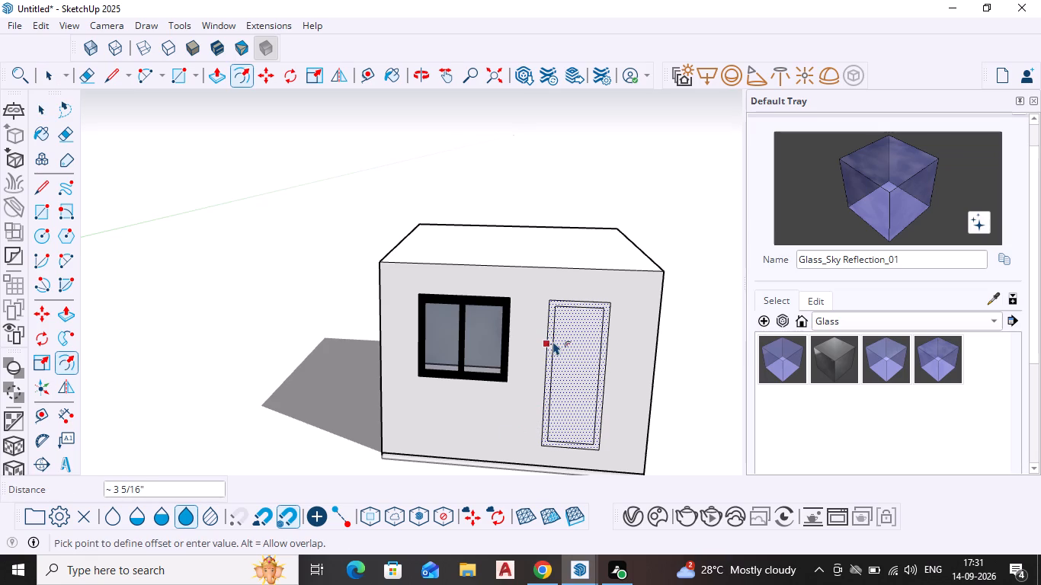
pyautogui.click(553, 341)
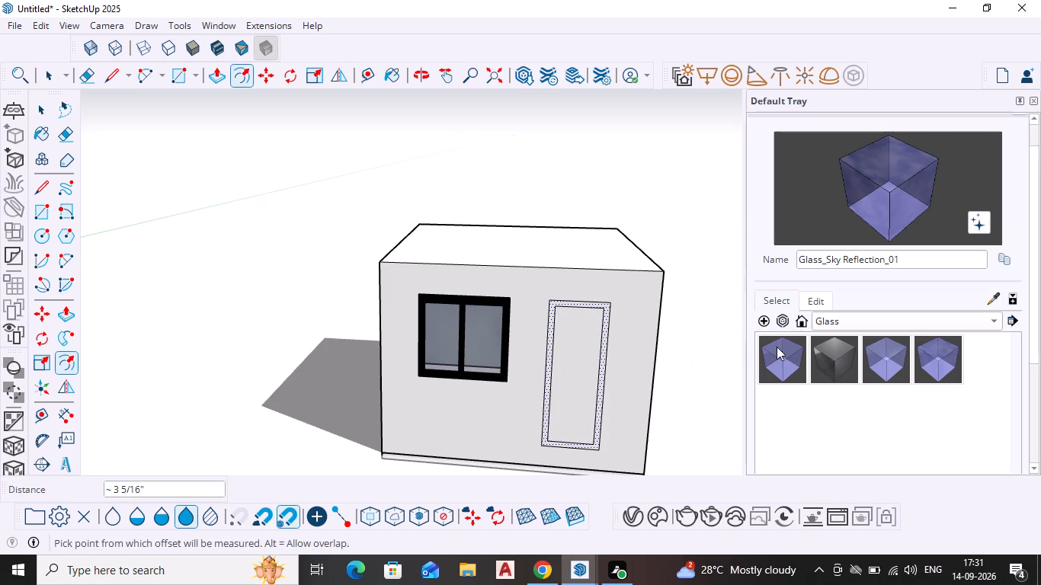
# Apply the M09_Shadow_Night material from Solid Colors to the door's frame border.
pyautogui.click(993, 315)
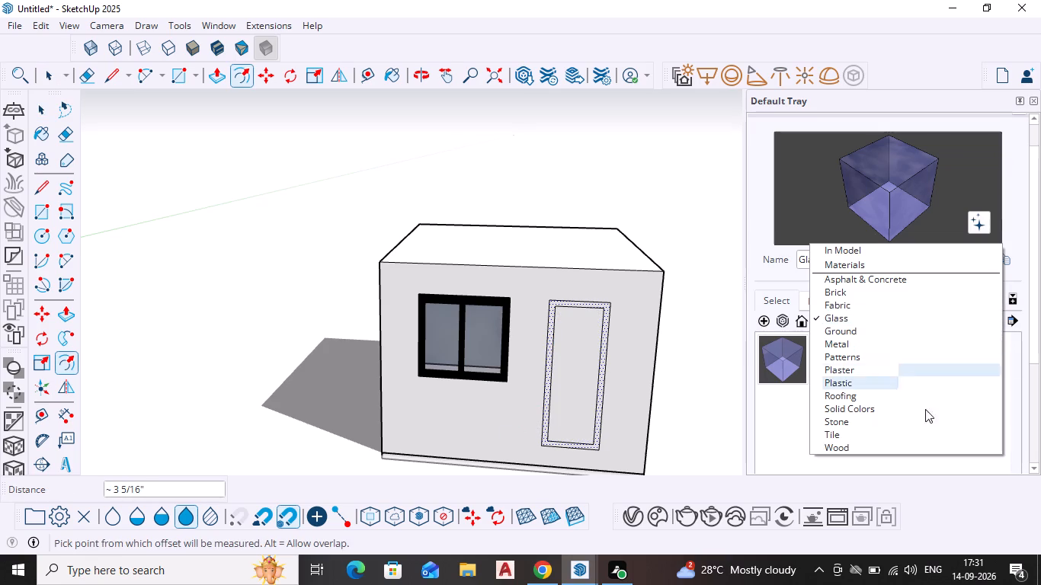
pyautogui.click(834, 402)
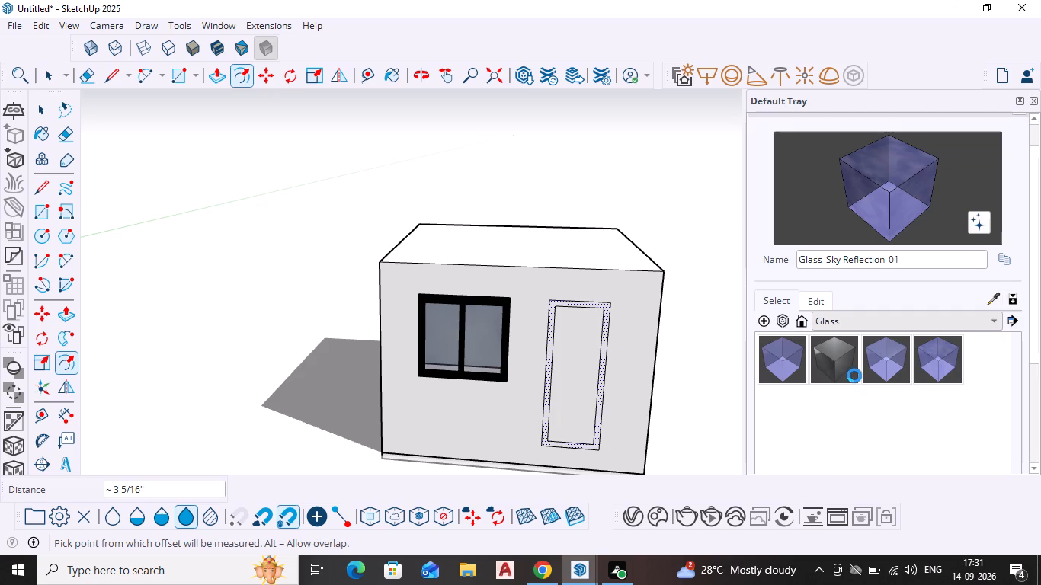
pyautogui.scroll(-3, 906, 342)
pyautogui.scroll(1, 900, 352)
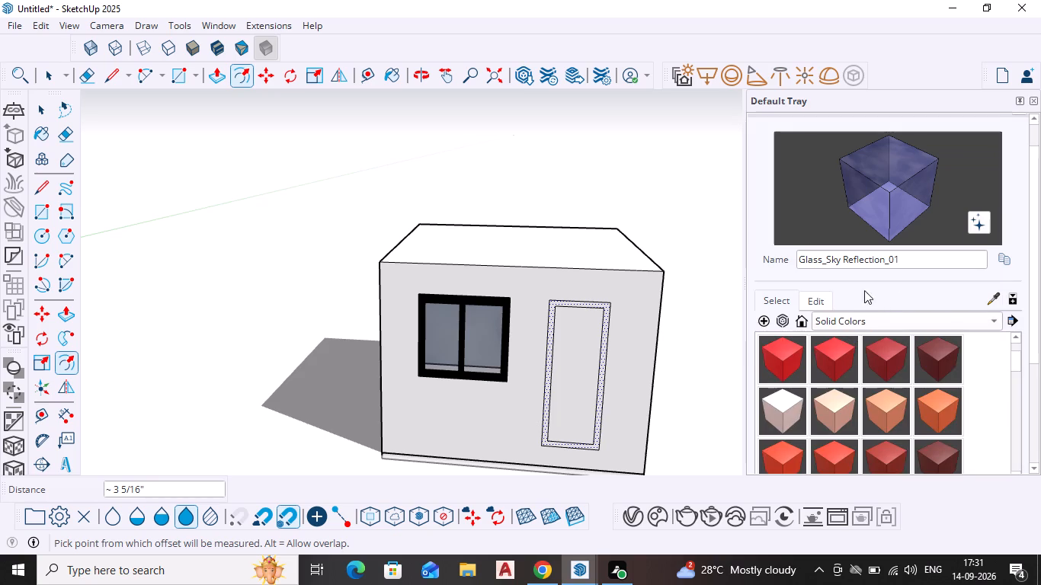
pyautogui.scroll(-20, 925, 315)
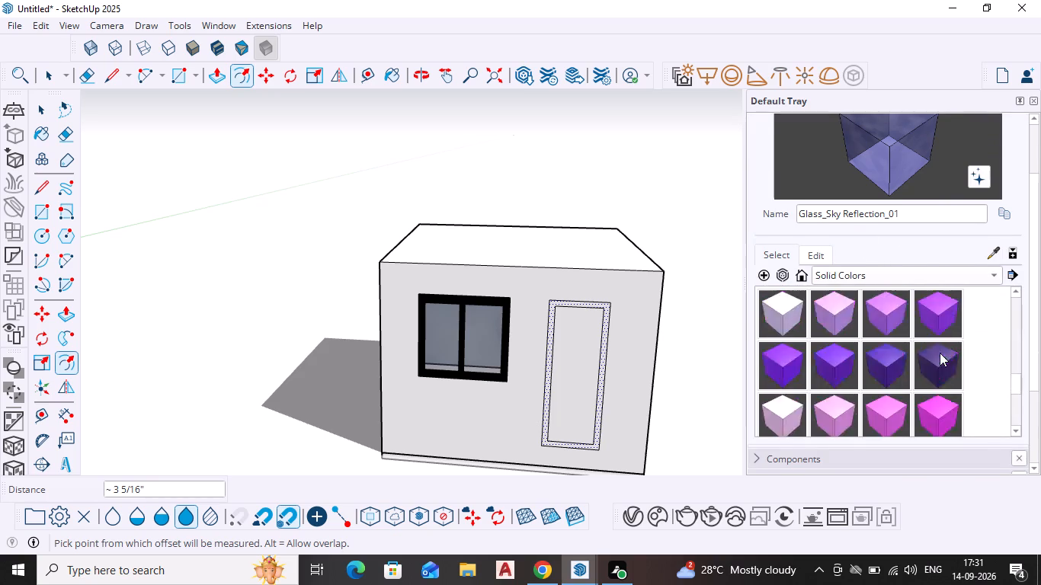
pyautogui.scroll(-7, 940, 353)
pyautogui.click(822, 282)
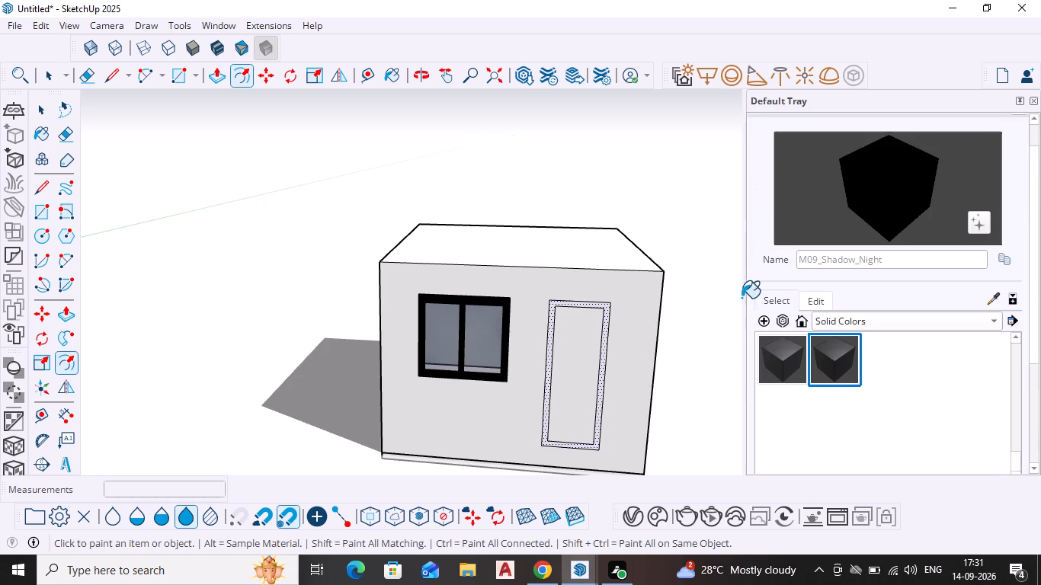
pyautogui.scroll(4, 641, 364)
pyautogui.scroll(3, 472, 411)
pyautogui.click(531, 362)
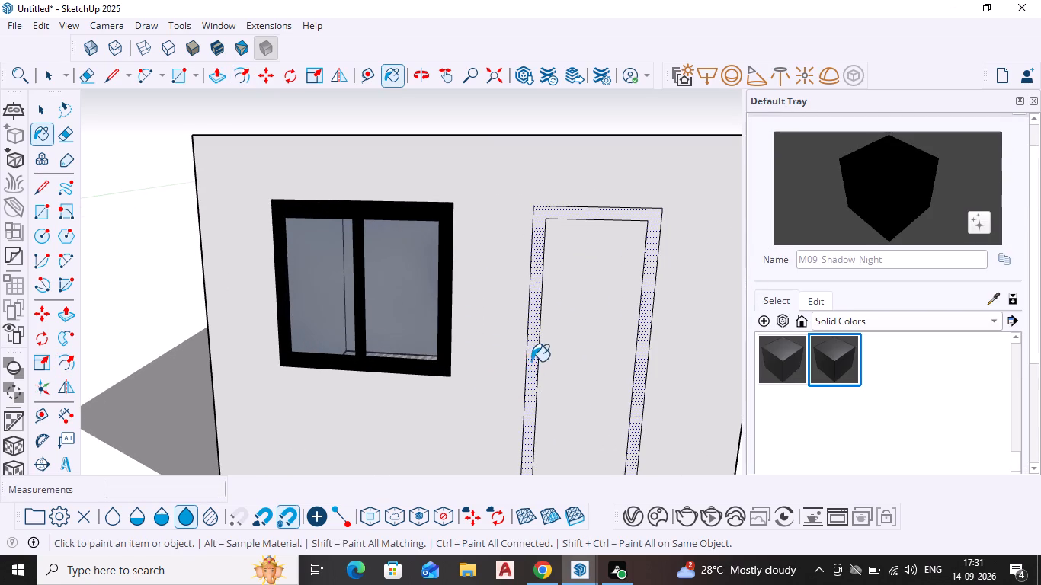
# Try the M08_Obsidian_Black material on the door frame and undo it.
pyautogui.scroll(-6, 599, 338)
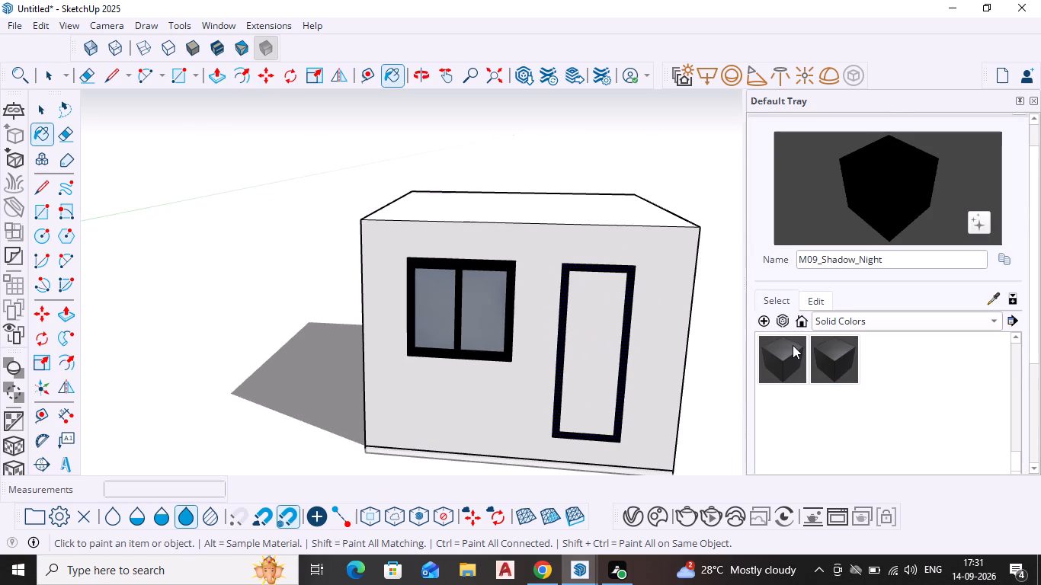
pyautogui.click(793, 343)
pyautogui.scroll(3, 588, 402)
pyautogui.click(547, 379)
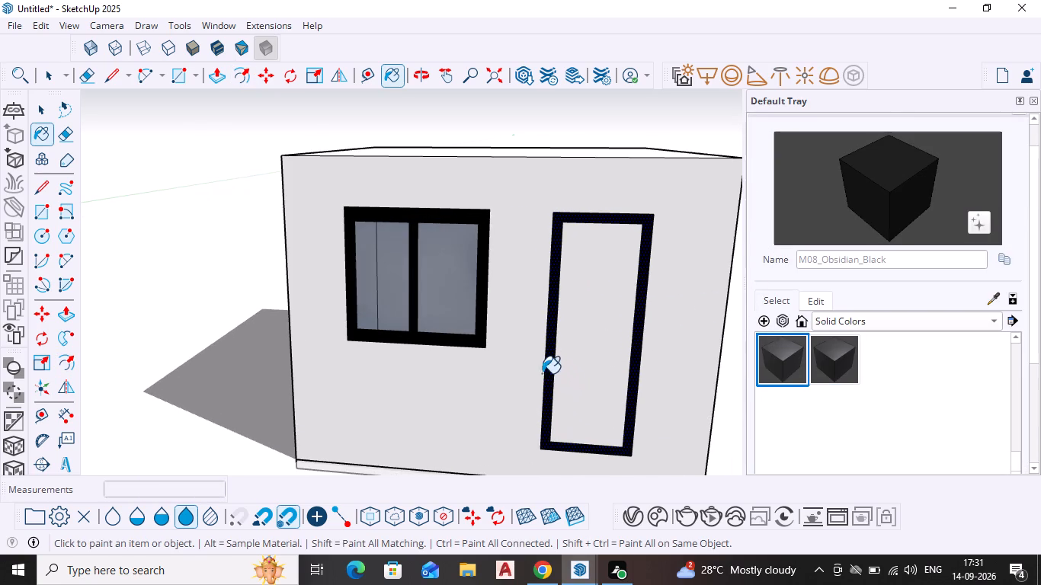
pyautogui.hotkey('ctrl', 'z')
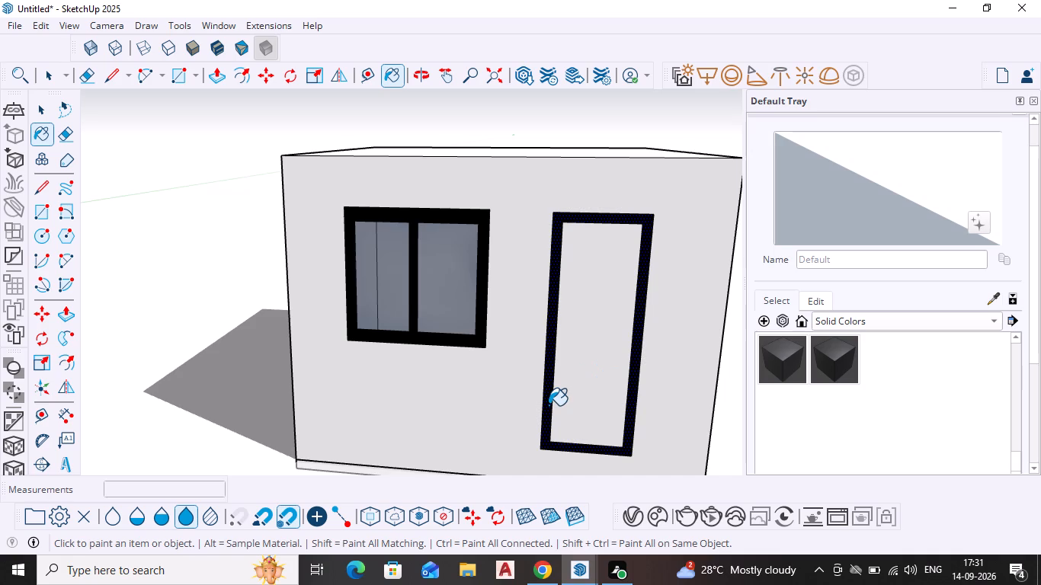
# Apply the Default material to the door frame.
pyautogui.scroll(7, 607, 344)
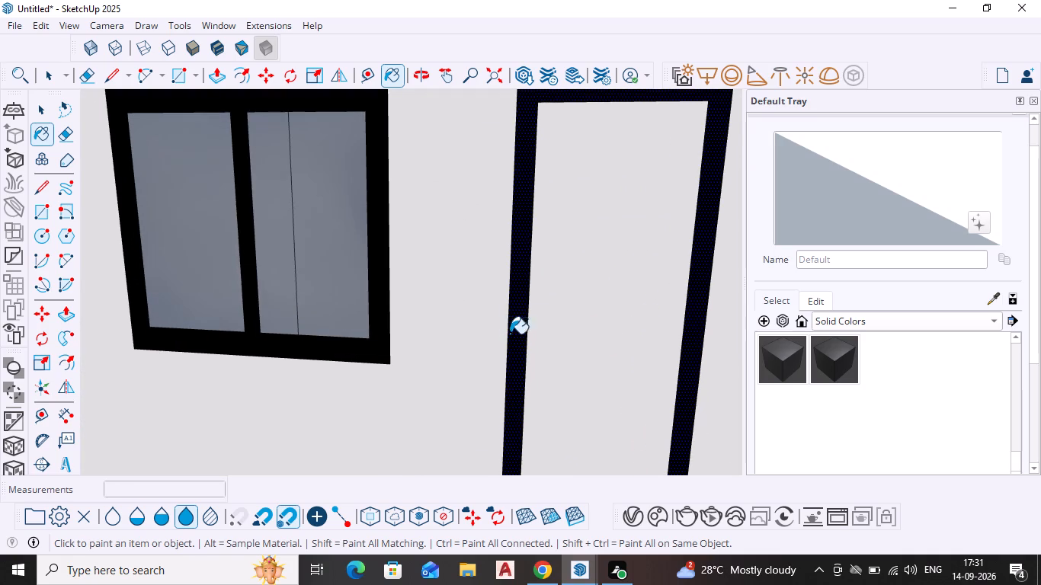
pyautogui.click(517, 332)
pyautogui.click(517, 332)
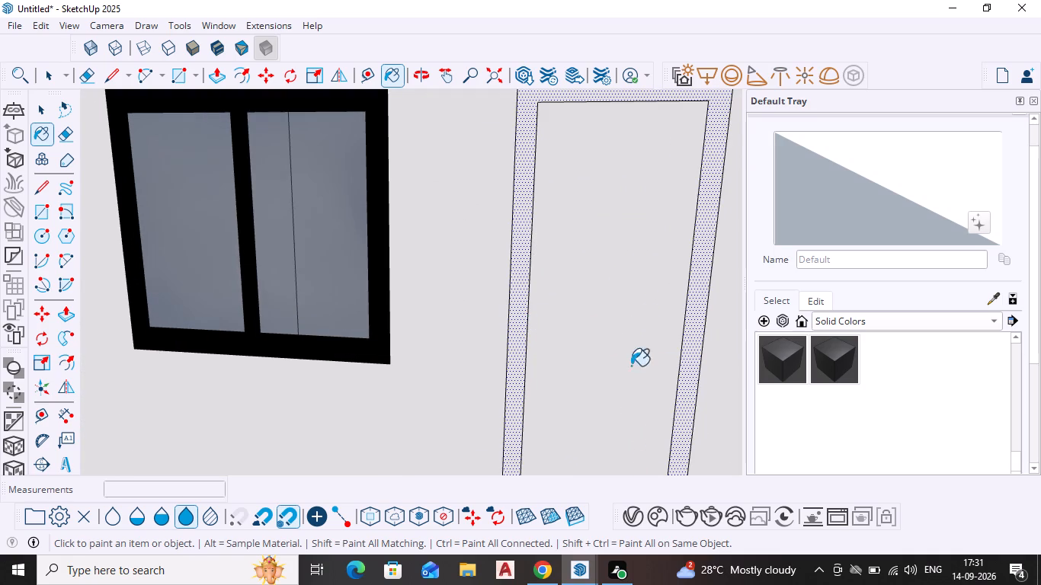
# Reapply the M09_Shadow_Night material to the door frame and clear the selection.
pyautogui.tripleClick(841, 356)
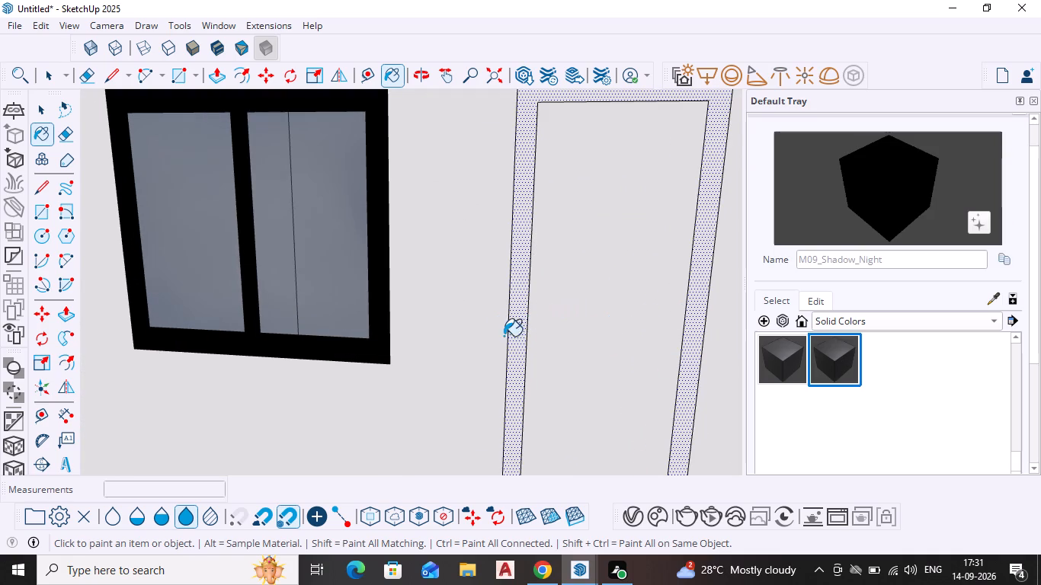
pyautogui.click(516, 330)
pyautogui.scroll(-8, 523, 333)
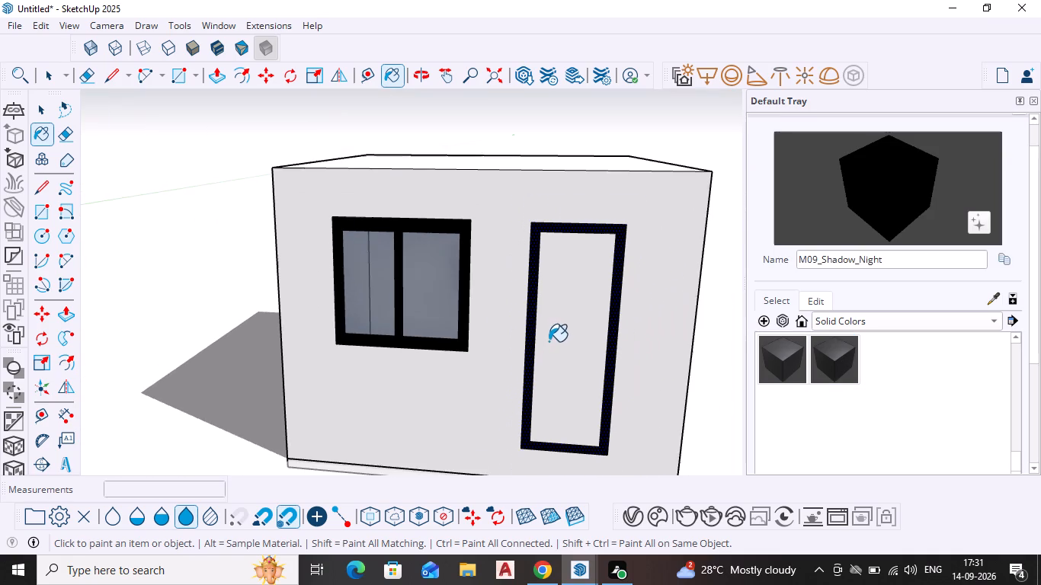
pyautogui.press('space')
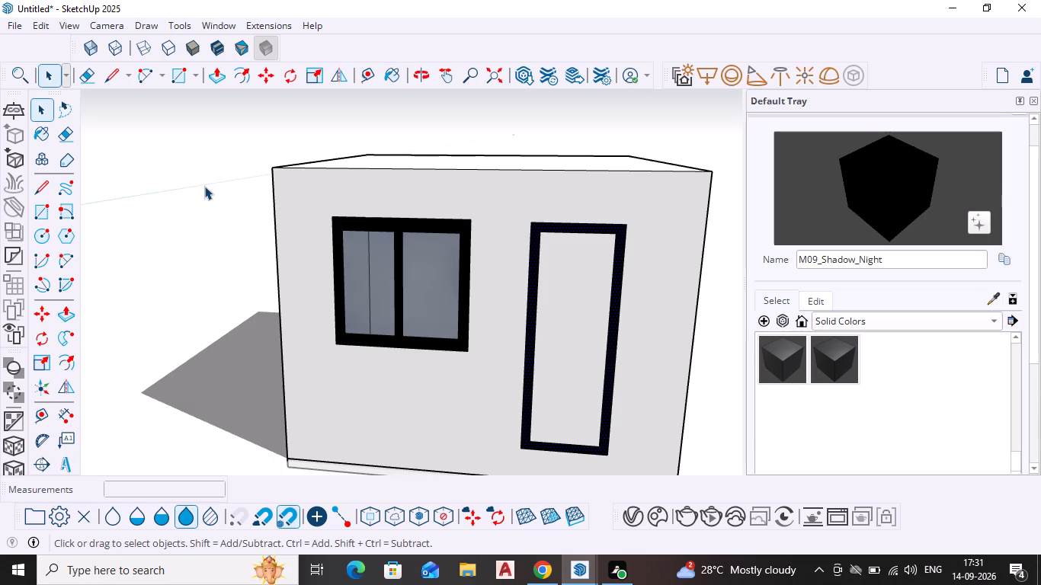
pyautogui.click(185, 165)
# Draw a vertical line about 7' 4 15/16" long from the door frame's outer top edge to its outer bottom edge.
pyautogui.scroll(-2, 667, 368)
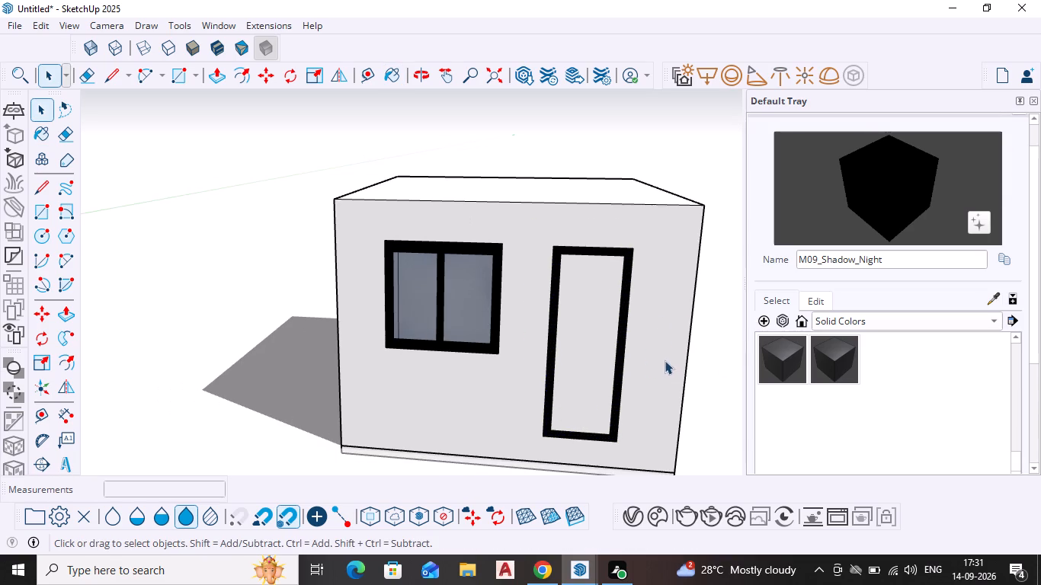
pyautogui.scroll(2, 581, 302)
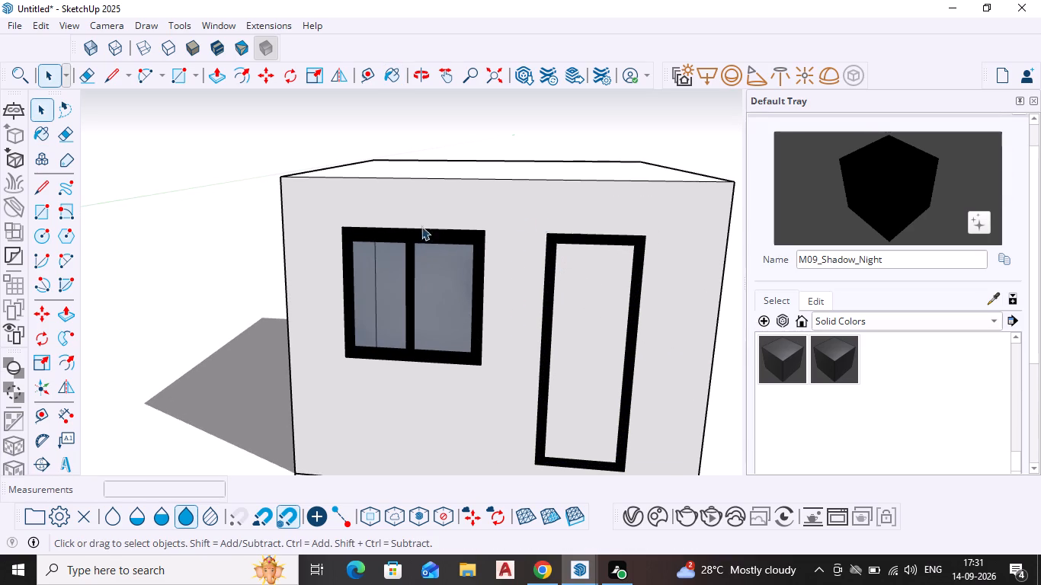
pyautogui.scroll(-1, 343, 238)
pyautogui.click(52, 184)
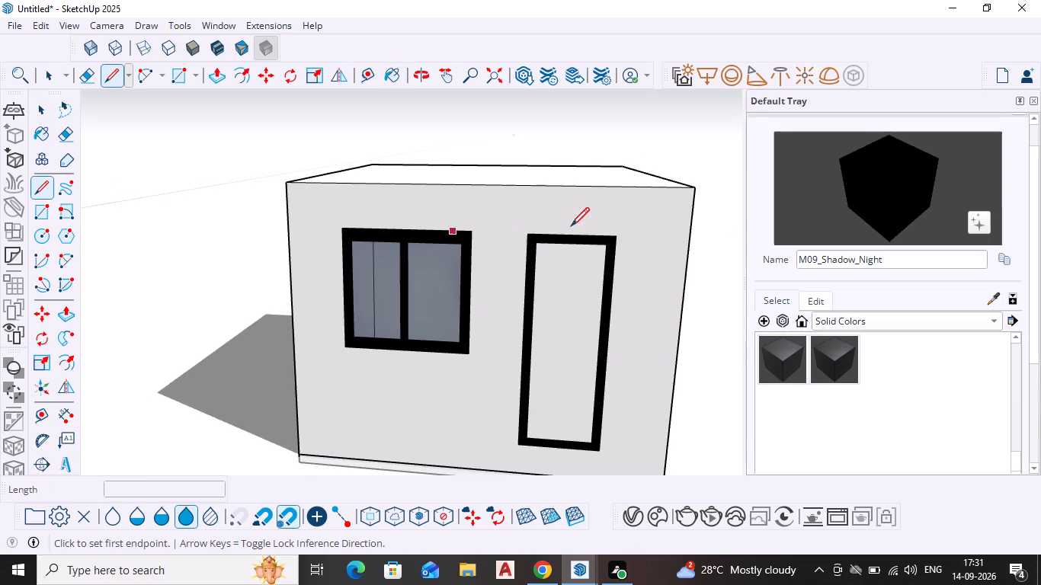
pyautogui.scroll(2, 601, 236)
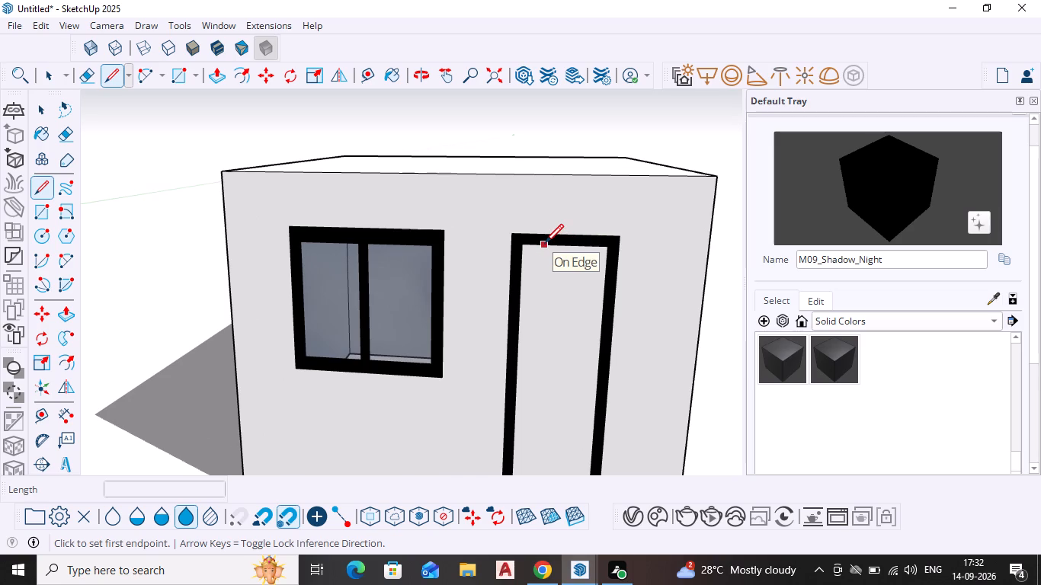
pyautogui.click(551, 238)
pyautogui.scroll(-1, 542, 370)
pyautogui.moveTo(542, 370); pyautogui.dragTo(555, 313, button='middle')
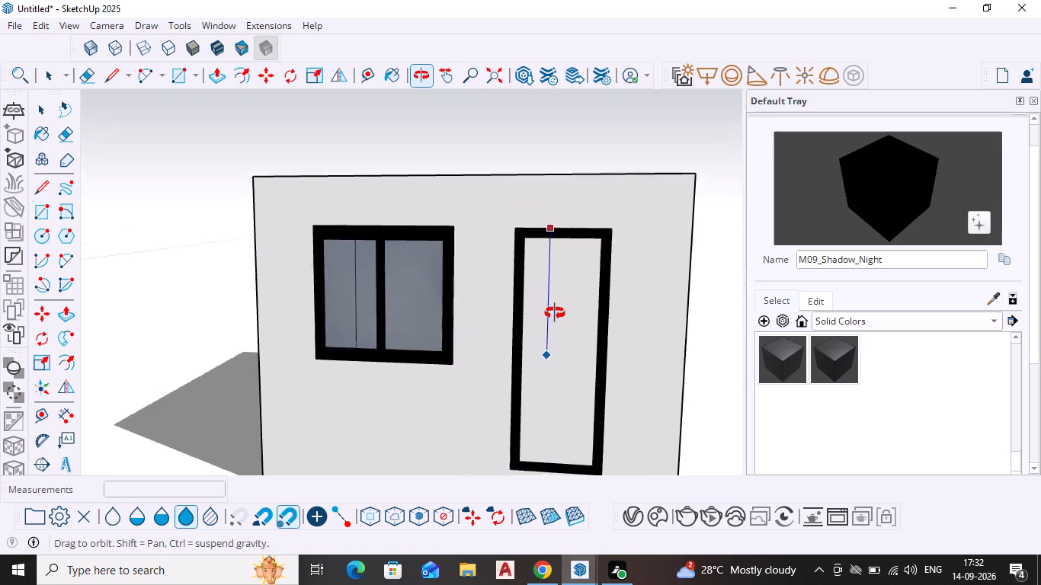
pyautogui.moveTo(555, 313); pyautogui.dragTo(561, 292, button='middle')
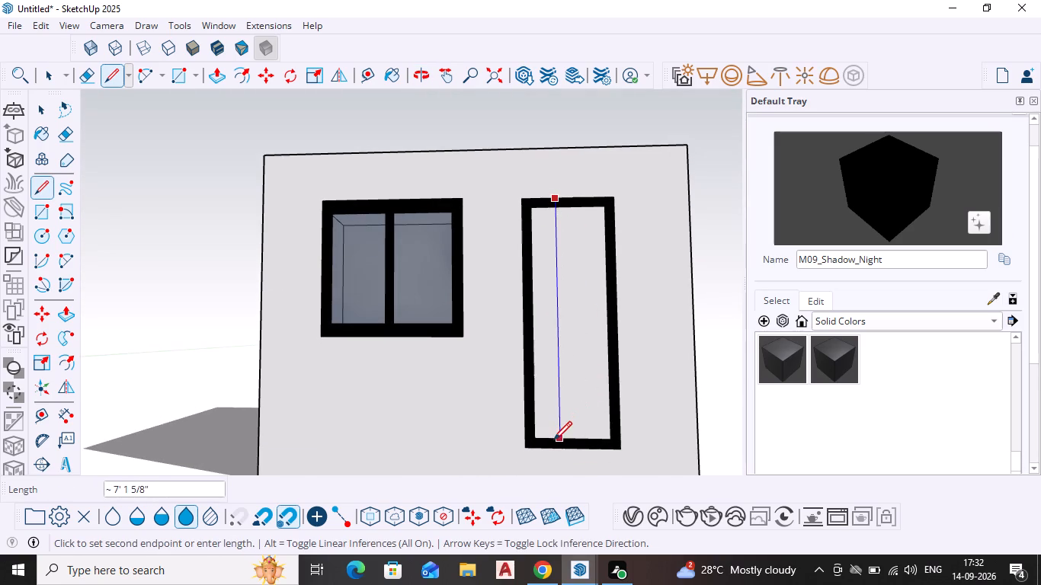
pyautogui.click(558, 447)
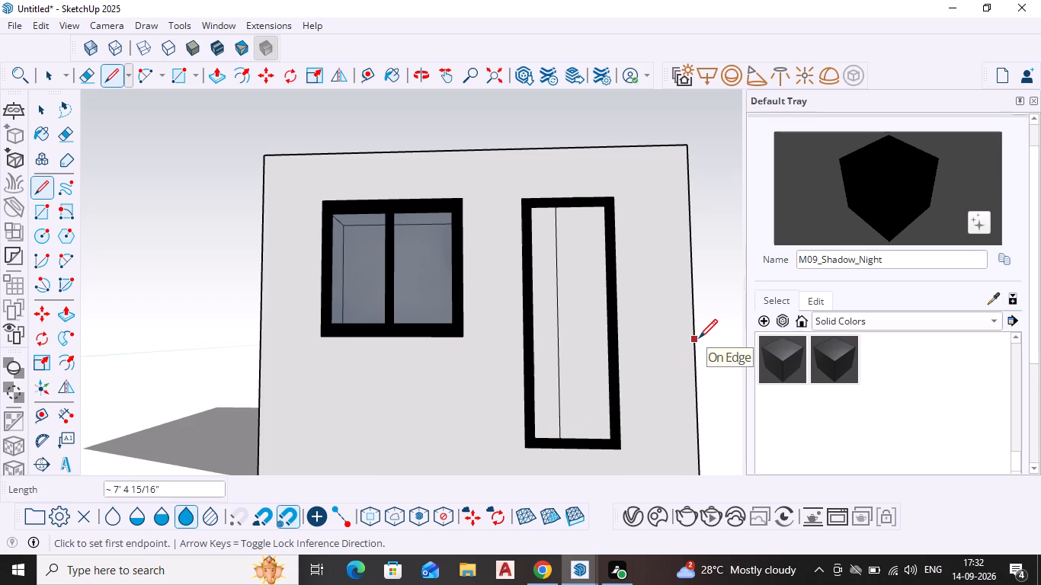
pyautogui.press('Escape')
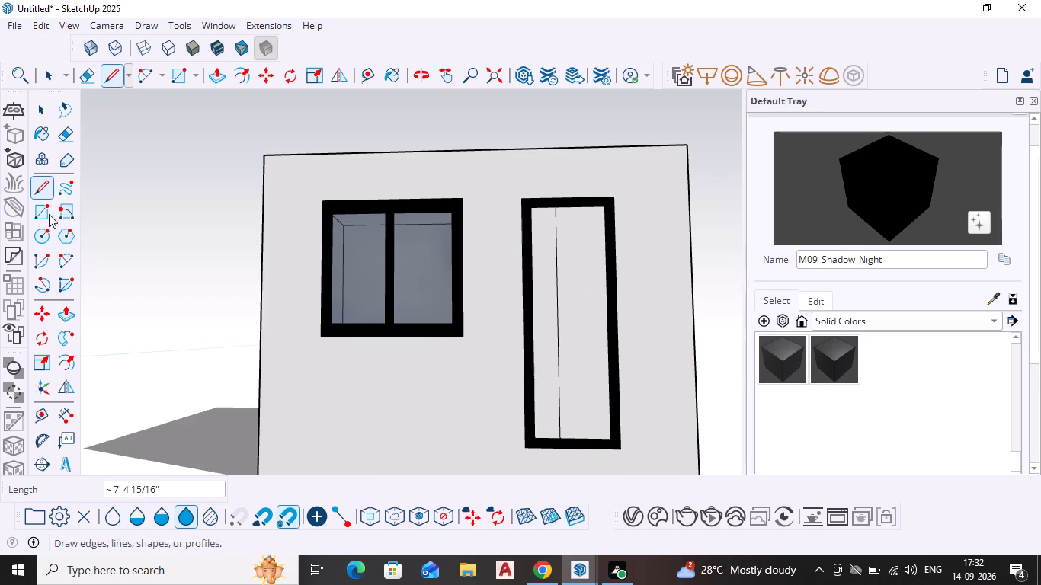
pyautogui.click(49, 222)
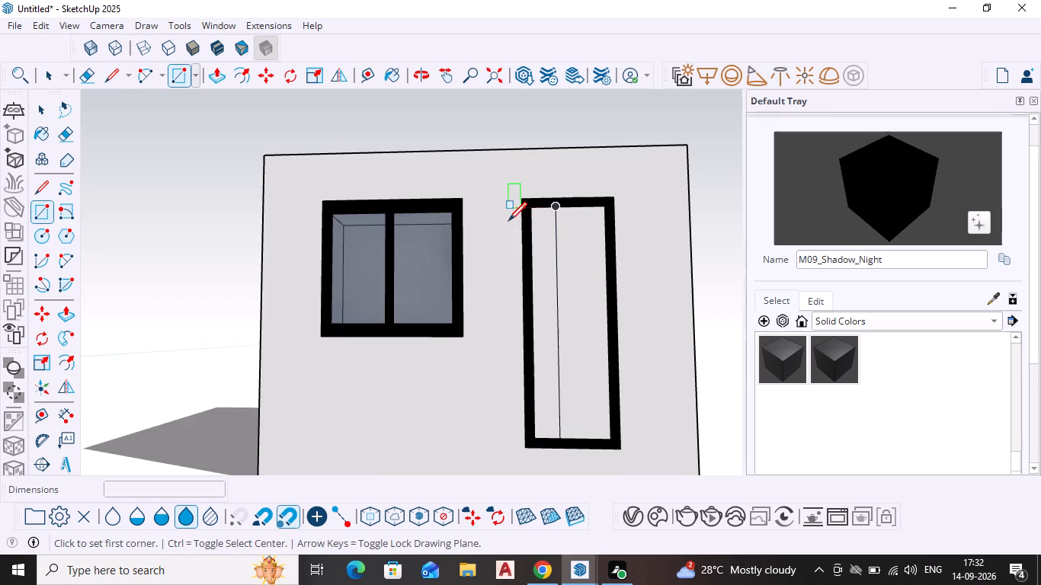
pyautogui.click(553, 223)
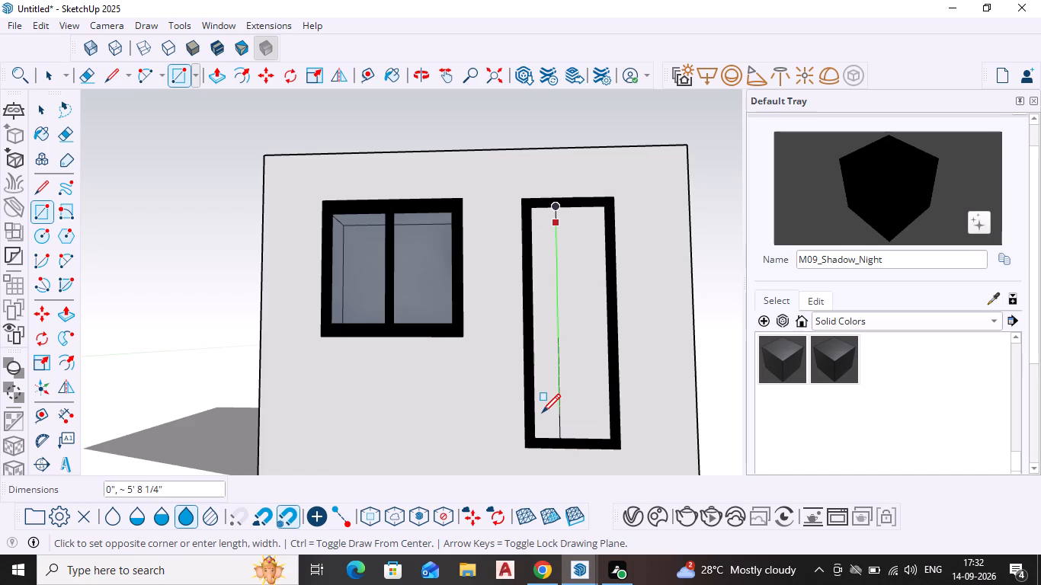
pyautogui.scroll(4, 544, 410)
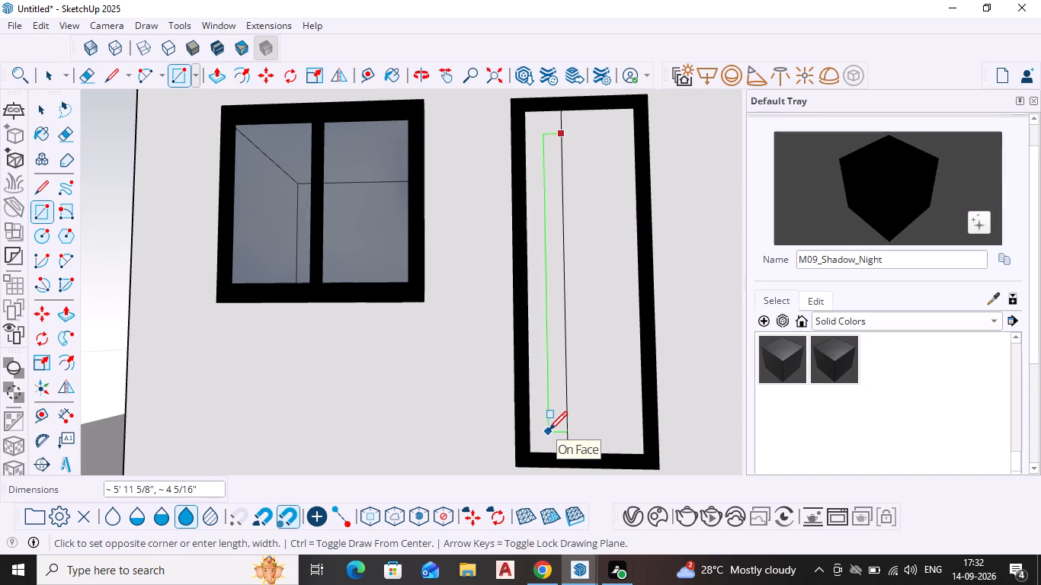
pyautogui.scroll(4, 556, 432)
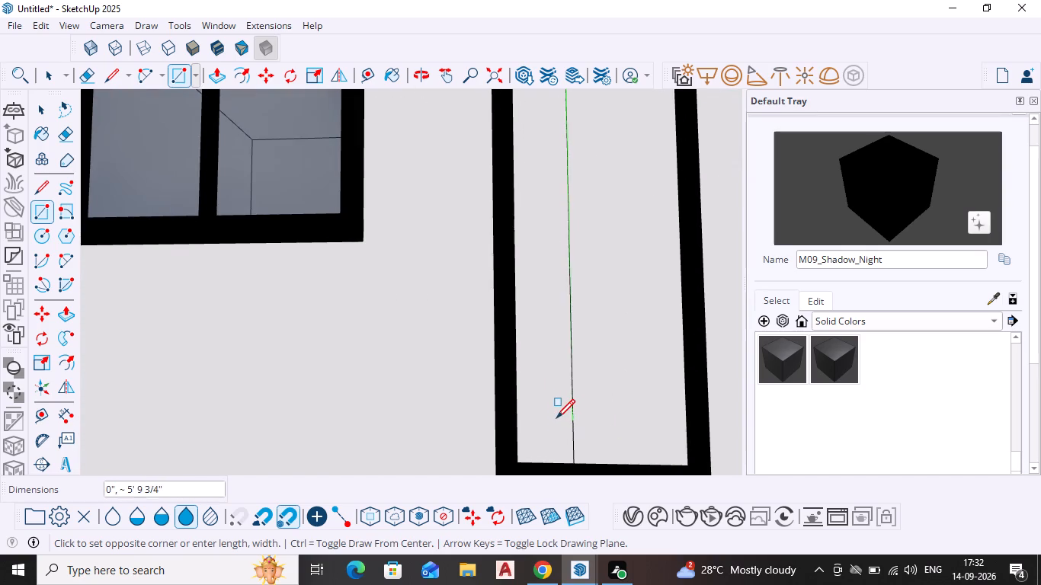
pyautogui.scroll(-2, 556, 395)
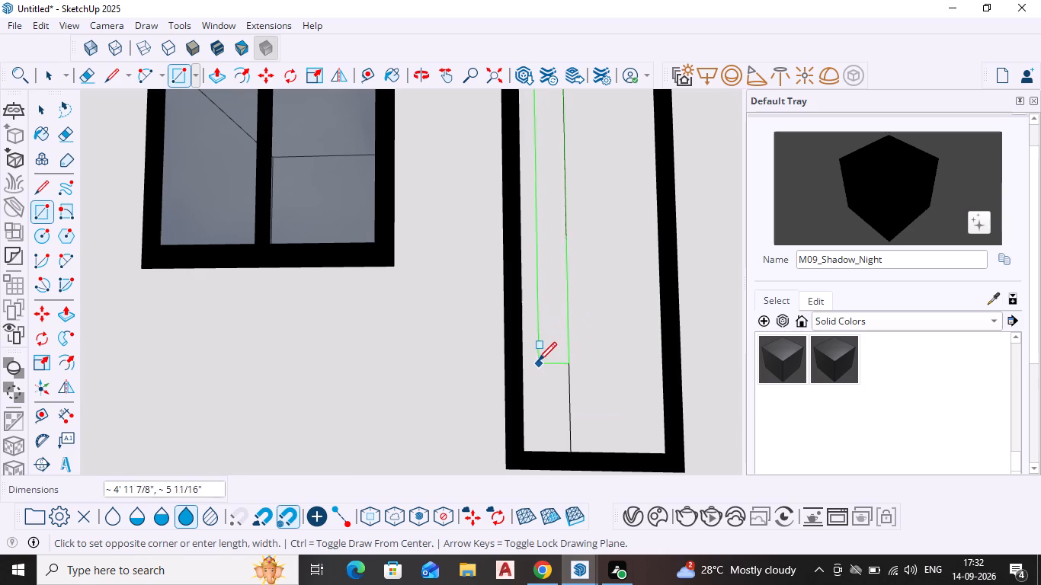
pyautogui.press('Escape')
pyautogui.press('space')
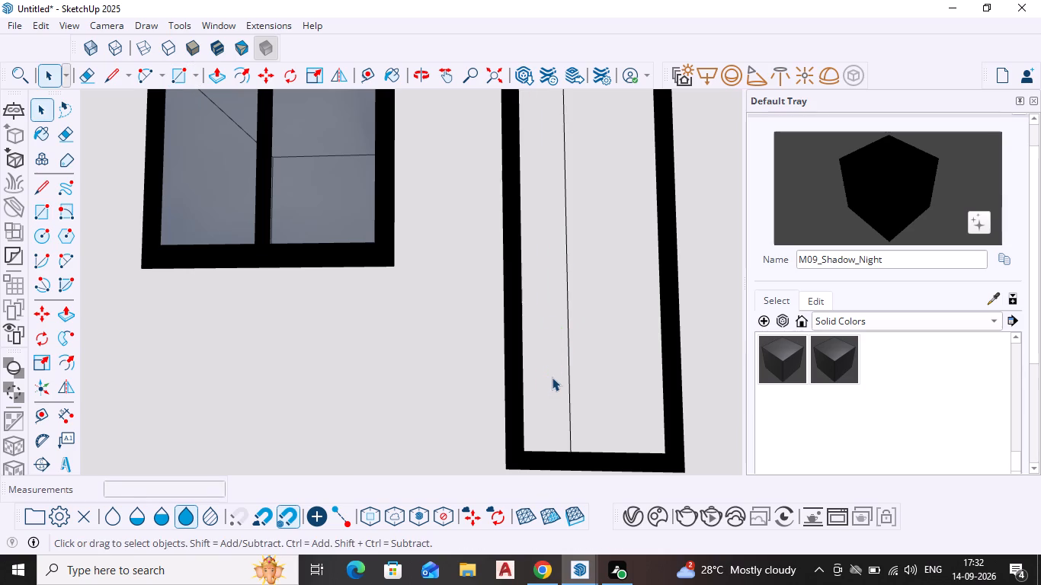
# Outline a narrow vertical strip about 4" wide and 5' 9" tall on the window side of the door's vertical line.
pyautogui.press('l')
pyautogui.press('Return')
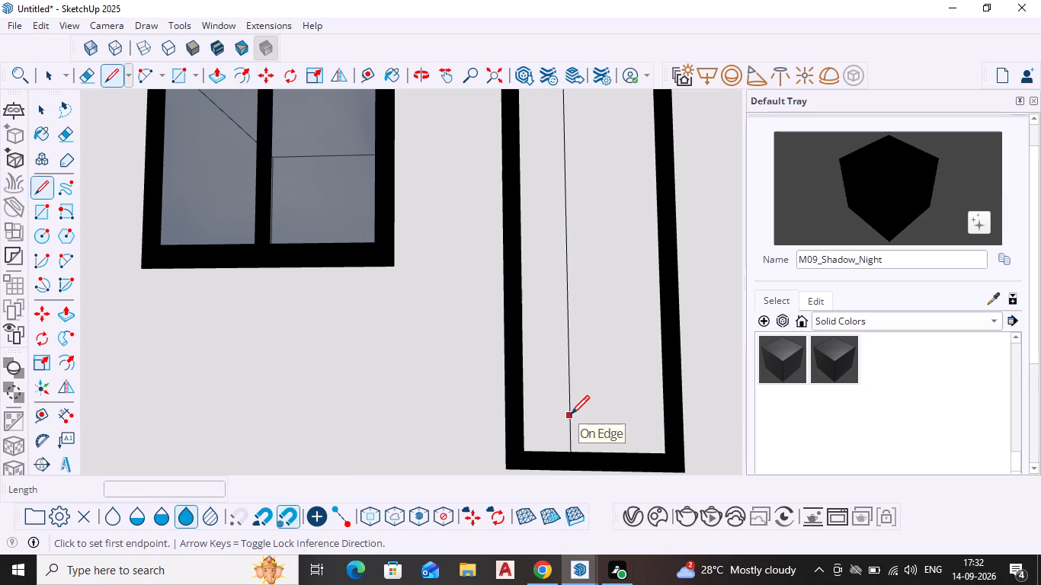
pyautogui.click(571, 416)
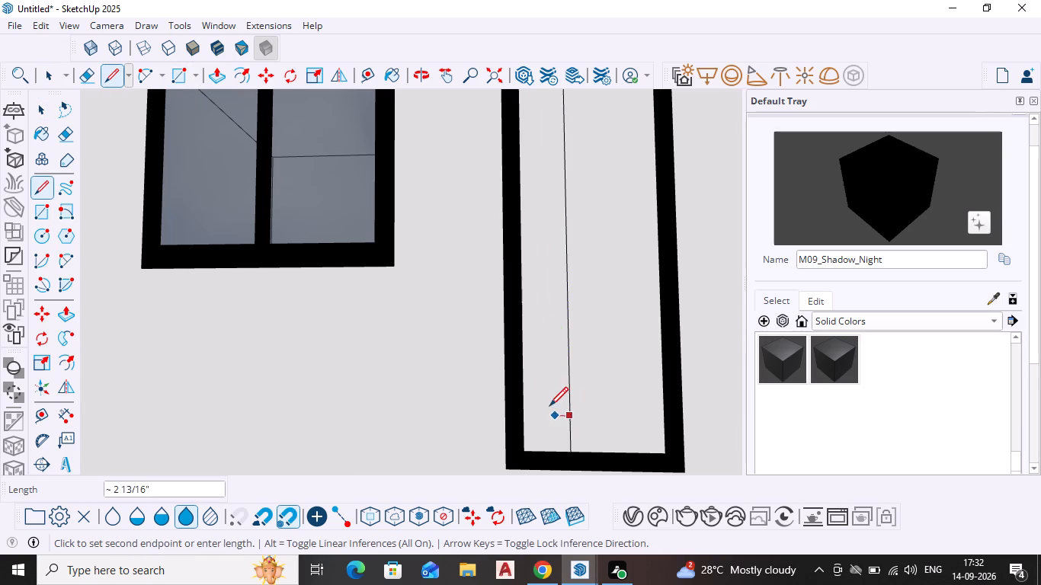
pyautogui.click(549, 409)
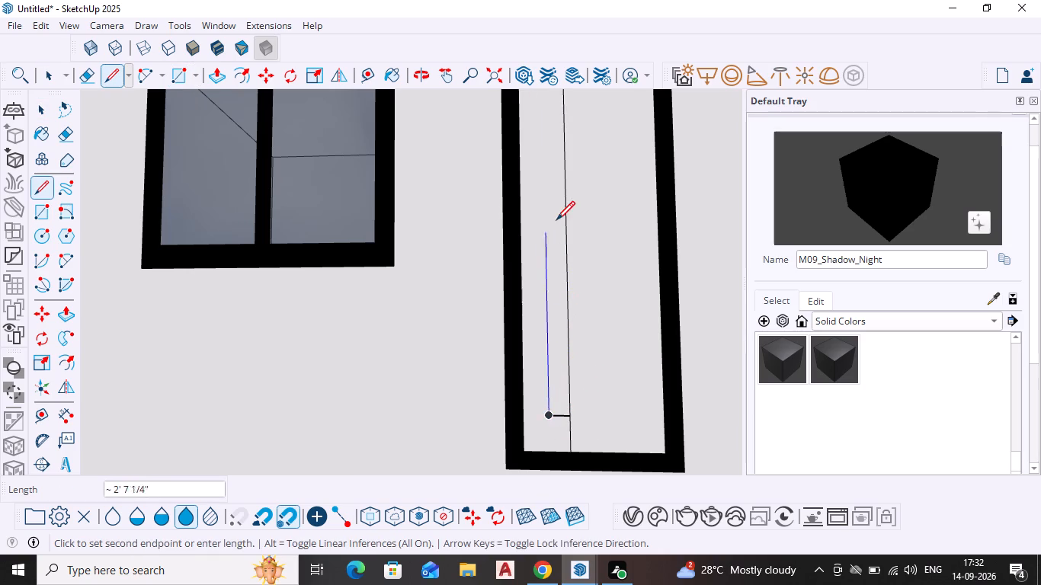
pyautogui.scroll(-1, 556, 222)
pyautogui.moveTo(556, 222); pyautogui.dragTo(549, 280, button='middle')
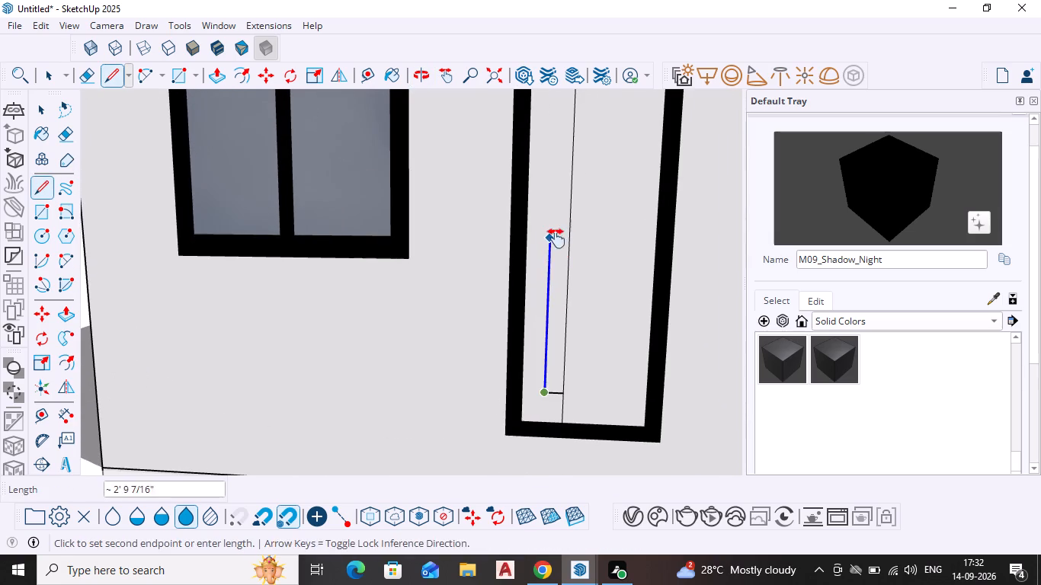
pyautogui.keyDown('shift'); pyautogui.moveTo(556, 238); pyautogui.dragTo(534, 448, button='middle'); pyautogui.keyUp('shift')
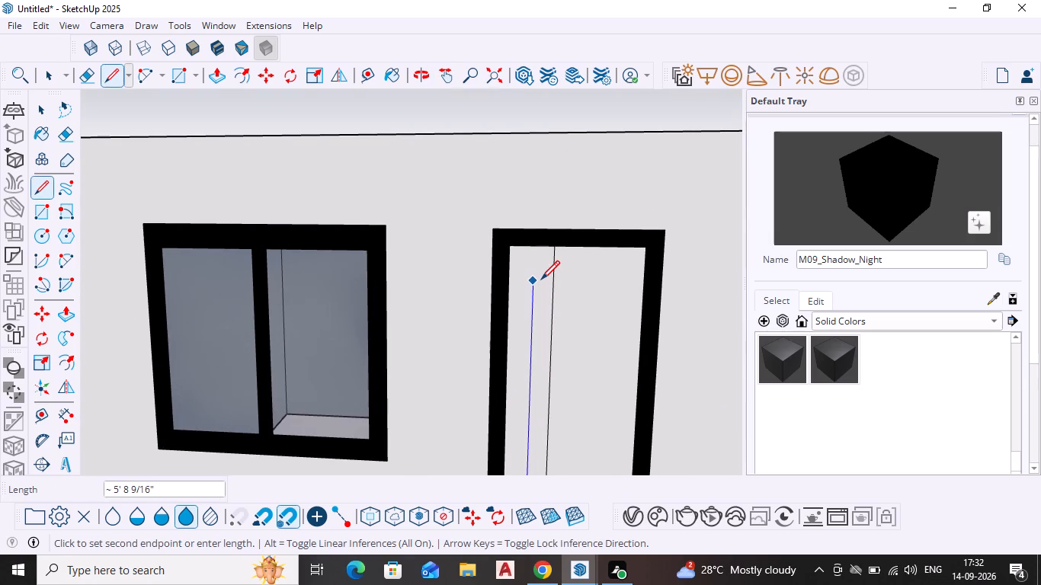
pyautogui.click(542, 277)
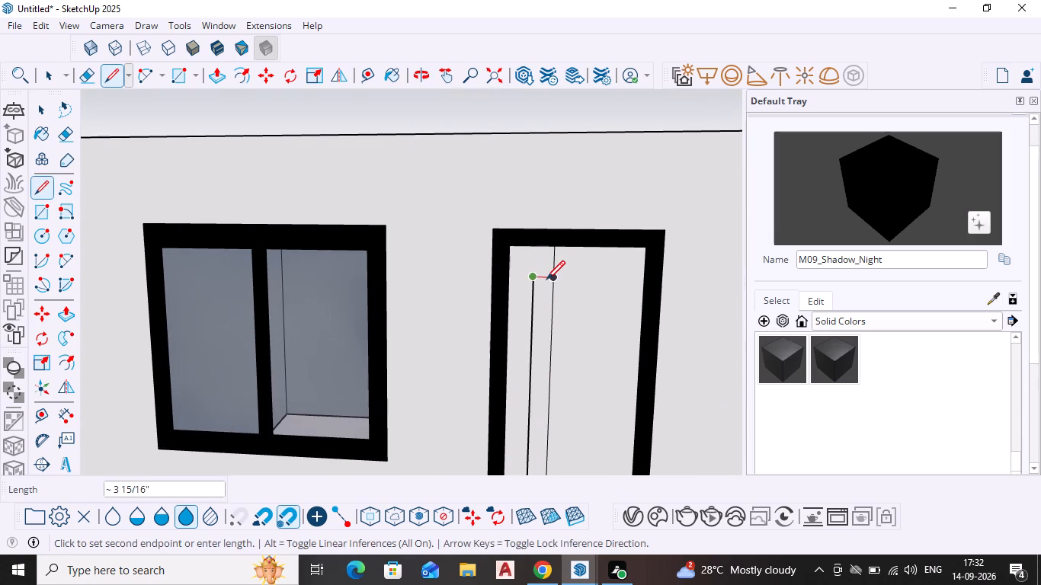
pyautogui.click(547, 281)
pyautogui.press('Escape')
pyautogui.scroll(-5, 551, 347)
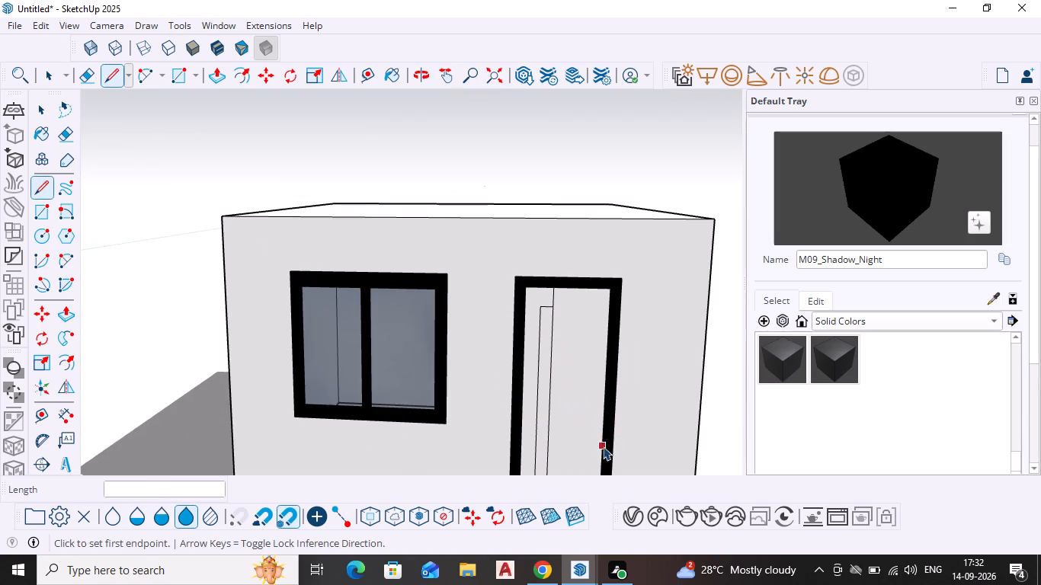
pyautogui.press('space')
# Draw a 1' 5 5/16" horizontal line across the door's wider panel near its top, from the vertical line to the frame.
pyautogui.moveTo(604, 445); pyautogui.dragTo(575, 406, button='middle')
pyautogui.scroll(-1, 575, 406)
pyautogui.keyDown('shift'); pyautogui.moveTo(575, 435); pyautogui.dragTo(546, 364, button='middle'); pyautogui.keyUp('shift')
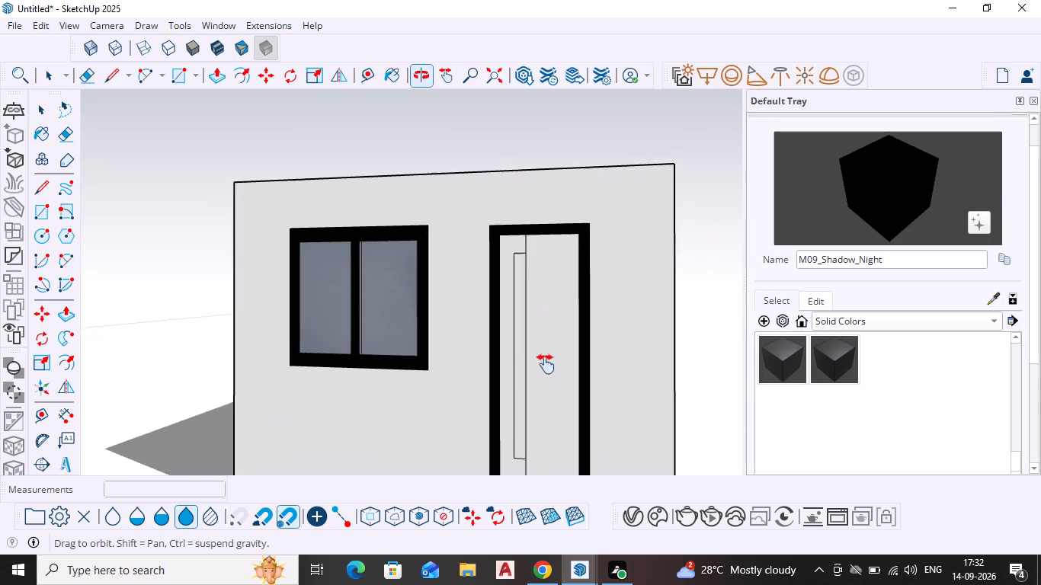
pyautogui.keyDown('shift'); pyautogui.moveTo(546, 364); pyautogui.dragTo(520, 291, button='middle'); pyautogui.keyUp('shift')
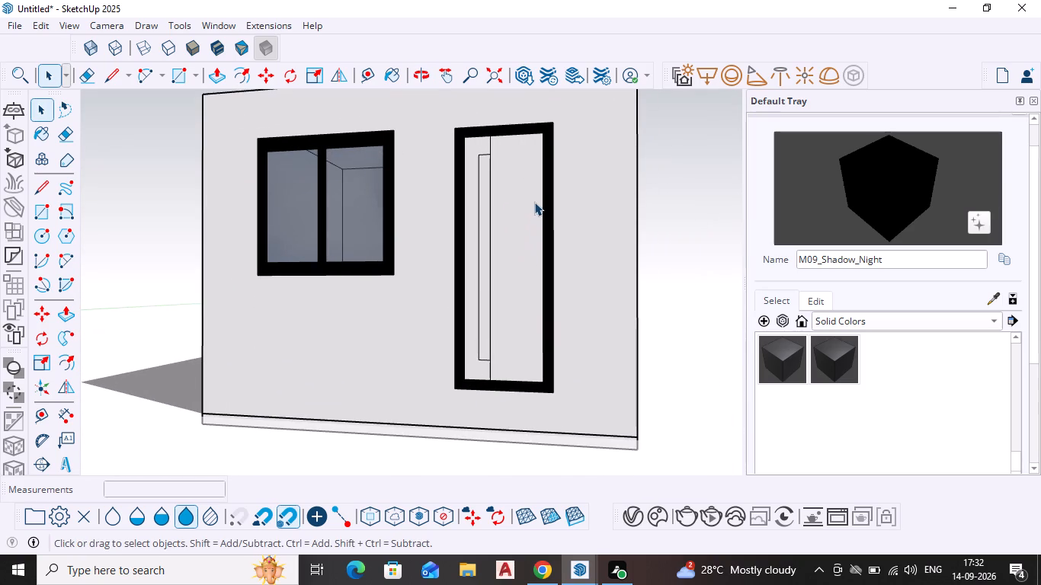
pyautogui.press('l')
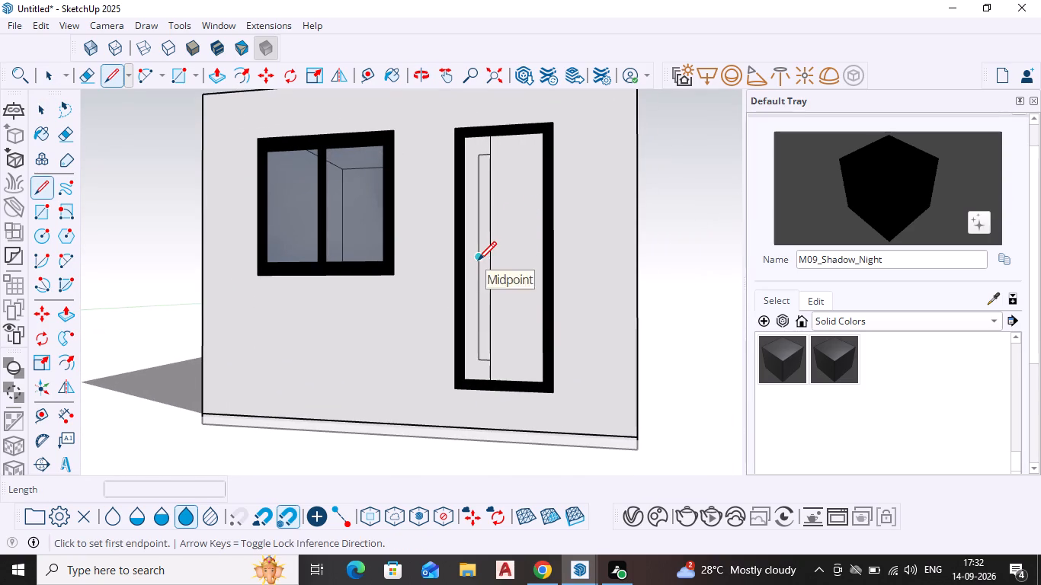
pyautogui.press('Return')
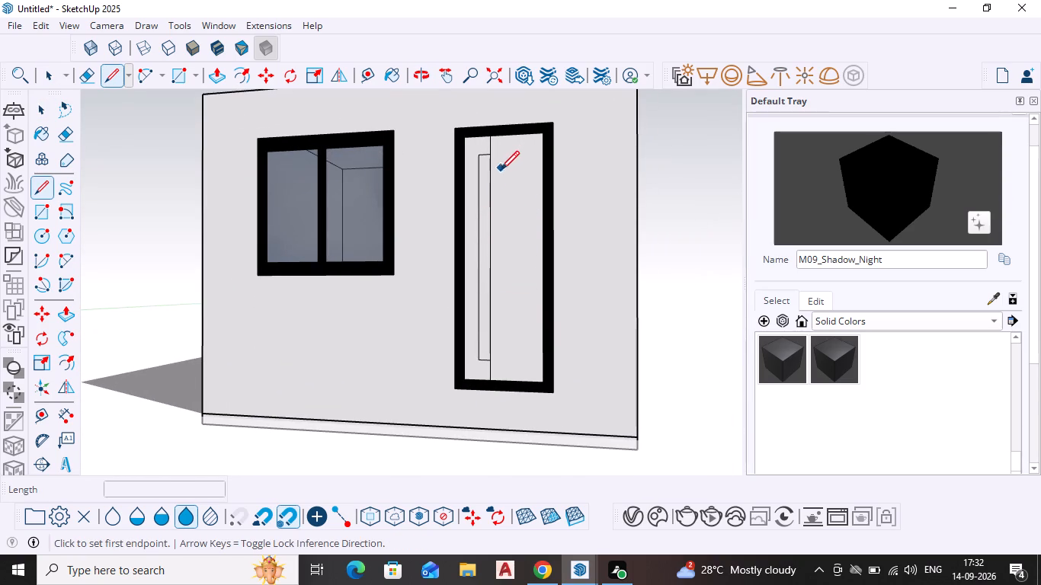
pyautogui.moveTo(493, 173); pyautogui.dragTo(495, 166)
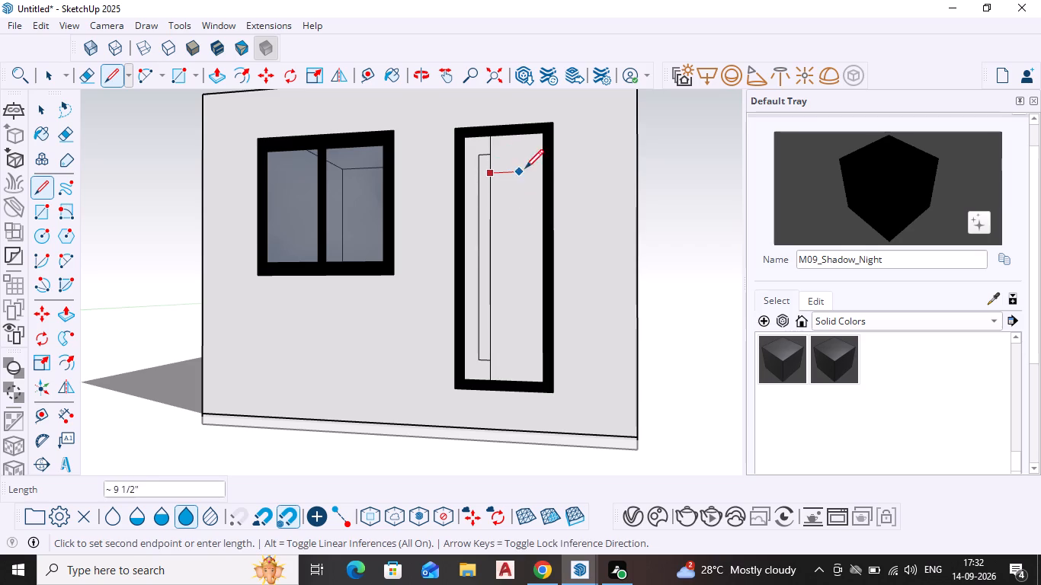
pyautogui.click(545, 173)
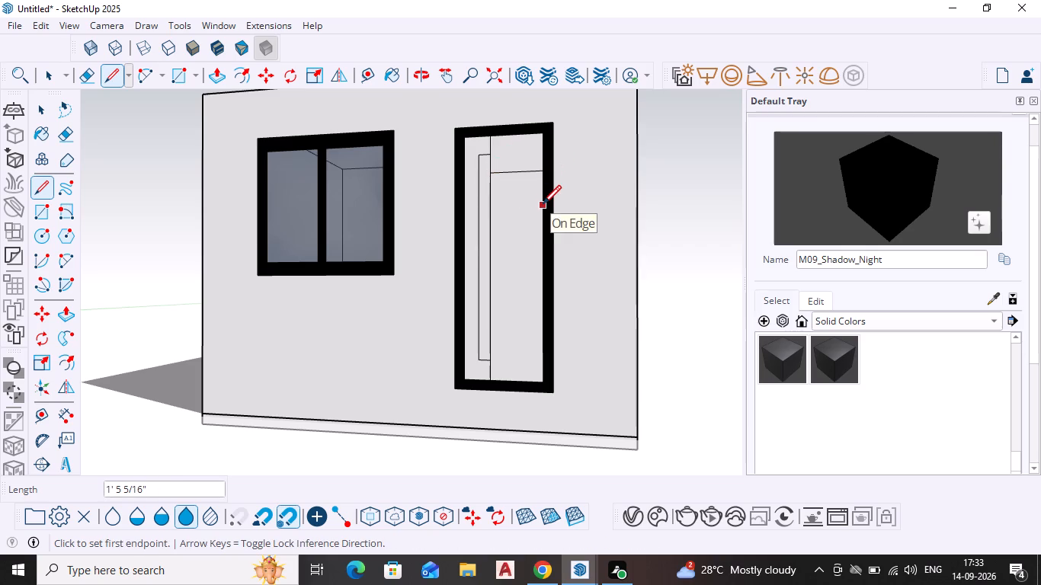
pyautogui.press('Escape')
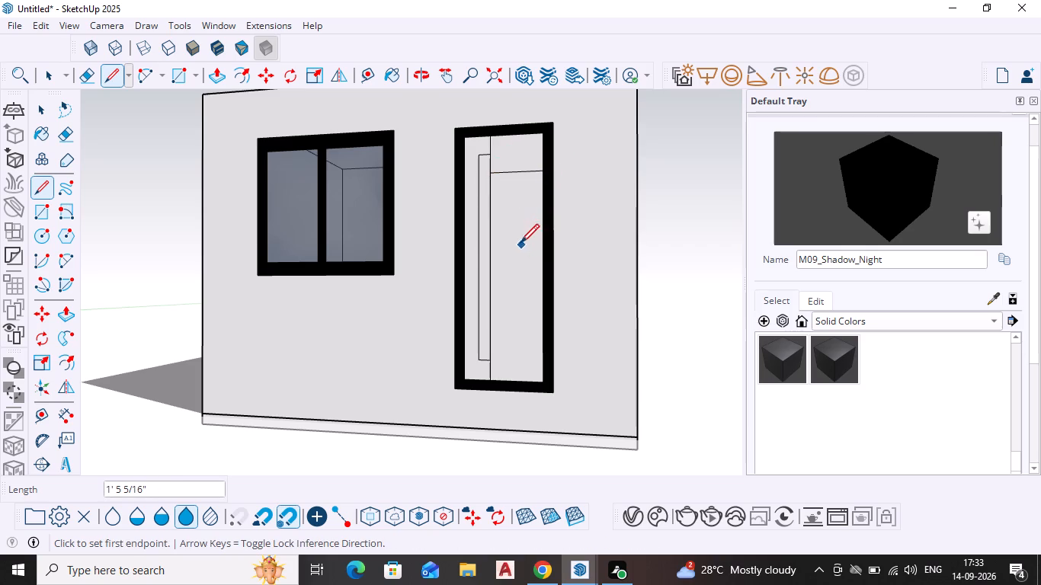
pyautogui.press('space')
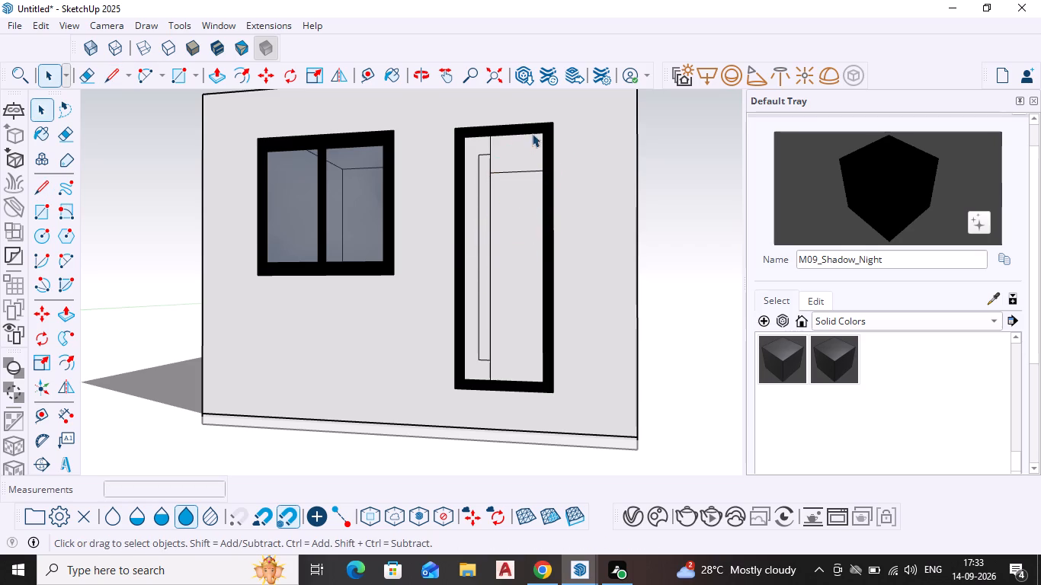
pyautogui.click(518, 168)
pyautogui.press('Escape')
pyautogui.press('space')
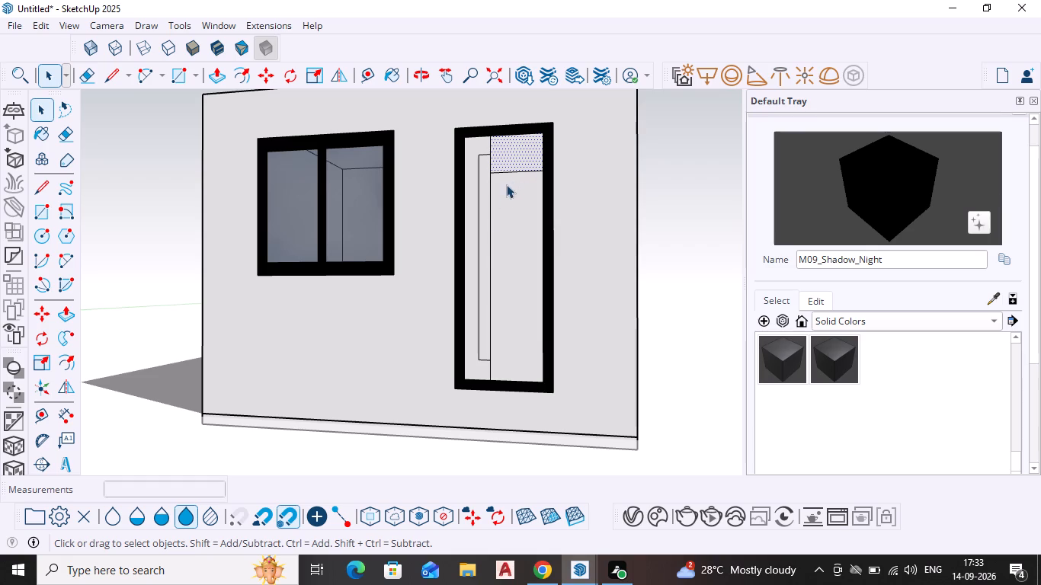
# Draw four more 1' 5 5/16" horizontal lines down the door's wider panel, spaced toward the bottom, and clear the selection.
pyautogui.press('l')
pyautogui.press('Return')
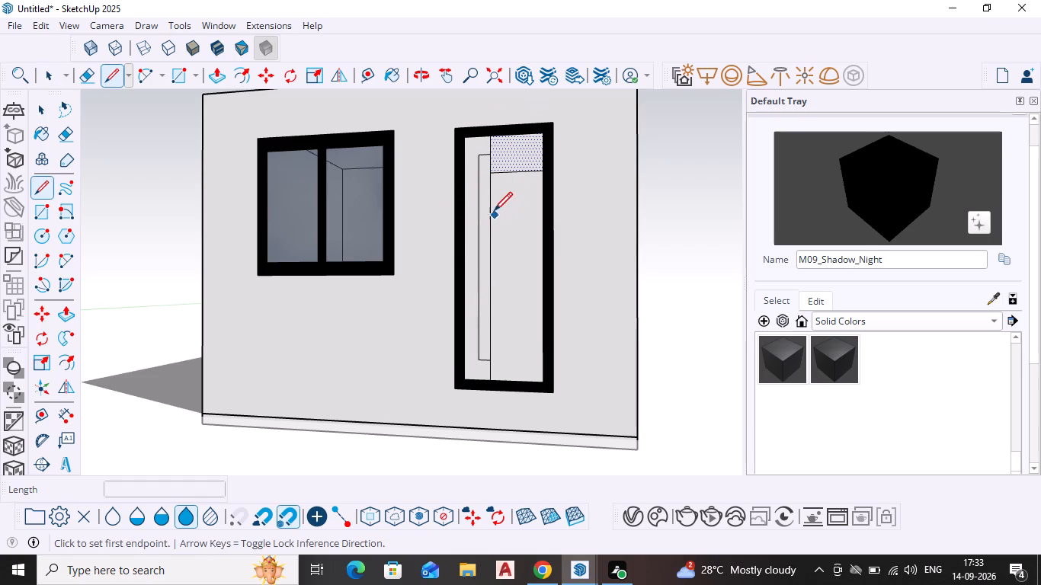
pyautogui.click(492, 209)
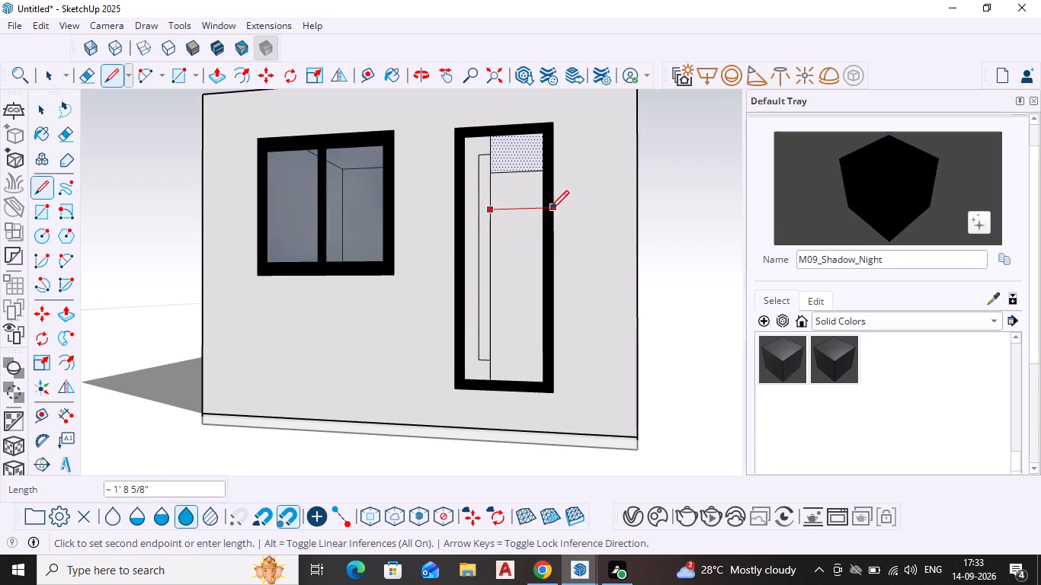
pyautogui.click(543, 213)
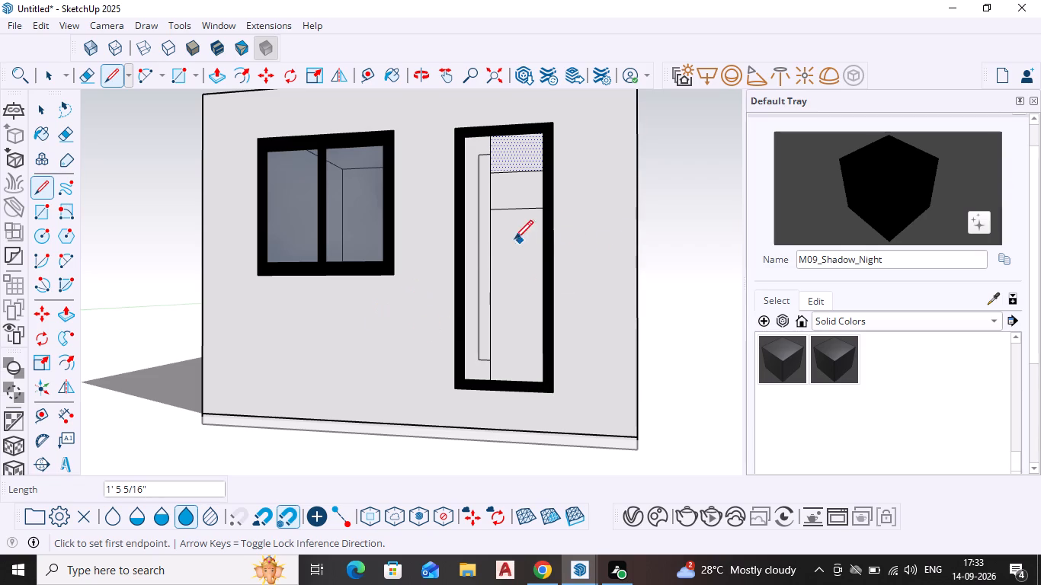
pyautogui.moveTo(493, 243); pyautogui.dragTo(490, 236)
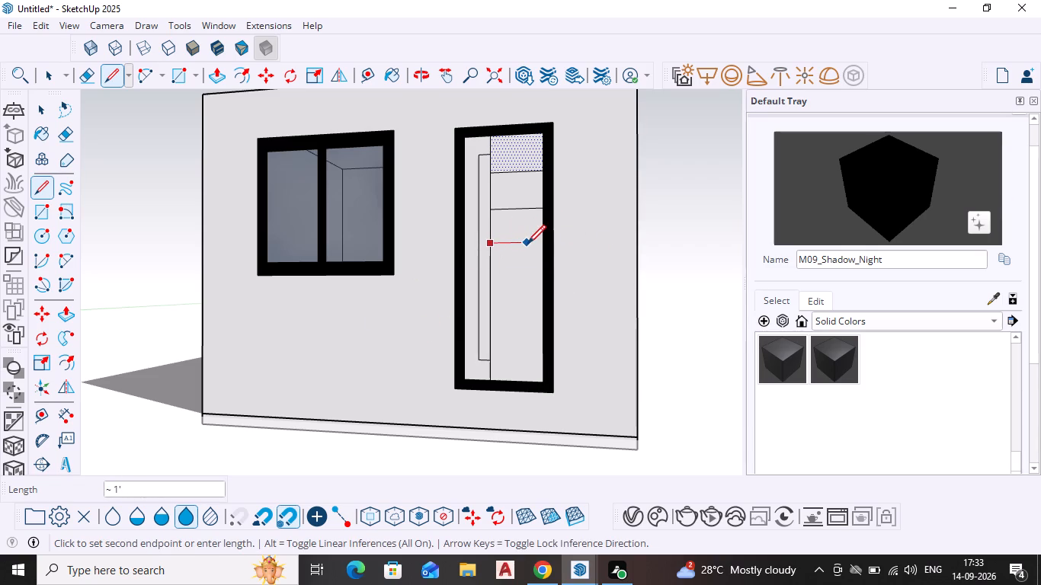
pyautogui.press('Escape')
pyautogui.click(491, 255)
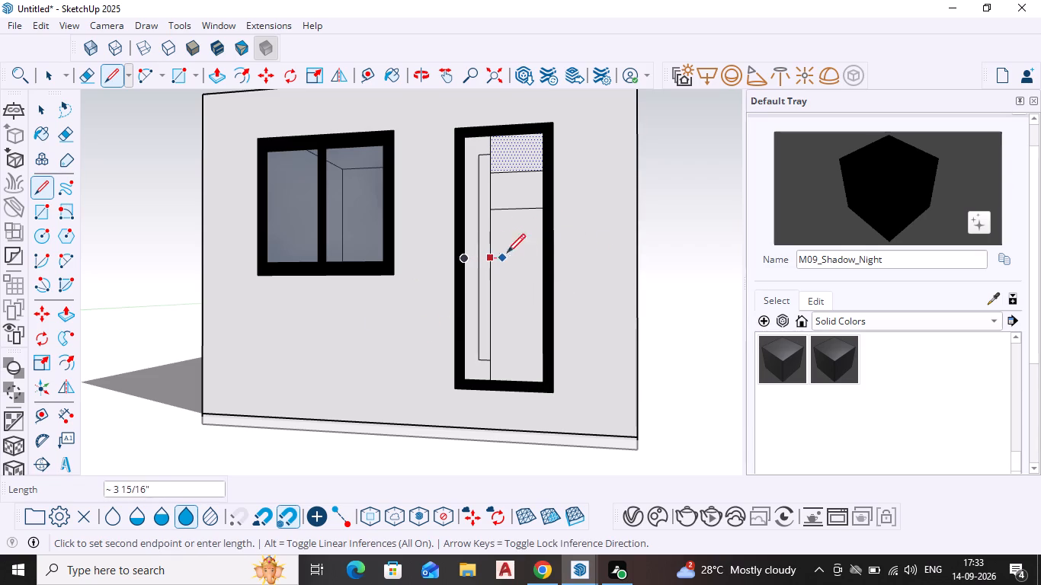
pyautogui.click(539, 254)
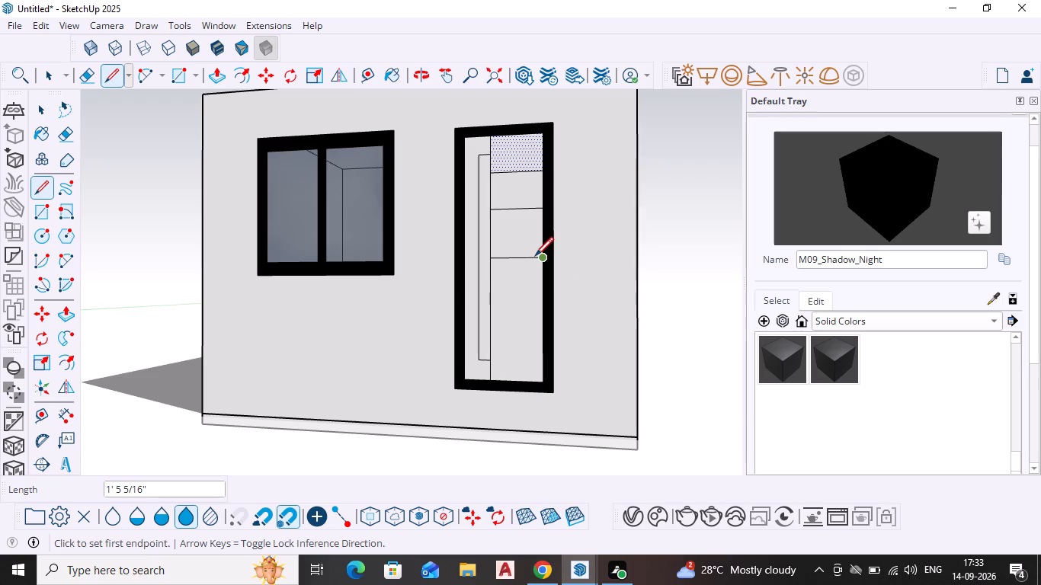
pyautogui.click(494, 306)
pyautogui.click(540, 316)
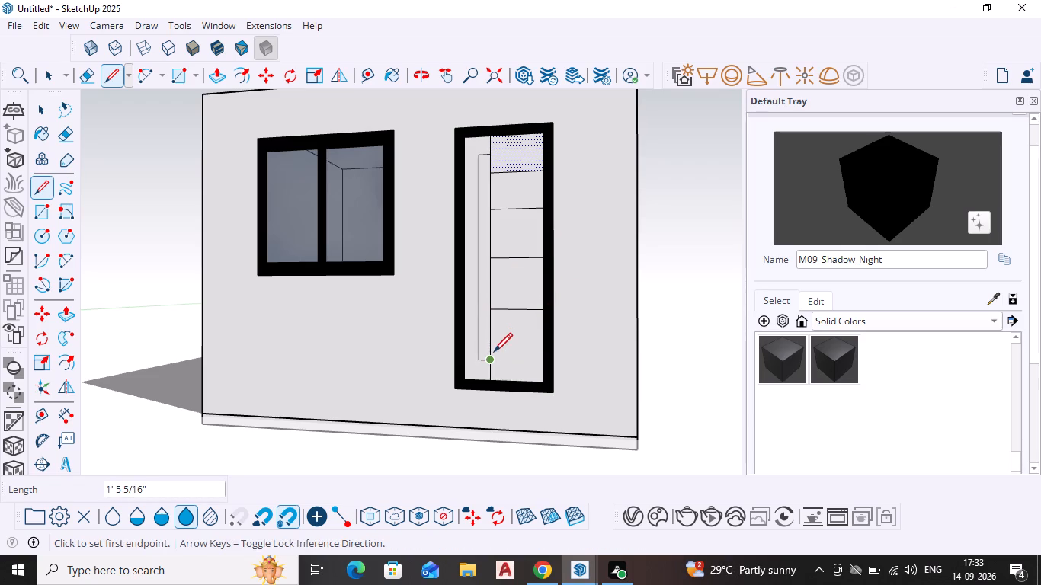
pyautogui.click(495, 347)
pyautogui.click(544, 353)
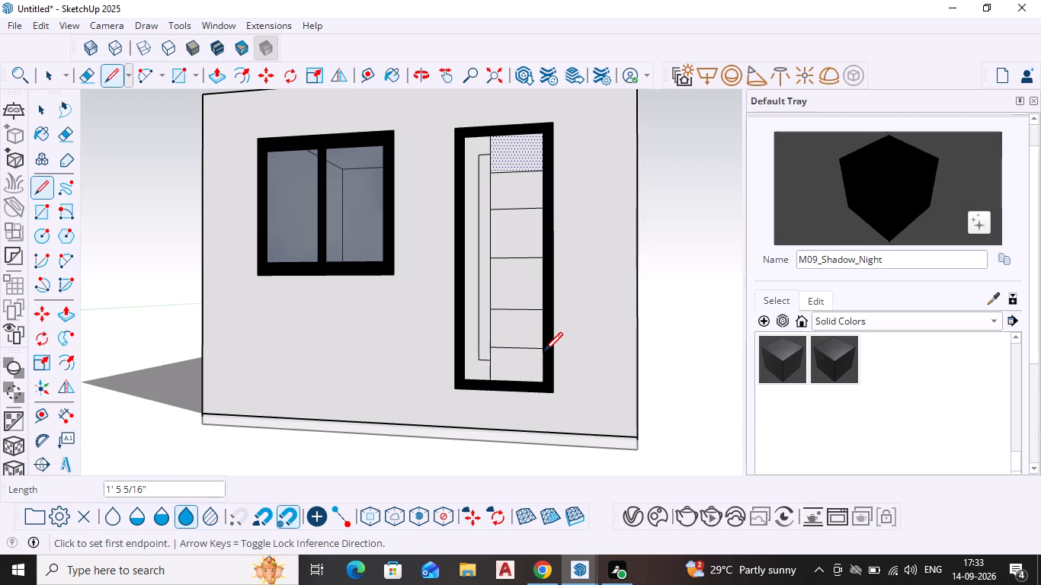
pyautogui.press('space')
pyautogui.press('Escape')
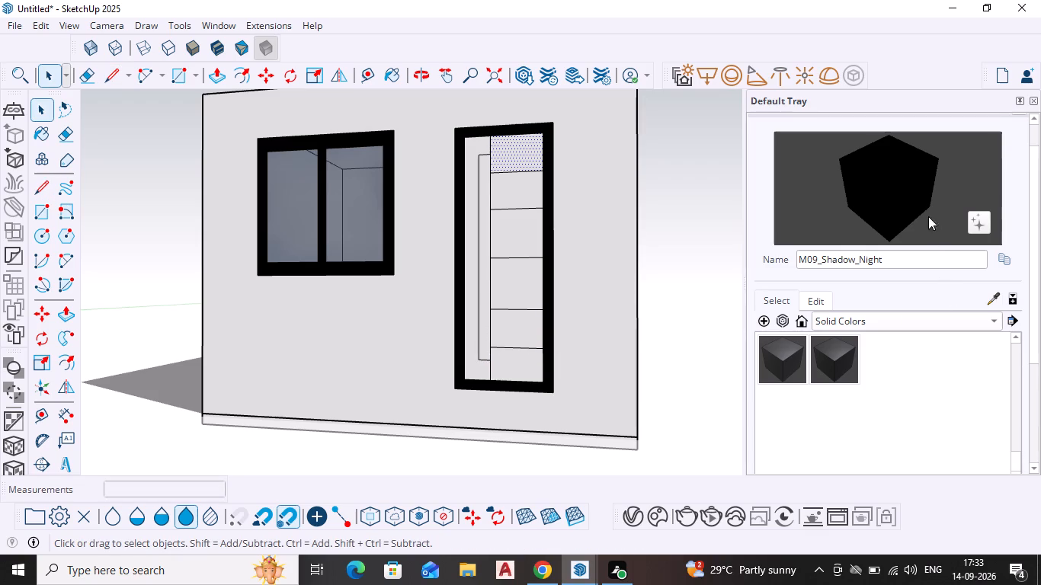
pyautogui.press('space')
pyautogui.click(703, 245)
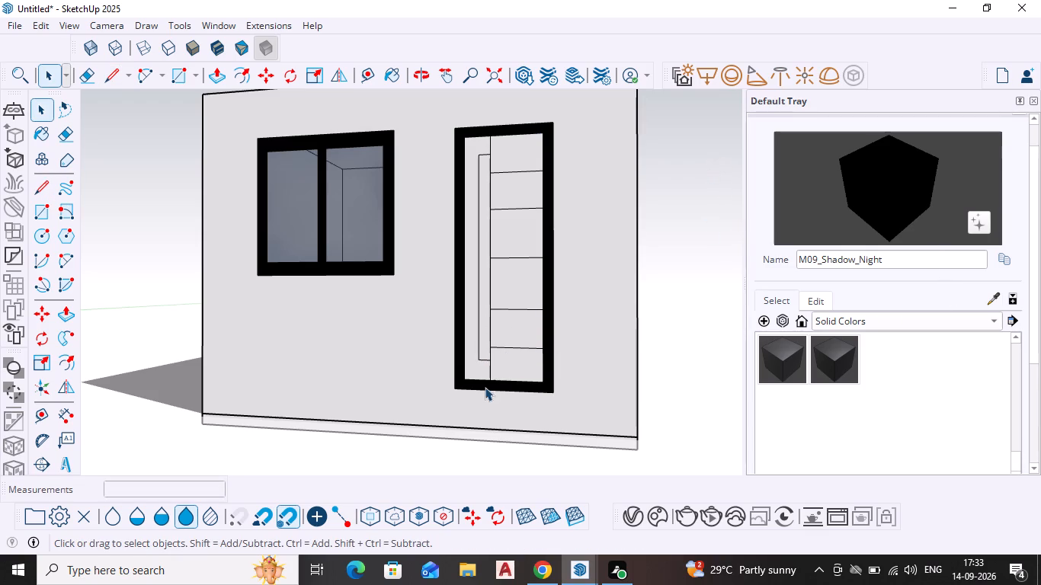
# Draw a circle of about 2 9/16" radius on the door between the frame and the narrow vertical strip, near mid-height.
pyautogui.scroll(3, 482, 331)
pyautogui.press('c')
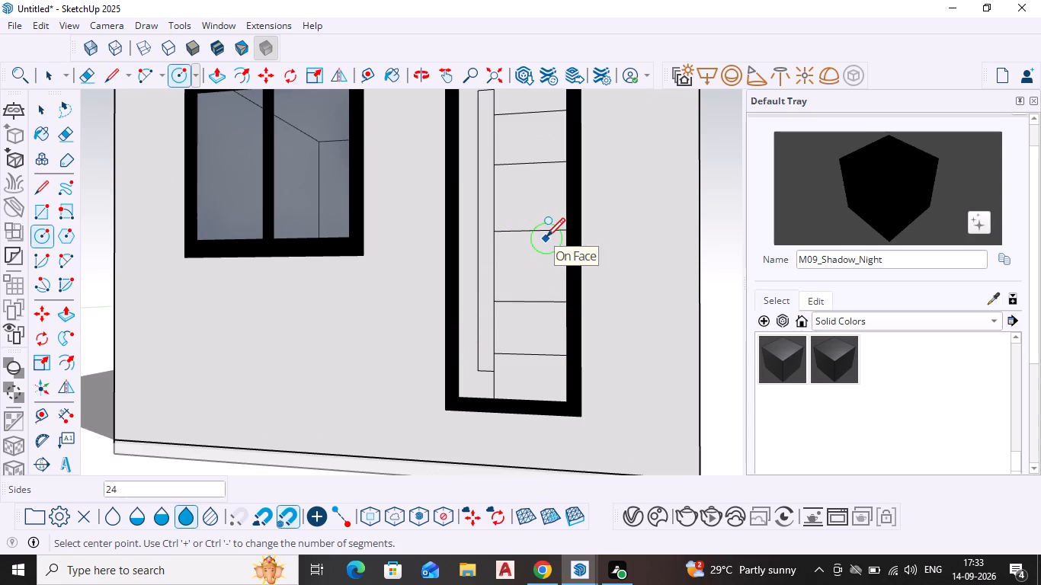
pyautogui.scroll(-1, 533, 174)
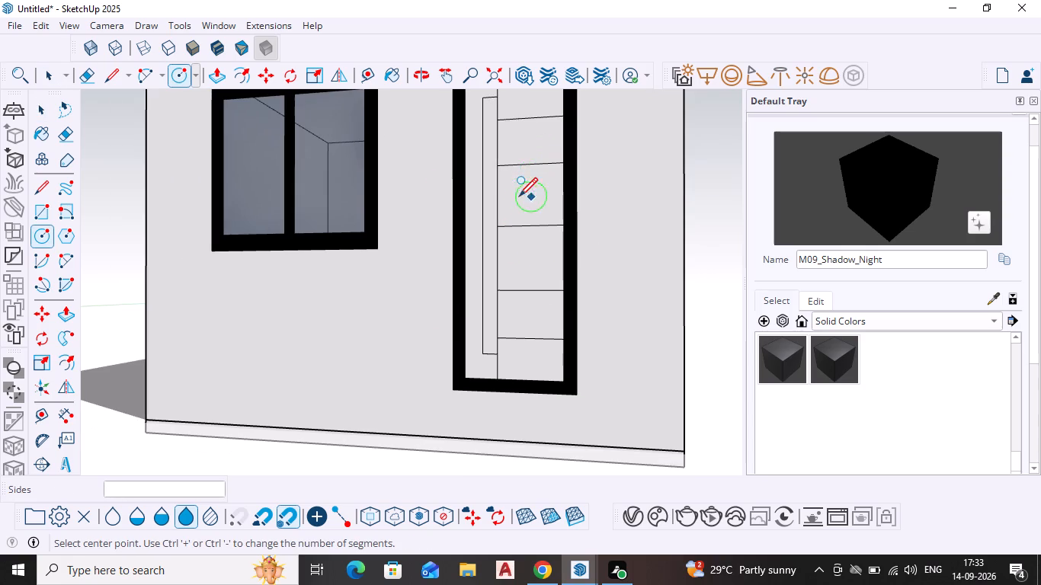
pyautogui.scroll(2, 504, 192)
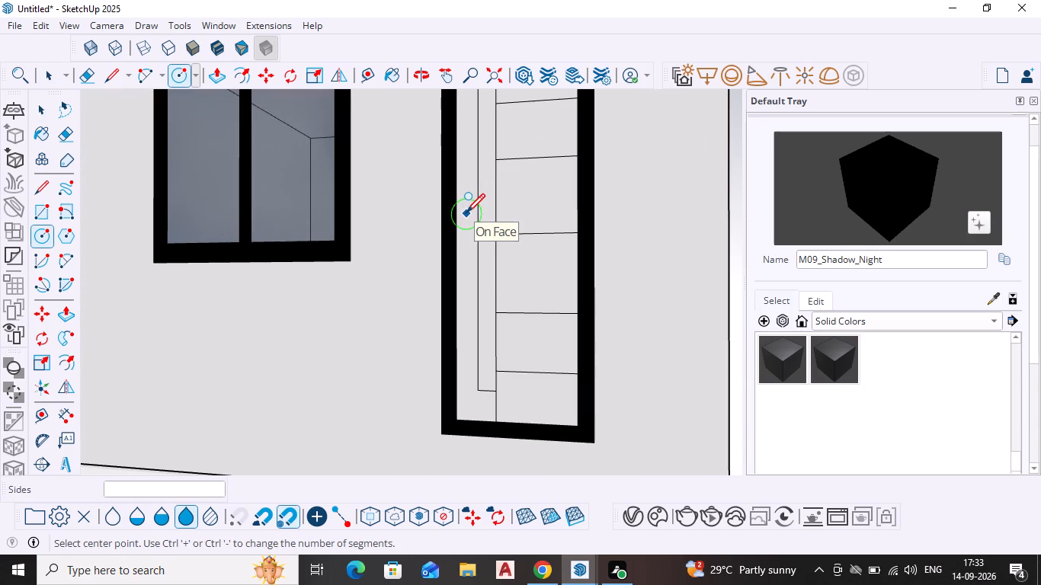
pyautogui.click(466, 213)
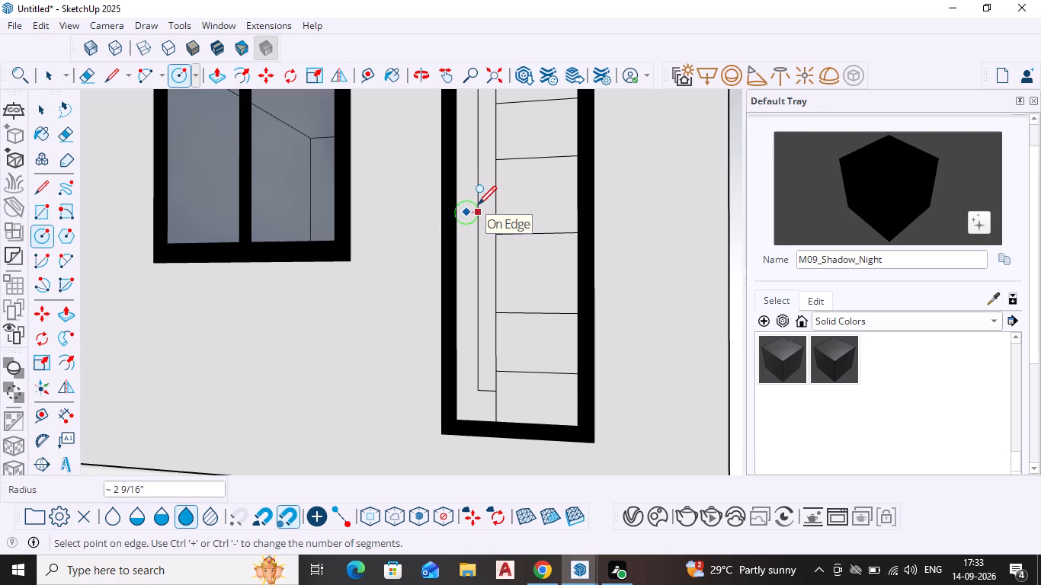
pyautogui.click(478, 206)
pyautogui.press('space')
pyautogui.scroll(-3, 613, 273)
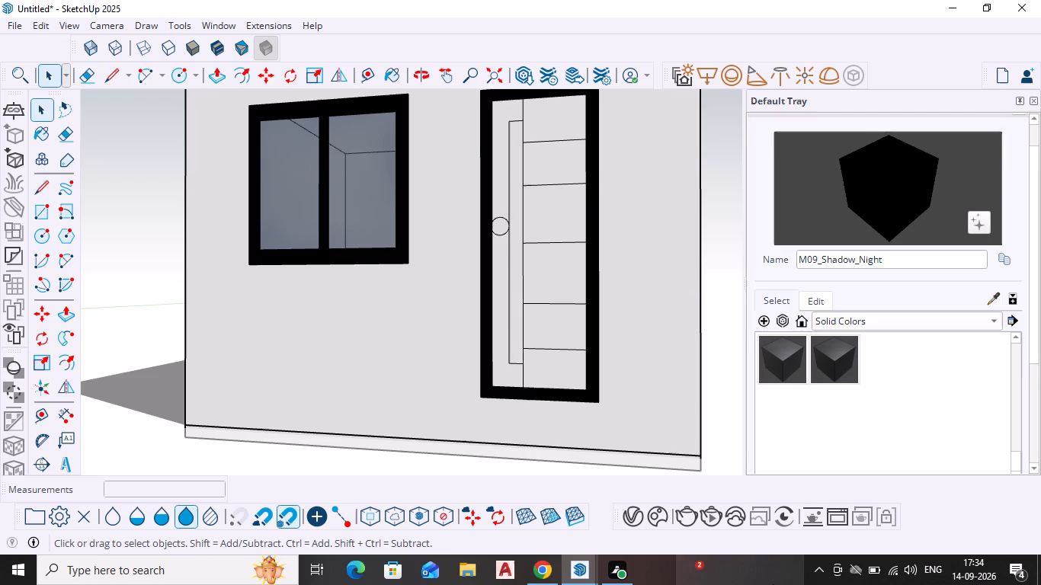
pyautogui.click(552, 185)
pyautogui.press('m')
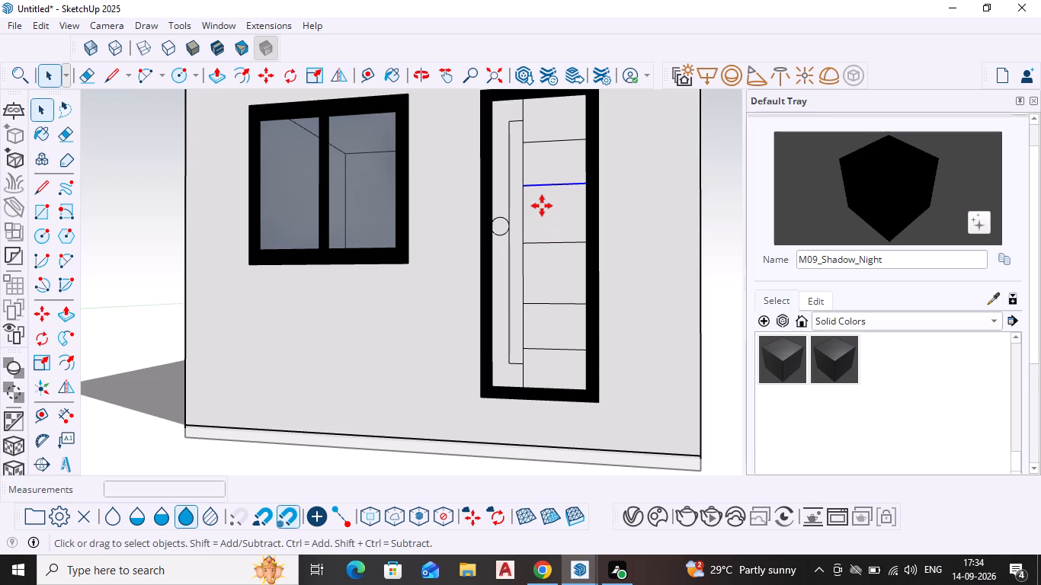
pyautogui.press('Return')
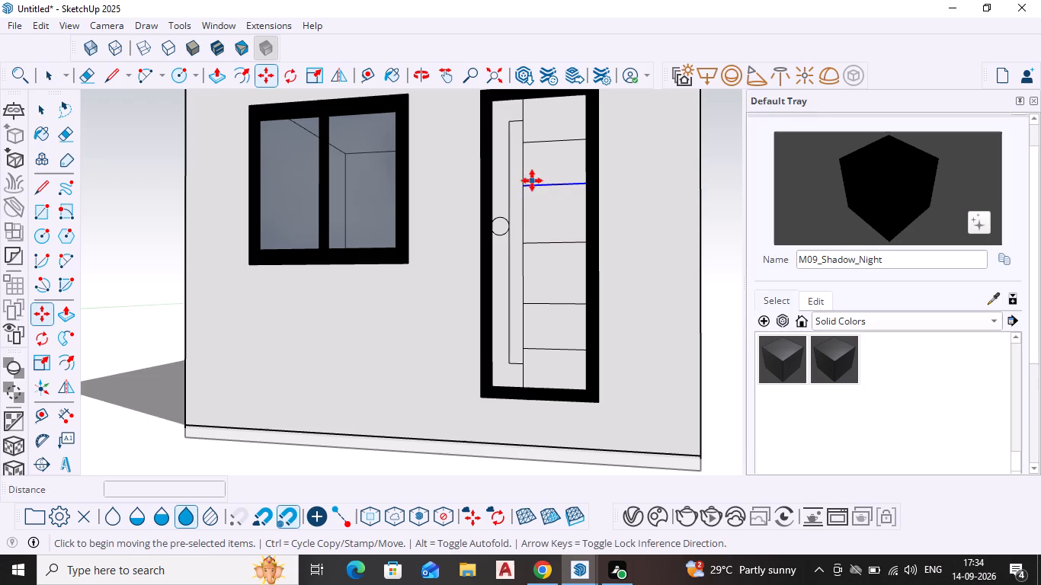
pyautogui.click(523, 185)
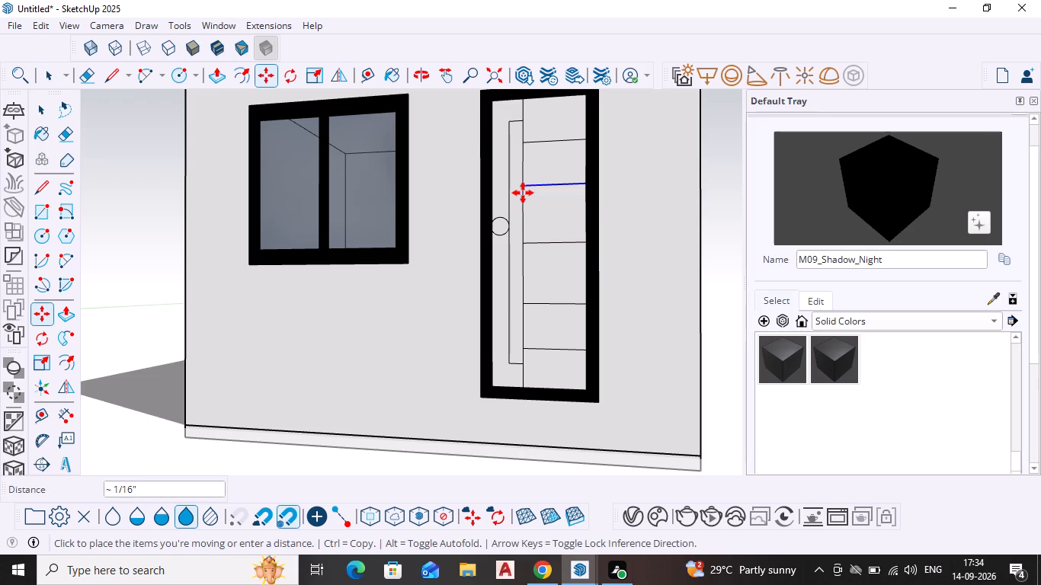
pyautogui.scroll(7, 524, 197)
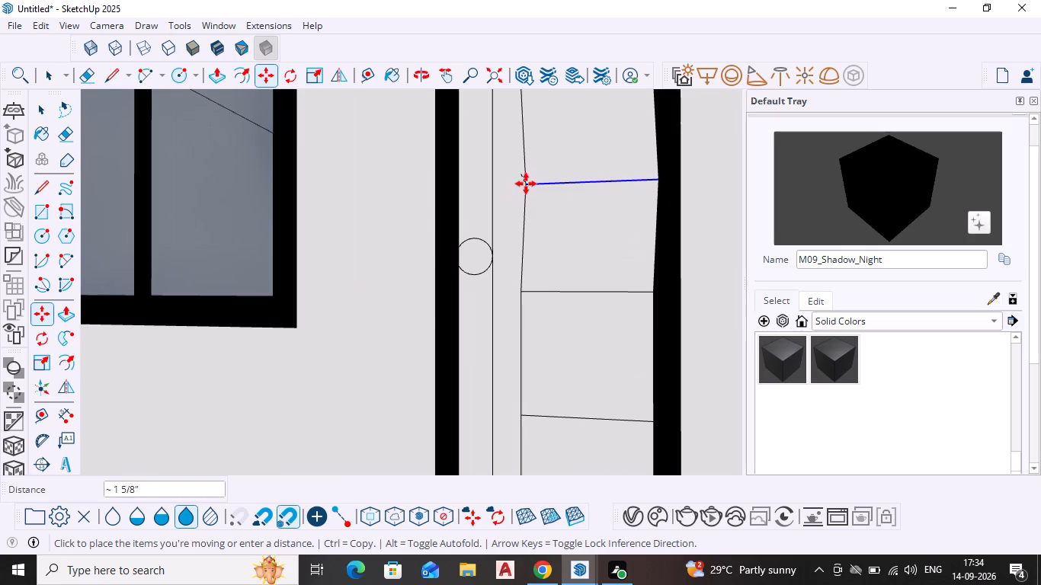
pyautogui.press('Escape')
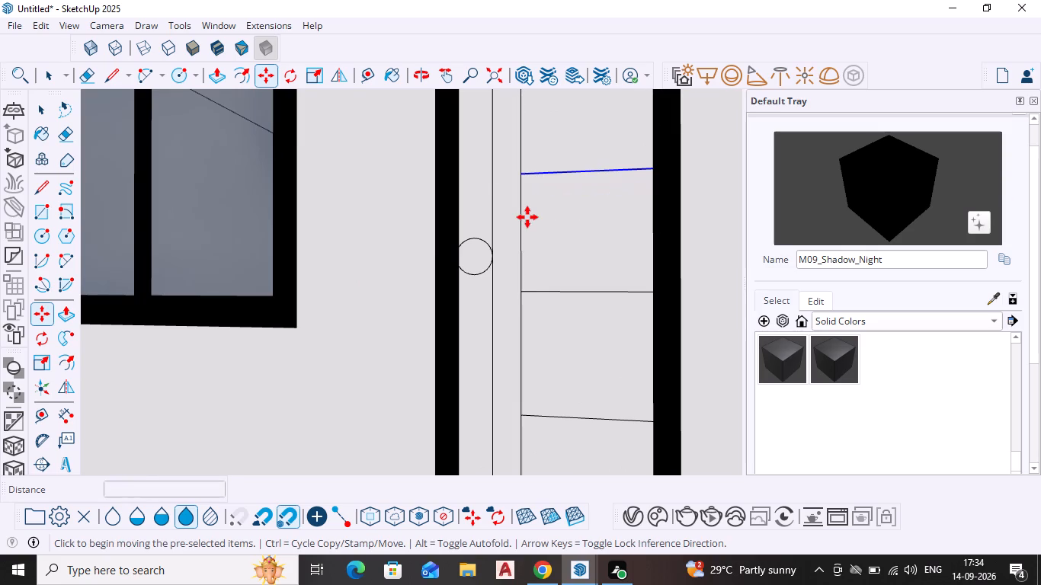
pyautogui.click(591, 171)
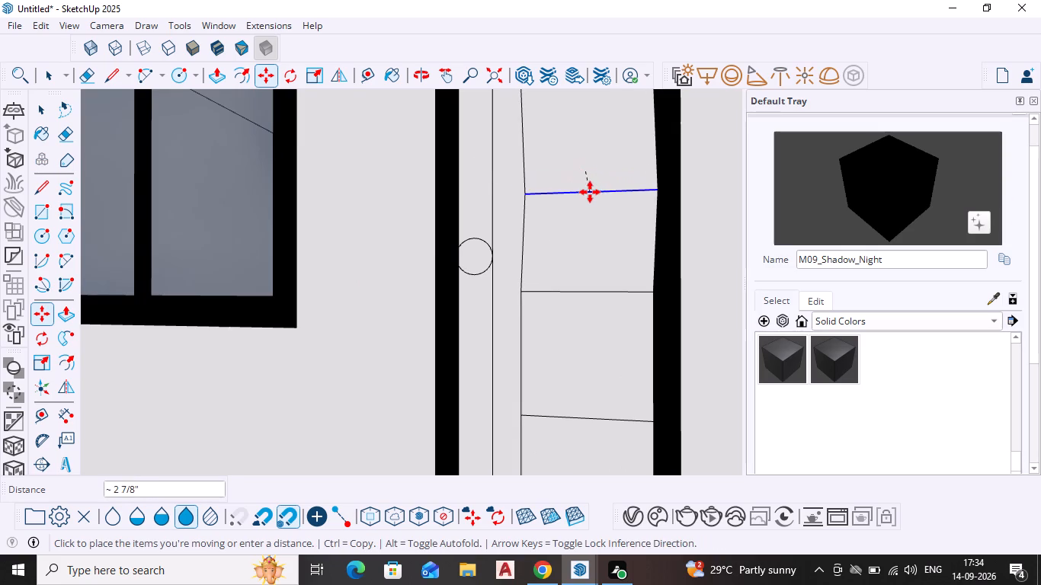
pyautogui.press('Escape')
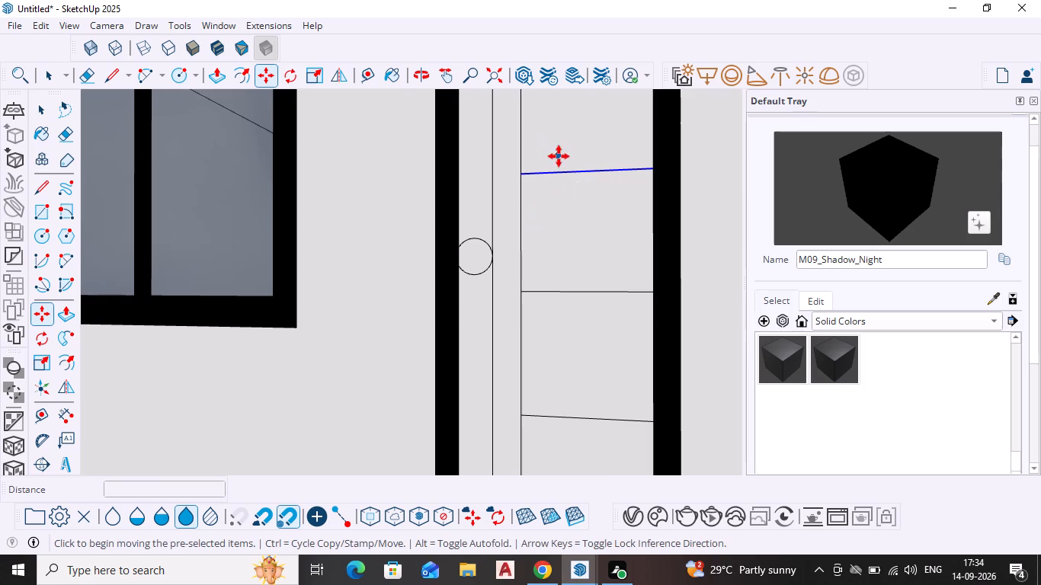
# Copy the second horizontal line from the top of the door's wider panel to a spot just below it.
pyautogui.scroll(-2, 563, 159)
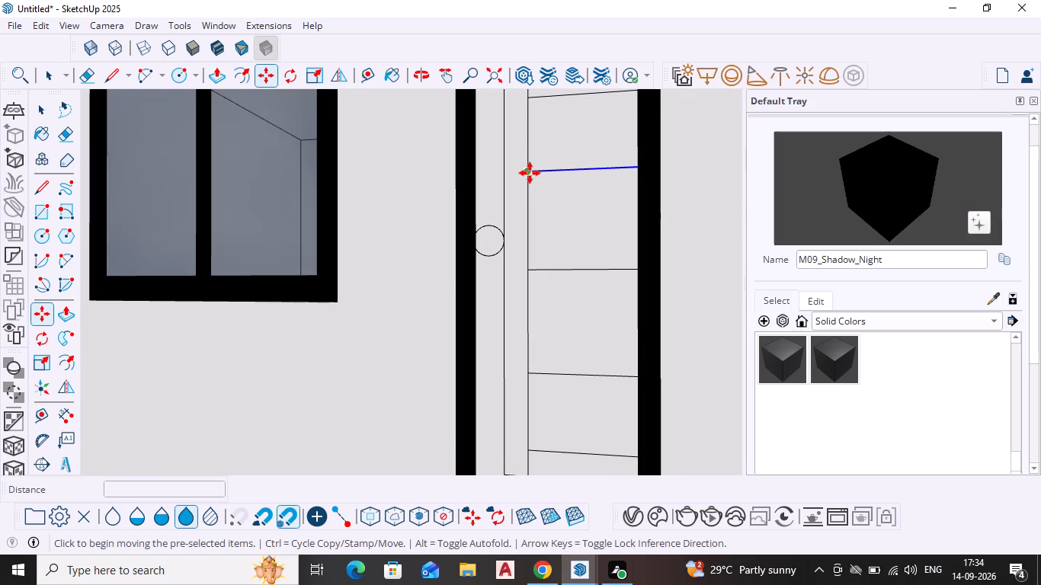
pyautogui.click(529, 170)
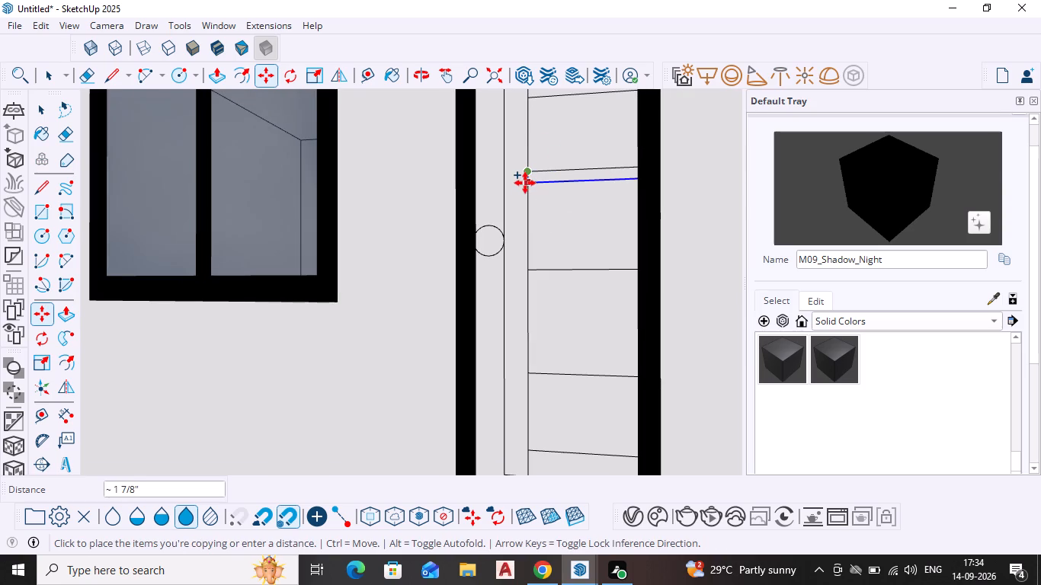
pyautogui.scroll(4, 525, 180)
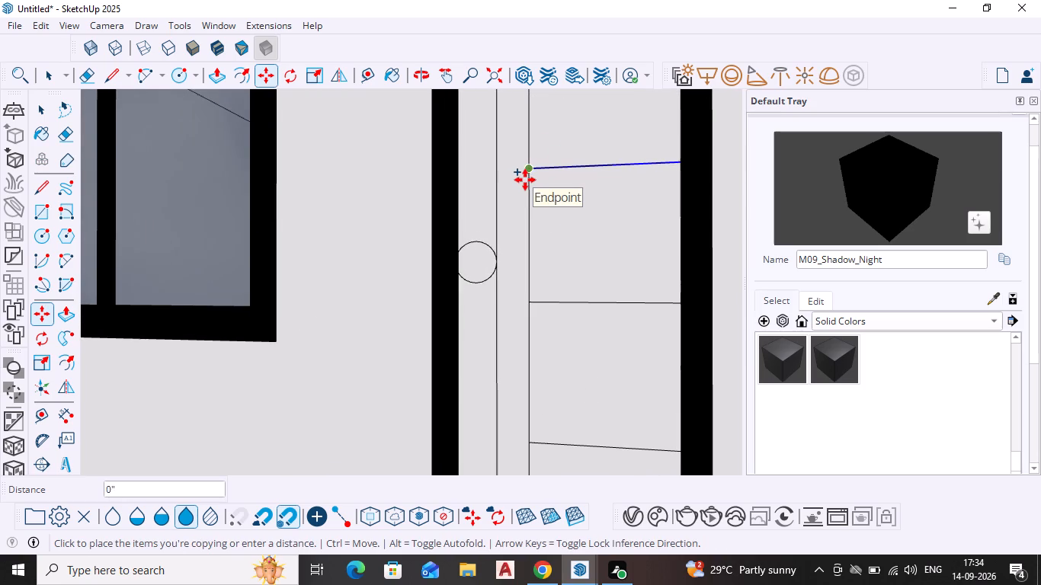
pyautogui.click(525, 183)
pyautogui.press('Escape')
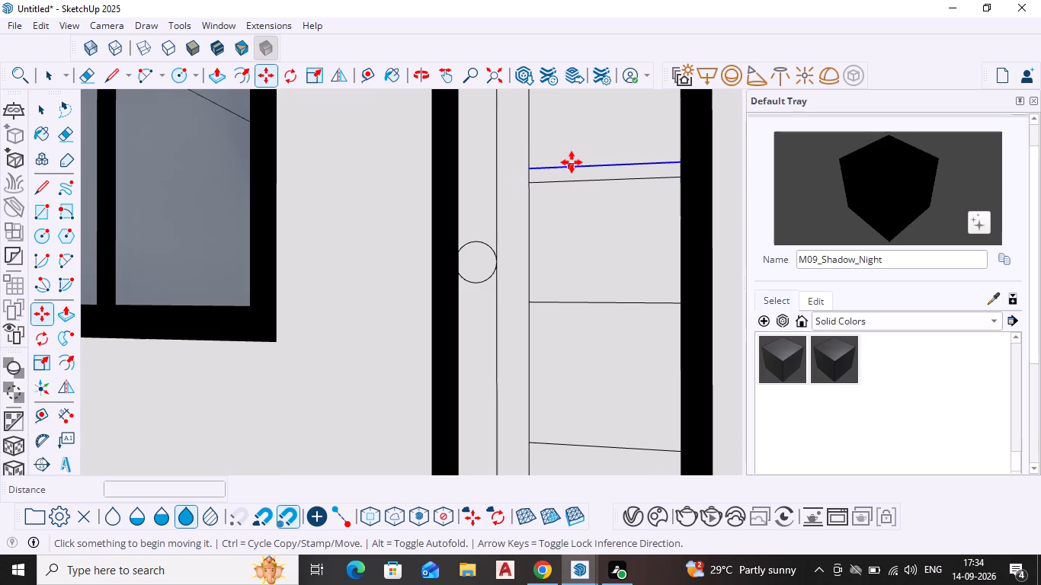
# Delete the original upper line of the closely spaced pair in the door's wider panel.
pyautogui.press('space')
pyautogui.click(572, 164)
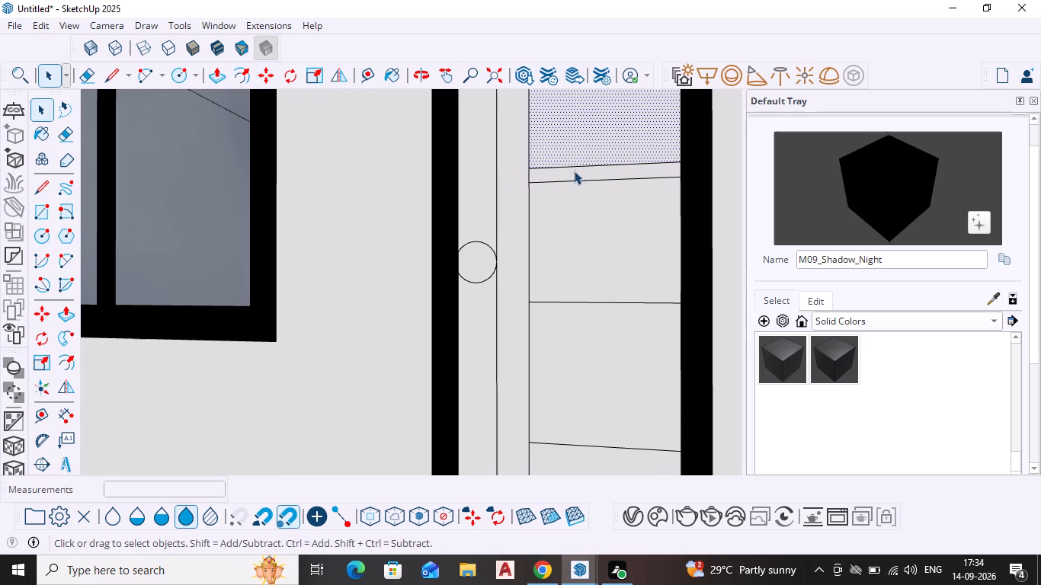
pyautogui.click(582, 165)
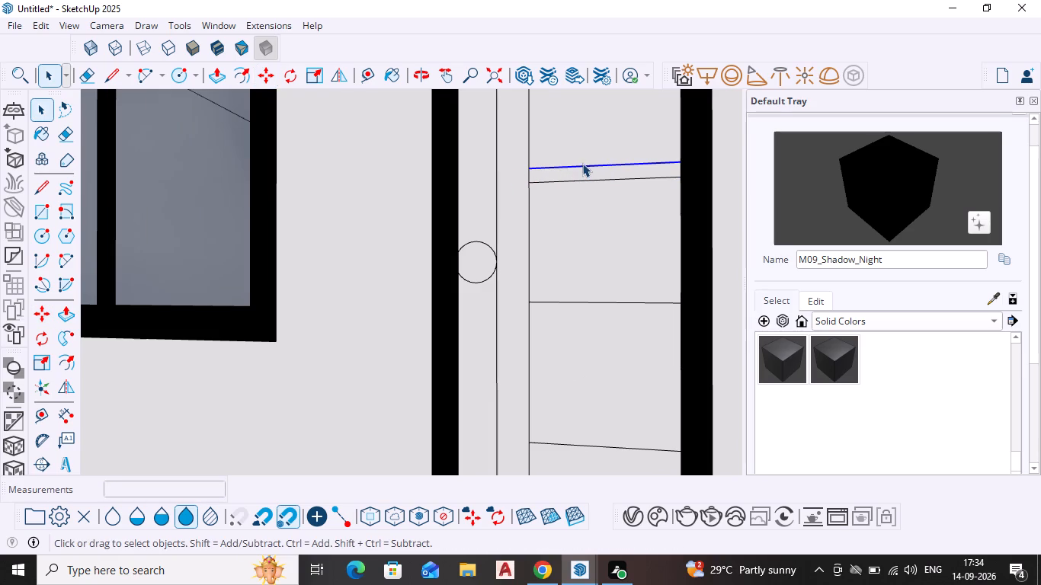
pyautogui.press('Delete')
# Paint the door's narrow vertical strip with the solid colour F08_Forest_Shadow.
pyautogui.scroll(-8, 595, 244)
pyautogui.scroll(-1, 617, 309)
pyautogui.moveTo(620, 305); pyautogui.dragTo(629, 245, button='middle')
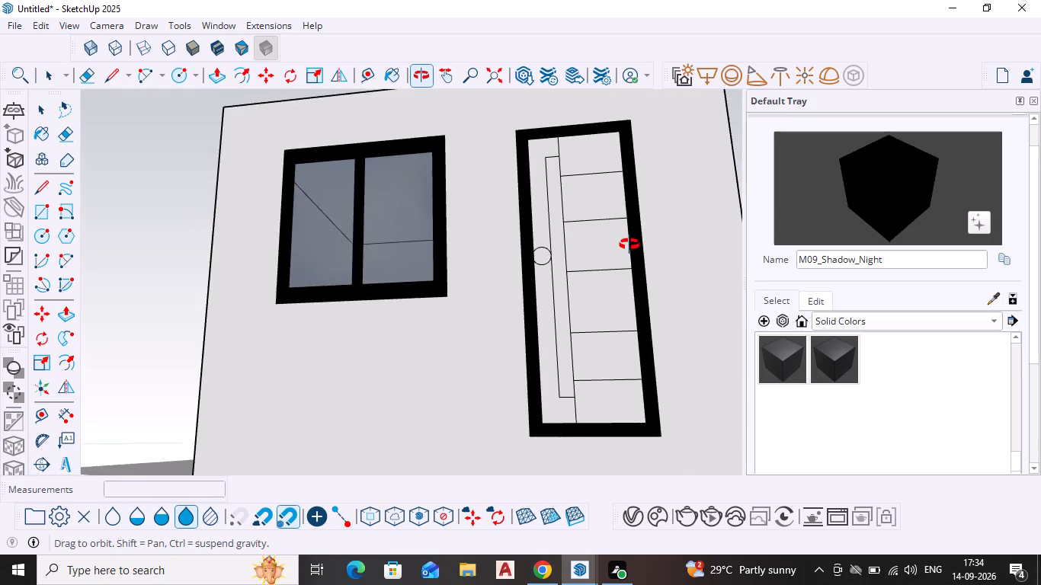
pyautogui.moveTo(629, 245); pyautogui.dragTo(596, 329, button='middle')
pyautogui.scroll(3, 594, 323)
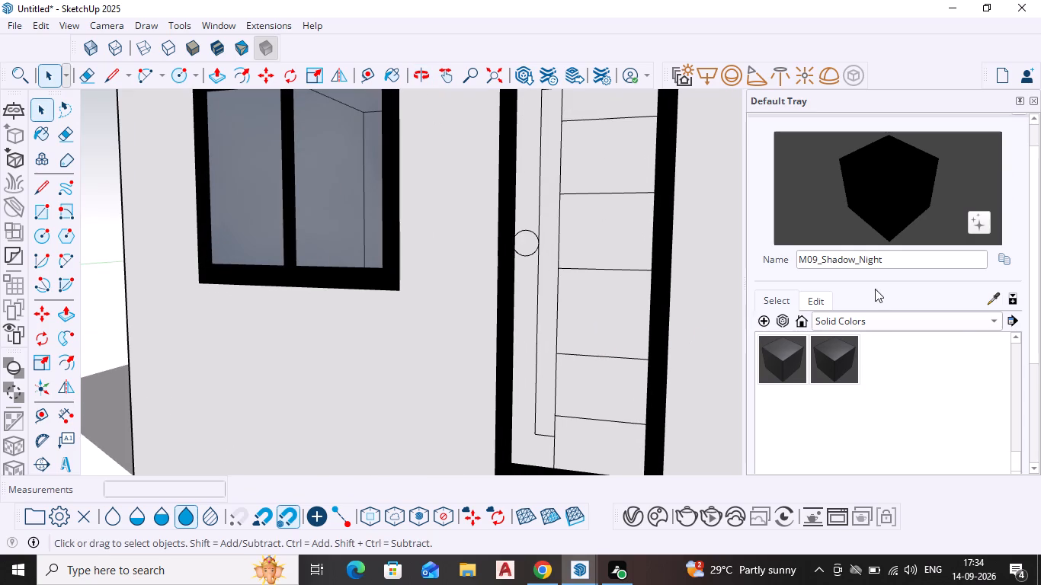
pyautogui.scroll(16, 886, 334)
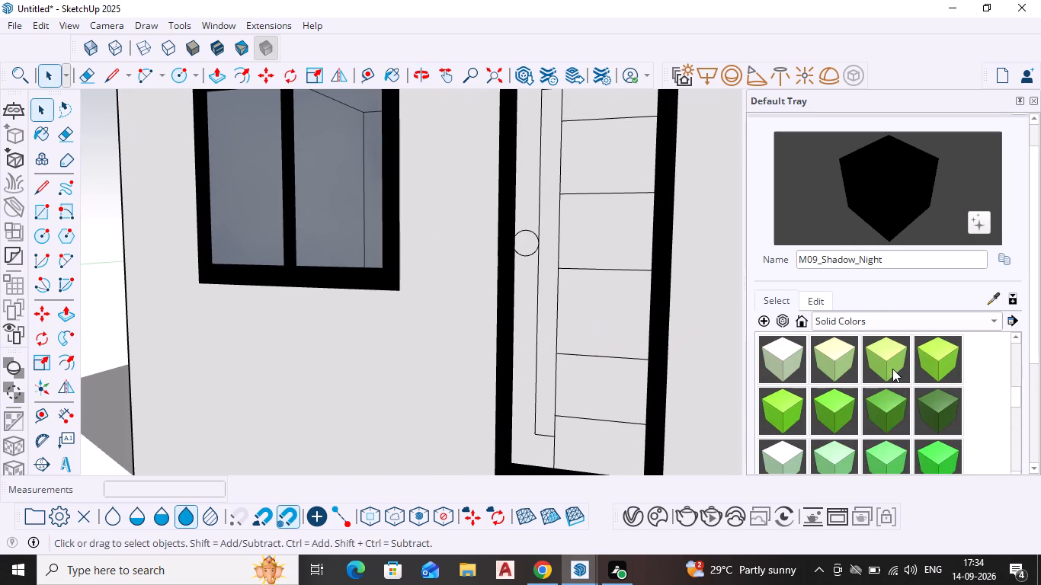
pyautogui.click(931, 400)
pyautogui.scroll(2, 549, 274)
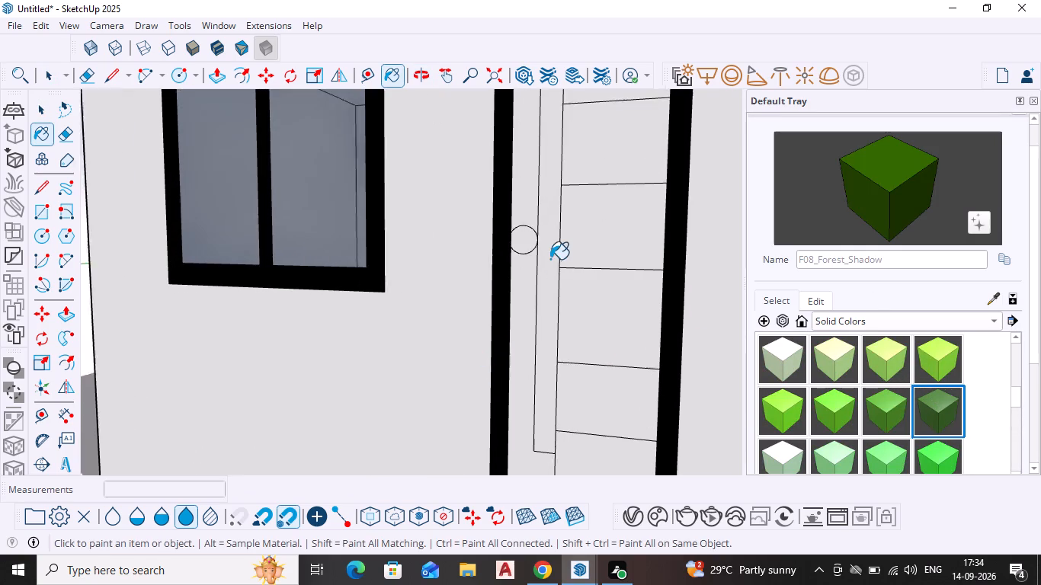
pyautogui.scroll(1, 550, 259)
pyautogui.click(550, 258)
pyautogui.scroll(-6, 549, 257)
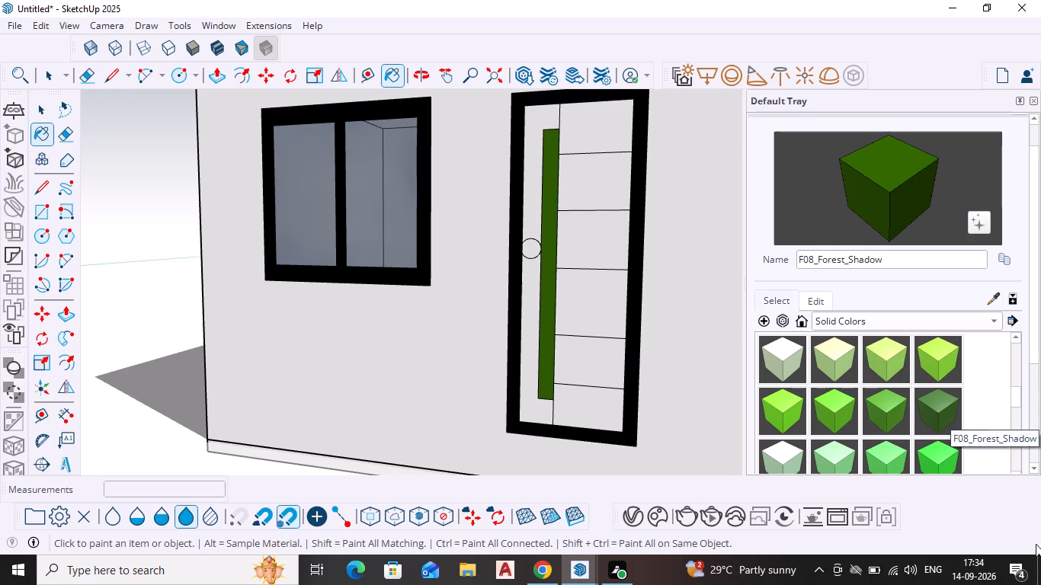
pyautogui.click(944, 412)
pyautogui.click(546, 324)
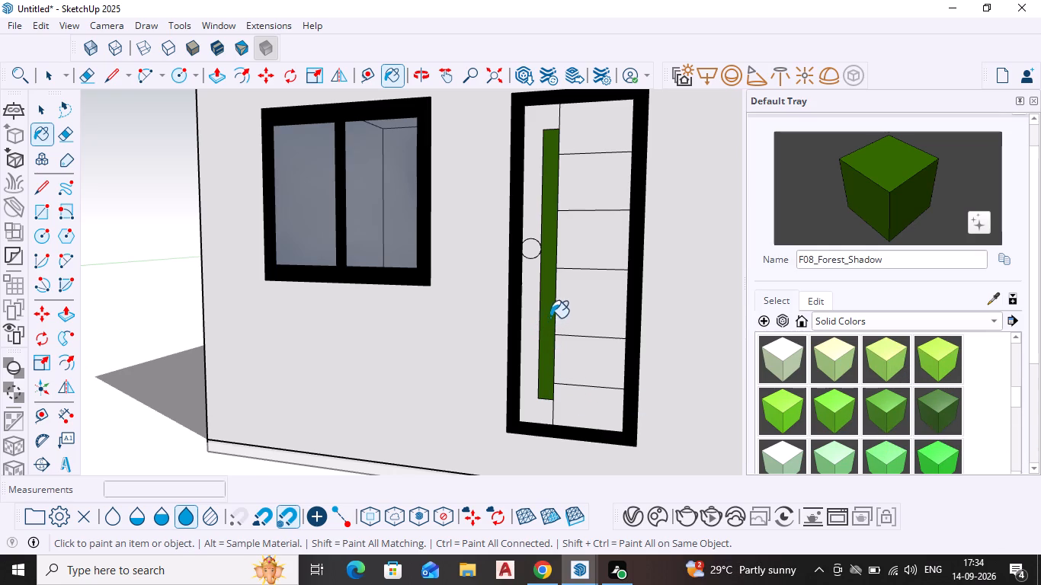
# Paint the door's narrow vertical strip with the solid colour G08_Forest_Moss.
pyautogui.scroll(-3, 806, 414)
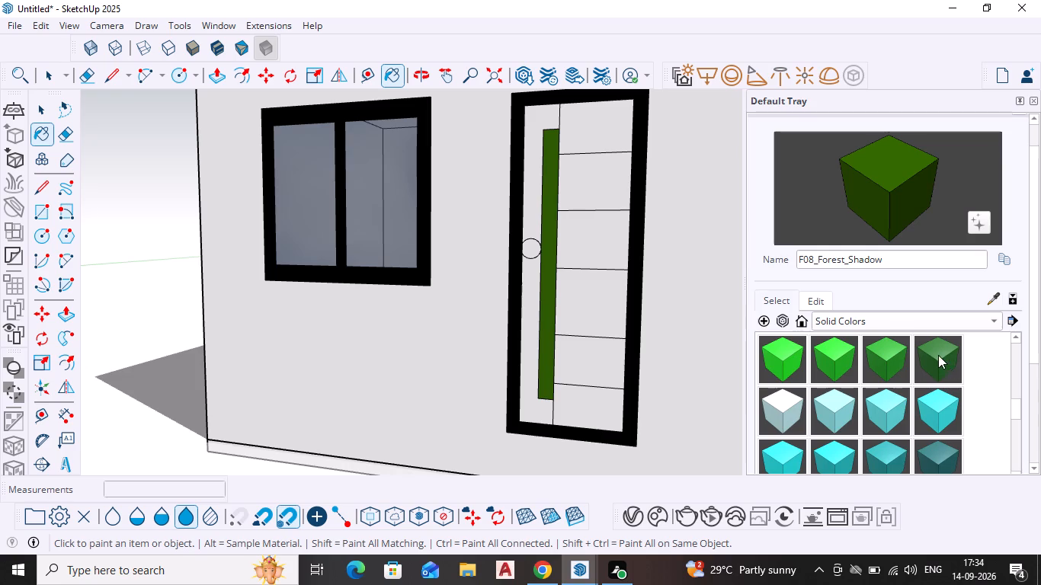
pyautogui.click(938, 355)
pyautogui.click(549, 316)
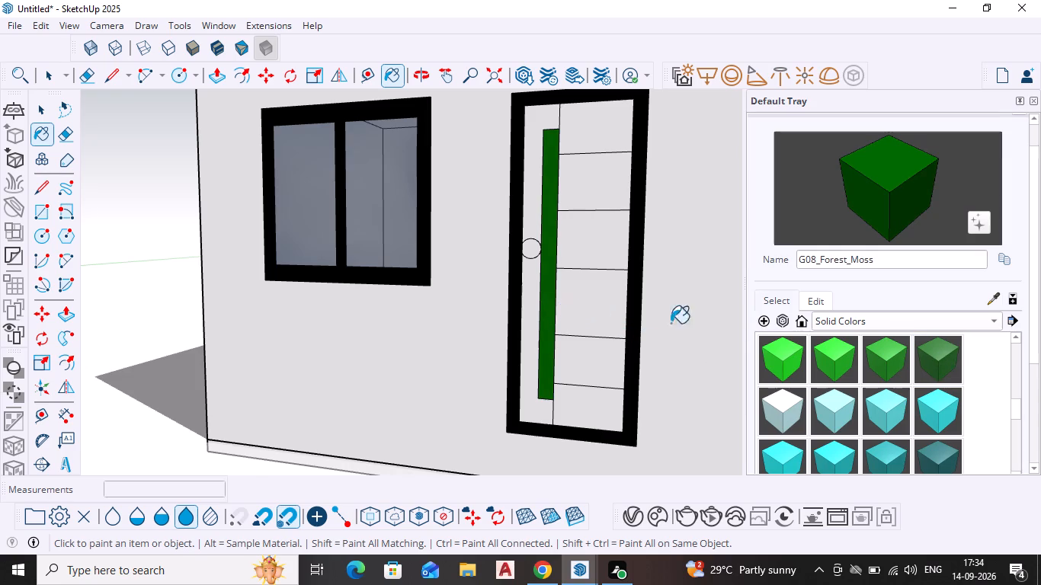
# Paint the circle beside the door's green strip with the solid colour C08_Toffee_Ember.
pyautogui.scroll(-7, 702, 321)
pyautogui.scroll(-1, 901, 380)
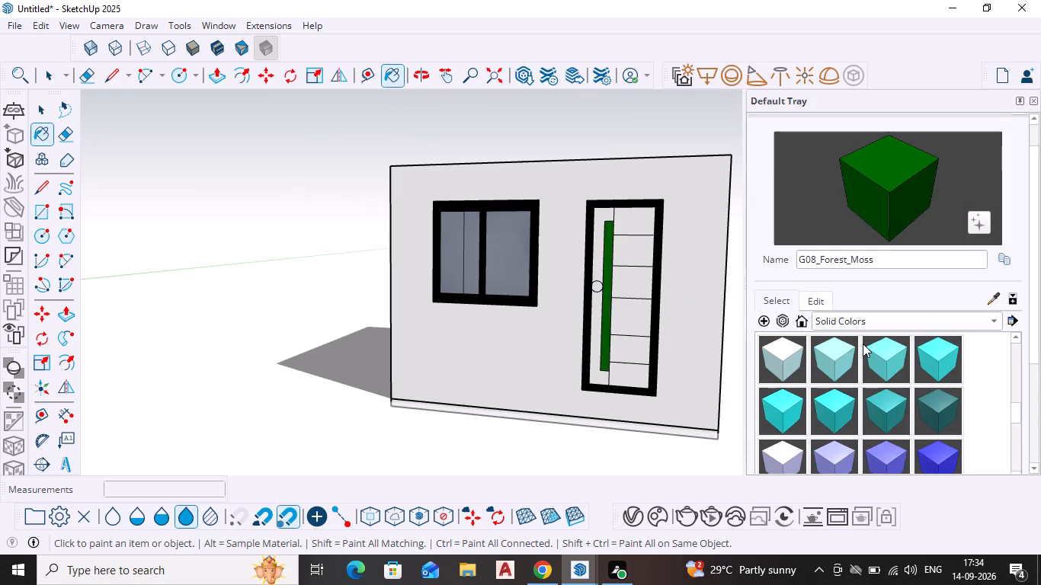
pyautogui.scroll(-10, 867, 355)
pyautogui.scroll(4, 909, 388)
pyautogui.scroll(-3, 910, 401)
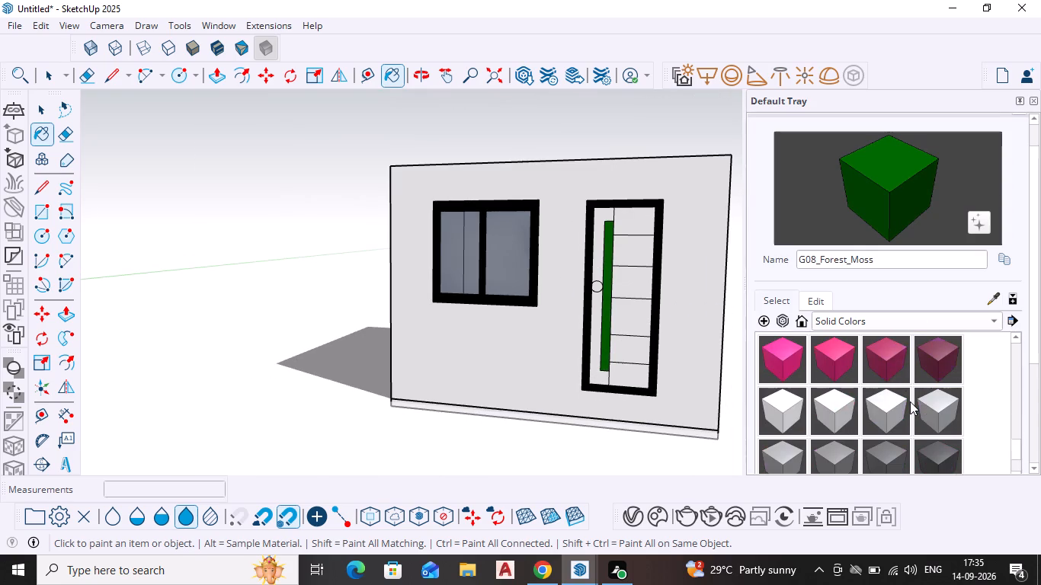
pyautogui.scroll(-3, 909, 405)
pyautogui.scroll(8, 909, 402)
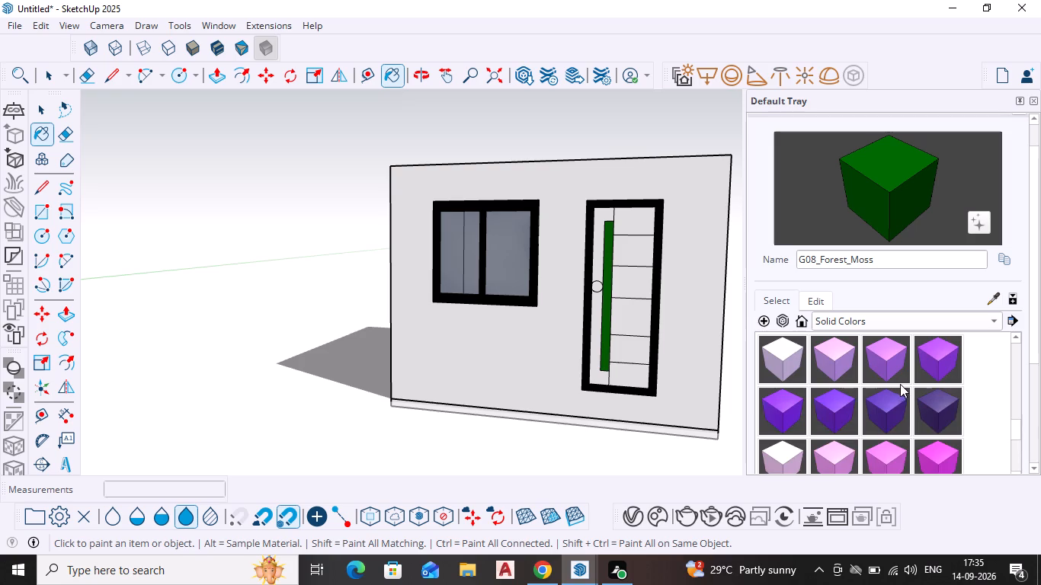
pyautogui.scroll(14, 900, 384)
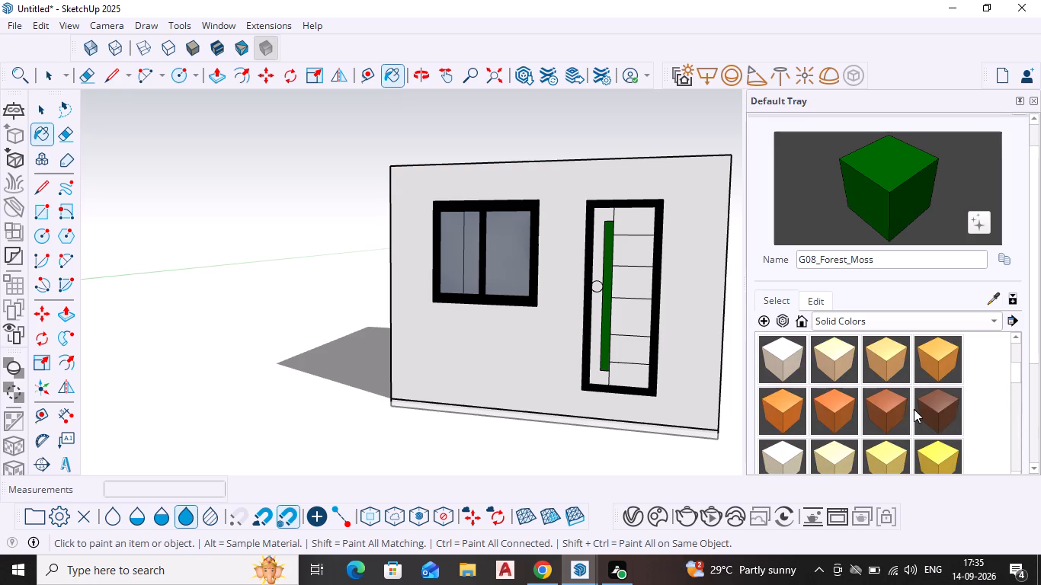
pyautogui.click(940, 405)
pyautogui.scroll(8, 608, 283)
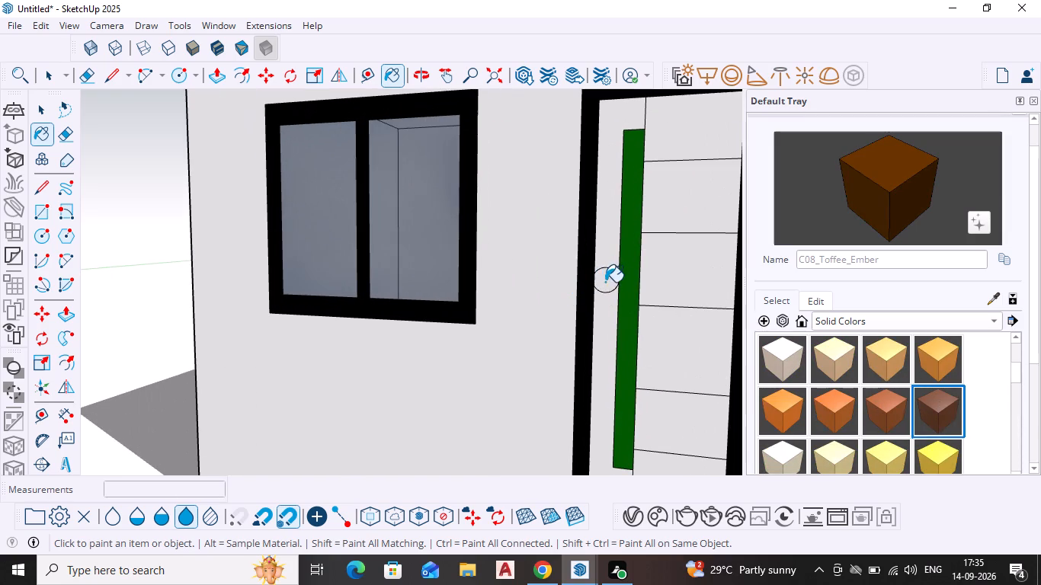
pyautogui.click(605, 282)
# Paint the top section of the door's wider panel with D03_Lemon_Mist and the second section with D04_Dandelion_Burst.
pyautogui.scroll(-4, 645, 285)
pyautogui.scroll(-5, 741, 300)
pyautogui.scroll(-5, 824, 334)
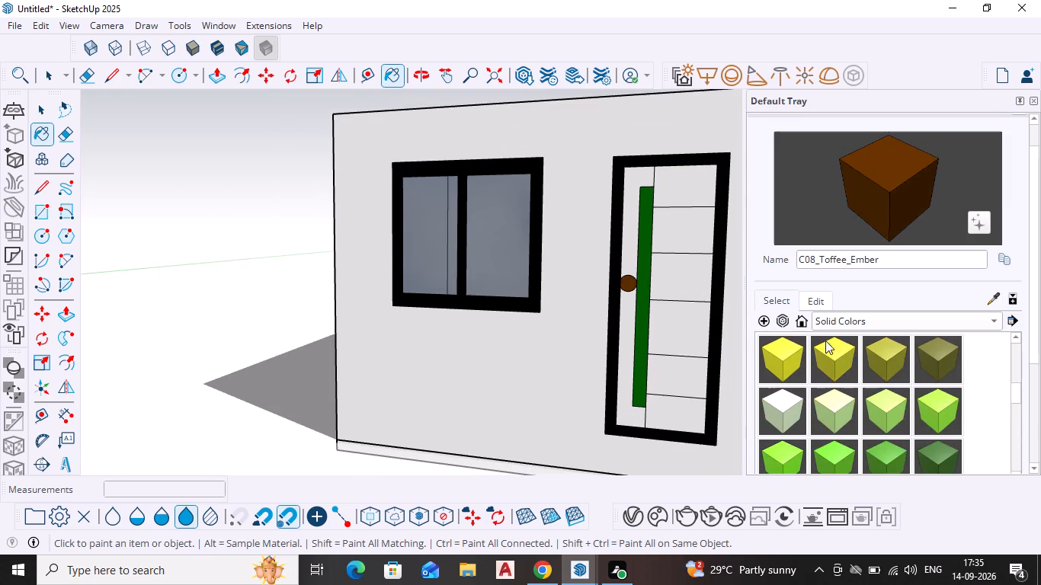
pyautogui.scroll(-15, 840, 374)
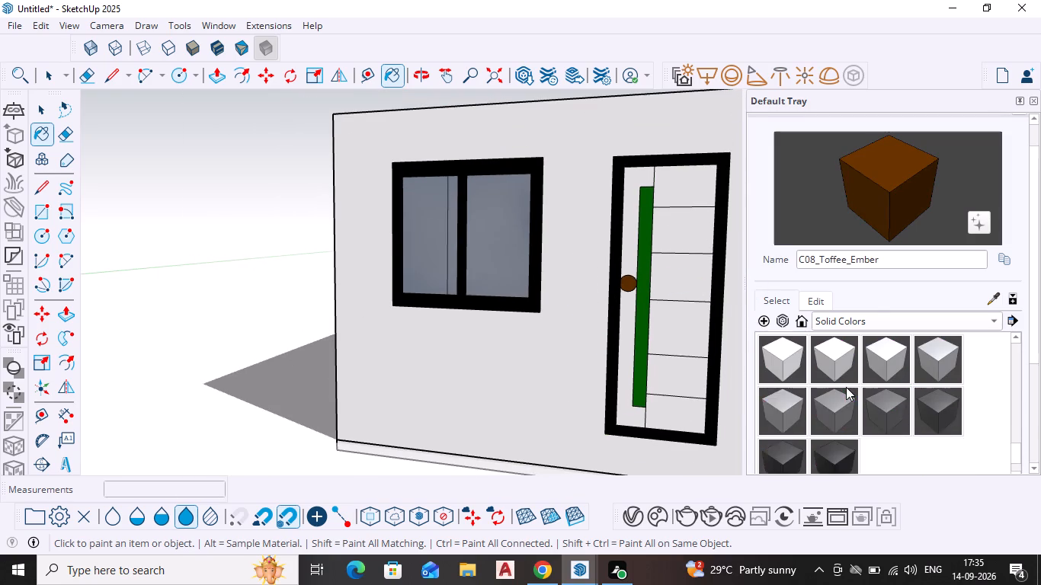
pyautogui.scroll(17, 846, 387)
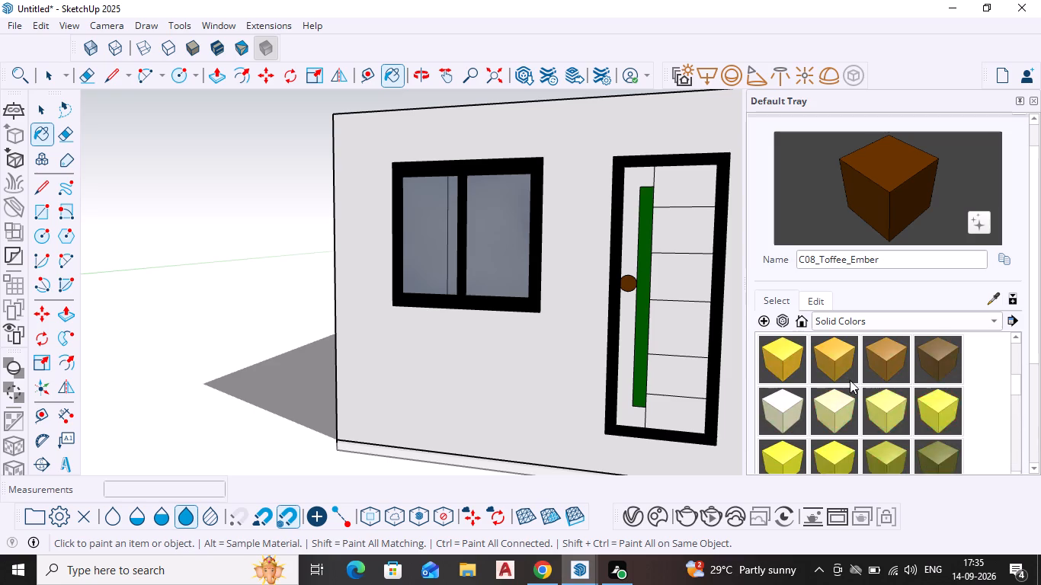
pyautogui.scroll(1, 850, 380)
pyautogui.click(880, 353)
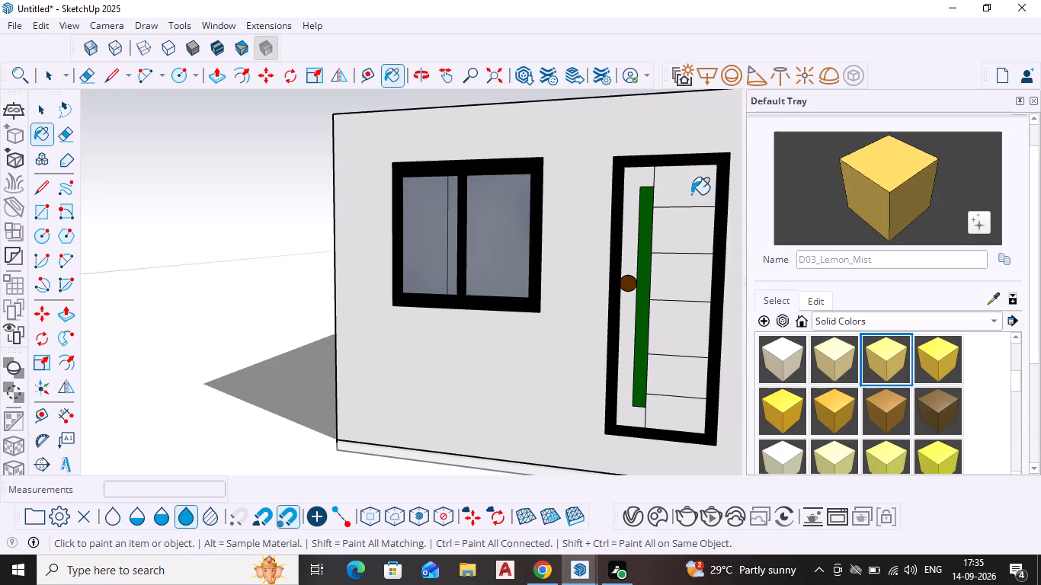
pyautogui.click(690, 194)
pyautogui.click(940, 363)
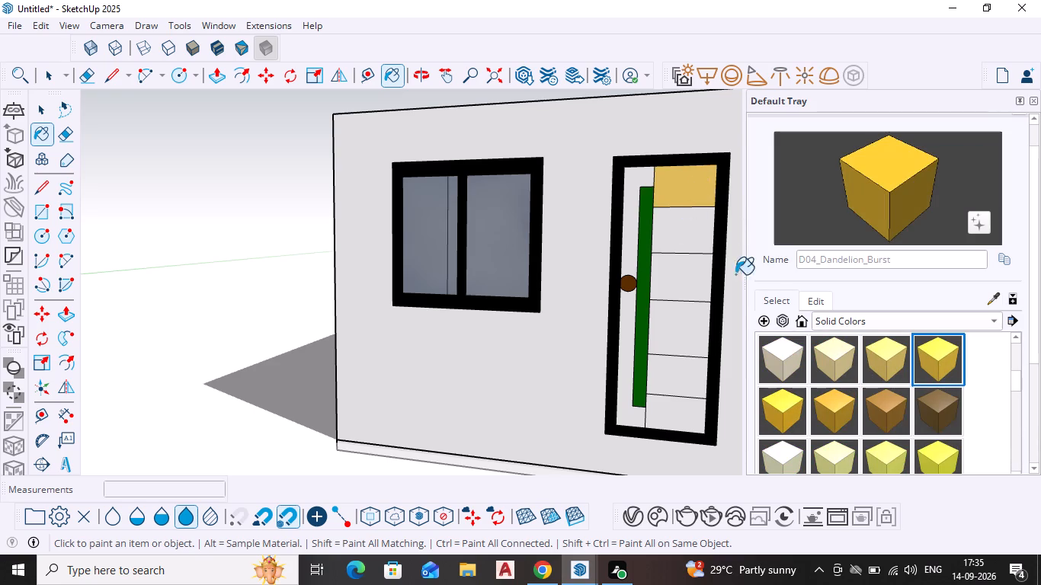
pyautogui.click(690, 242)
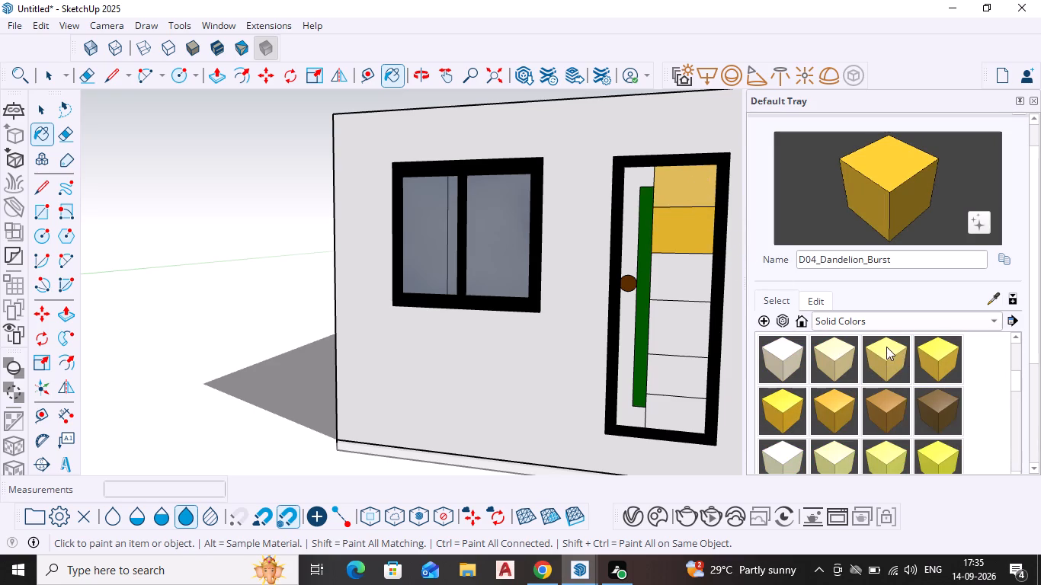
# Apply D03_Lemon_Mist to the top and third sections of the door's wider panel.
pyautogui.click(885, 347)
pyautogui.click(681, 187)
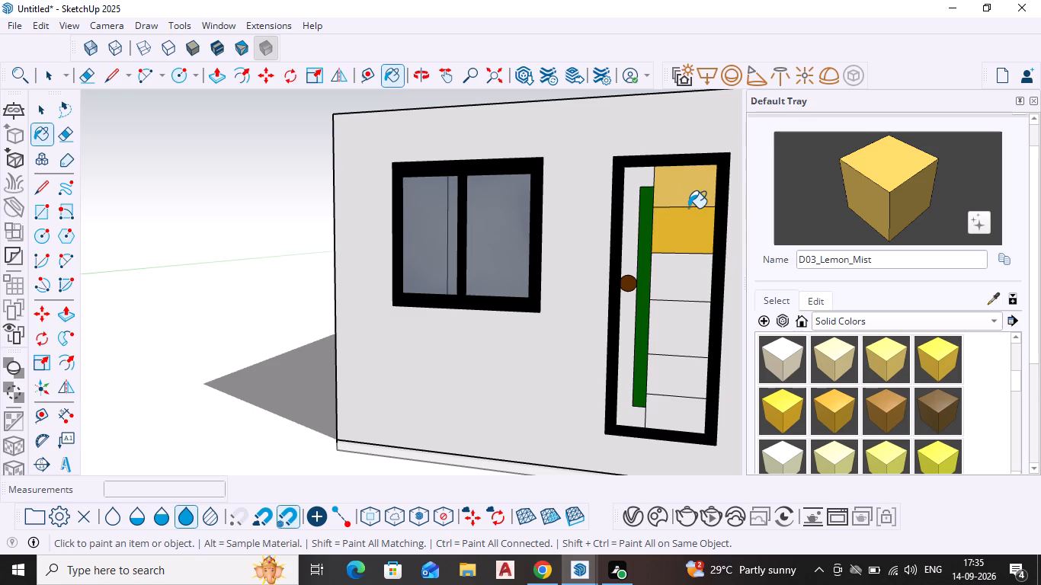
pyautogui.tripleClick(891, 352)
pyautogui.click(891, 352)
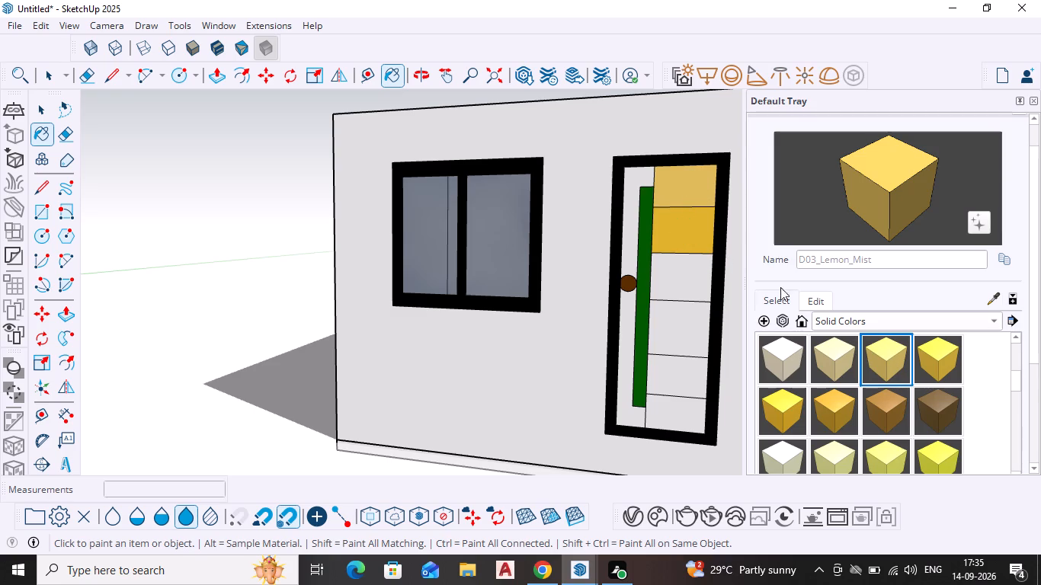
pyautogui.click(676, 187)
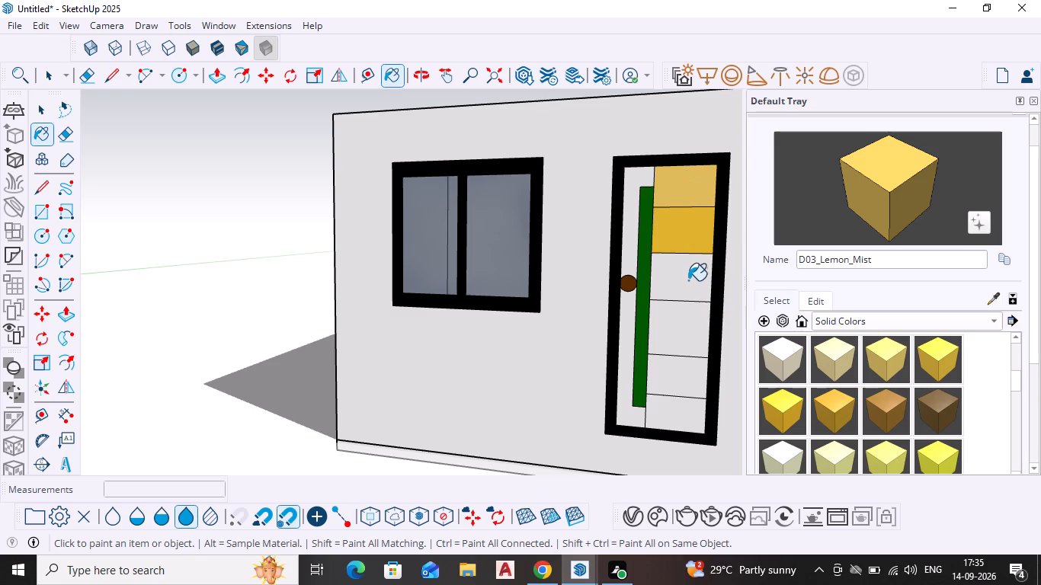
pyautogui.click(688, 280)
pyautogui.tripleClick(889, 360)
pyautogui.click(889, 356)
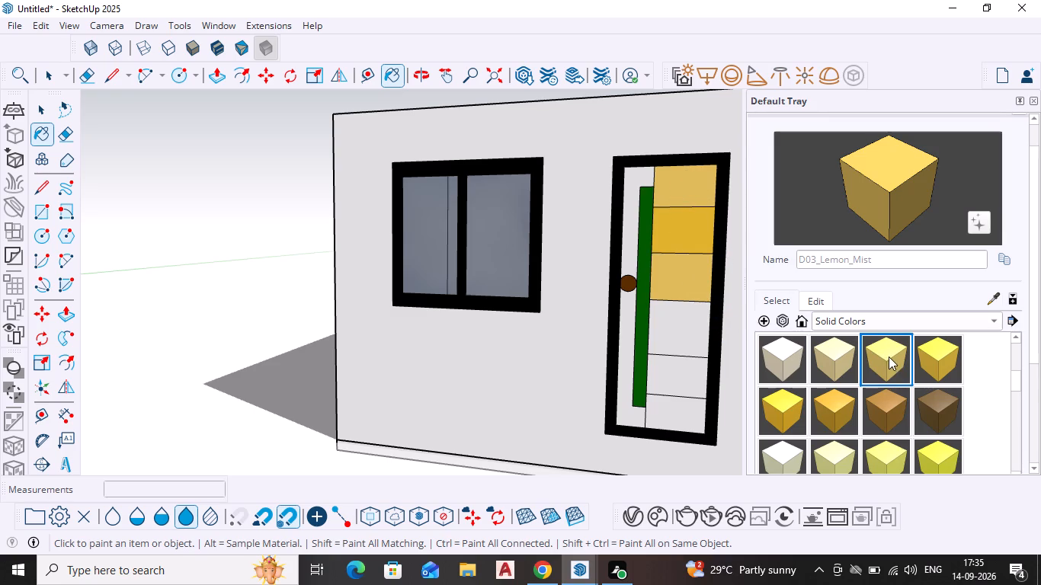
# Paint all six sections of the door's wider panel with the solid colour D02_Buttercup_Glow.
pyautogui.click(817, 360)
pyautogui.click(835, 363)
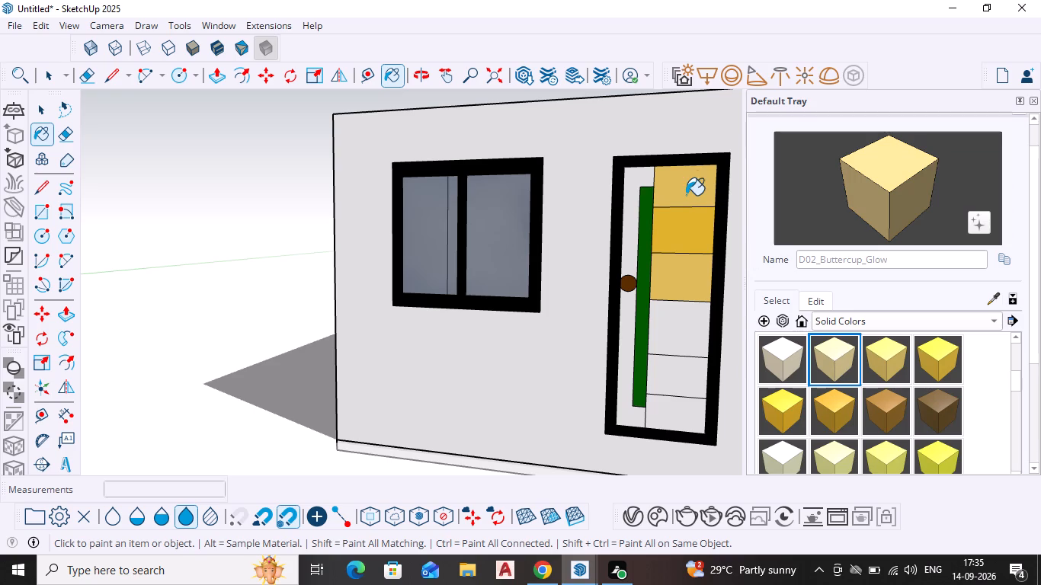
pyautogui.click(681, 187)
pyautogui.click(678, 223)
pyautogui.click(681, 282)
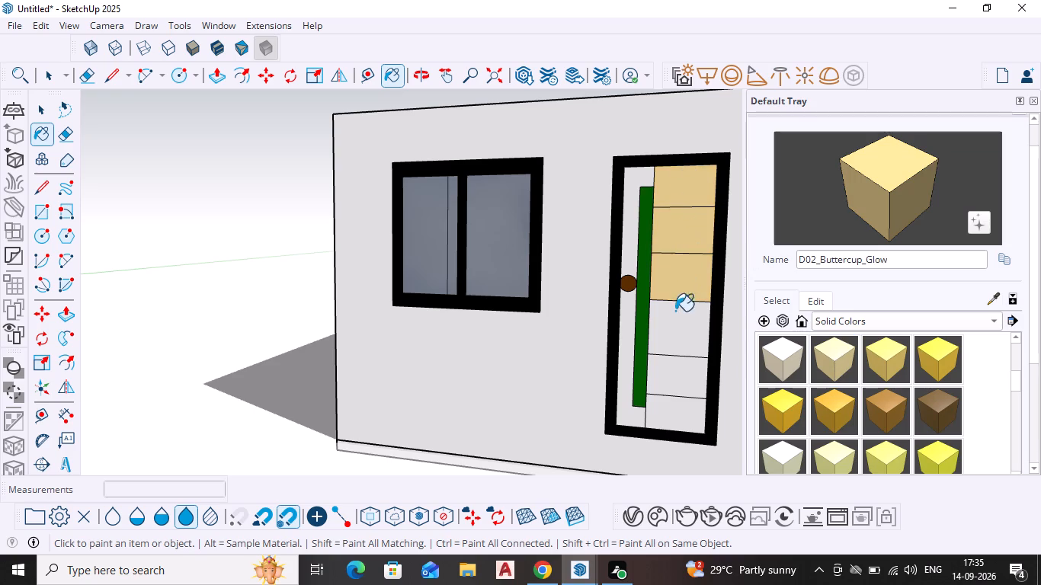
pyautogui.moveTo(673, 329); pyautogui.dragTo(673, 321)
pyautogui.click(662, 382)
pyautogui.click(671, 420)
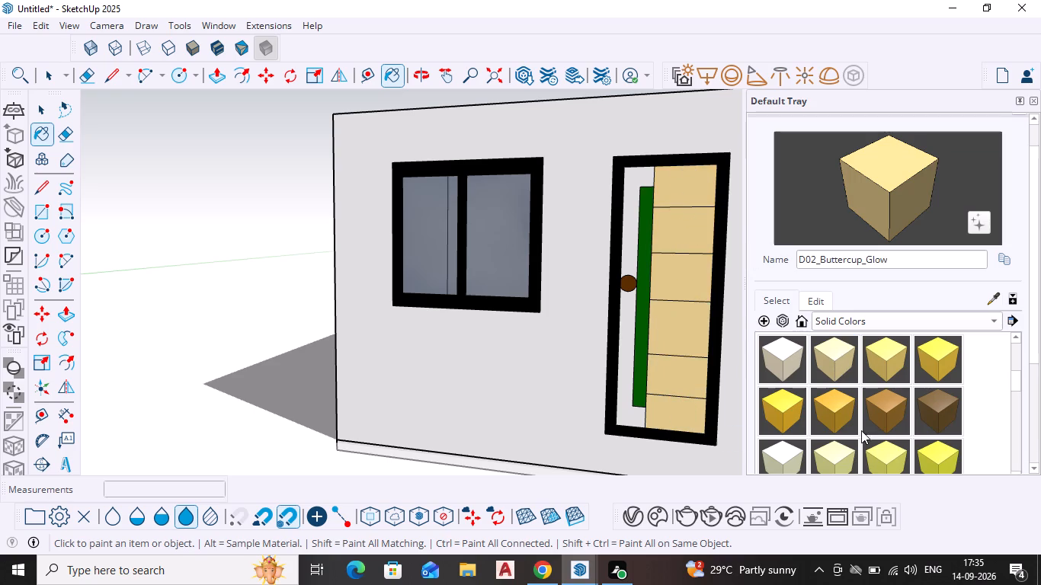
# Repaint the door's narrow vertical strip with the solid colour F04_Emerald_Green.
pyautogui.scroll(-3, 863, 412)
pyautogui.scroll(-5, 514, 339)
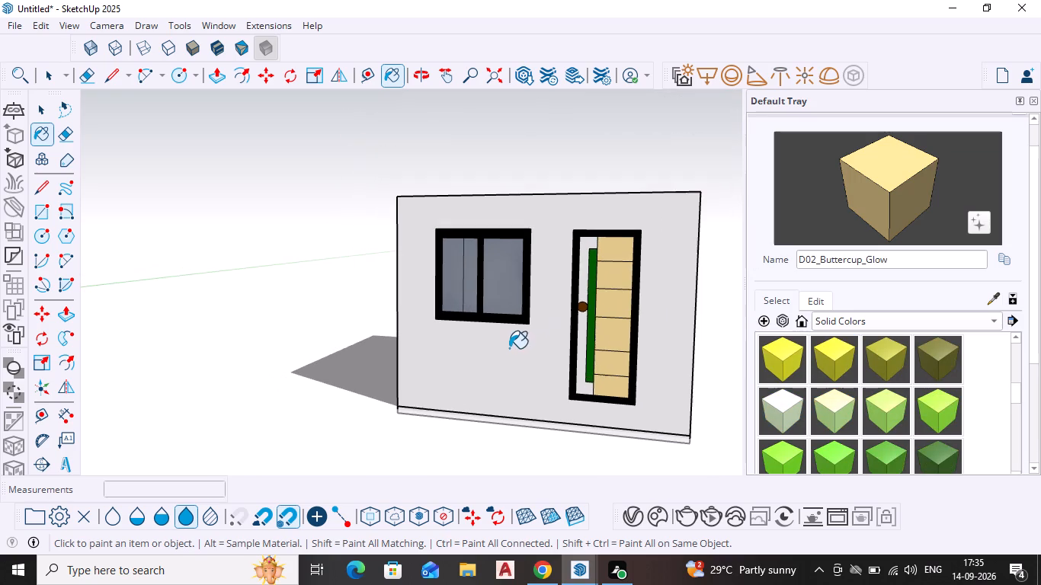
pyautogui.scroll(-3, 543, 442)
pyautogui.moveTo(543, 444); pyautogui.dragTo(588, 452, button='middle')
pyautogui.scroll(3, 591, 420)
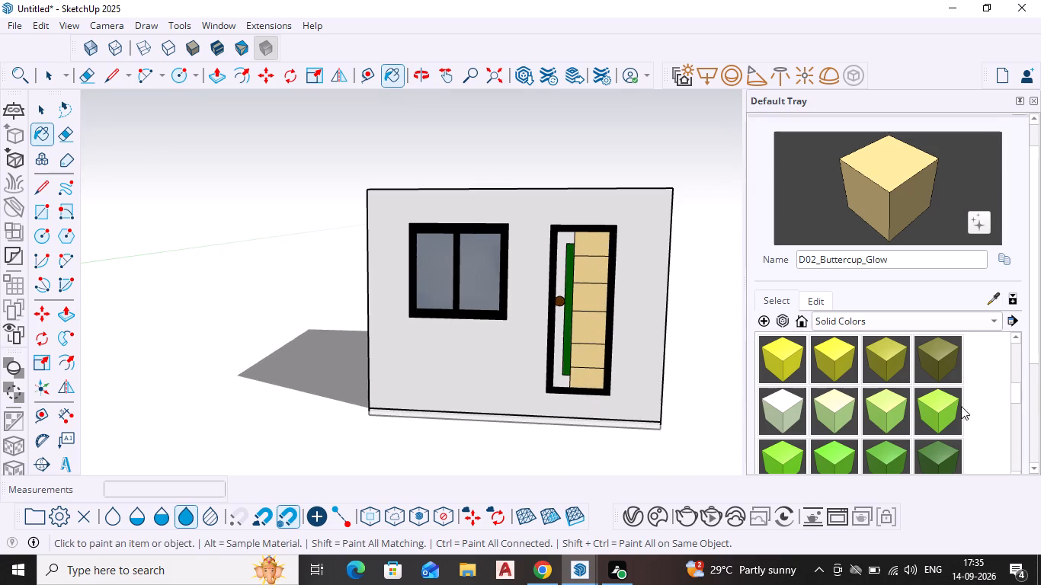
pyautogui.click(935, 409)
pyautogui.scroll(7, 578, 337)
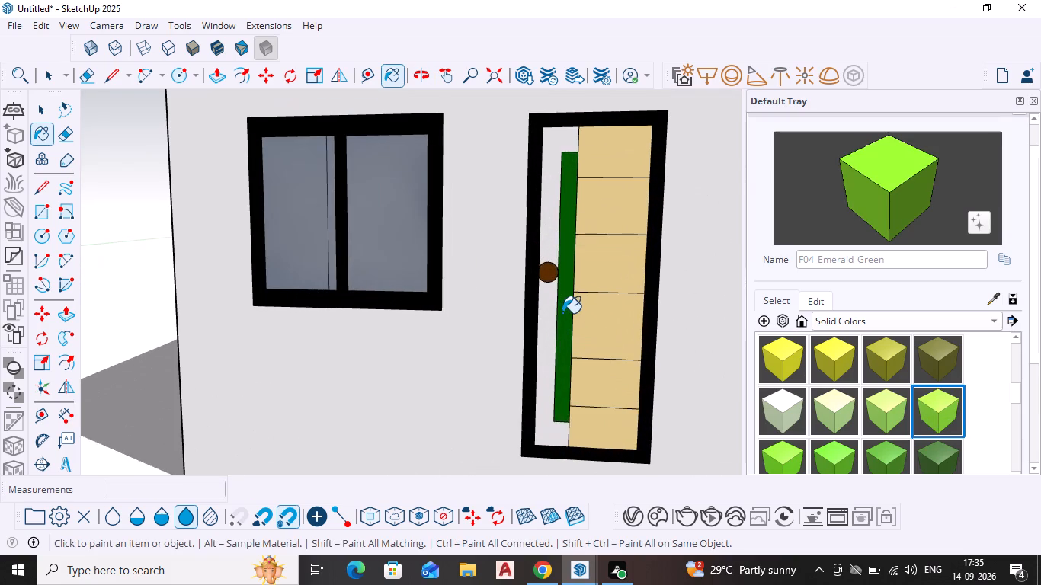
pyautogui.click(562, 313)
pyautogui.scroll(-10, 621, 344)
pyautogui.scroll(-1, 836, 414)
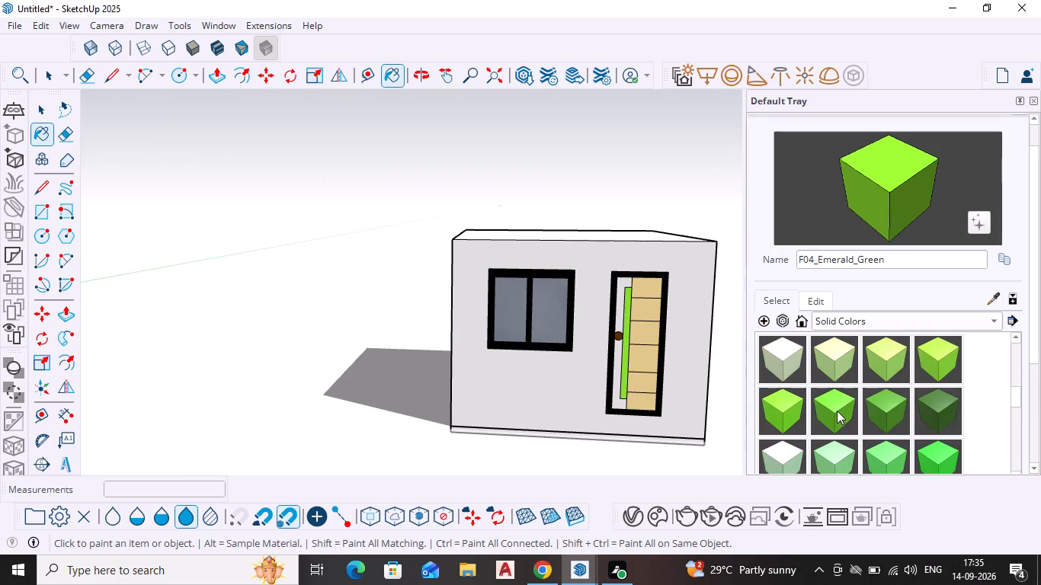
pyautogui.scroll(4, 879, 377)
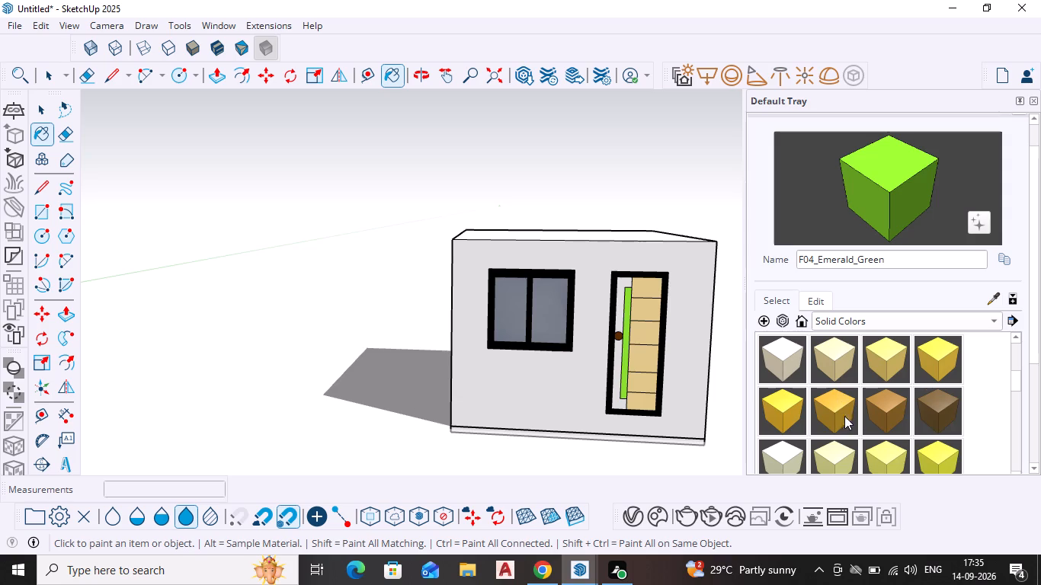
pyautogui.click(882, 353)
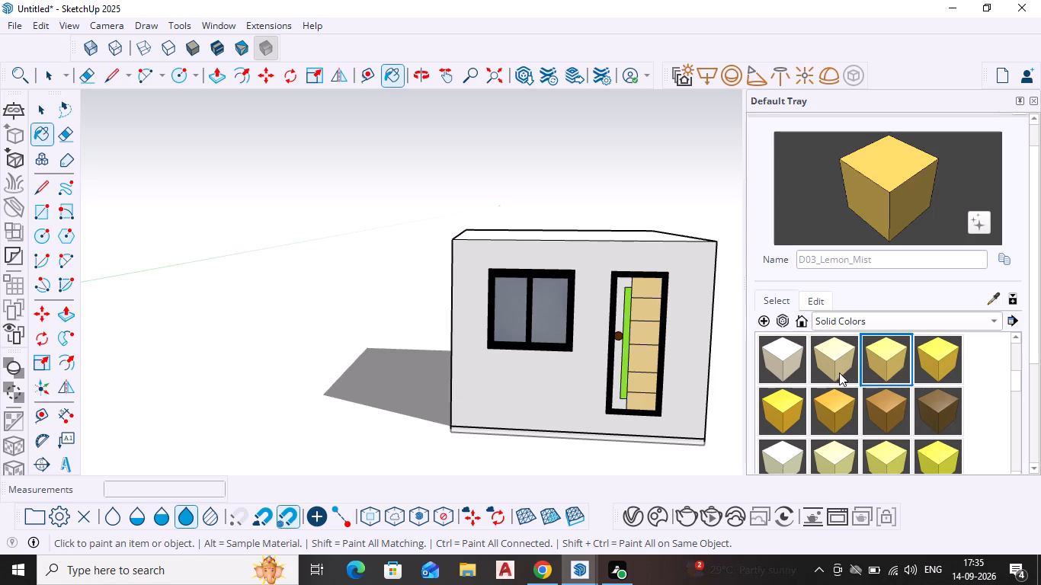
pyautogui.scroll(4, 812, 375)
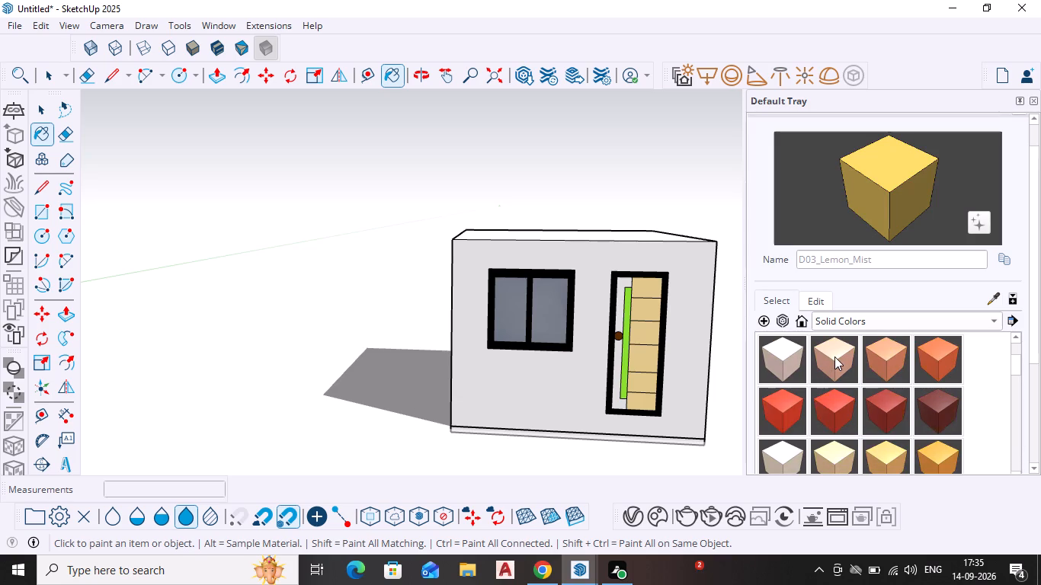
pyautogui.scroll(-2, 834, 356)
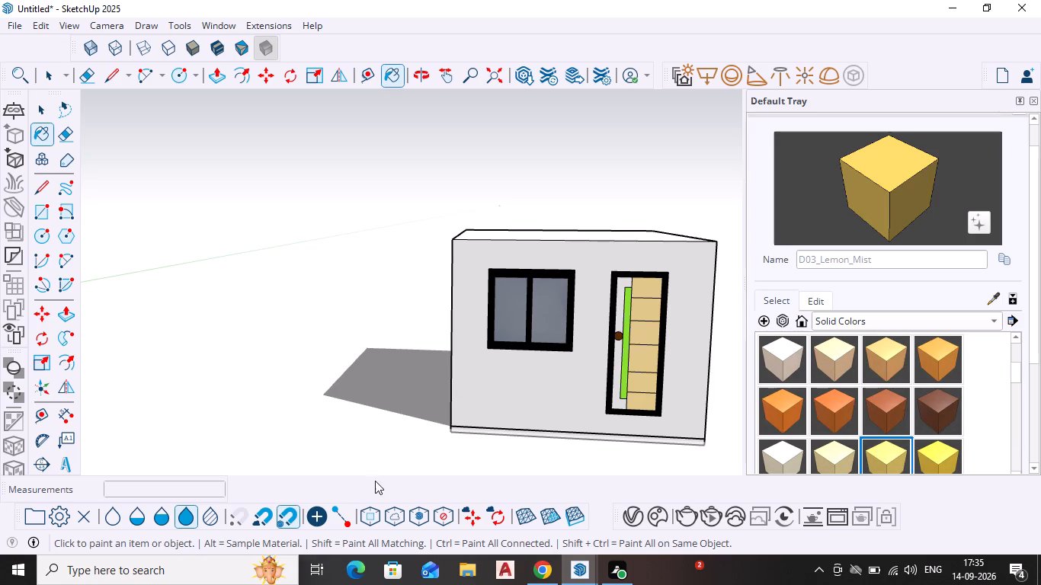
# Open the V-Ray Asset Editor and create a new Generic material.
pyautogui.click(632, 518)
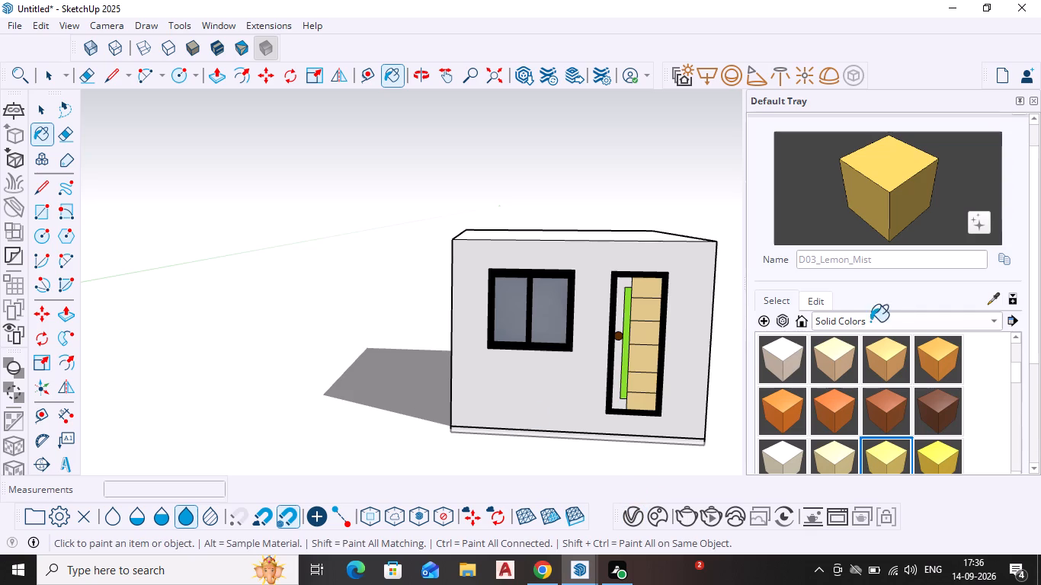
pyautogui.scroll(4, 707, 313)
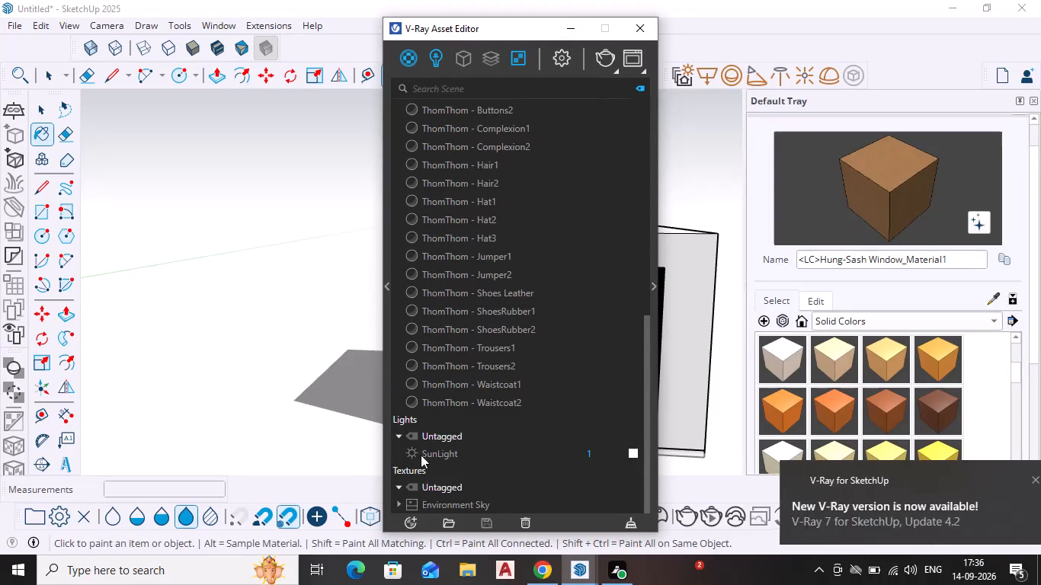
pyautogui.click(413, 522)
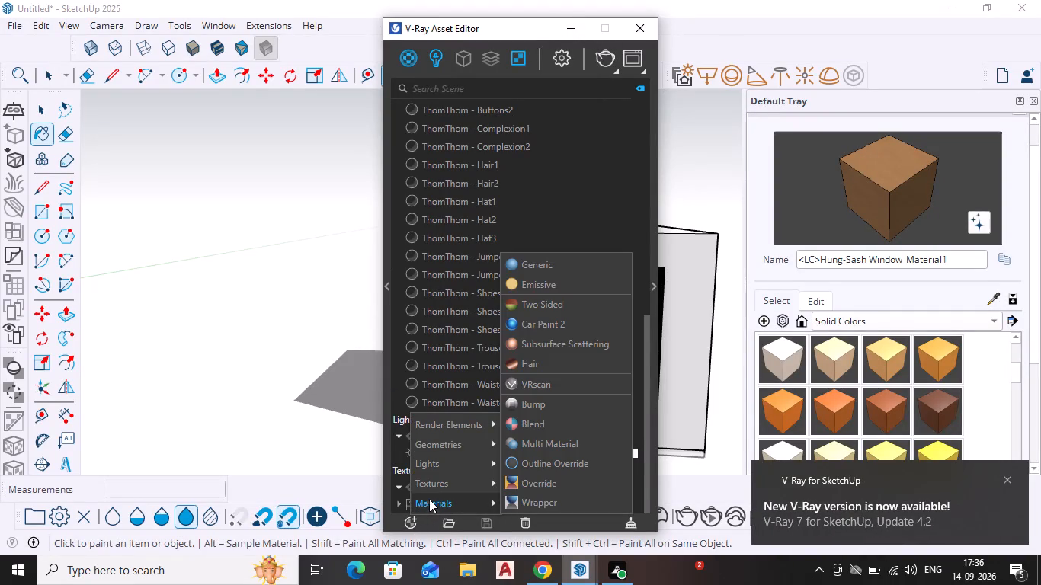
pyautogui.click(430, 501)
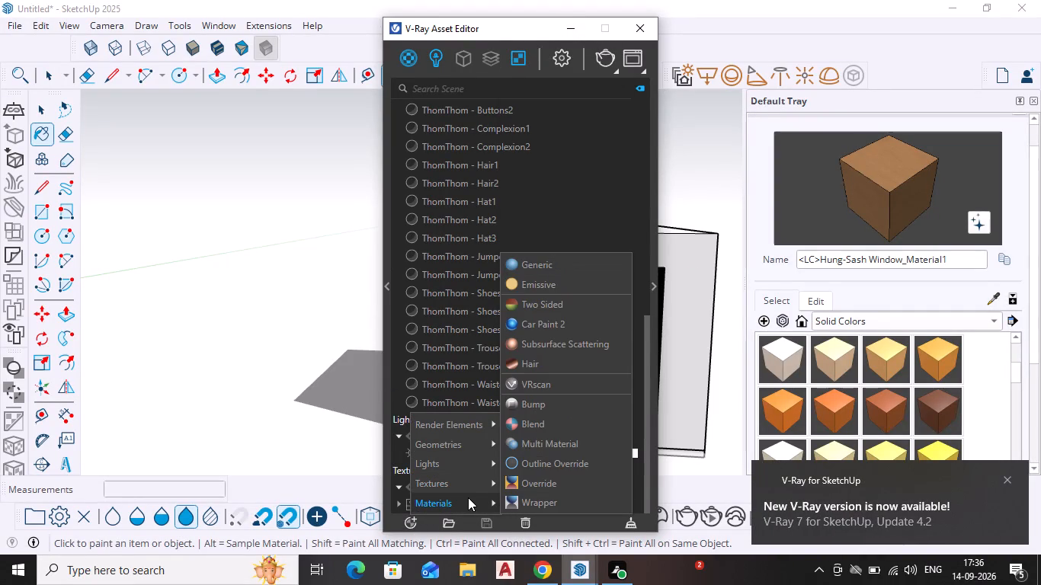
pyautogui.click(464, 503)
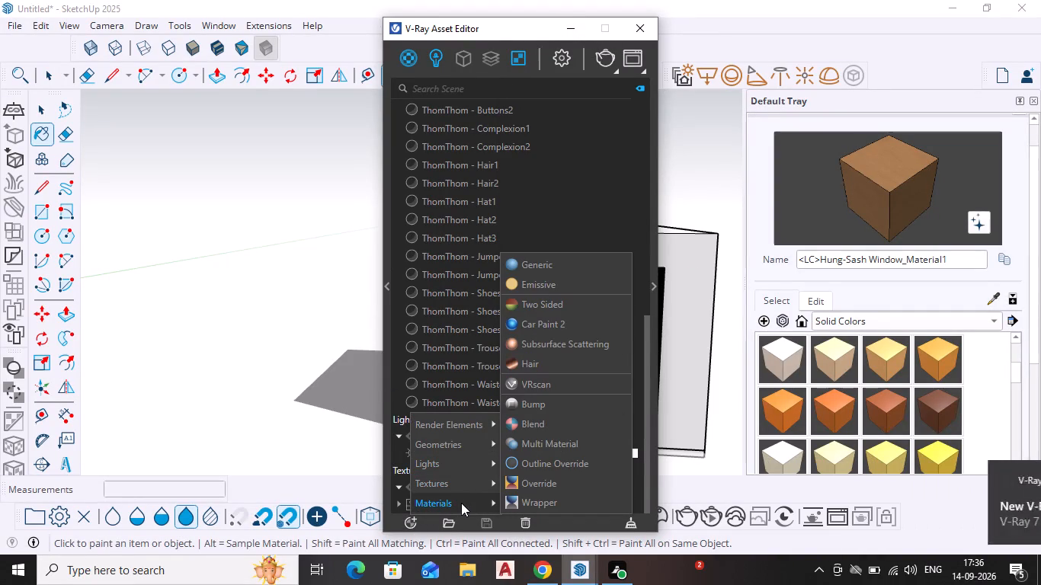
pyautogui.click(461, 503)
pyautogui.click(569, 271)
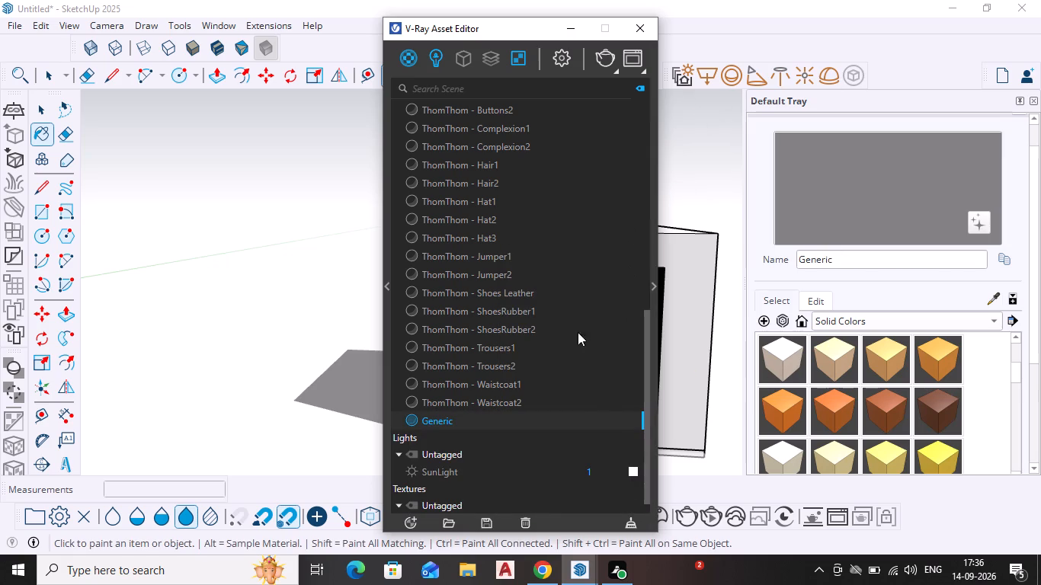
# Set the Generic material's diffuse colour to a light peach through the colour temperature in the V-Ray Color Picker.
pyautogui.click(651, 285)
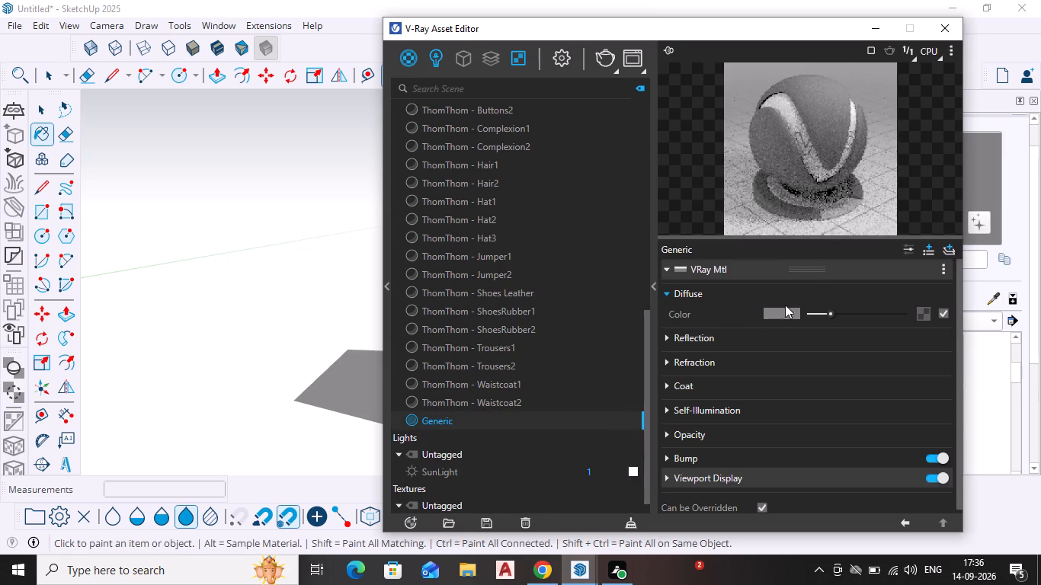
pyautogui.click(780, 319)
pyautogui.click(780, 315)
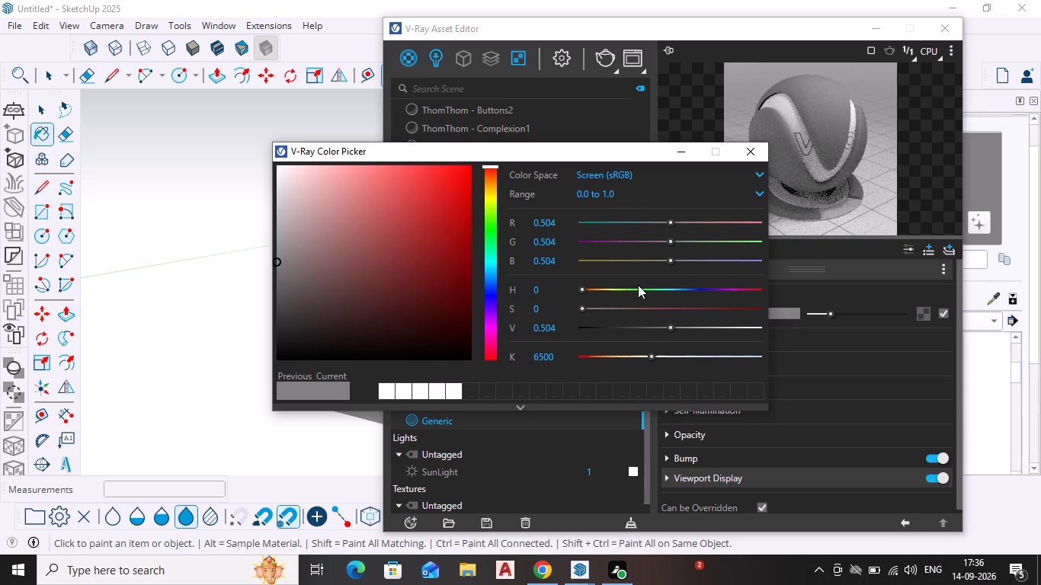
pyautogui.click(653, 221)
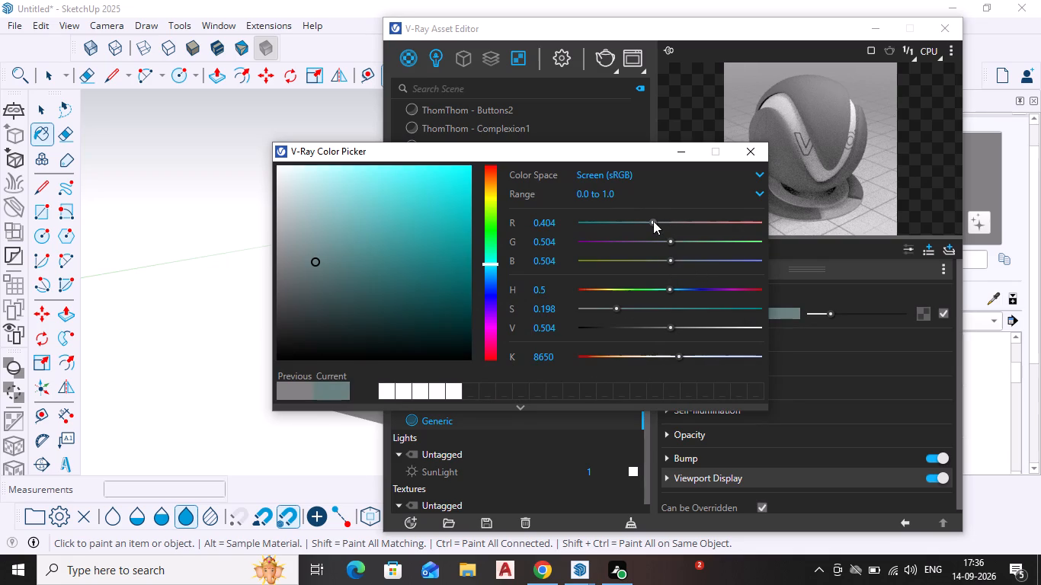
pyautogui.click(492, 219)
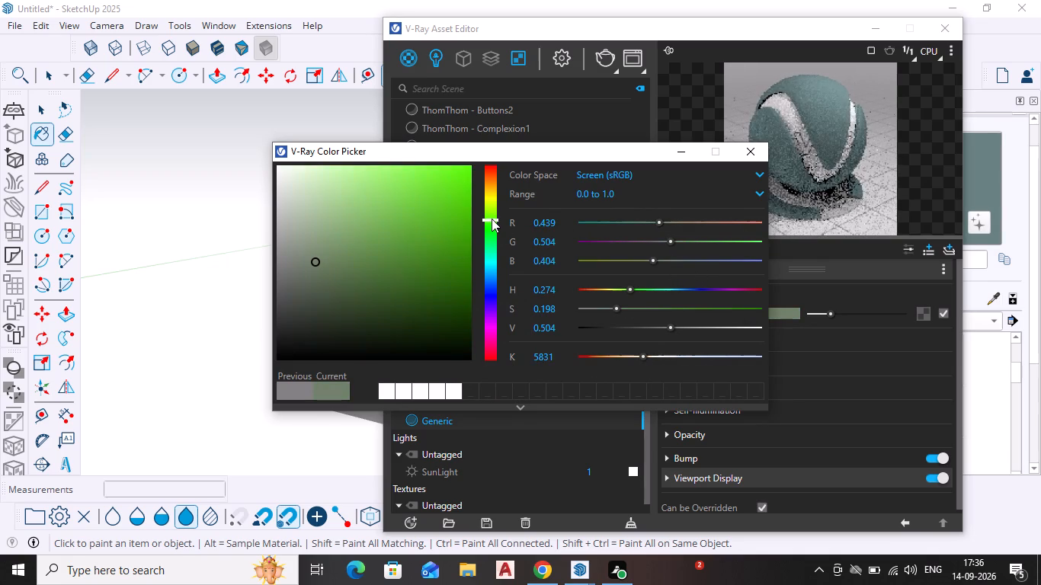
pyautogui.click(493, 205)
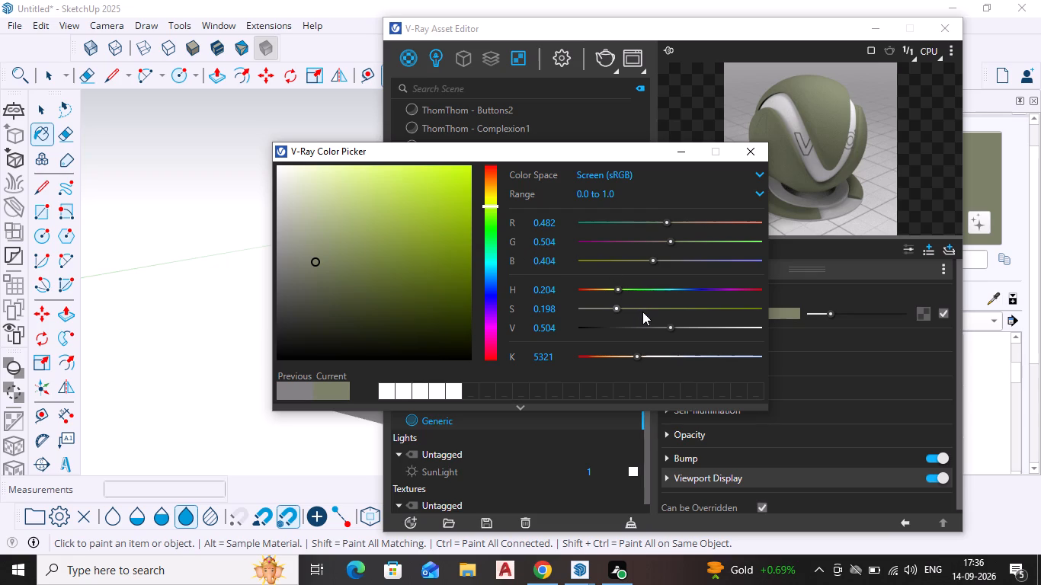
pyautogui.scroll(1, 643, 302)
pyautogui.click(623, 353)
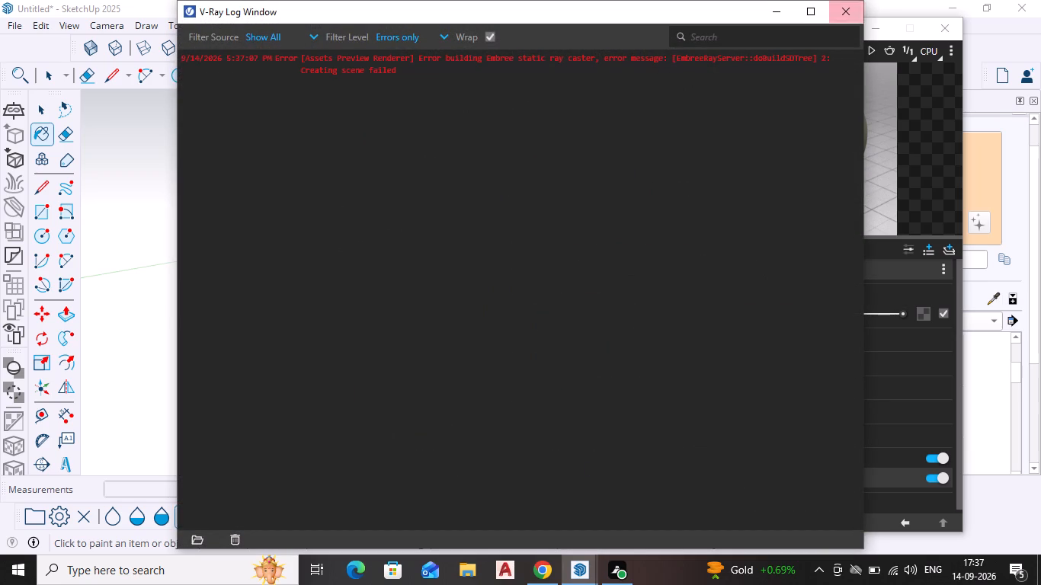
# Close the V-Ray log and change the Generic diffuse colour to turquoise green (R 0.029, G 0.866, B 0.663), storing it as a swatch.
pyautogui.click(836, 2)
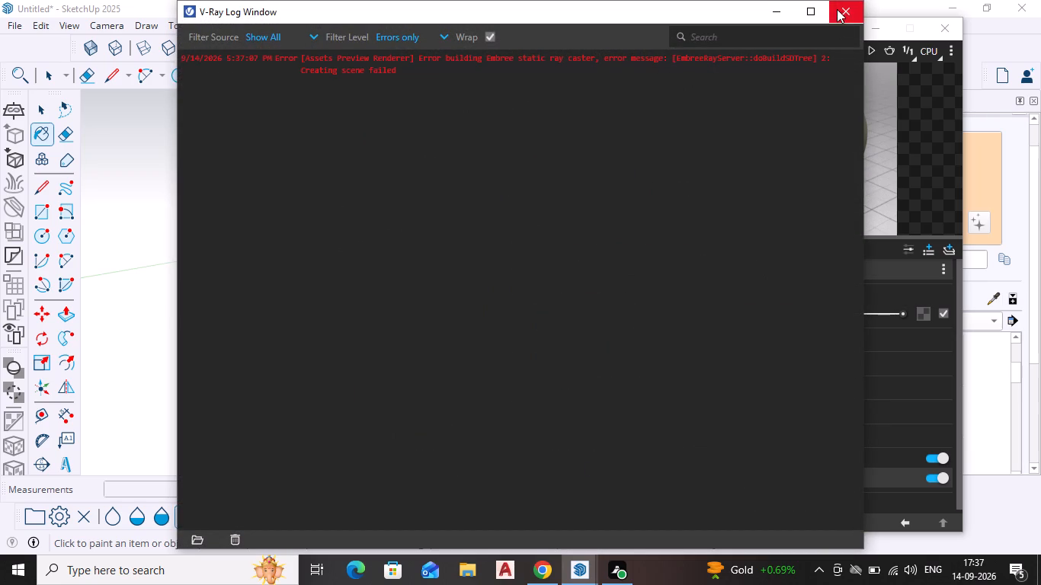
pyautogui.click(841, 11)
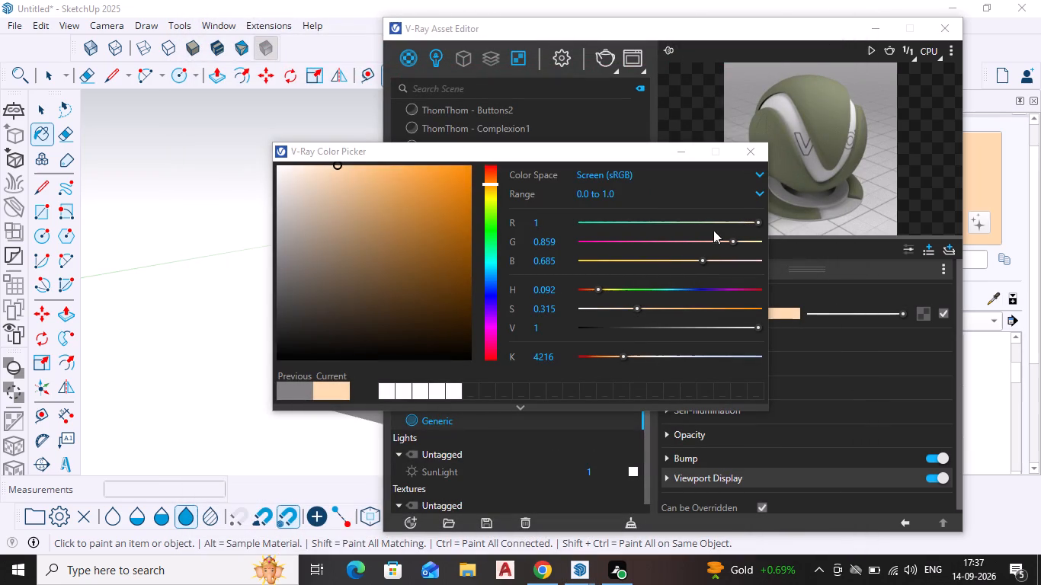
pyautogui.moveTo(754, 219); pyautogui.dragTo(623, 236)
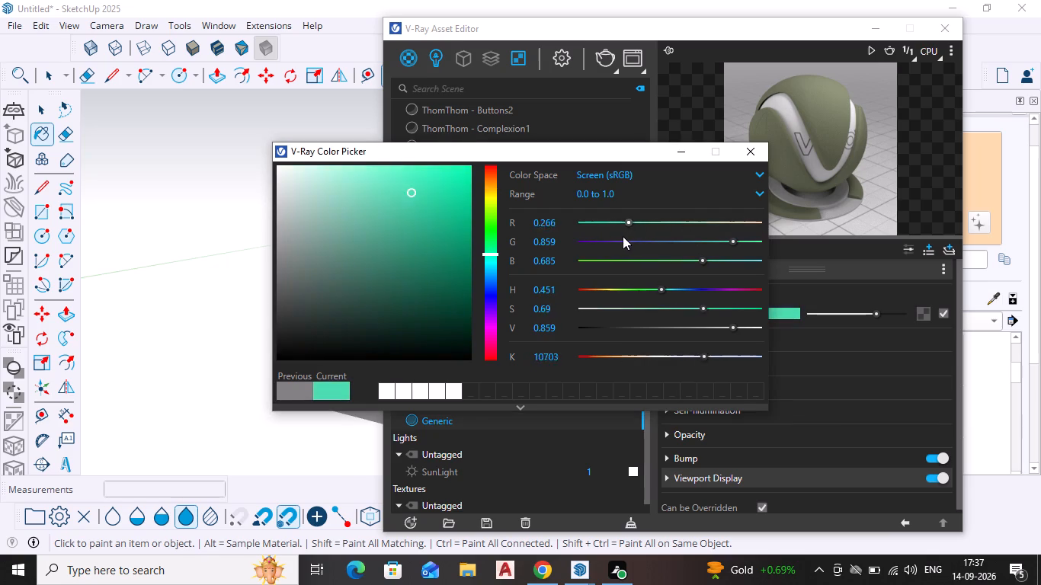
pyautogui.moveTo(623, 236); pyautogui.dragTo(607, 238)
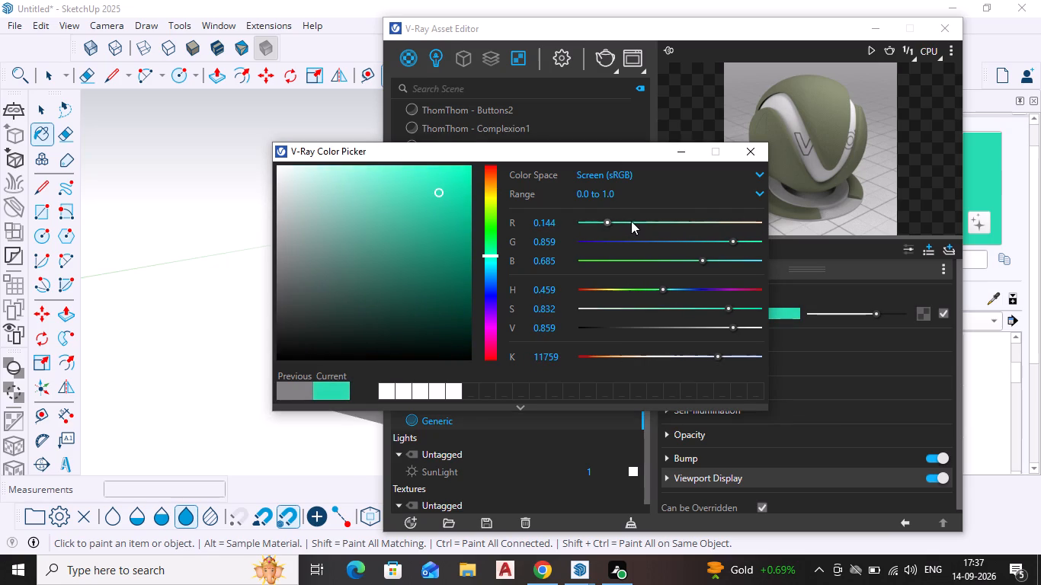
pyautogui.click(633, 218)
pyautogui.click(442, 171)
pyautogui.click(451, 181)
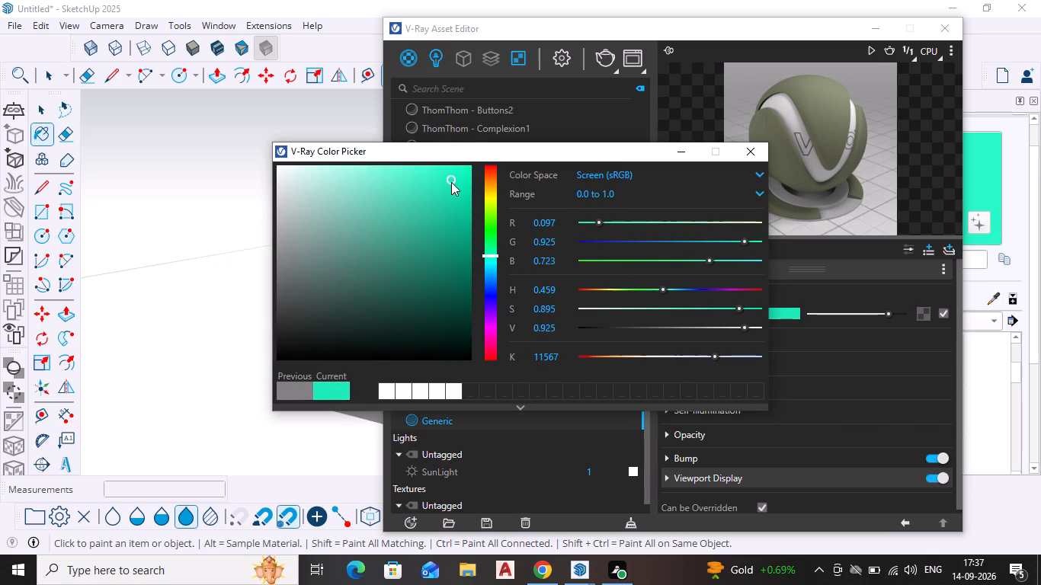
pyautogui.click(286, 396)
pyautogui.click(450, 191)
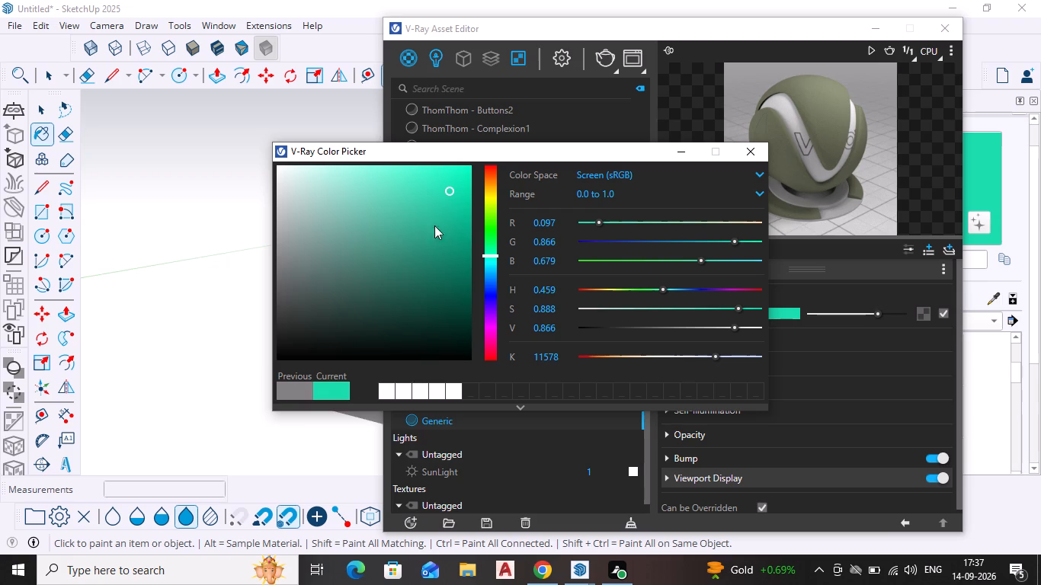
pyautogui.click(752, 305)
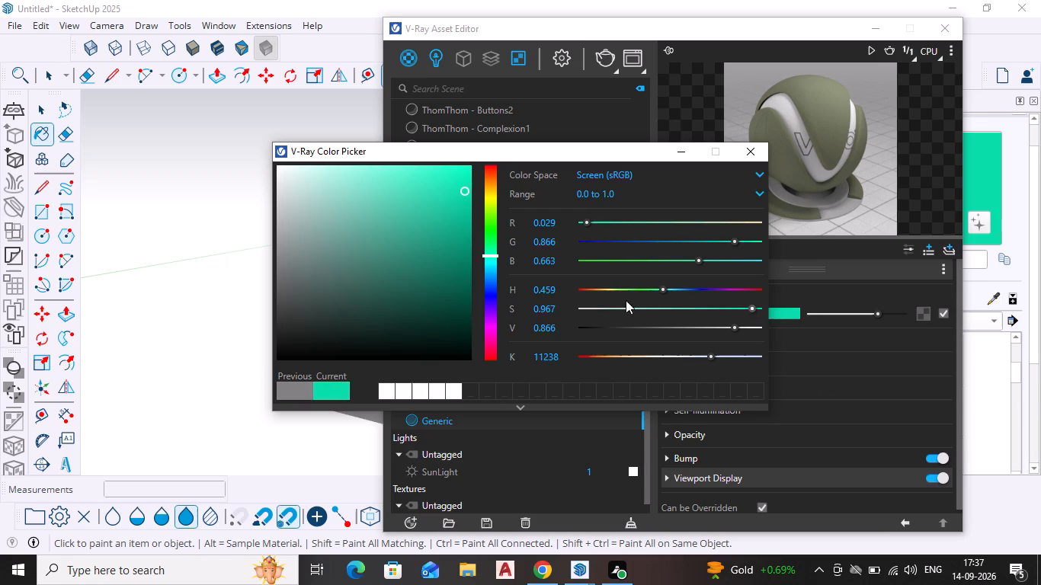
pyautogui.click(341, 385)
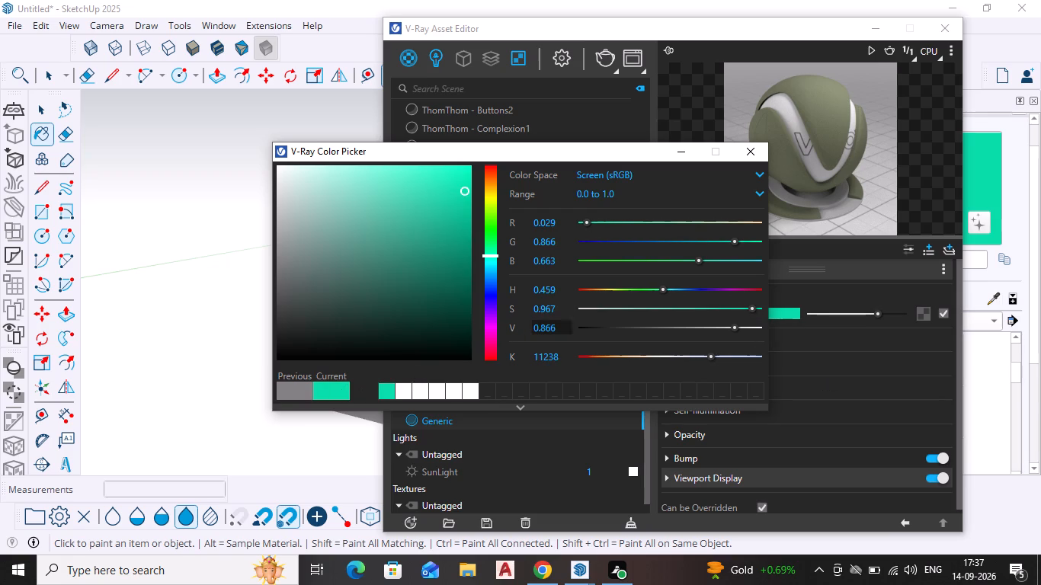
pyautogui.click(754, 150)
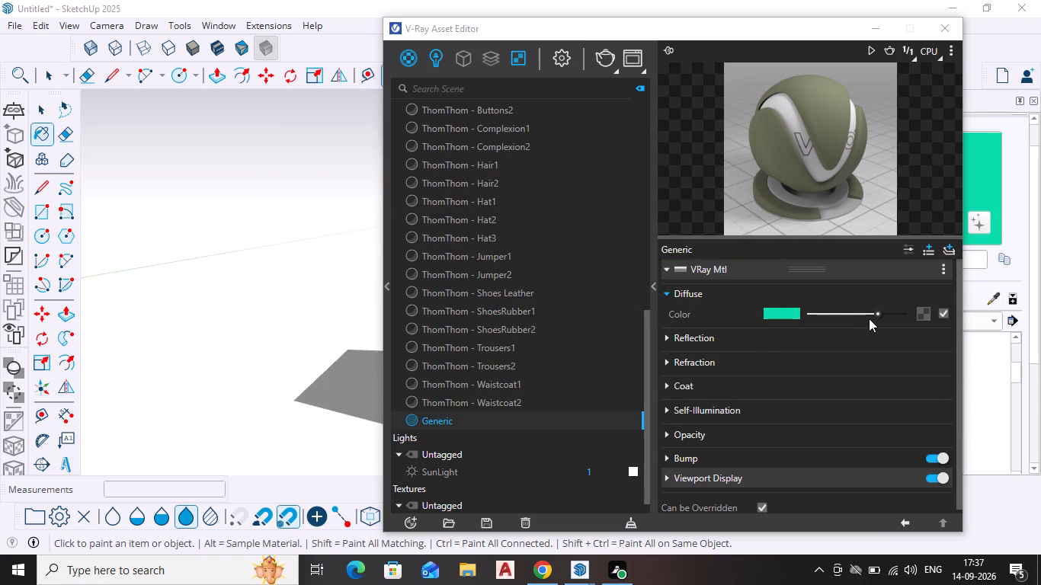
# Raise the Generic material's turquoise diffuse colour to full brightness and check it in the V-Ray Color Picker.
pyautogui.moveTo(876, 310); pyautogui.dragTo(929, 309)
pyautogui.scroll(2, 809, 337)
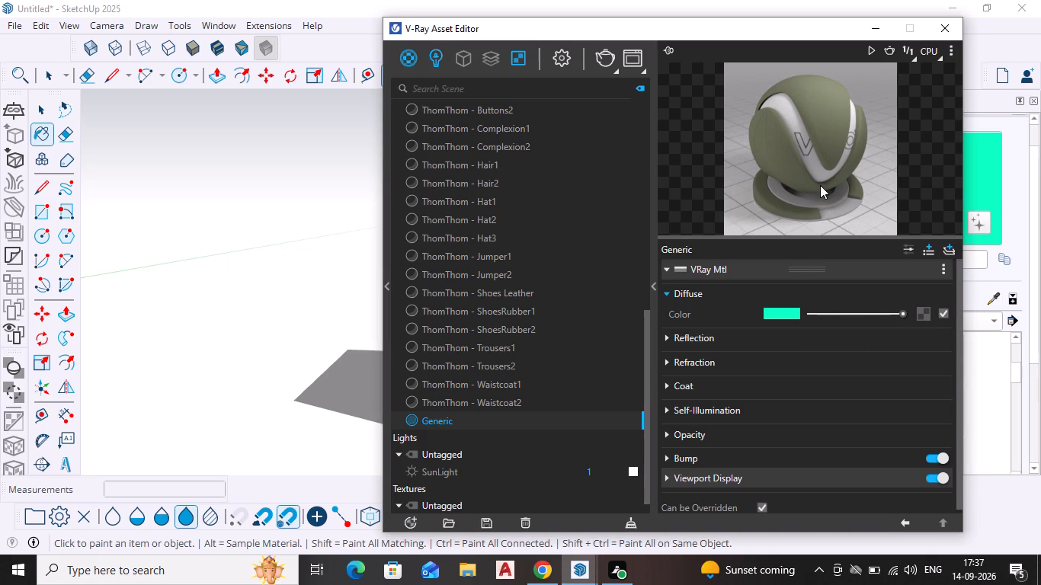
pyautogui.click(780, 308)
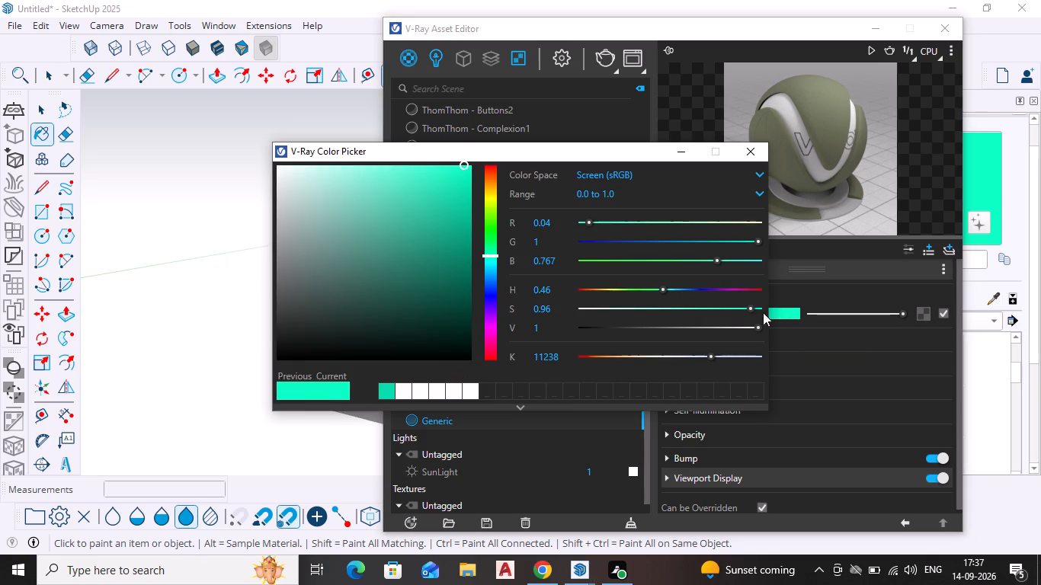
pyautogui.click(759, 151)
# Paint the door's narrow vertical strip with the Generic V-Ray material.
pyautogui.click(876, 31)
pyautogui.scroll(6, 649, 321)
pyautogui.click(607, 341)
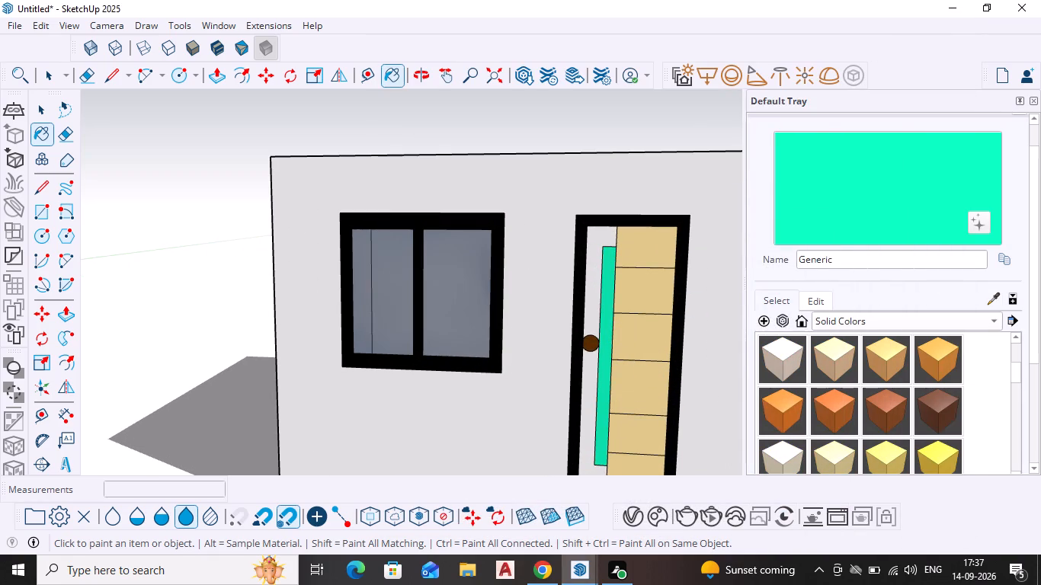
pyautogui.click(850, 199)
# Darken the Generic material's diffuse colour to a deep green with value 0.283 and store it as a swatch.
pyautogui.click(634, 514)
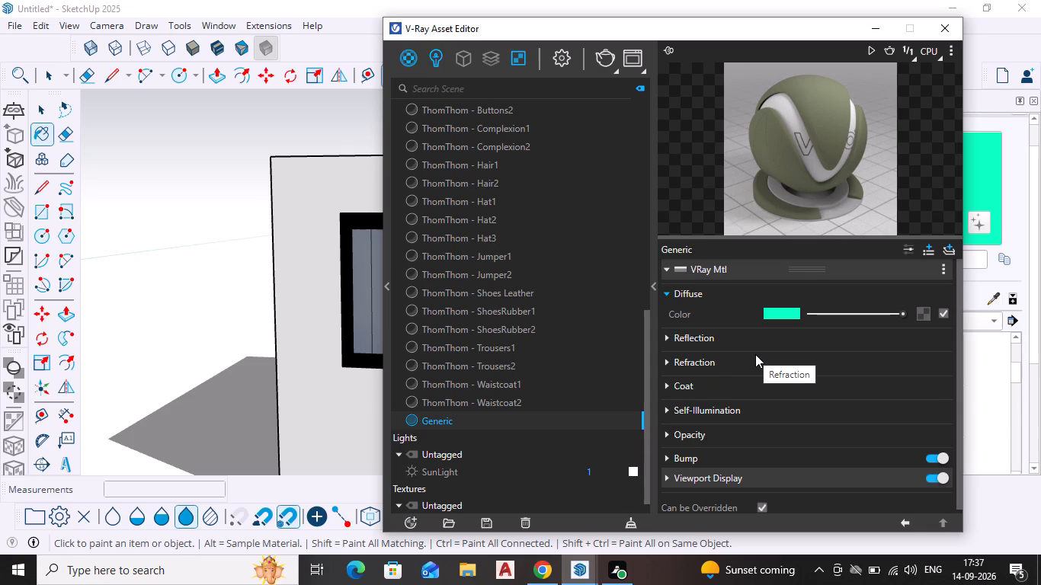
pyautogui.click(777, 306)
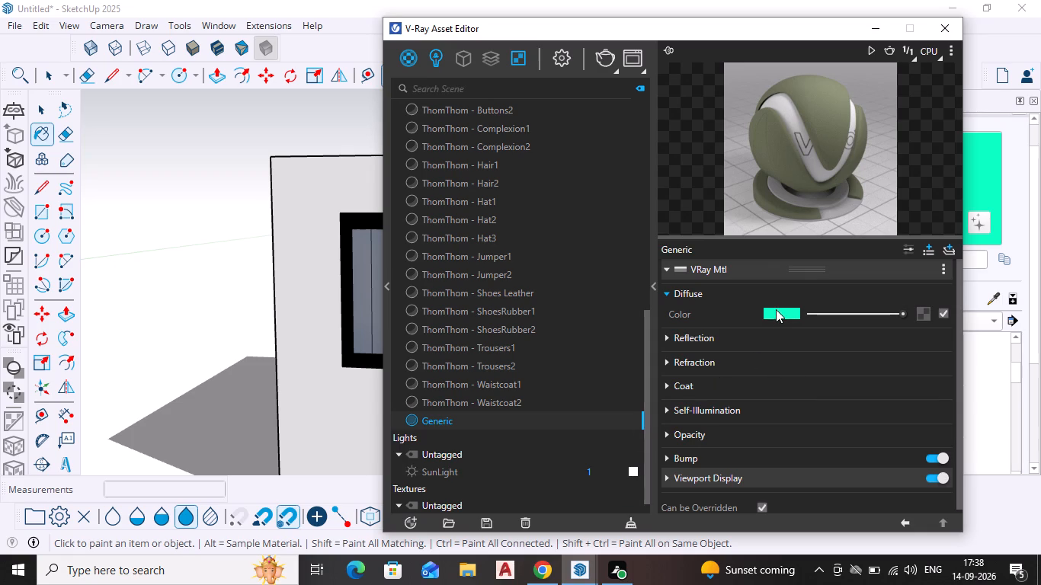
pyautogui.click(775, 311)
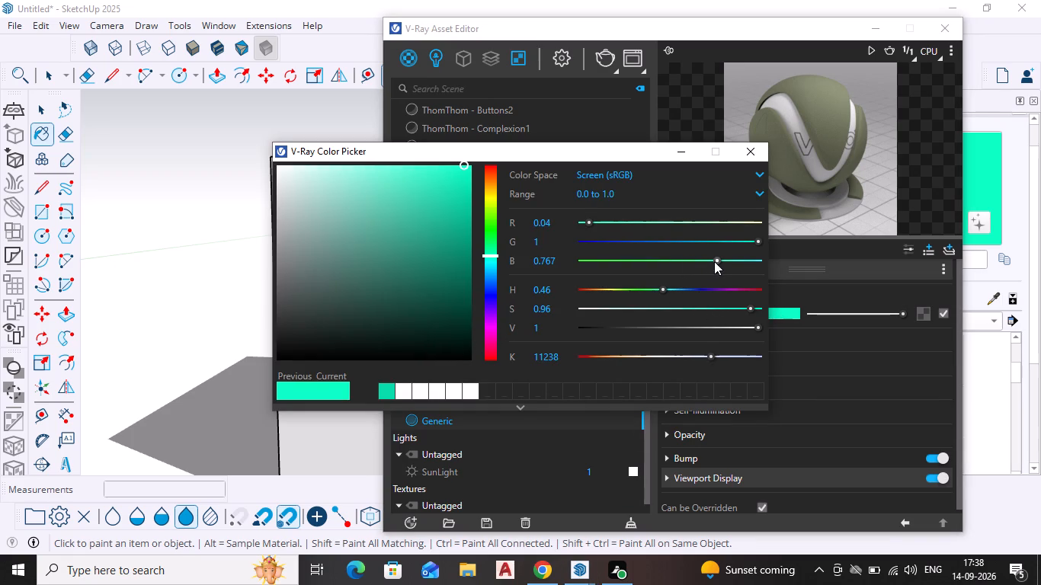
pyautogui.moveTo(715, 256); pyautogui.dragTo(665, 287)
pyautogui.moveTo(757, 324); pyautogui.dragTo(632, 331)
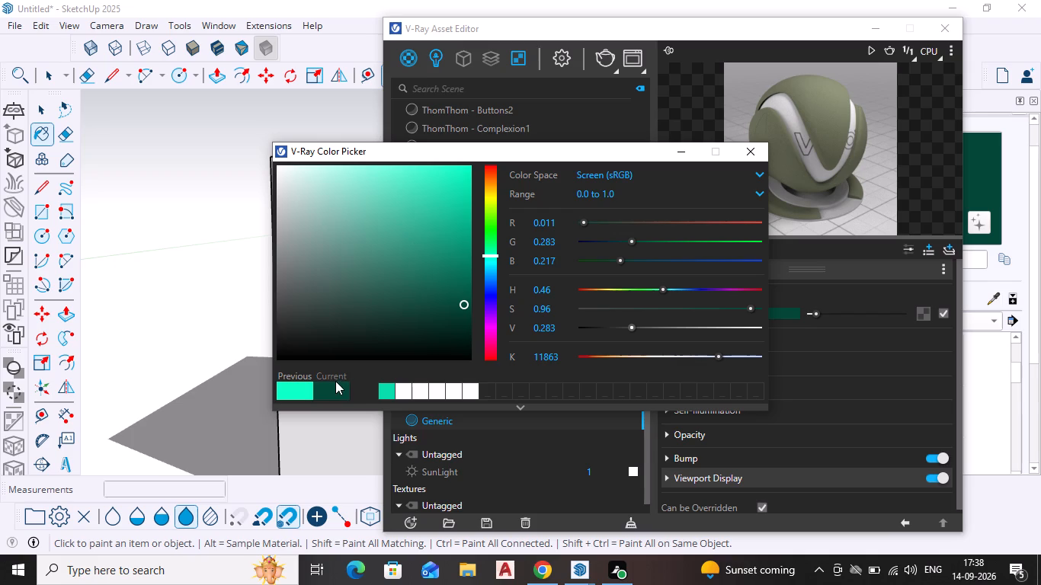
pyautogui.click(335, 382)
pyautogui.click(386, 393)
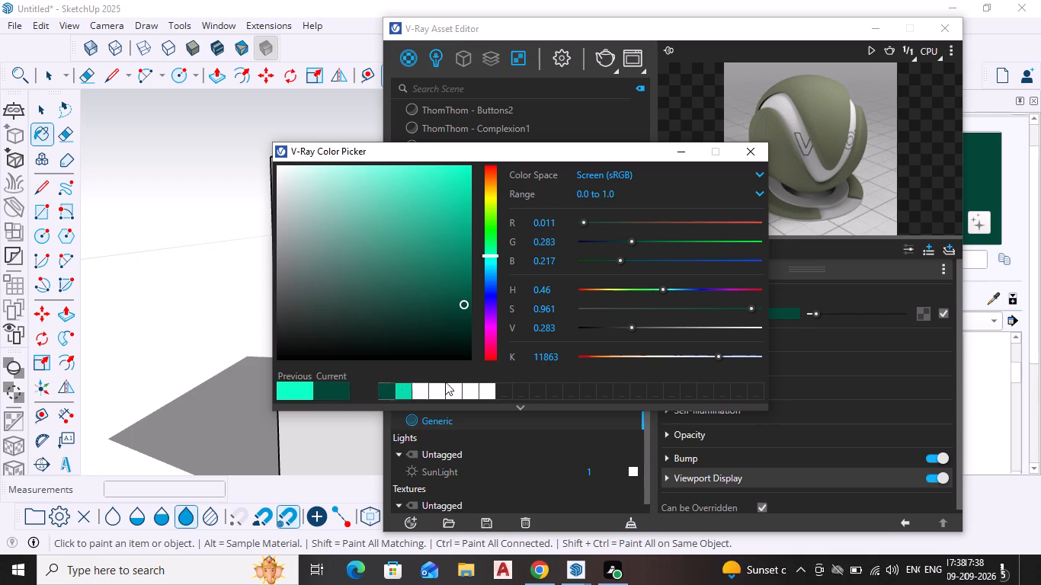
pyautogui.click(747, 155)
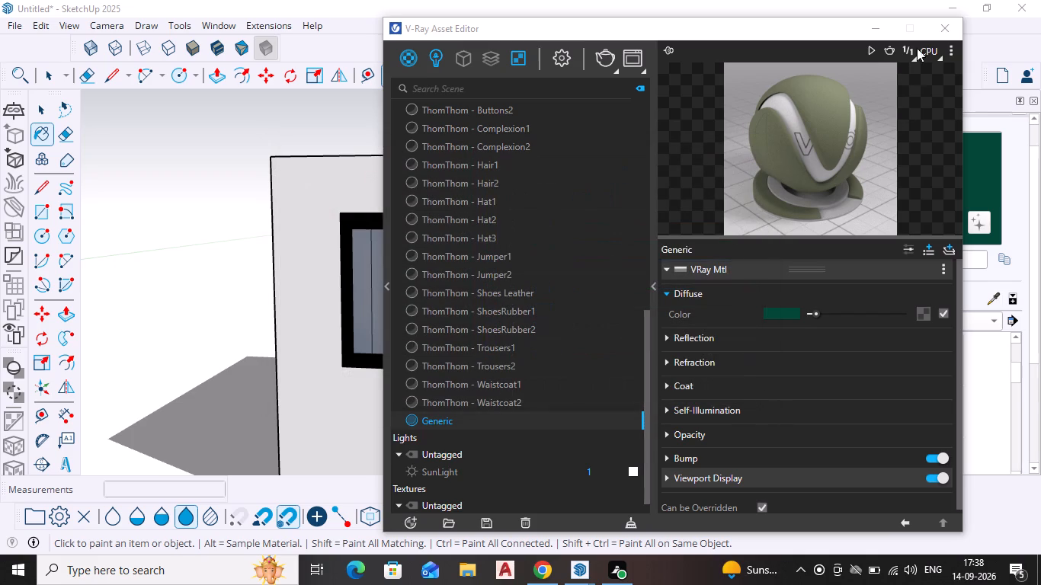
# Reapply the dark green Generic material to the door's narrow vertical strip.
pyautogui.click(876, 24)
pyautogui.click(902, 167)
pyautogui.scroll(3, 607, 308)
pyautogui.click(609, 308)
pyautogui.click(609, 312)
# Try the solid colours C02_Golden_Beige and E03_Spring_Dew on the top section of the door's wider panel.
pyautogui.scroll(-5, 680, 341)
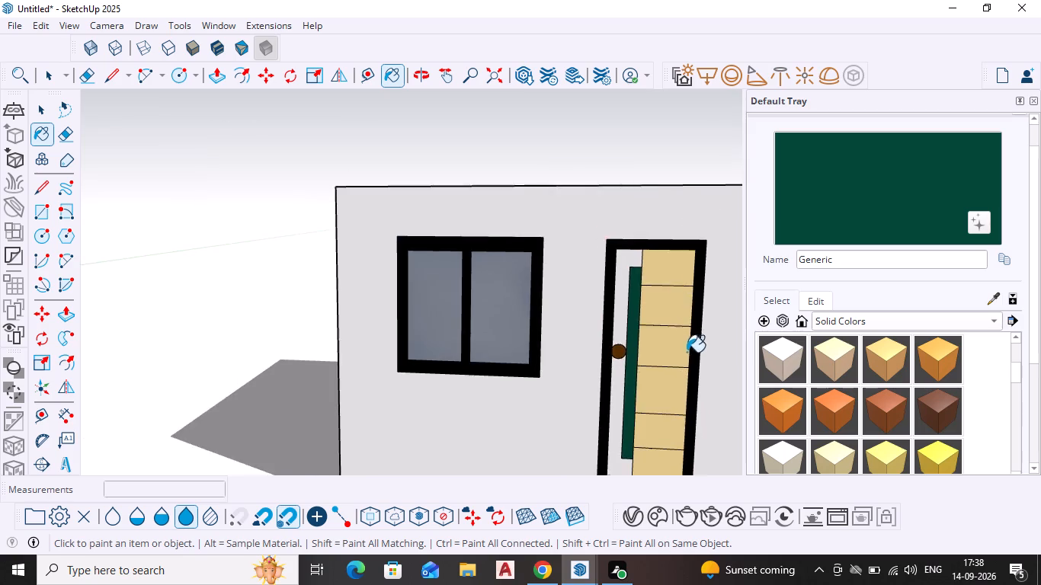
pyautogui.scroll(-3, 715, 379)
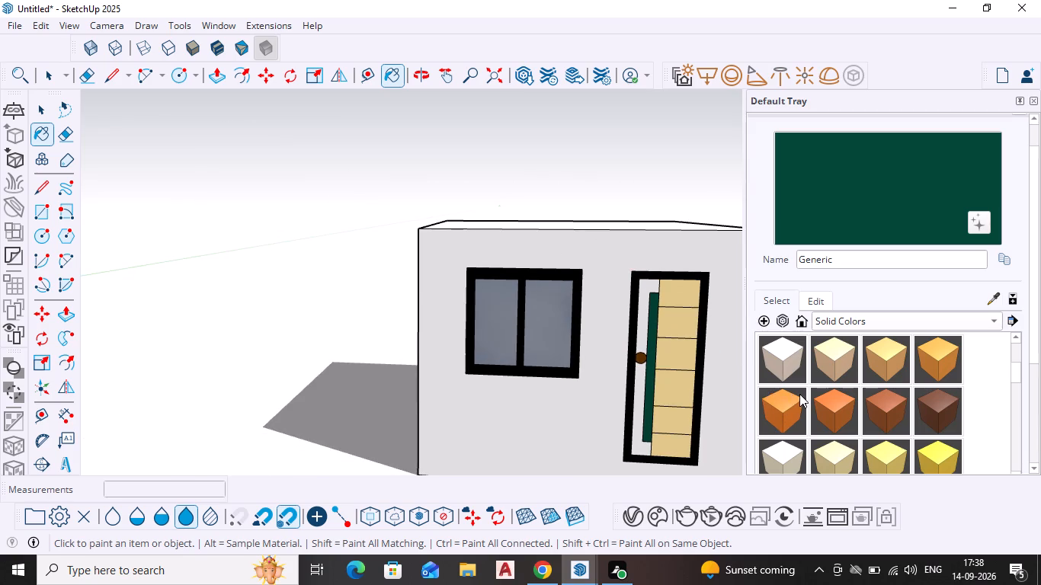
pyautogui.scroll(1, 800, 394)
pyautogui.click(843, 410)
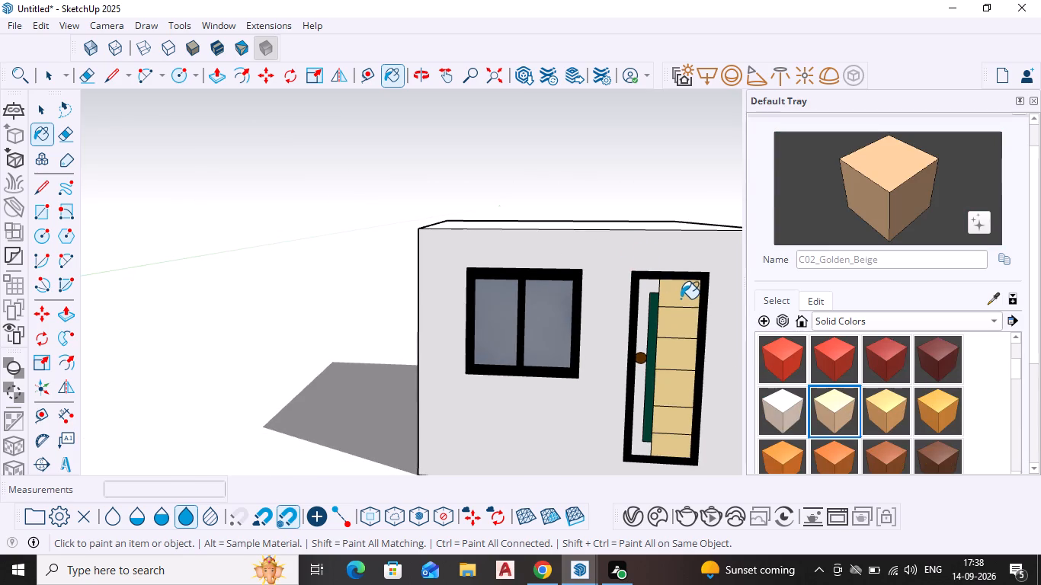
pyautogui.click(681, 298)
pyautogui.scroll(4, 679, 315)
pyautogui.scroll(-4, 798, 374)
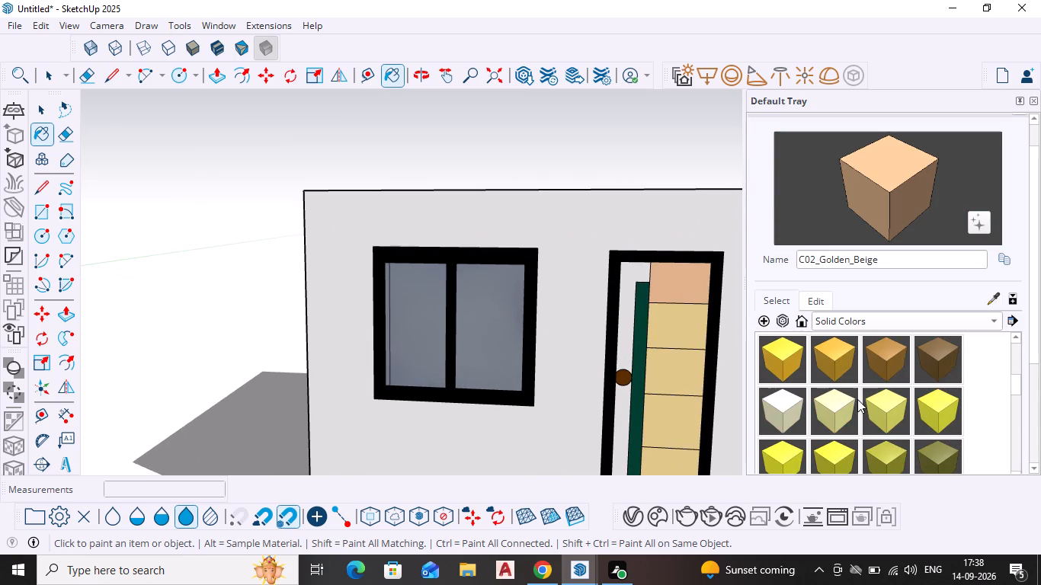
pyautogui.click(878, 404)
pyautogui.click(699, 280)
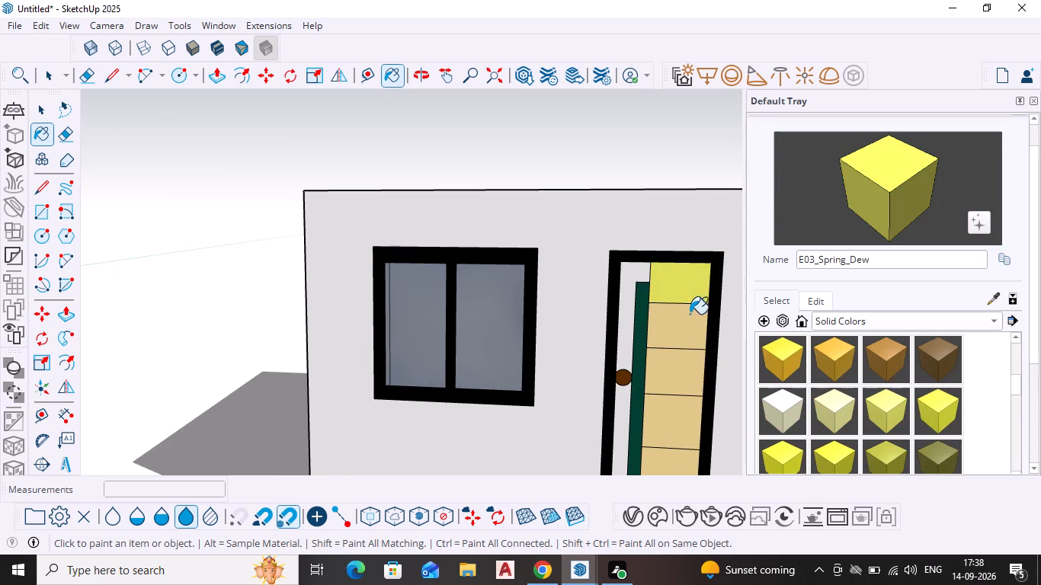
# Repaint all six sections of the door's wider panel with the solid colour E02_Pale_Lime.
pyautogui.scroll(1, 839, 411)
pyautogui.scroll(-1, 839, 411)
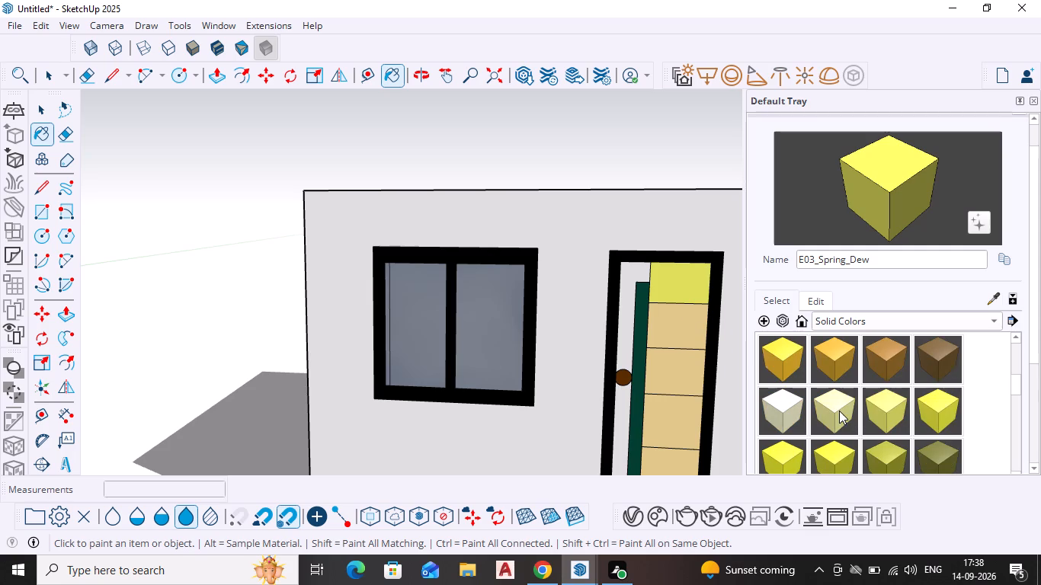
pyautogui.click(839, 411)
pyautogui.click(677, 293)
pyautogui.click(682, 328)
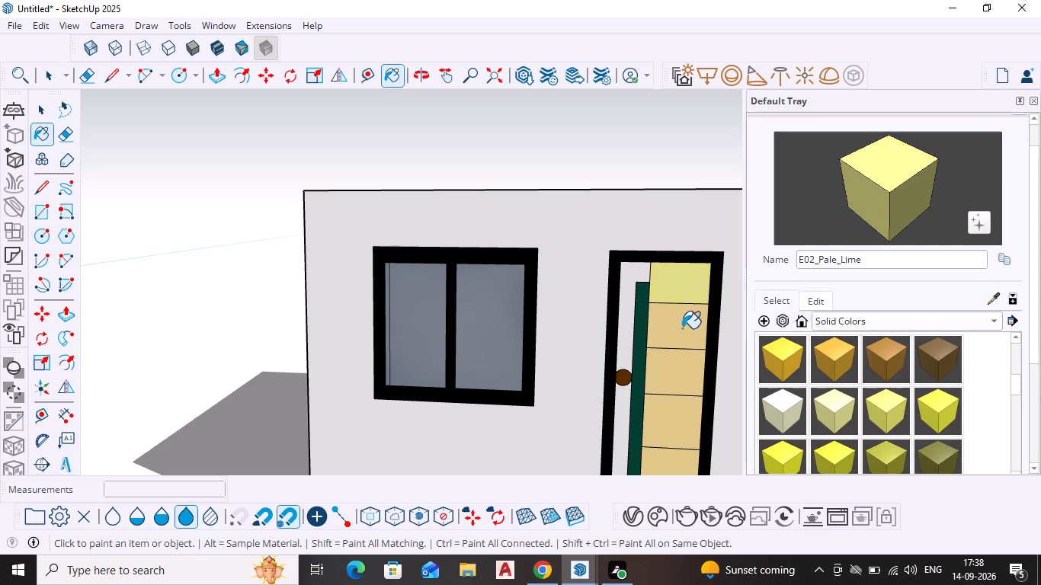
pyautogui.click(841, 416)
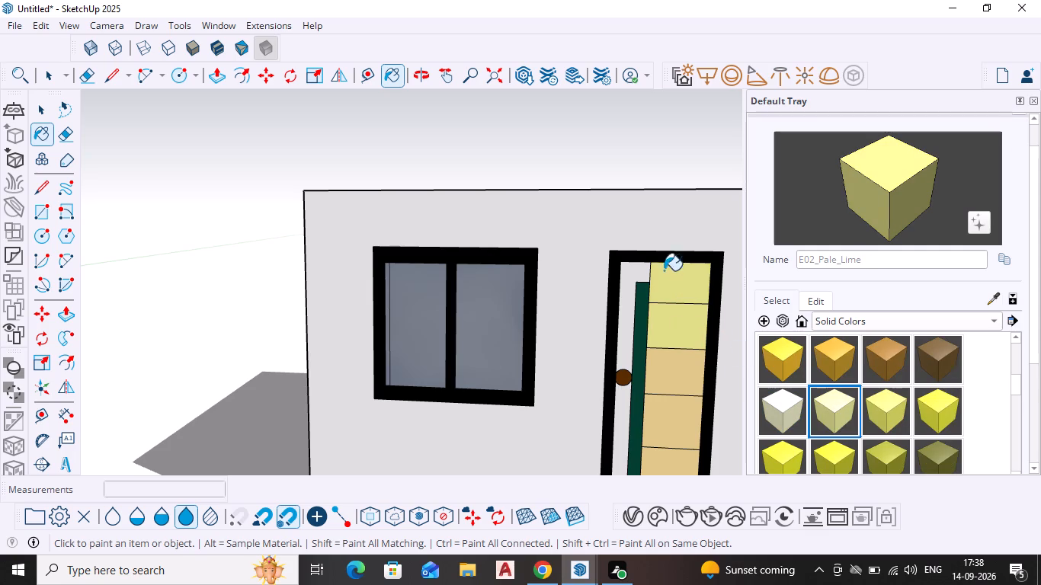
pyautogui.click(674, 284)
pyautogui.click(674, 328)
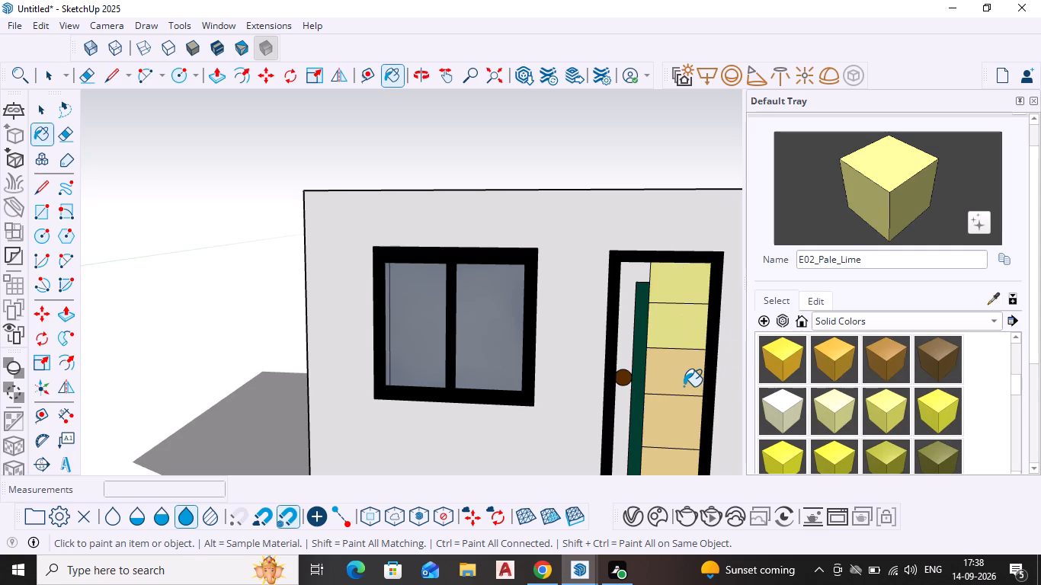
pyautogui.click(674, 388)
pyautogui.click(672, 435)
pyautogui.scroll(-3, 672, 446)
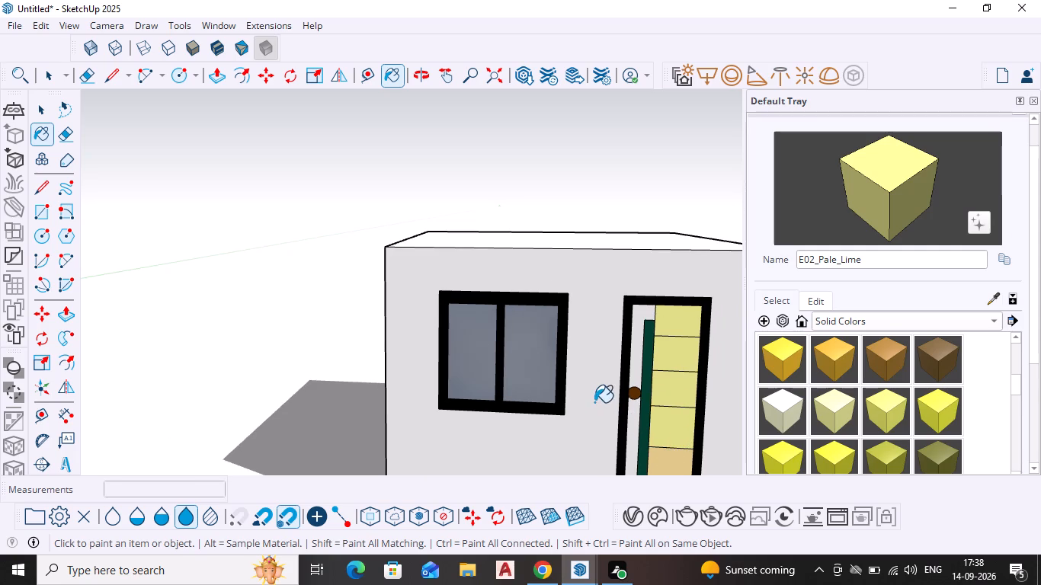
pyautogui.keyDown('shift'); pyautogui.moveTo(594, 402); pyautogui.dragTo(545, 293, button='middle'); pyautogui.keyUp('shift')
pyautogui.click(624, 352)
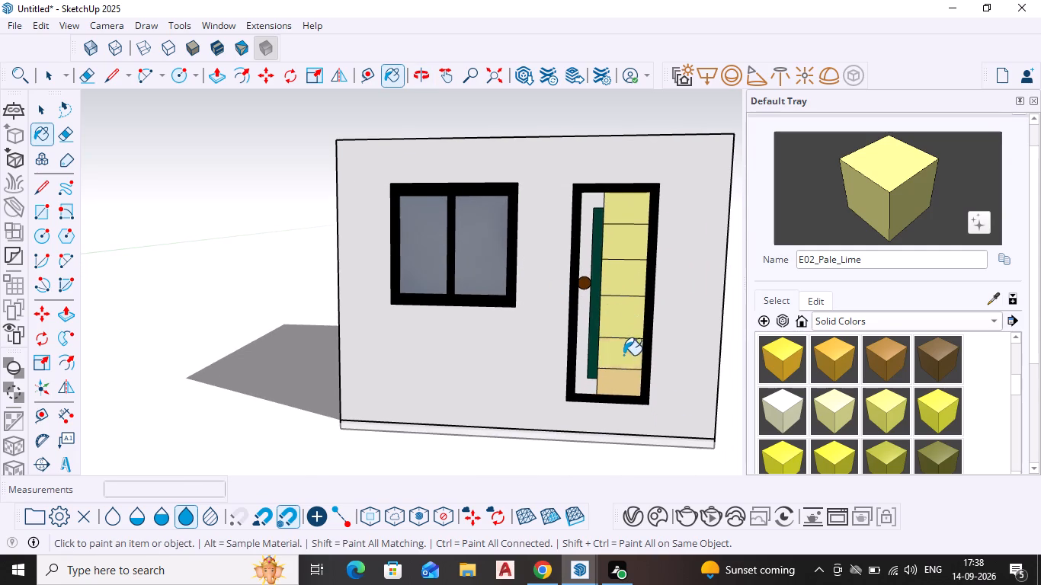
pyautogui.click(617, 388)
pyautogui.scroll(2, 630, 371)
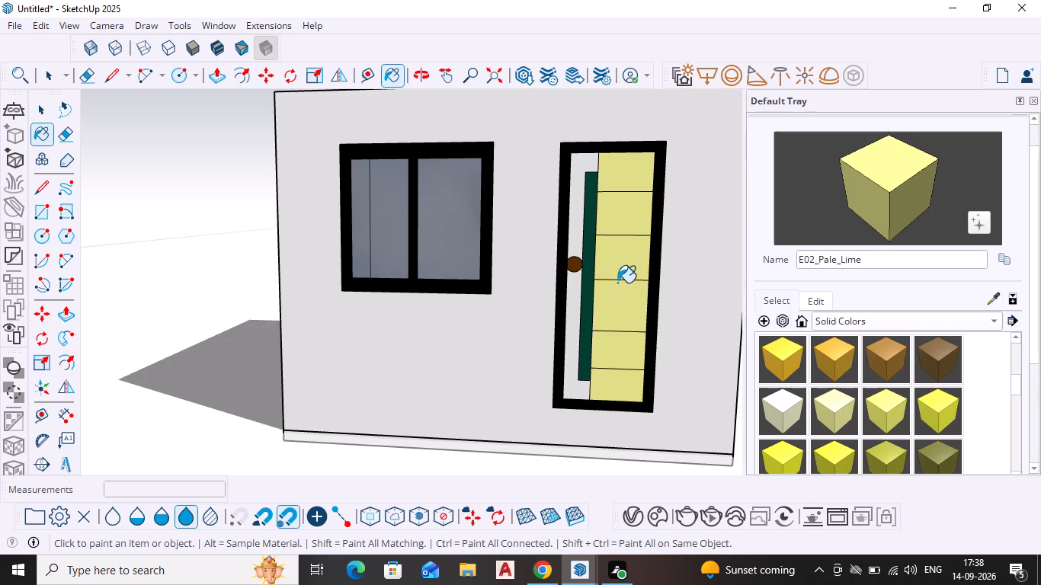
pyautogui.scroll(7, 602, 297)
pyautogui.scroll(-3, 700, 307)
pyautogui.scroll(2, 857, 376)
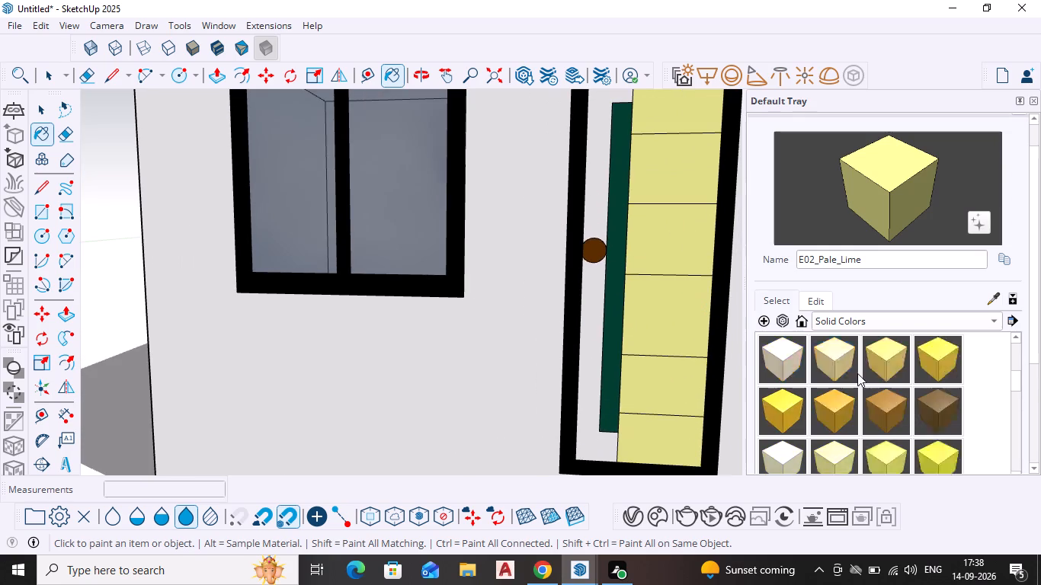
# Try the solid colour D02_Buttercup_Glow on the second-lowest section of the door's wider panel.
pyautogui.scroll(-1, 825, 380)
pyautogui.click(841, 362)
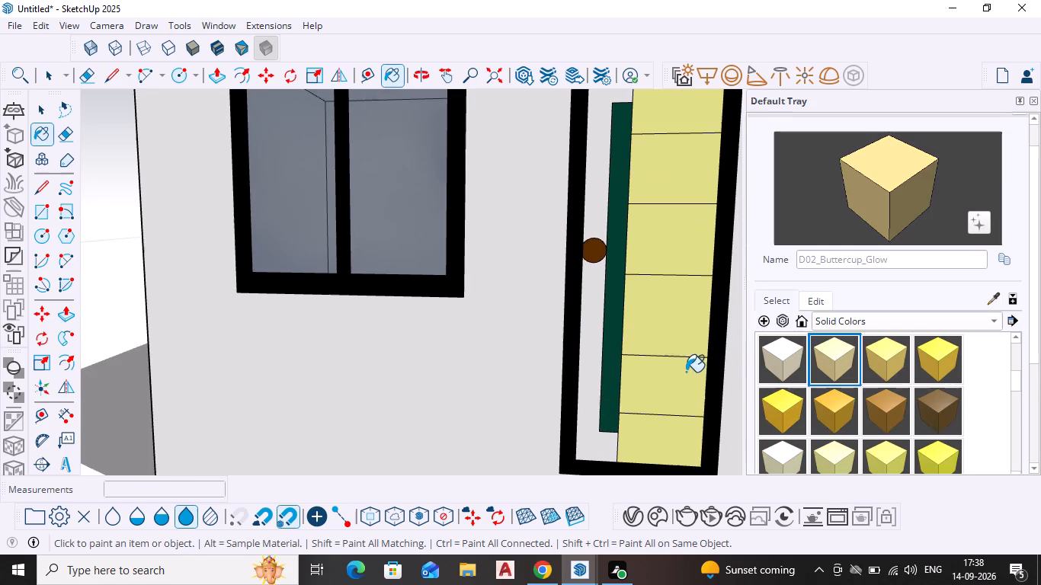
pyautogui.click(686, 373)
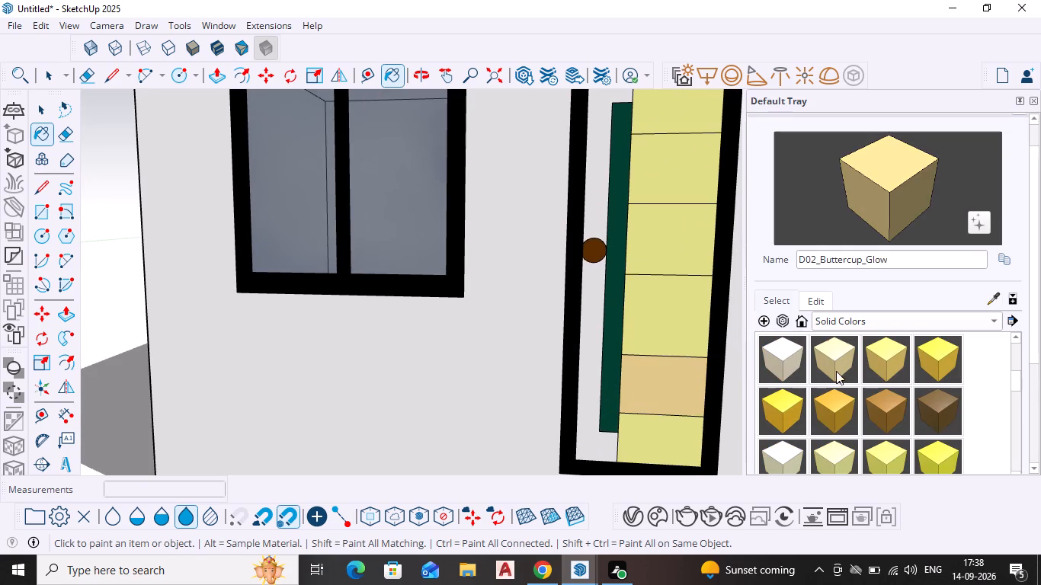
# Repaint all six sections of the door's wider panel with the solid colour E01_Mint_Frost.
pyautogui.scroll(1, 841, 369)
pyautogui.click(839, 368)
pyautogui.scroll(-3, 843, 385)
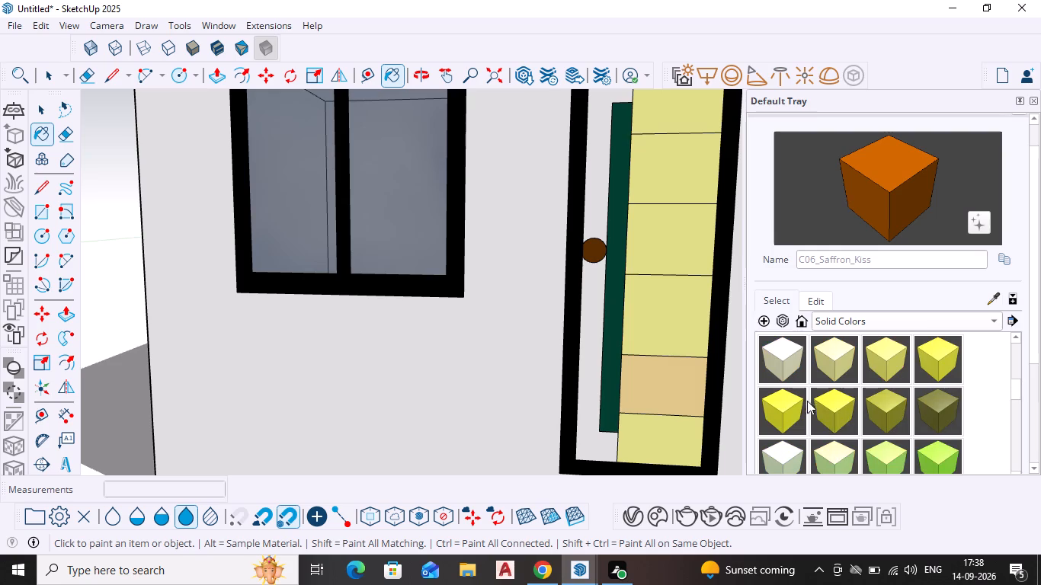
pyautogui.click(788, 367)
pyautogui.click(652, 385)
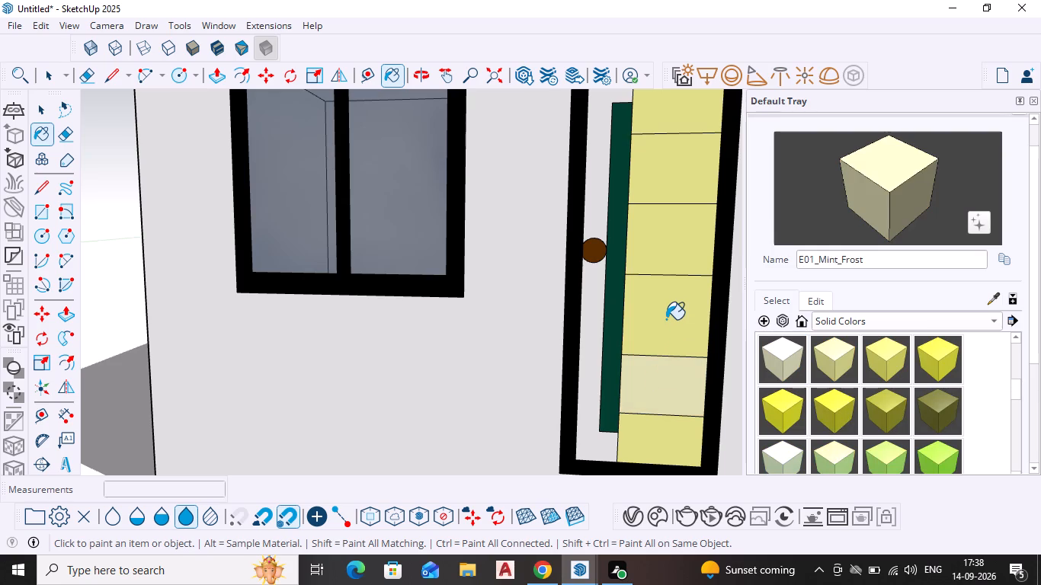
pyautogui.click(666, 319)
pyautogui.click(667, 256)
pyautogui.scroll(-3, 665, 257)
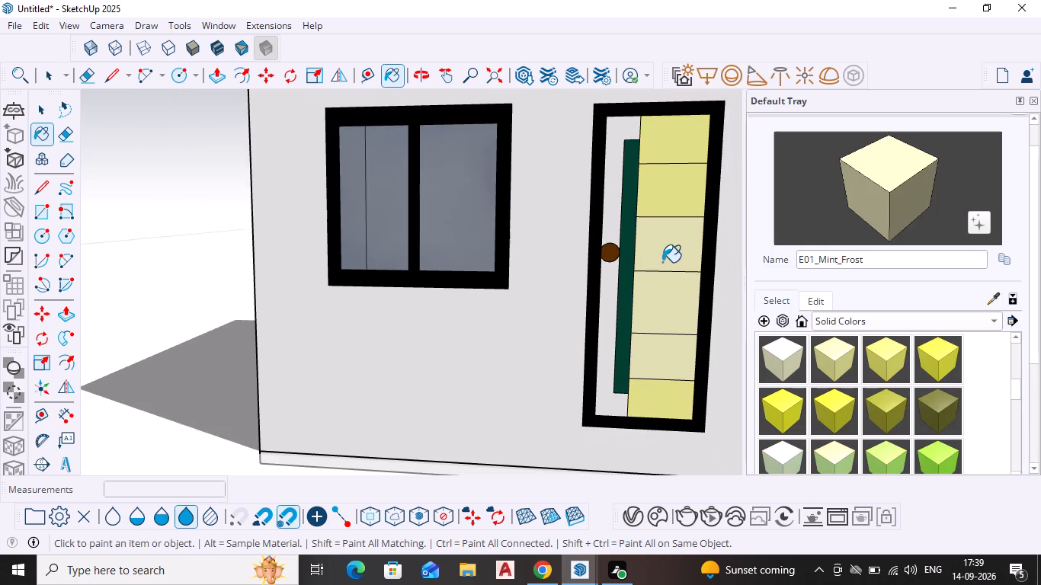
pyautogui.click(670, 209)
pyautogui.click(684, 137)
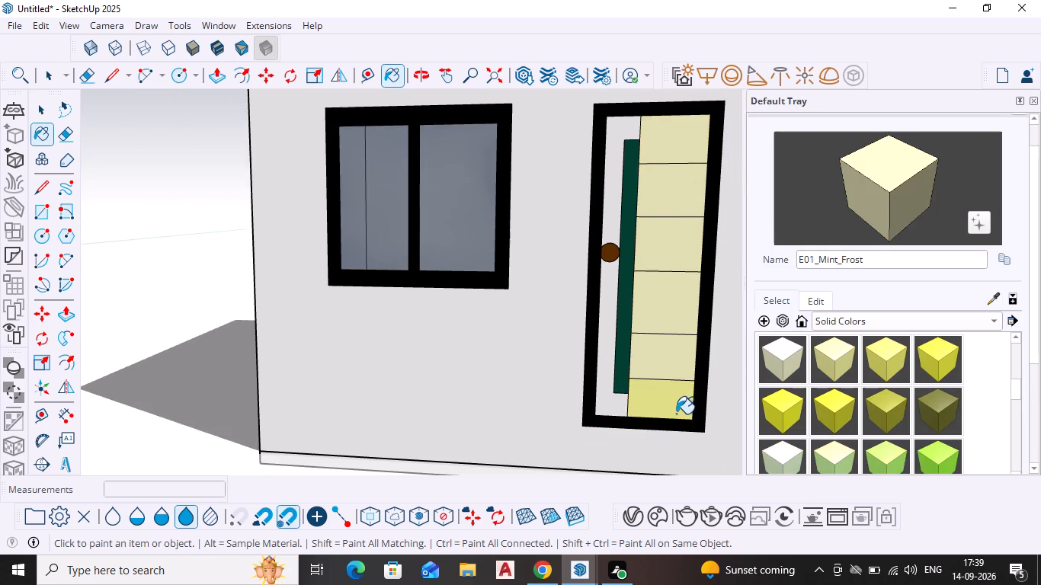
pyautogui.click(676, 414)
pyautogui.scroll(-1, 551, 337)
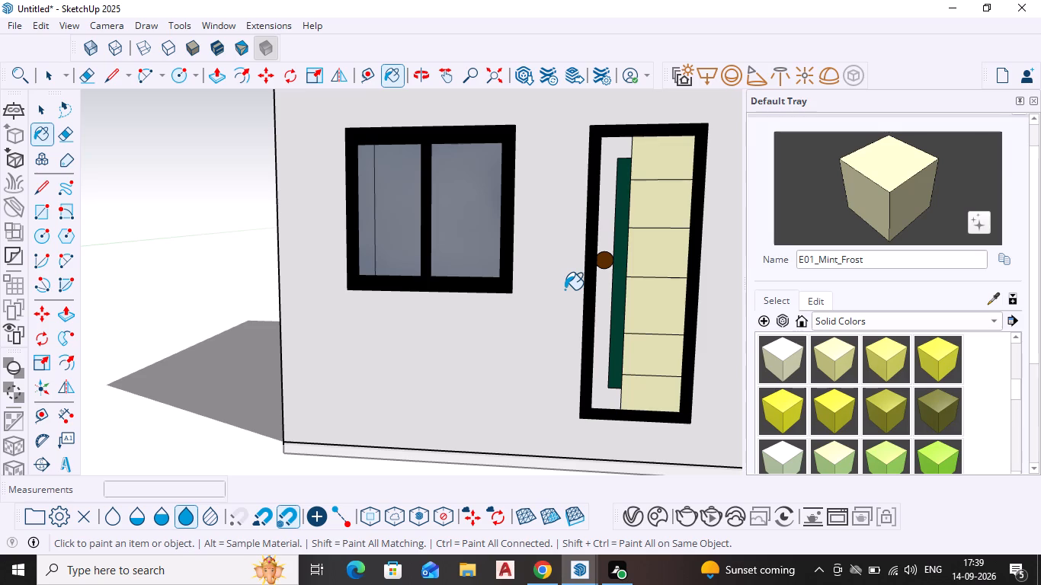
# Repaint the door's narrow vertical strip with the solid colour E08_Lime_Depth and leave the Paint Bucket tool.
pyautogui.scroll(4, 663, 301)
pyautogui.scroll(-2, 918, 411)
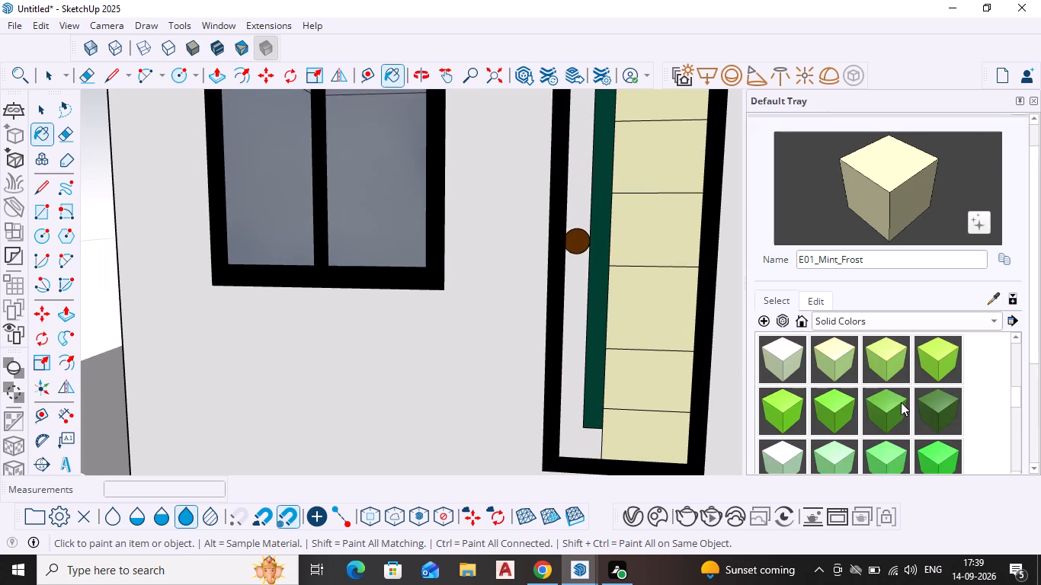
pyautogui.scroll(1, 900, 402)
pyautogui.click(885, 408)
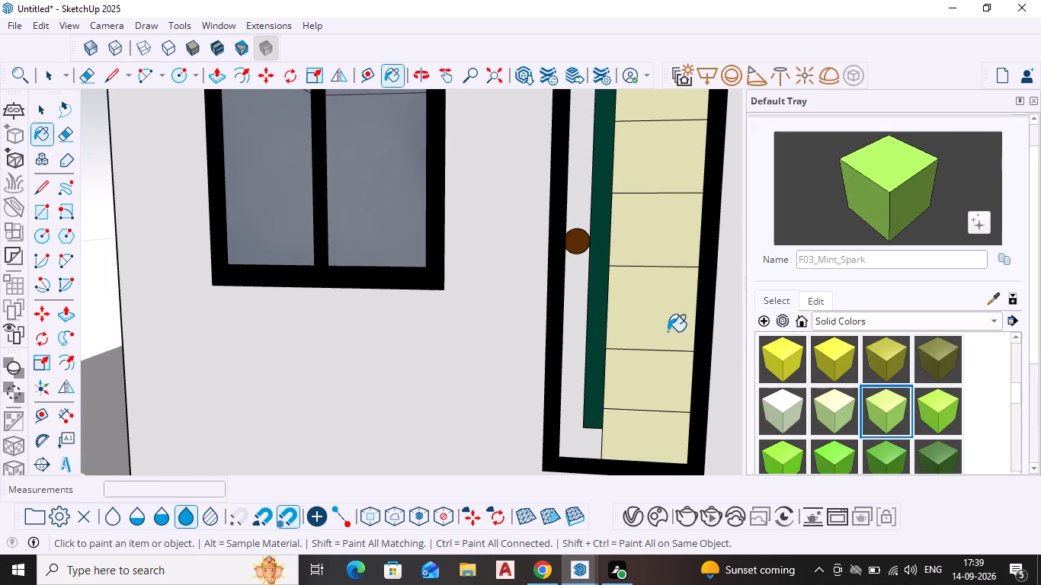
pyautogui.scroll(3, 661, 327)
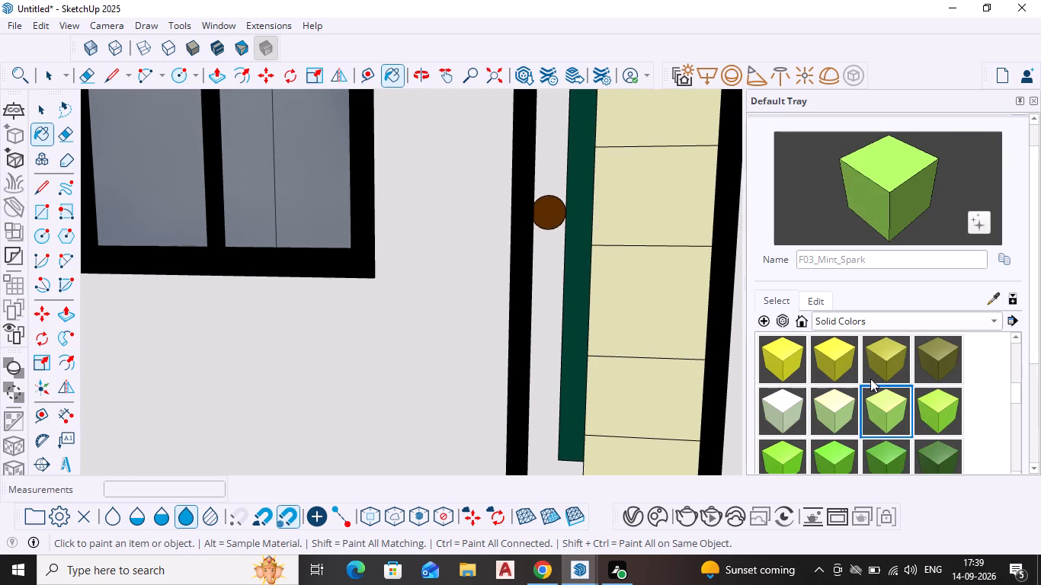
pyautogui.click(941, 353)
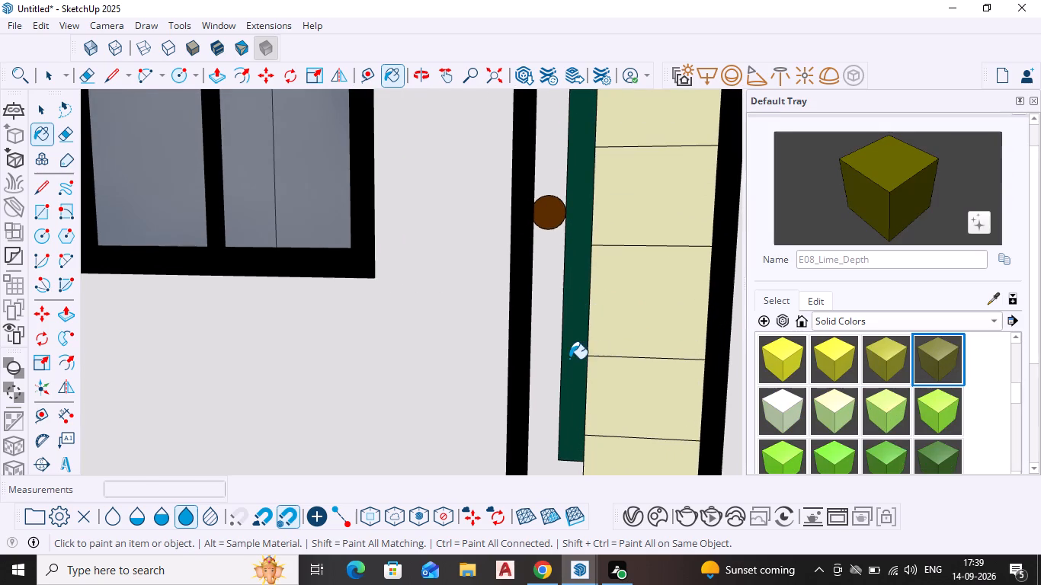
pyautogui.click(572, 352)
pyautogui.scroll(-3, 846, 407)
pyautogui.scroll(-3, 553, 338)
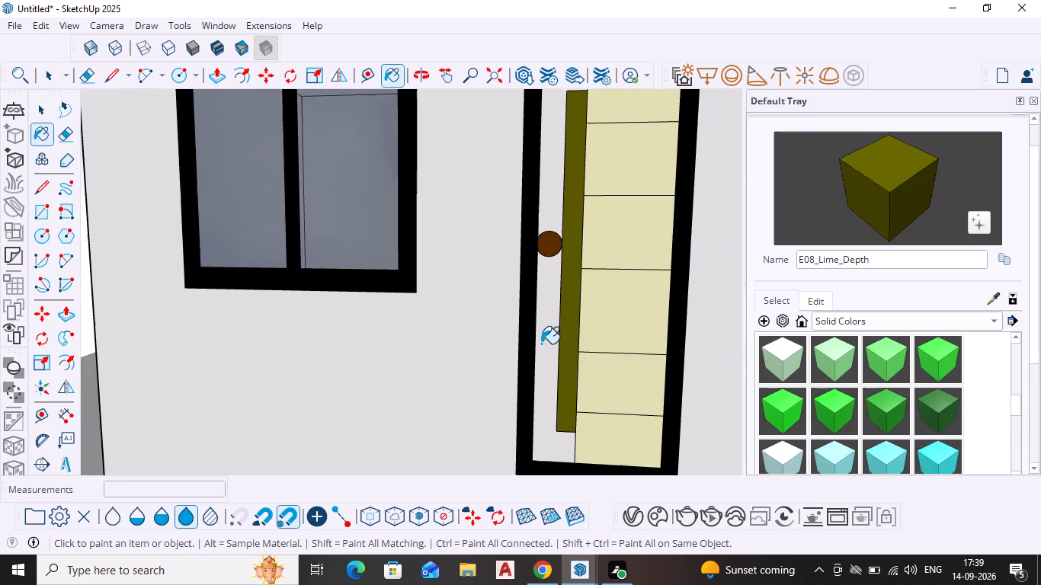
pyautogui.scroll(-5, 537, 344)
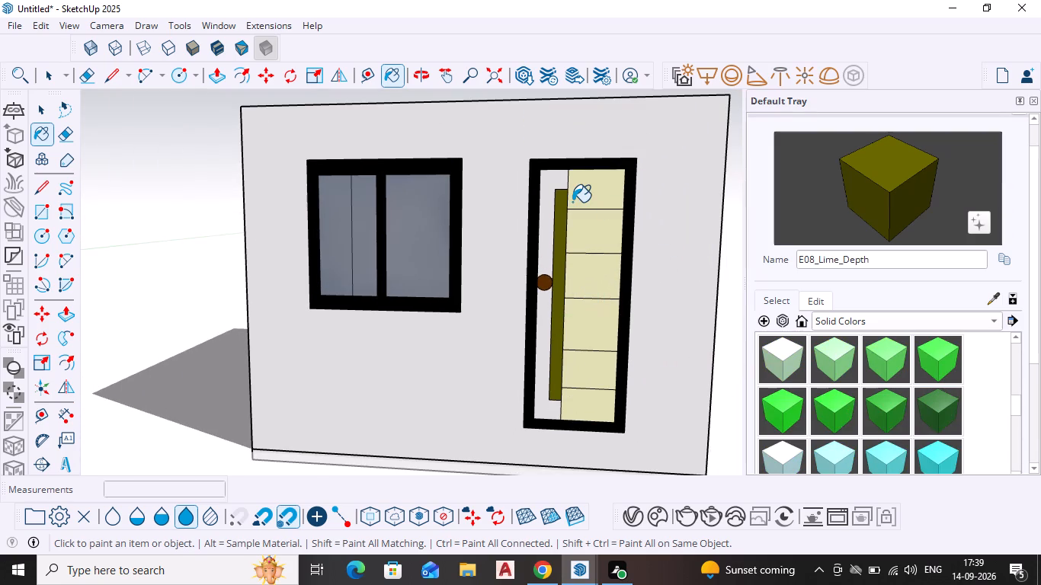
pyautogui.scroll(6, 554, 248)
pyautogui.scroll(2, 553, 321)
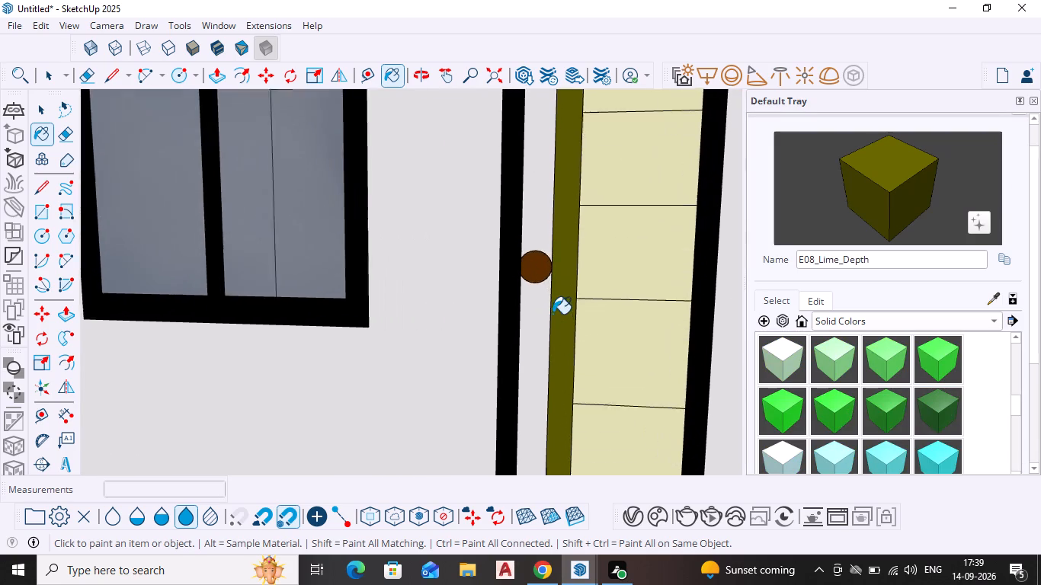
pyautogui.scroll(5, 553, 314)
pyautogui.scroll(-16, 573, 308)
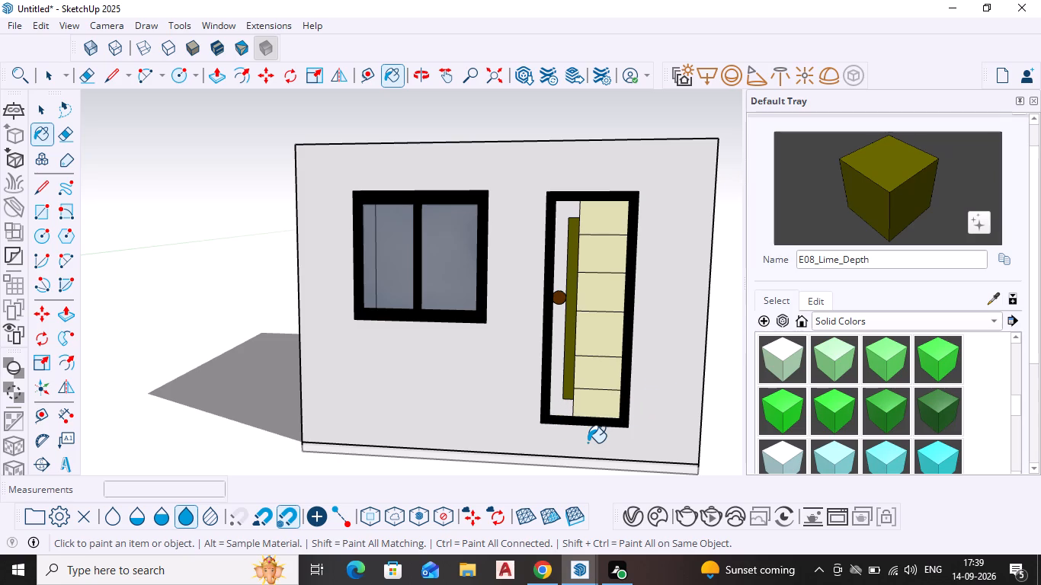
pyautogui.press('Escape')
pyautogui.press('space')
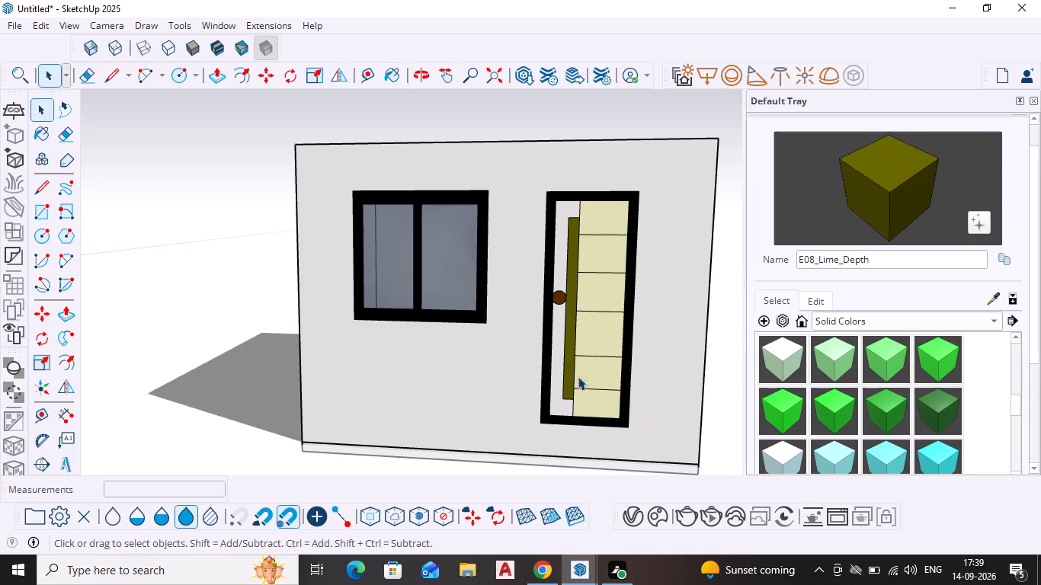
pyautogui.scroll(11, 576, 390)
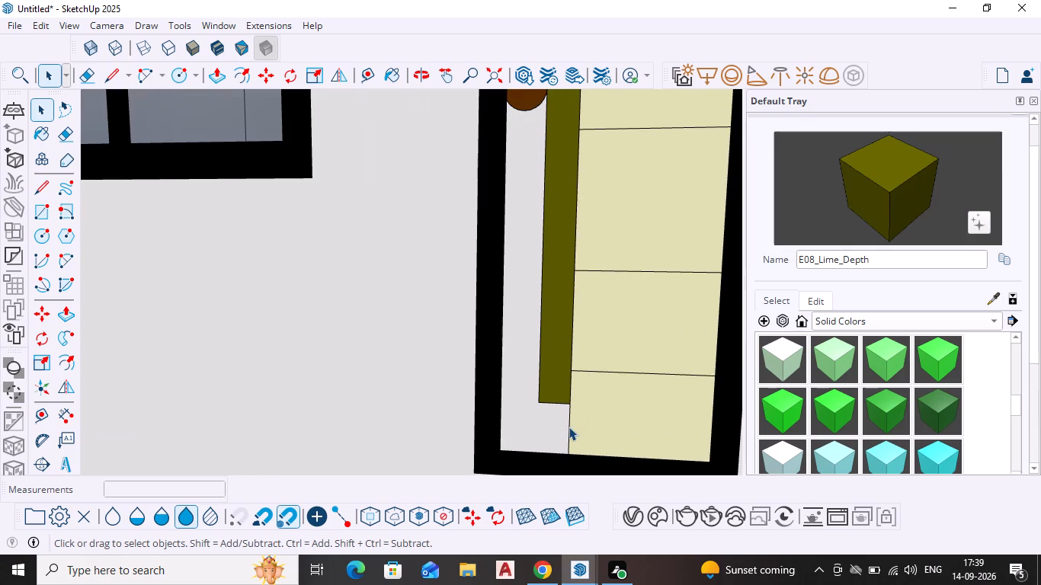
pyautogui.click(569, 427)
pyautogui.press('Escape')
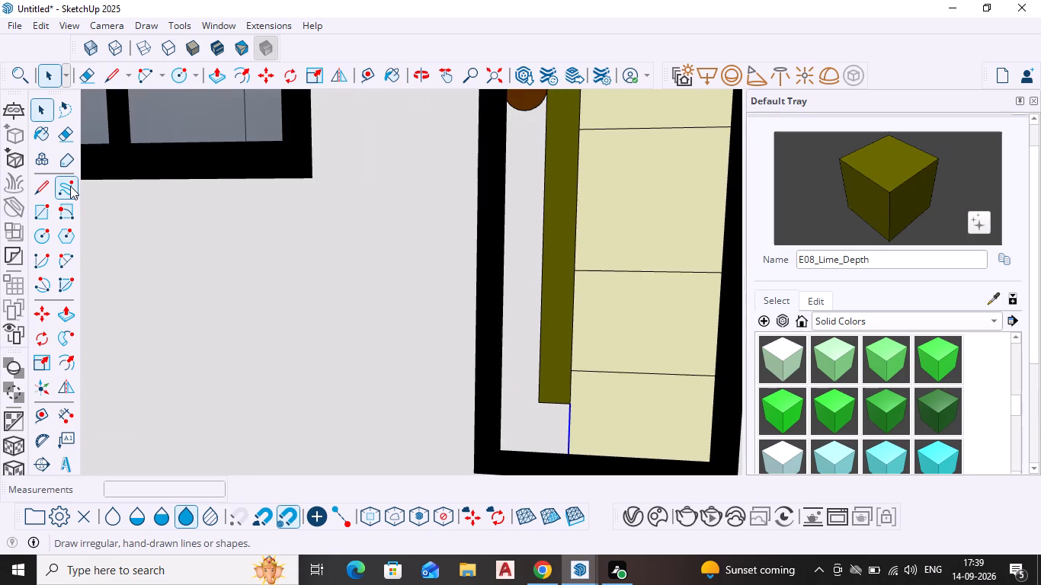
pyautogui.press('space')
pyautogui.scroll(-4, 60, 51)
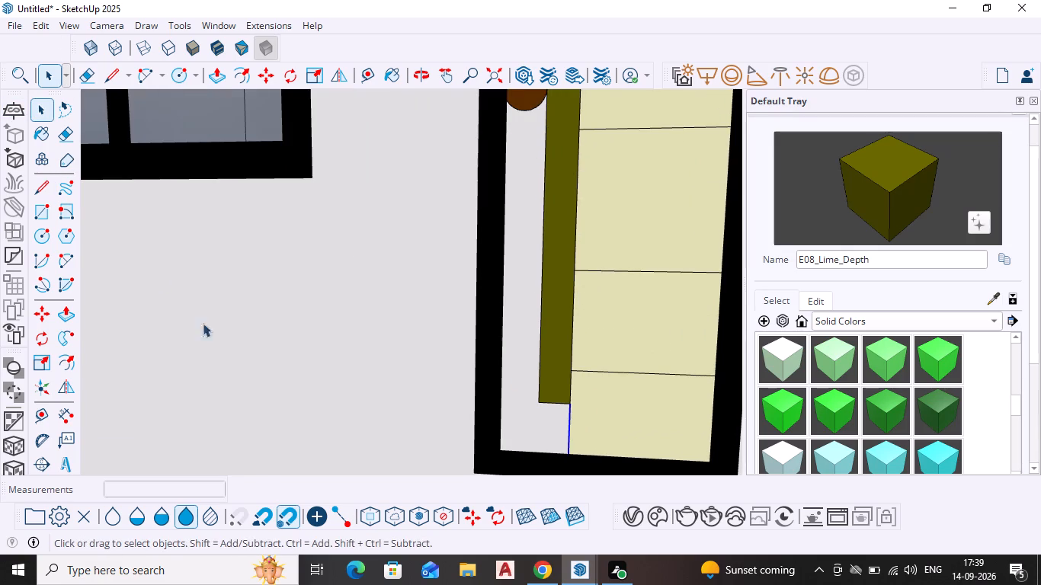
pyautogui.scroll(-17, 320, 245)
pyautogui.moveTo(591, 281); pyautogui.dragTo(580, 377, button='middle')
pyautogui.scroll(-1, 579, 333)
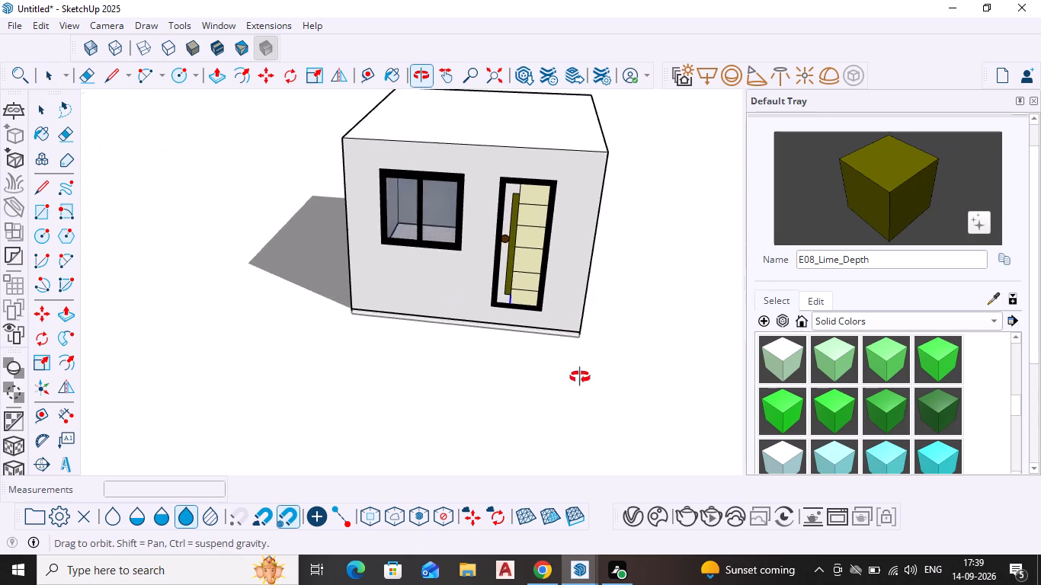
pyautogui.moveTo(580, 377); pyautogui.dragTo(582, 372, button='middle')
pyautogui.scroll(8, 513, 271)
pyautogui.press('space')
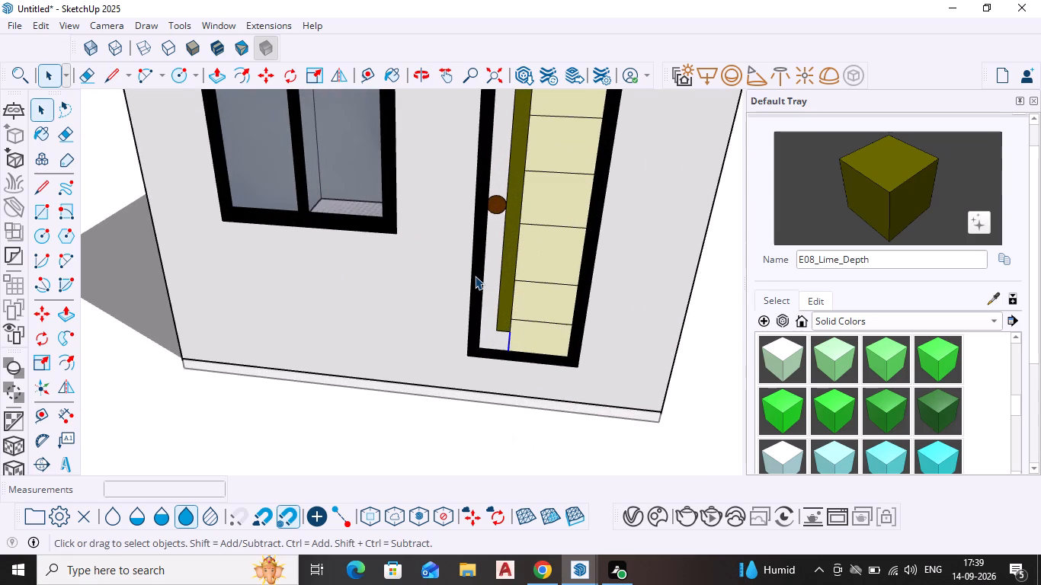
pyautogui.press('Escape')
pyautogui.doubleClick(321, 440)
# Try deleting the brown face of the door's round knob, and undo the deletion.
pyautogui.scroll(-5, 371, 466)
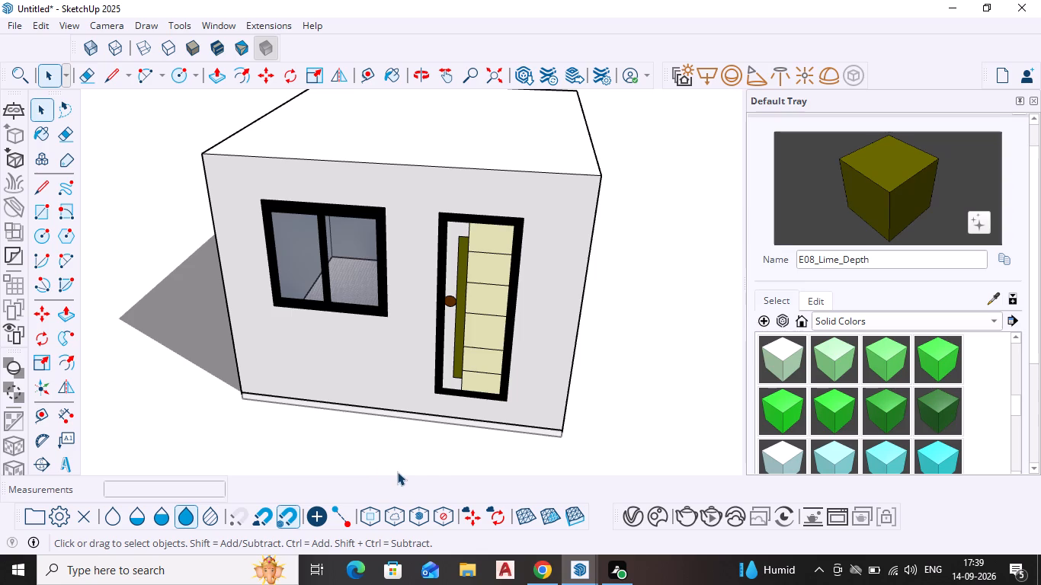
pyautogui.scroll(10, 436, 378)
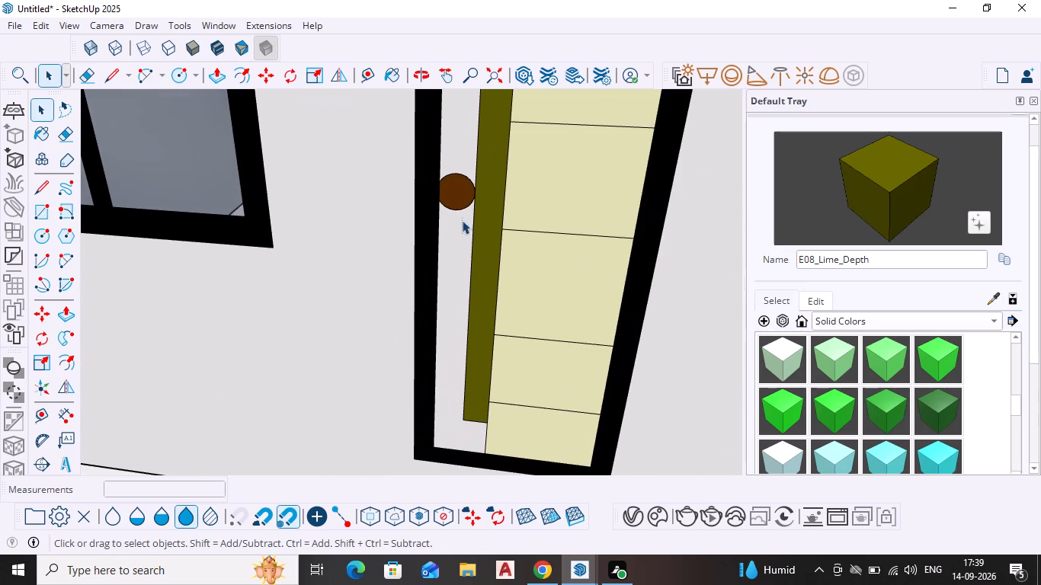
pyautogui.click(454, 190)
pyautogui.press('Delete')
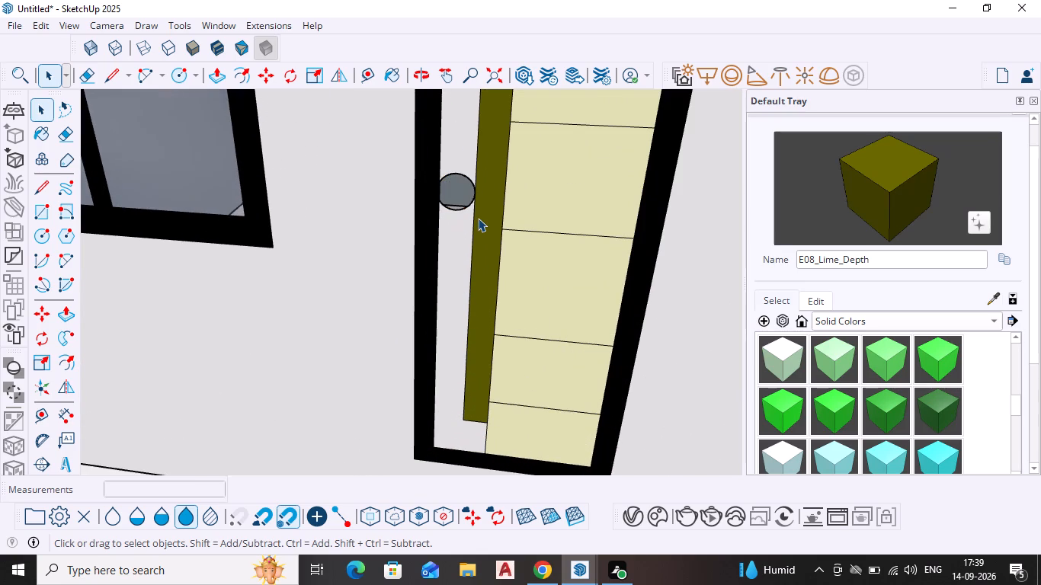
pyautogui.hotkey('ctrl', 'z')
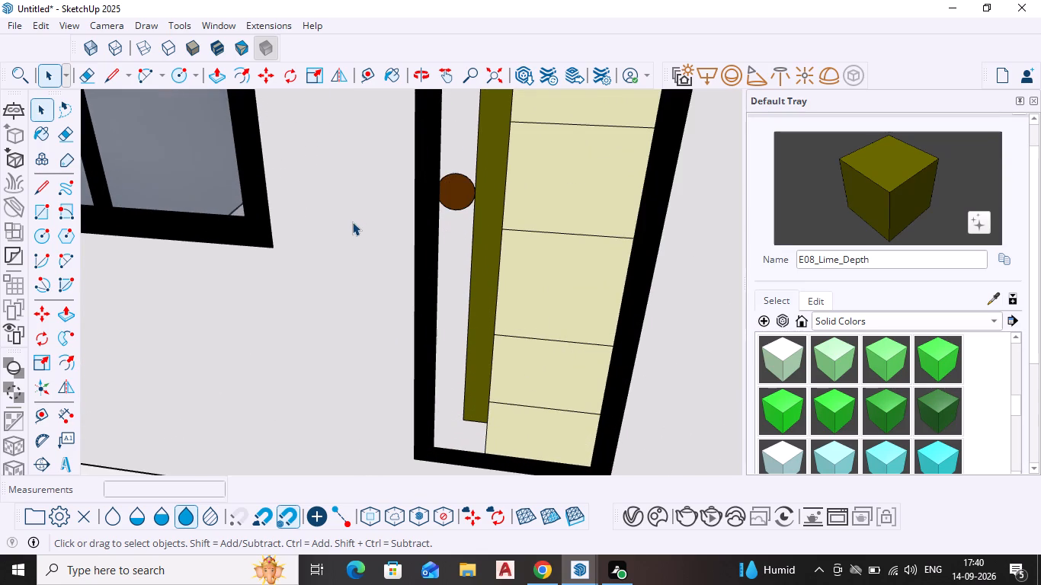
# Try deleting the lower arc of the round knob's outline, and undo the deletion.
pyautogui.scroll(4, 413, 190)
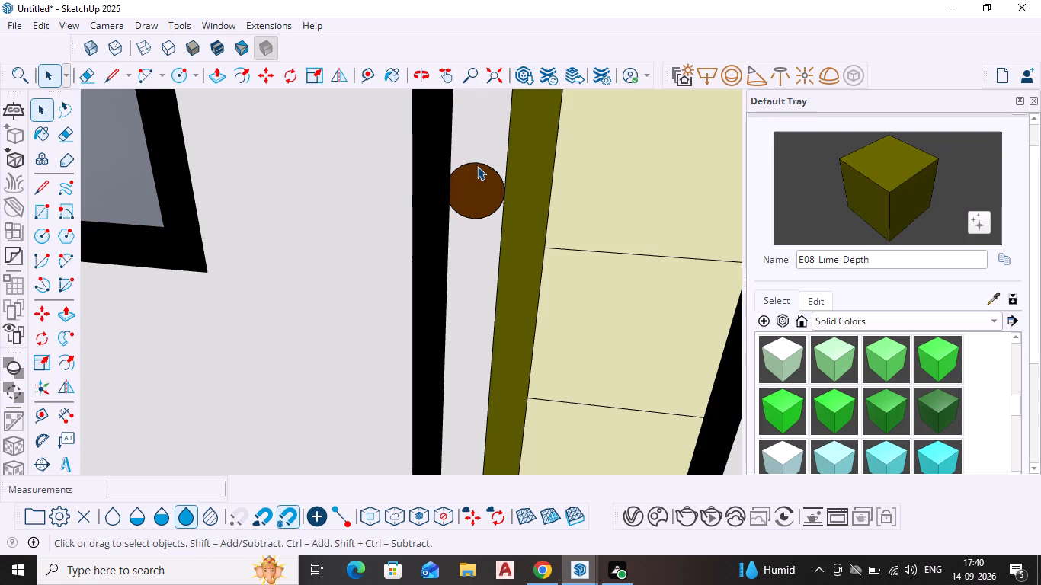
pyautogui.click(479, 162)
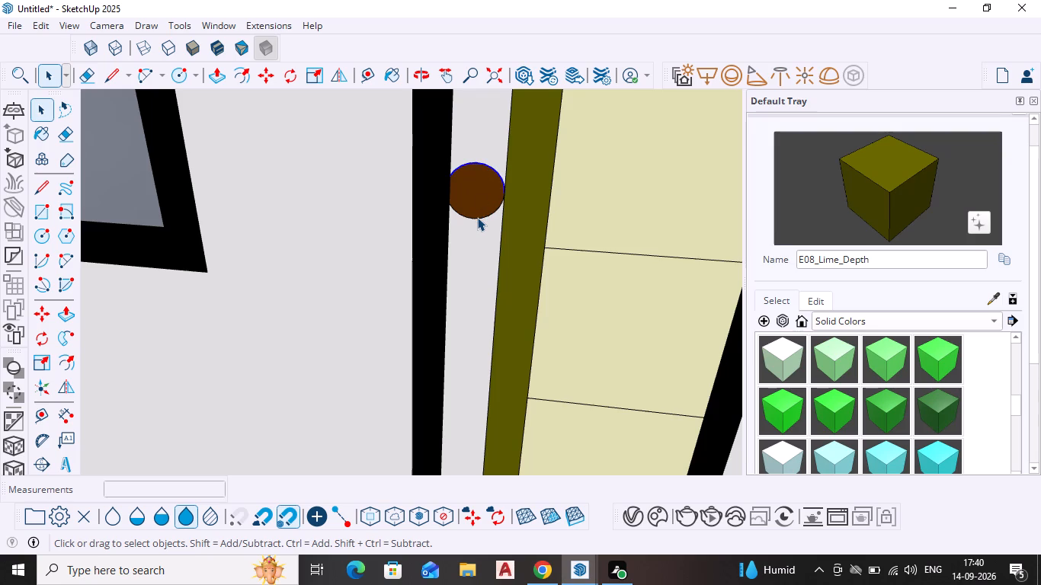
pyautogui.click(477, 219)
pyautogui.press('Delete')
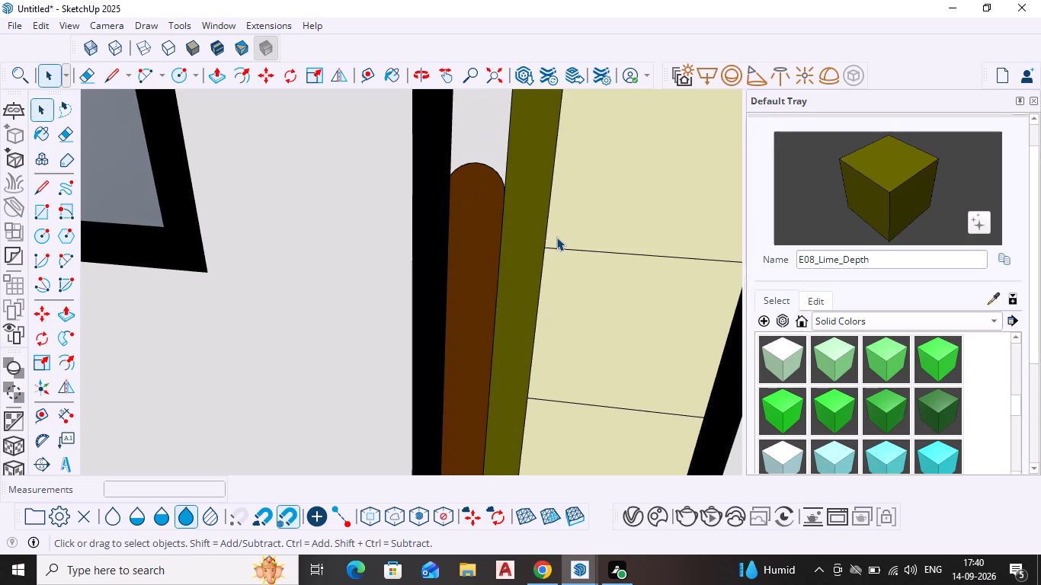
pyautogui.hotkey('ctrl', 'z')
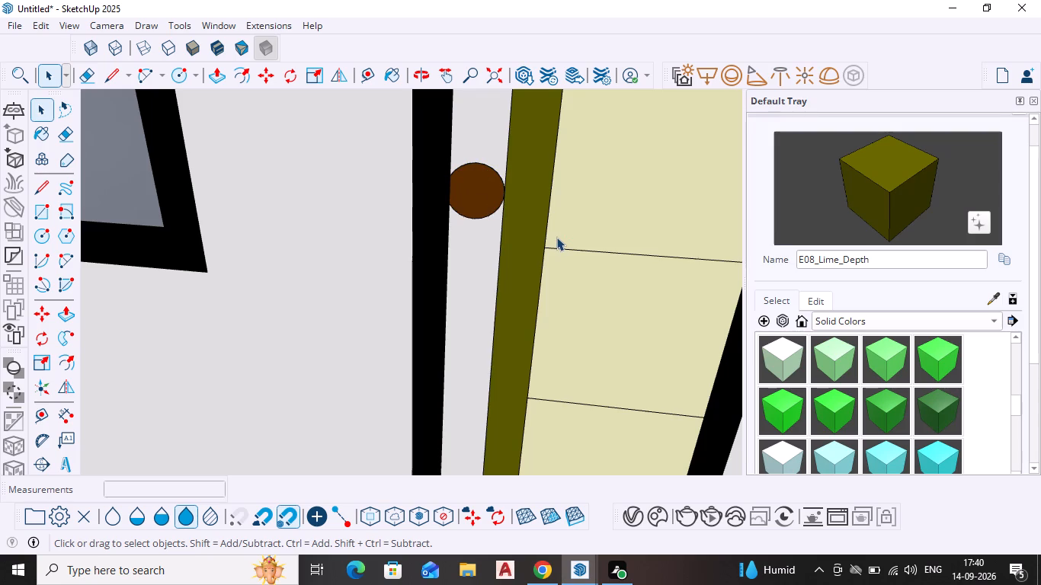
# Paint both panes of the front window with the Glass_Safety_01 material from the Glass collection.
pyautogui.scroll(-10, 546, 237)
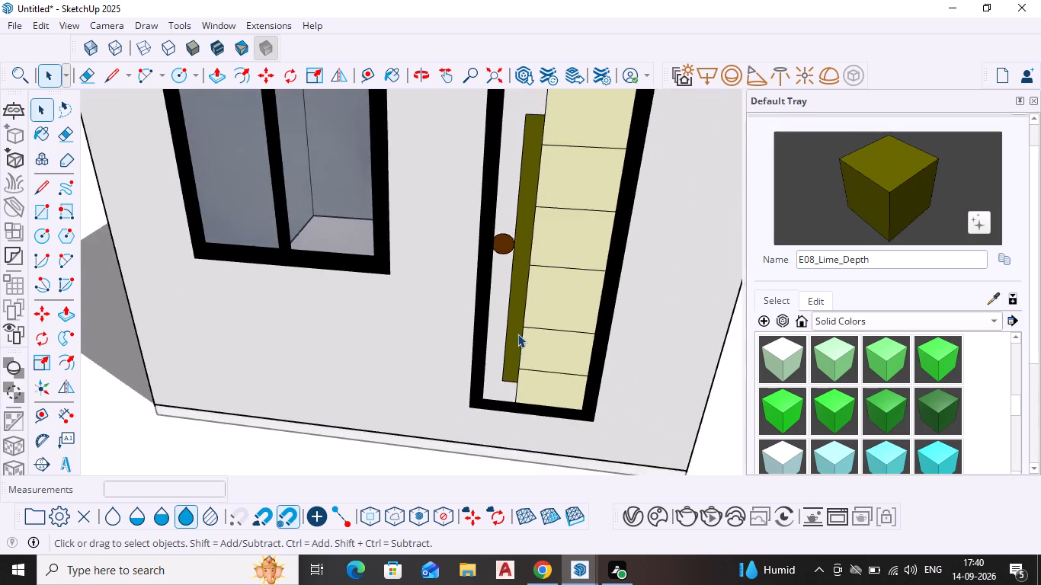
pyautogui.scroll(-10, 517, 334)
pyautogui.scroll(1, 516, 404)
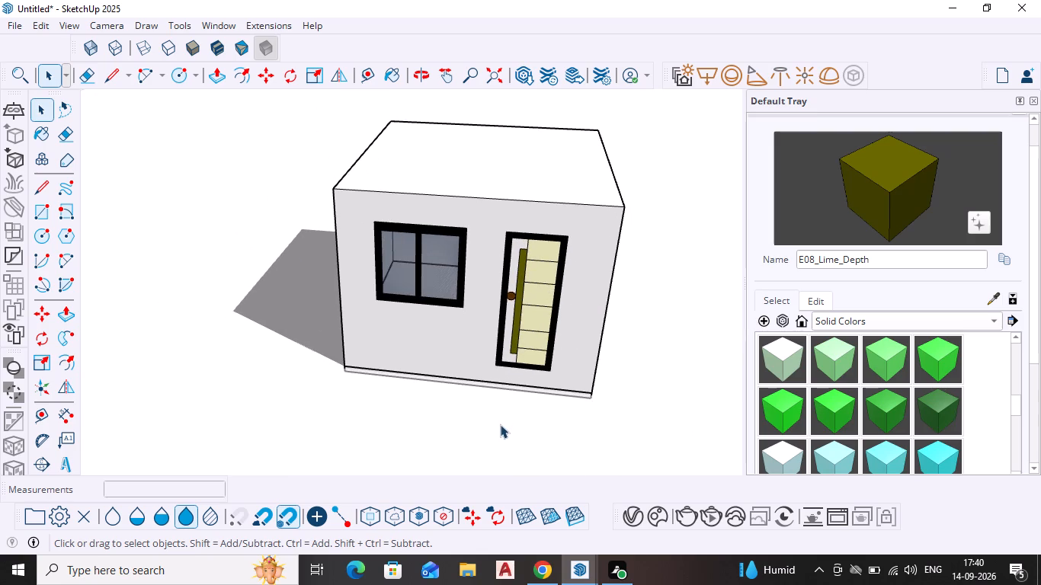
pyautogui.scroll(-1, 490, 443)
pyautogui.moveTo(490, 443); pyautogui.dragTo(524, 381, button='middle')
pyautogui.scroll(2, 455, 267)
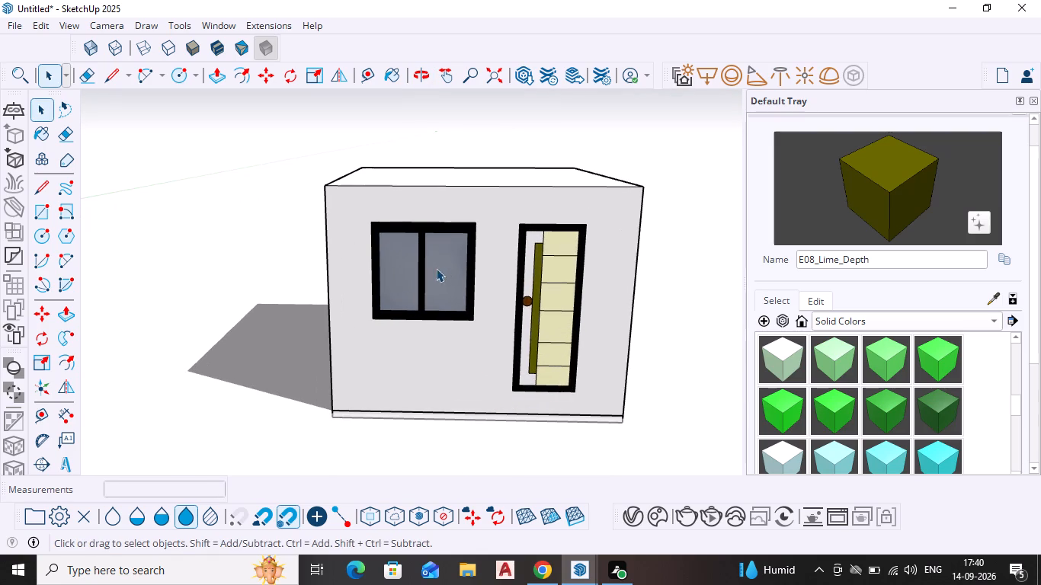
pyautogui.click(889, 320)
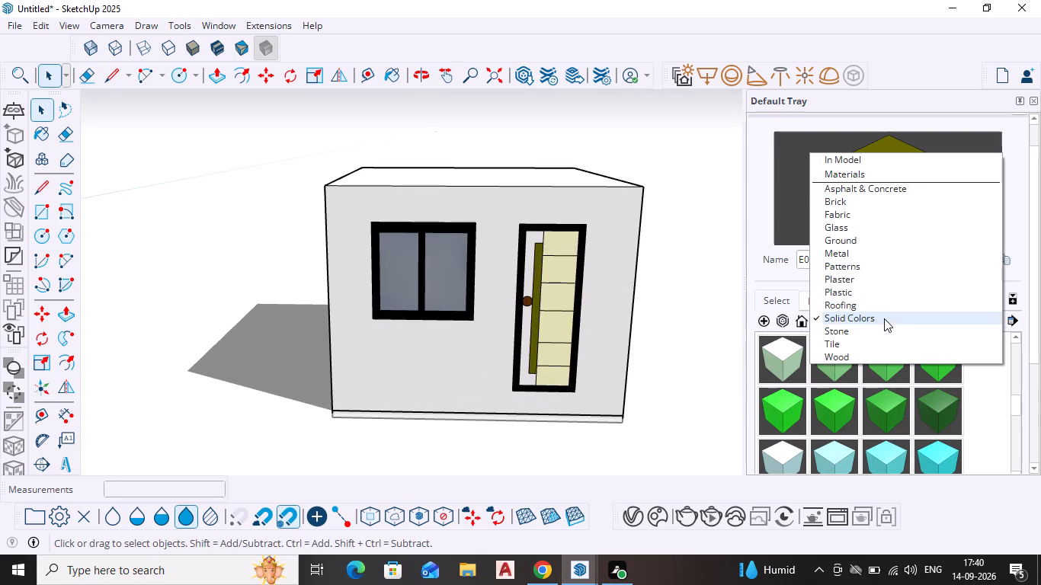
pyautogui.click(844, 223)
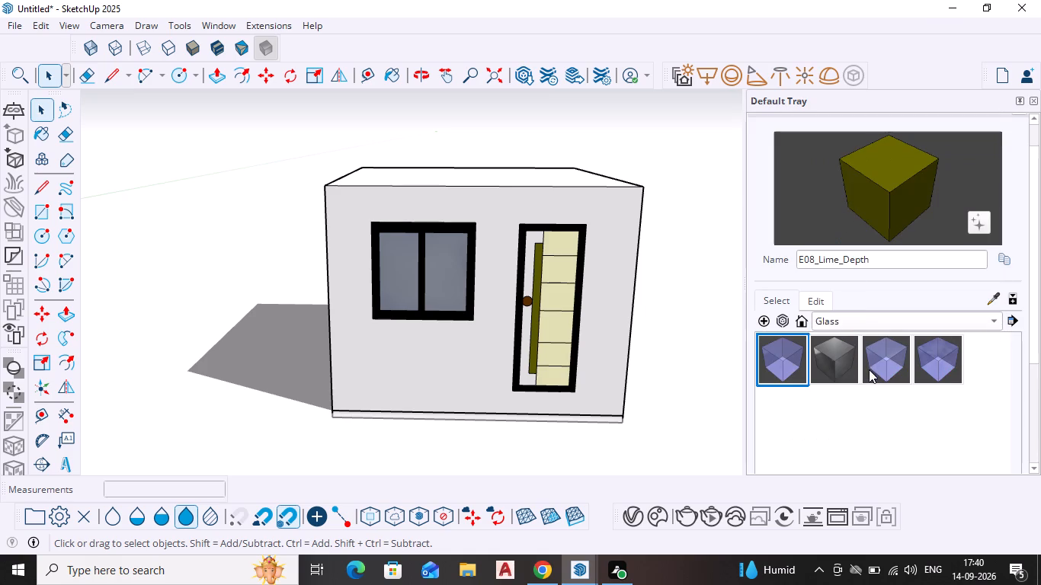
pyautogui.click(883, 363)
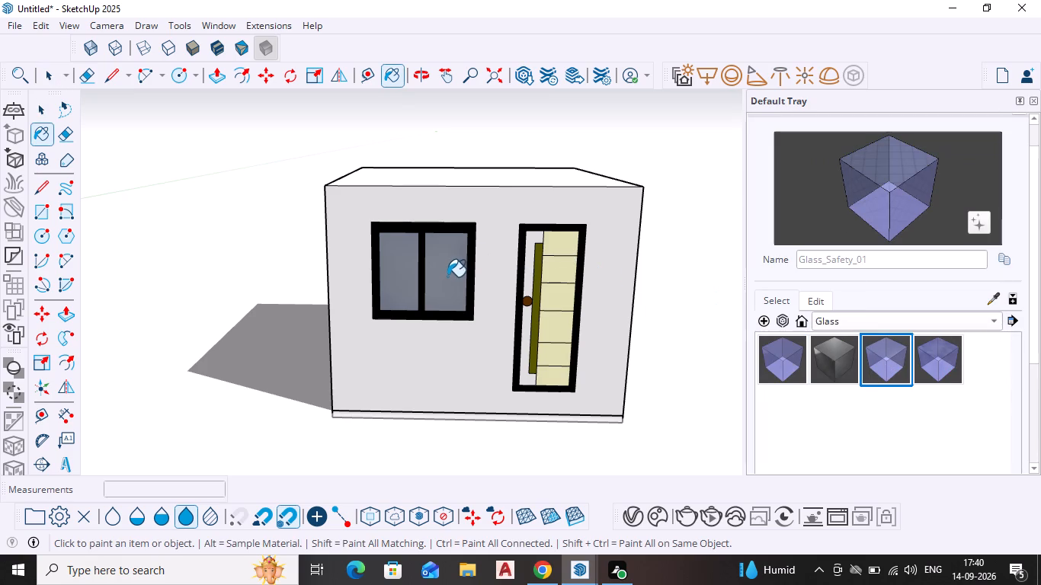
pyautogui.click(450, 275)
pyautogui.click(391, 282)
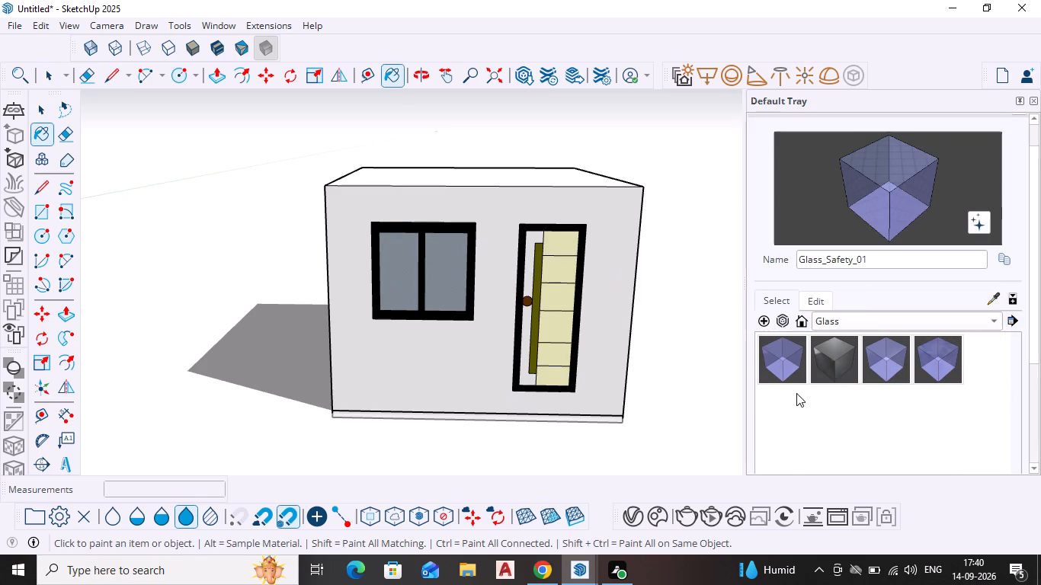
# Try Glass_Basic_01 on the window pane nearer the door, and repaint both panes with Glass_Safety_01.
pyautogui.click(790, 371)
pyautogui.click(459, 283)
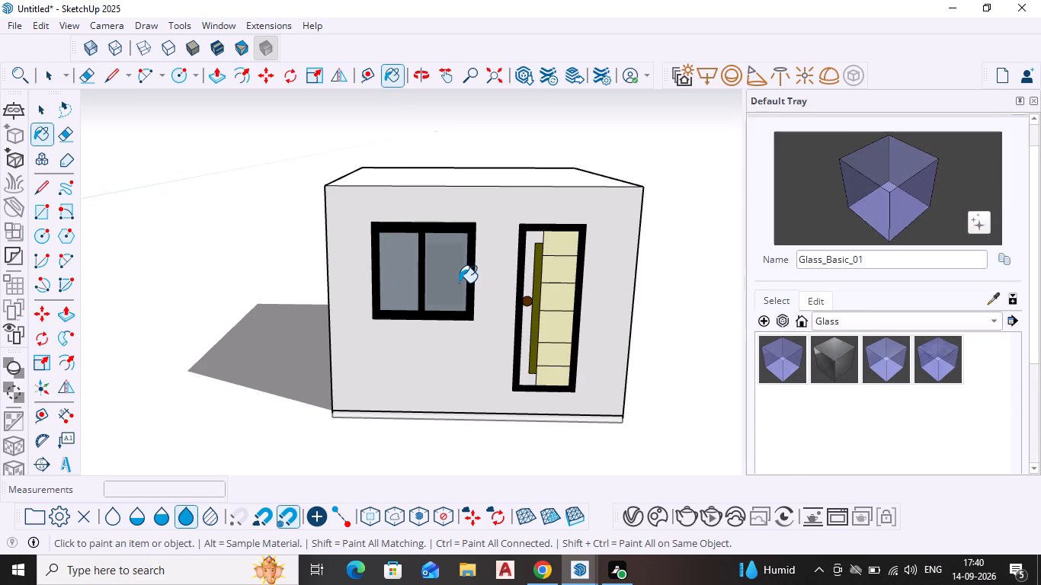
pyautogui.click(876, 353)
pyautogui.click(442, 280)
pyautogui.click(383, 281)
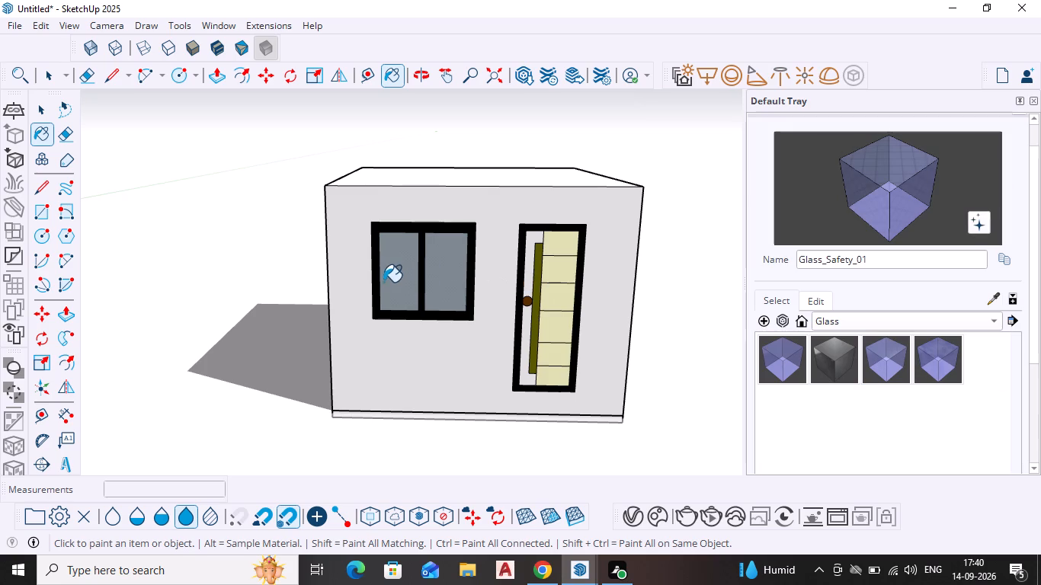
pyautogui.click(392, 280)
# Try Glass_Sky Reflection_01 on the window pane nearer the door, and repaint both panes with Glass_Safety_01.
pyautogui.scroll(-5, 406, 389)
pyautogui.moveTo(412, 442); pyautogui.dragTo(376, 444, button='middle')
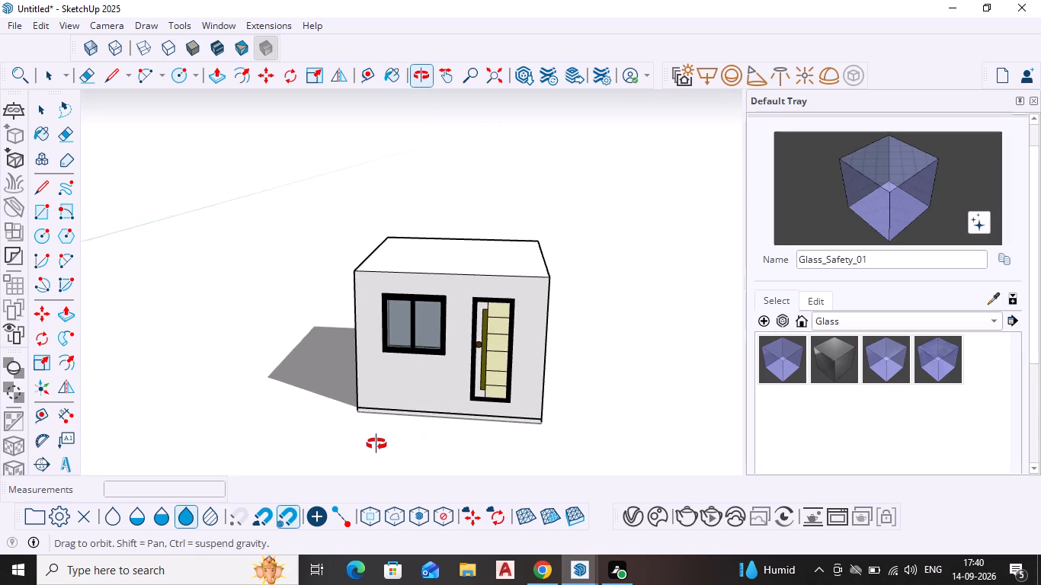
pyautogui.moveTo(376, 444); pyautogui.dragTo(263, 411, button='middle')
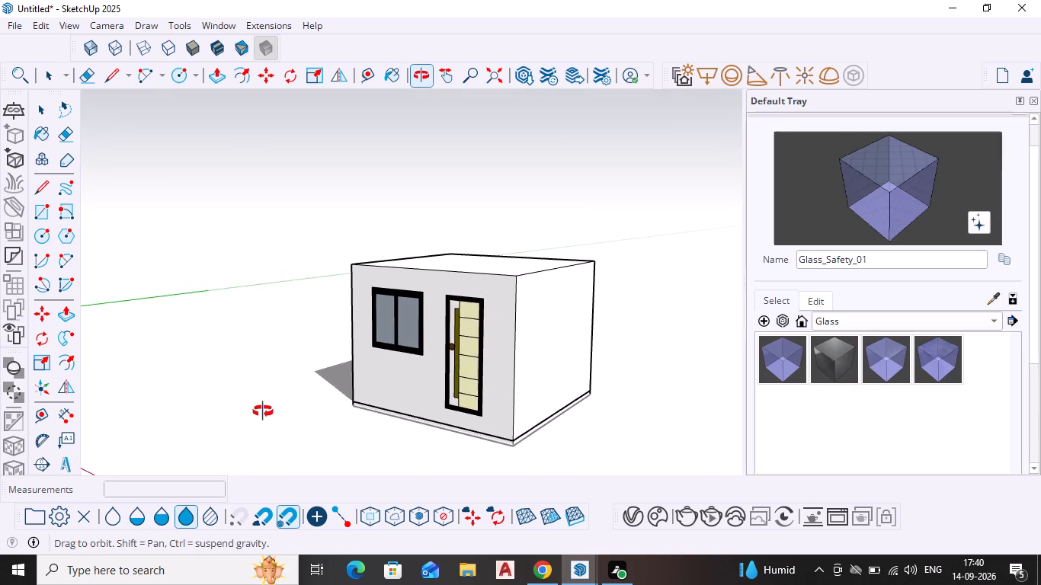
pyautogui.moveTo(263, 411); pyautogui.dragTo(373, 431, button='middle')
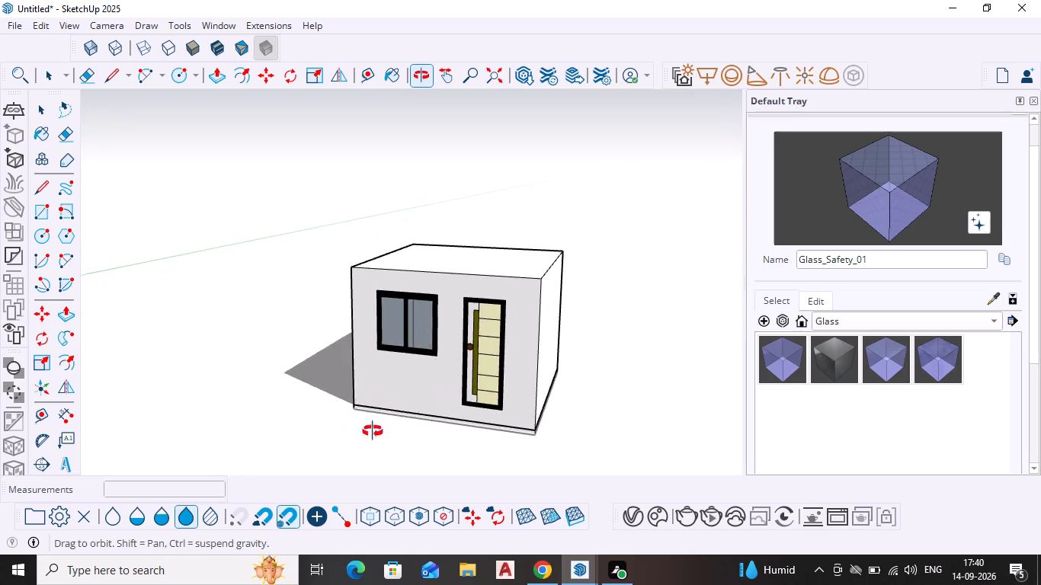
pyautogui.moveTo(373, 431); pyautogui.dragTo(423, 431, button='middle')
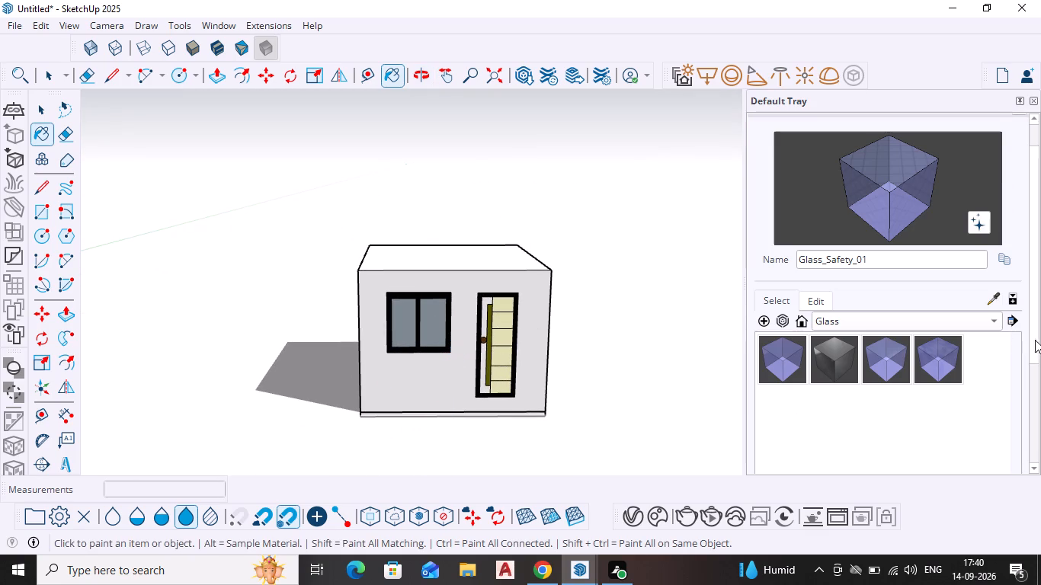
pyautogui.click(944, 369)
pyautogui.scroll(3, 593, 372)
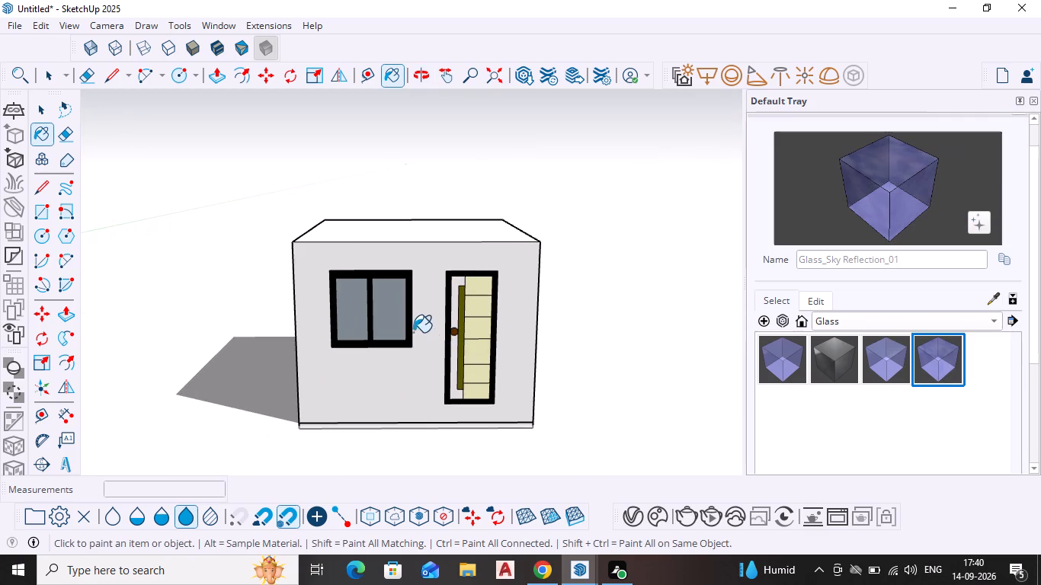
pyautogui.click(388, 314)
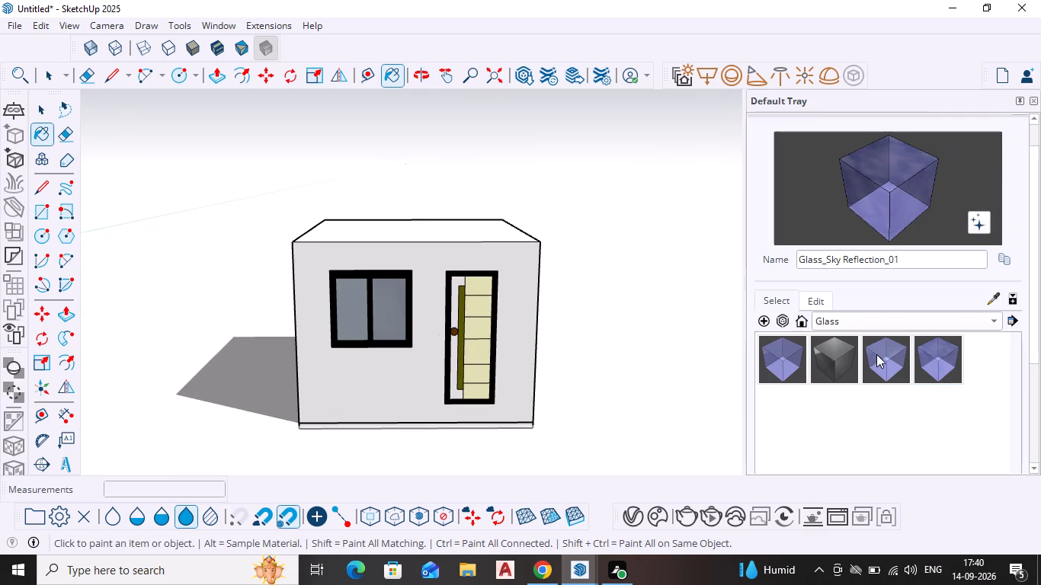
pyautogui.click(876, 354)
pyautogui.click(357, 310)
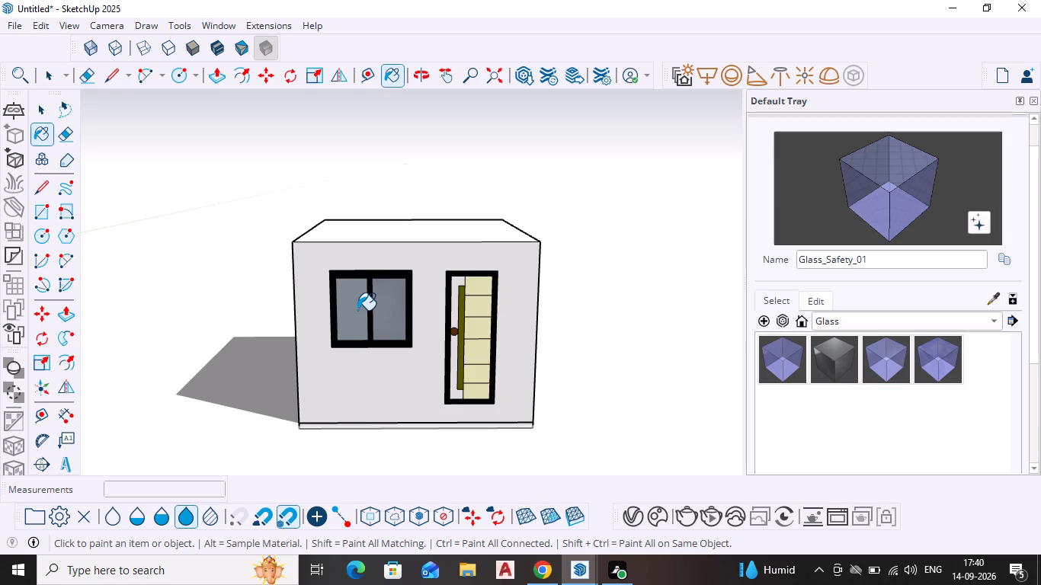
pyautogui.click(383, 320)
# Examine the glazed window and the front facade up close and from afar, and leave the Paint Bucket tool.
pyautogui.scroll(6, 333, 382)
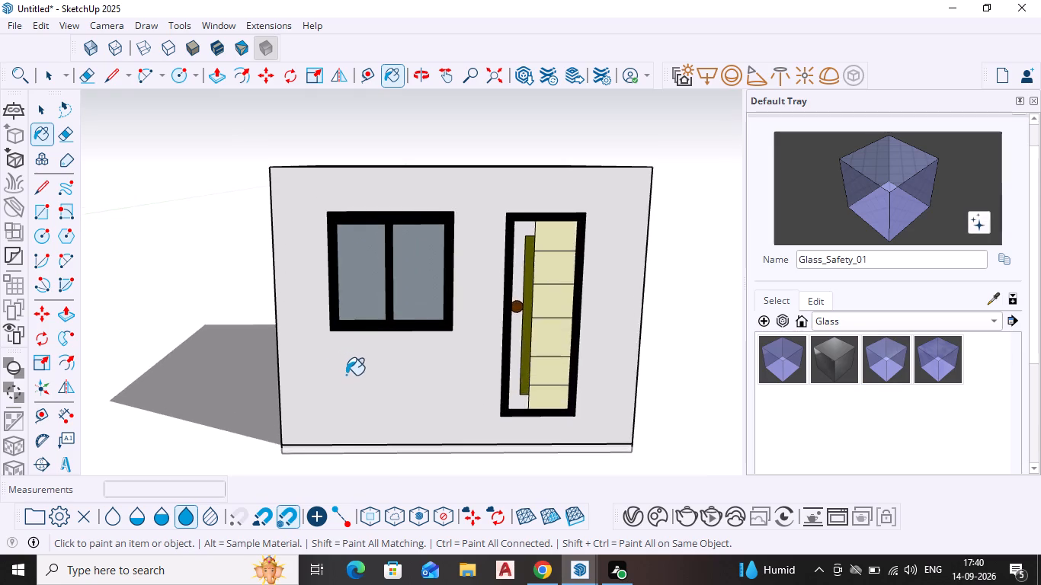
pyautogui.scroll(1, 346, 375)
pyautogui.scroll(5, 405, 401)
pyautogui.scroll(-5, 453, 330)
pyautogui.scroll(2, 455, 328)
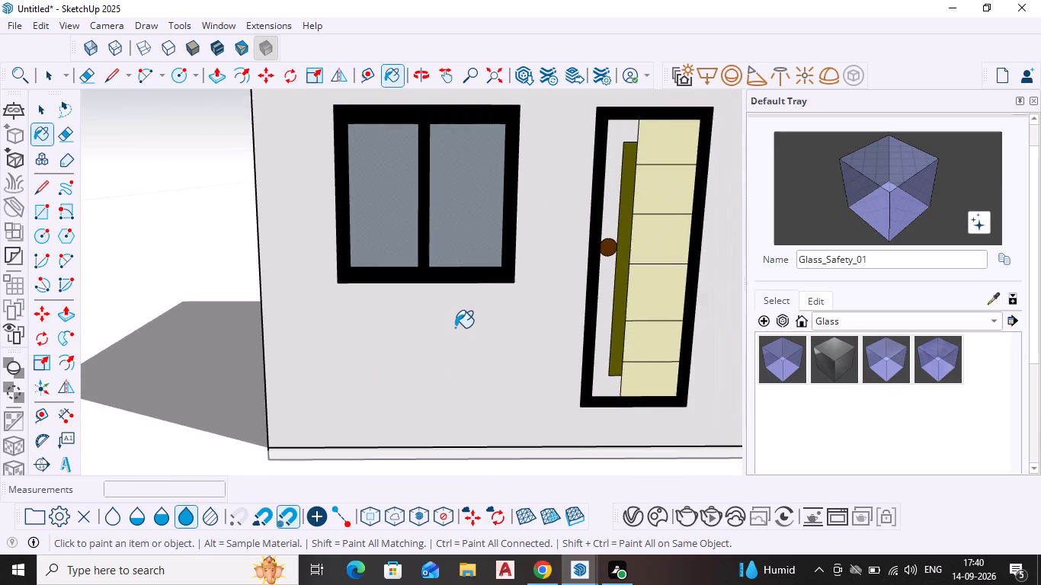
pyautogui.scroll(6, 455, 328)
pyautogui.scroll(-9, 459, 308)
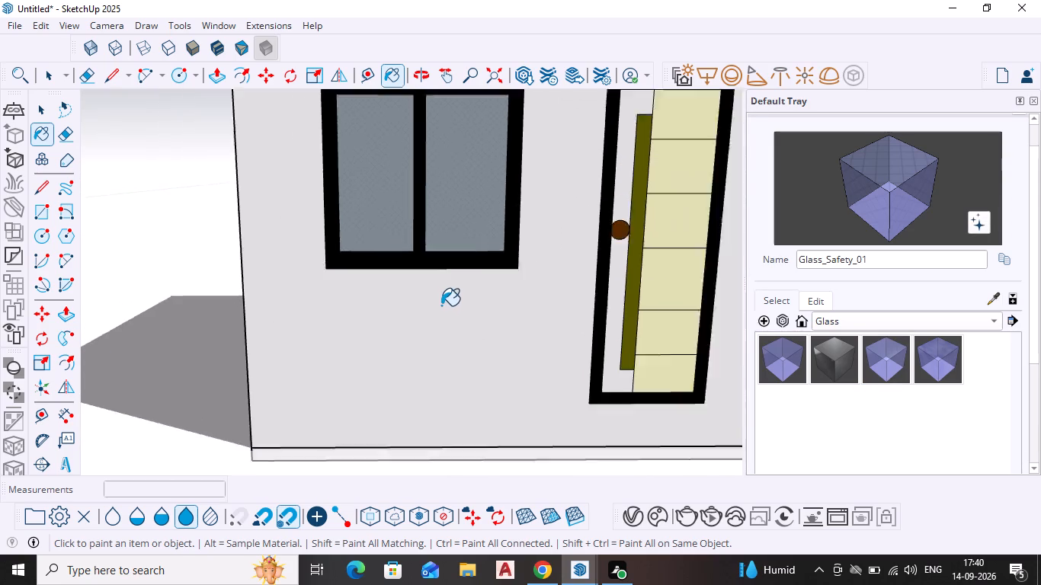
pyautogui.scroll(-9, 441, 305)
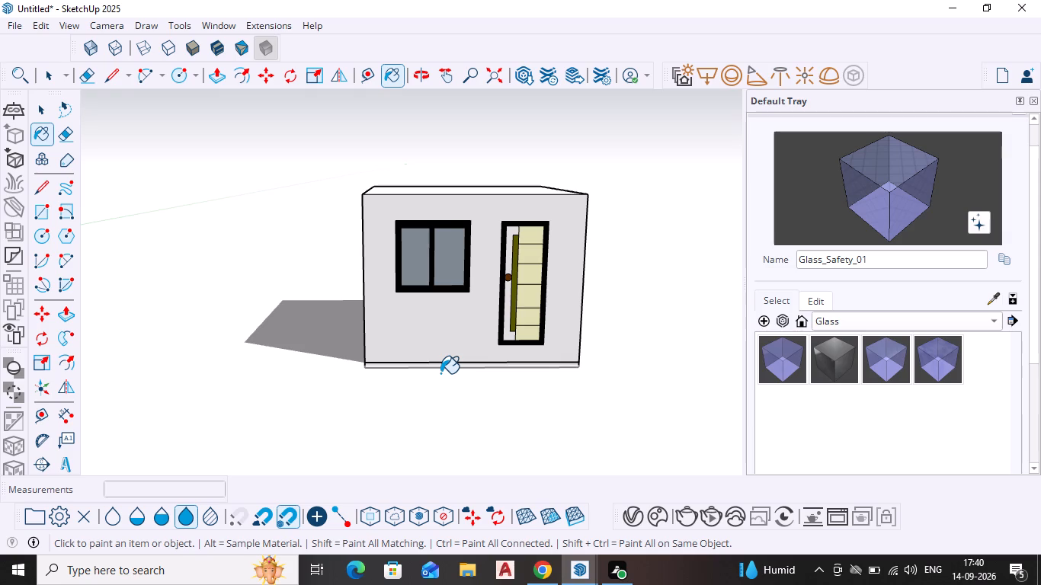
pyautogui.press('Escape')
pyautogui.press('space')
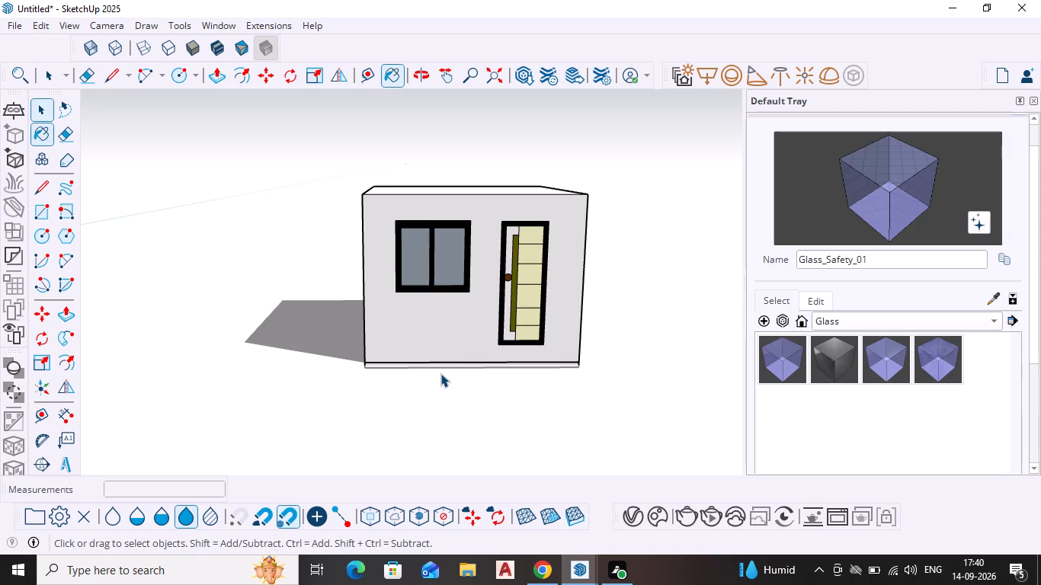
pyautogui.press('space')
# Draw a line about 10' 1/2" long up the front wall, from bottom to top edge, between the door and the nearest corner.
pyautogui.scroll(3, 444, 314)
pyautogui.scroll(-1, 420, 382)
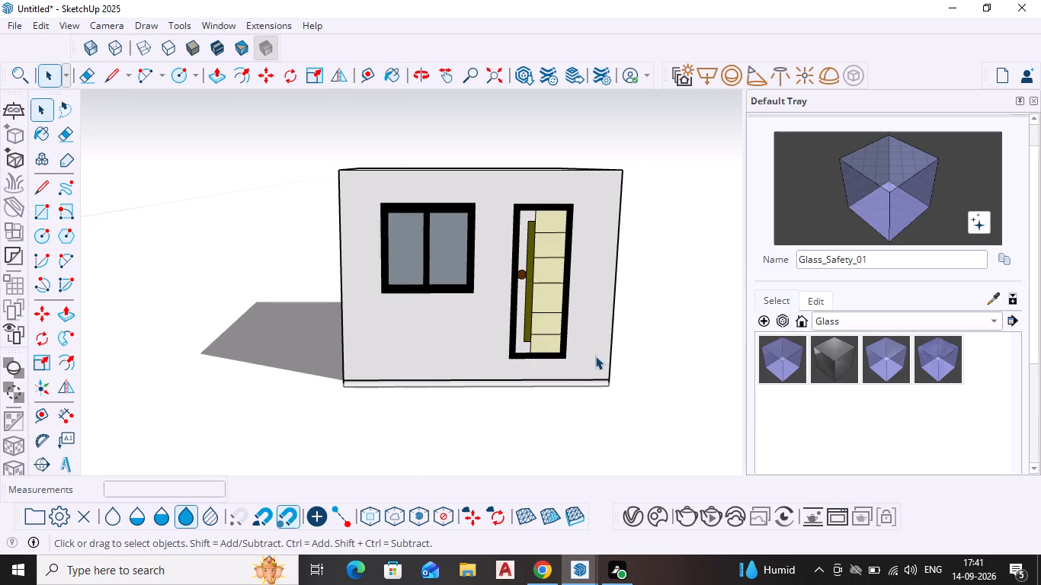
pyautogui.scroll(3, 594, 370)
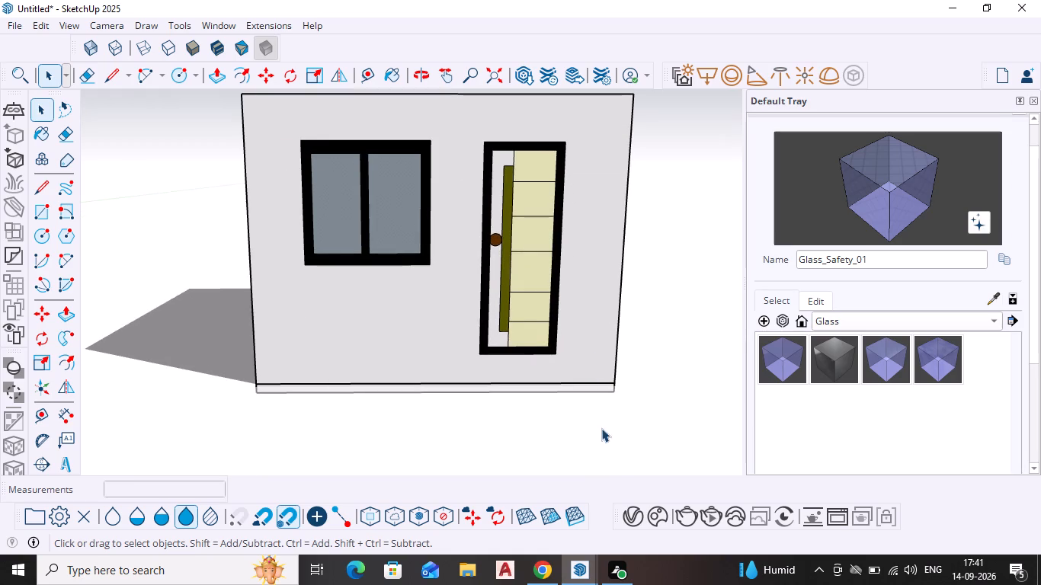
pyautogui.scroll(-2, 601, 427)
pyautogui.moveTo(601, 427); pyautogui.dragTo(599, 481, button='middle')
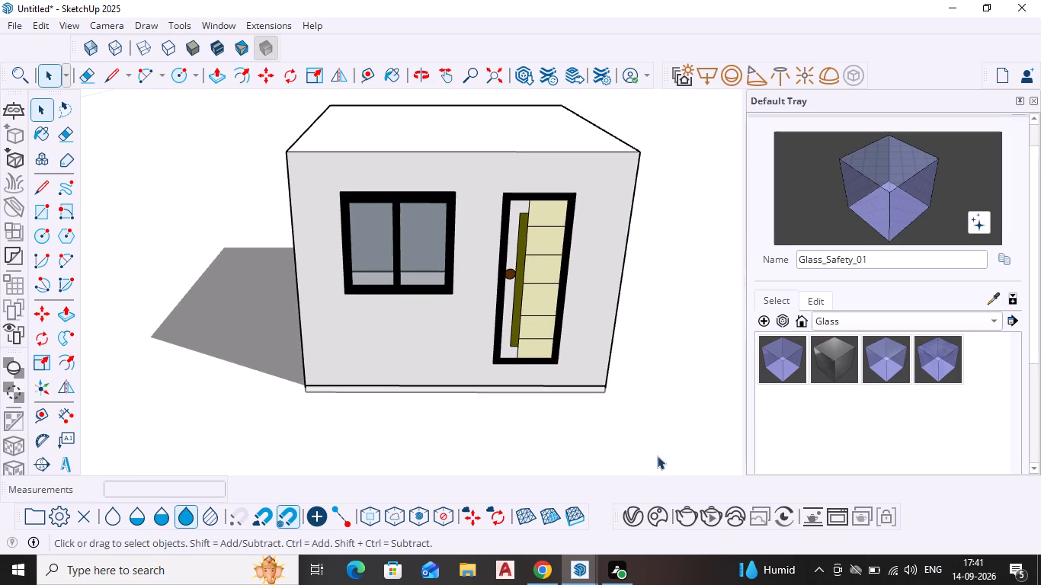
pyautogui.moveTo(601, 442); pyautogui.dragTo(590, 401, button='middle')
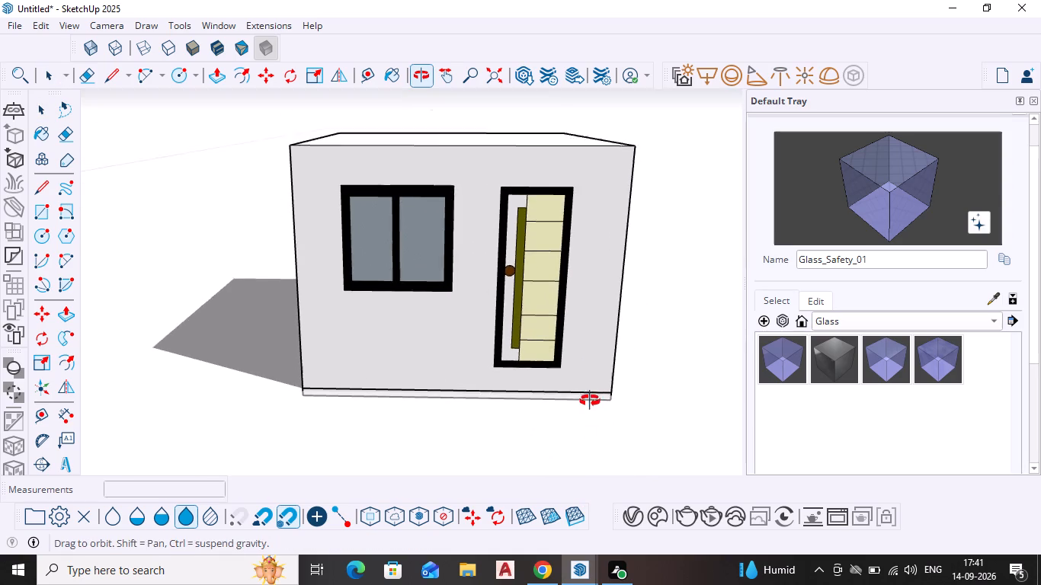
pyautogui.moveTo(590, 401); pyautogui.dragTo(557, 423, button='middle')
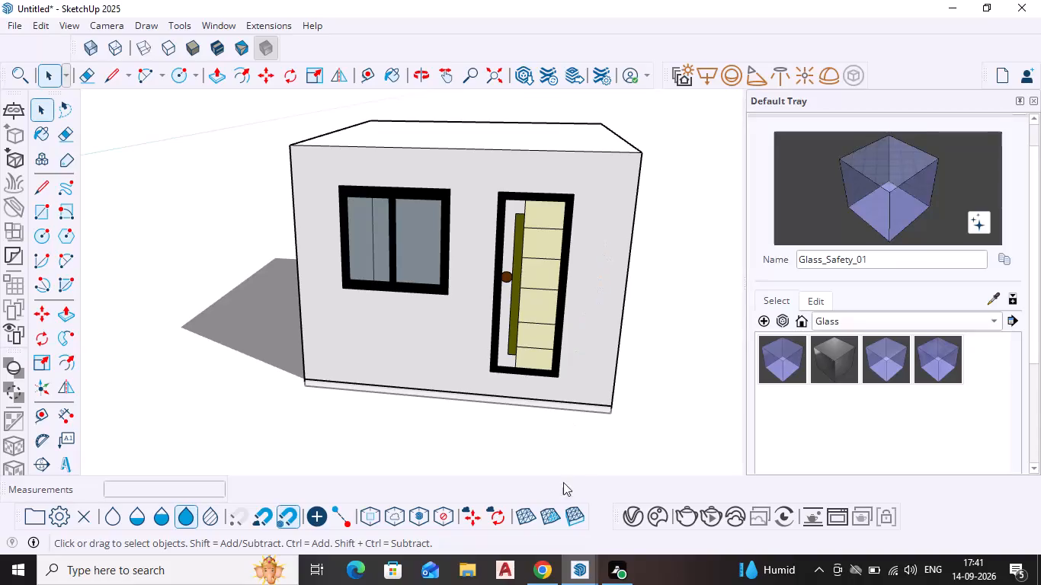
pyautogui.press('l')
pyautogui.press('Return')
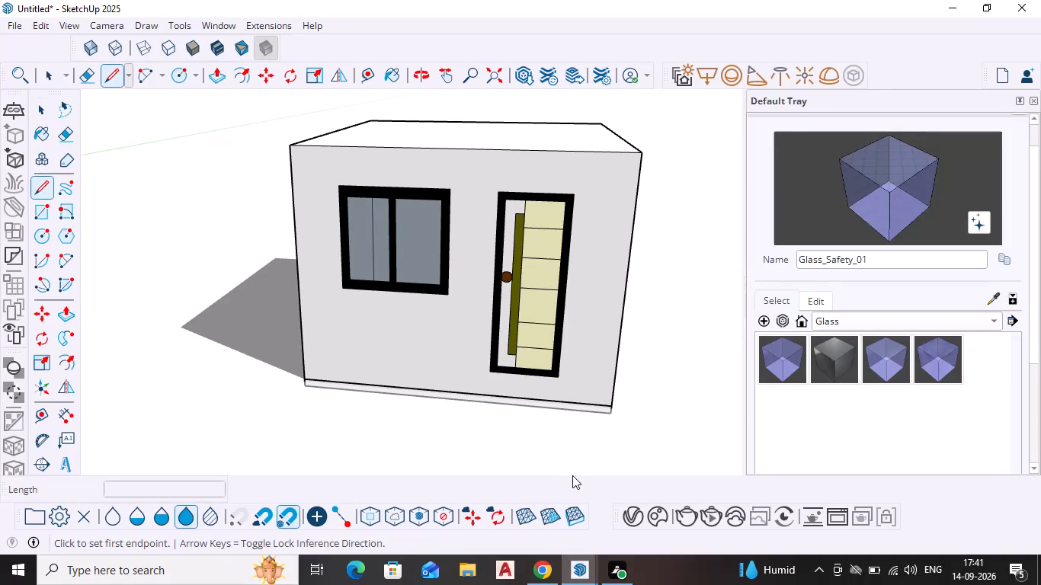
pyautogui.click(586, 404)
pyautogui.click(609, 153)
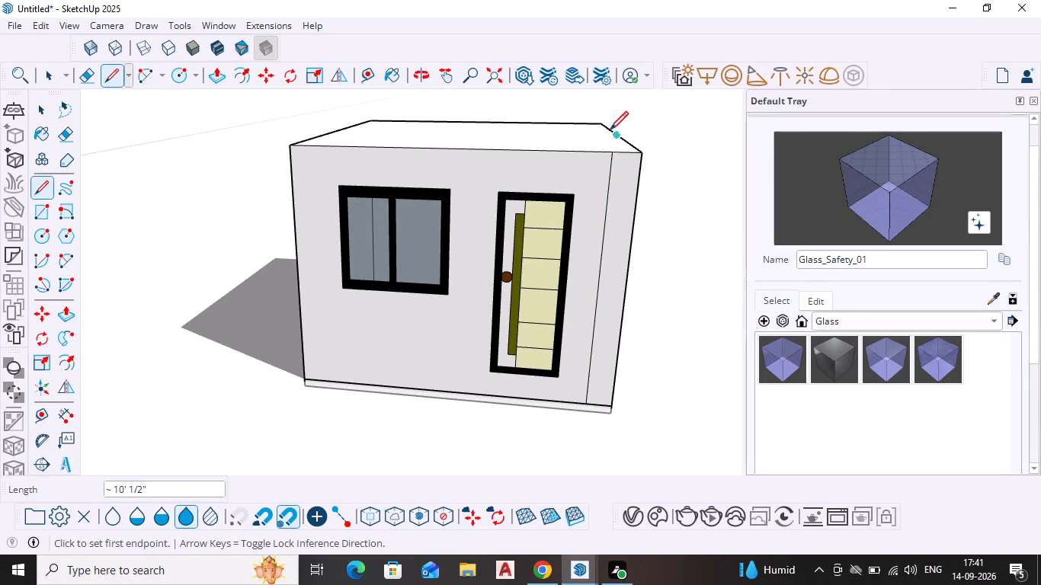
# Draw a line about 12' 8" long across the roof, from the front wall line's top end to the rear edge, parallel to the side edge.
pyautogui.scroll(-1, 610, 132)
pyautogui.moveTo(610, 132); pyautogui.dragTo(591, 373, button='middle')
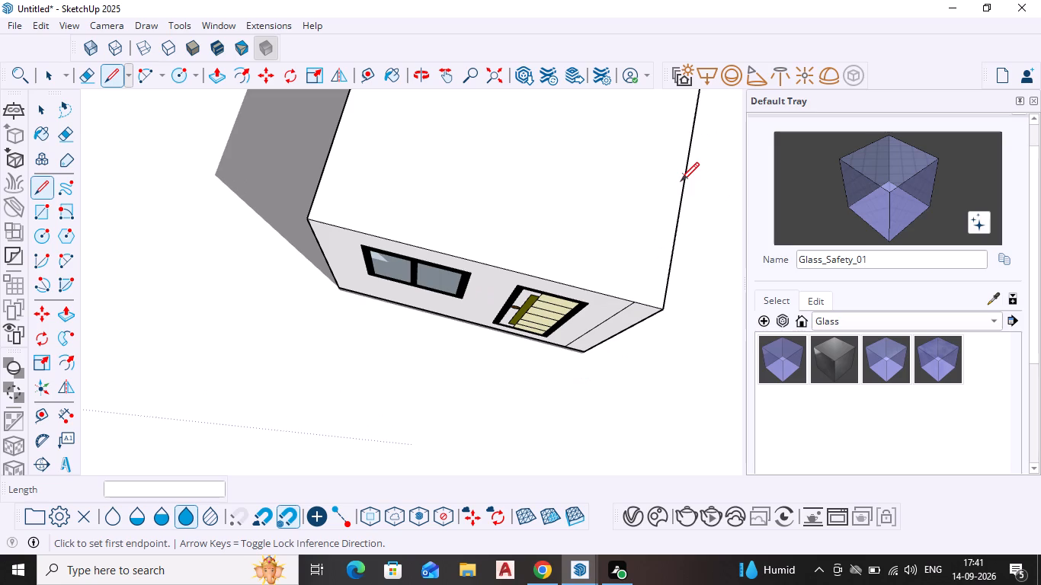
pyautogui.keyDown('shift'); pyautogui.scroll(-1, 681, 206); pyautogui.keyUp('shift')
pyautogui.keyDown('shift'); pyautogui.moveTo(680, 206); pyautogui.dragTo(597, 291, button='middle'); pyautogui.keyUp('shift')
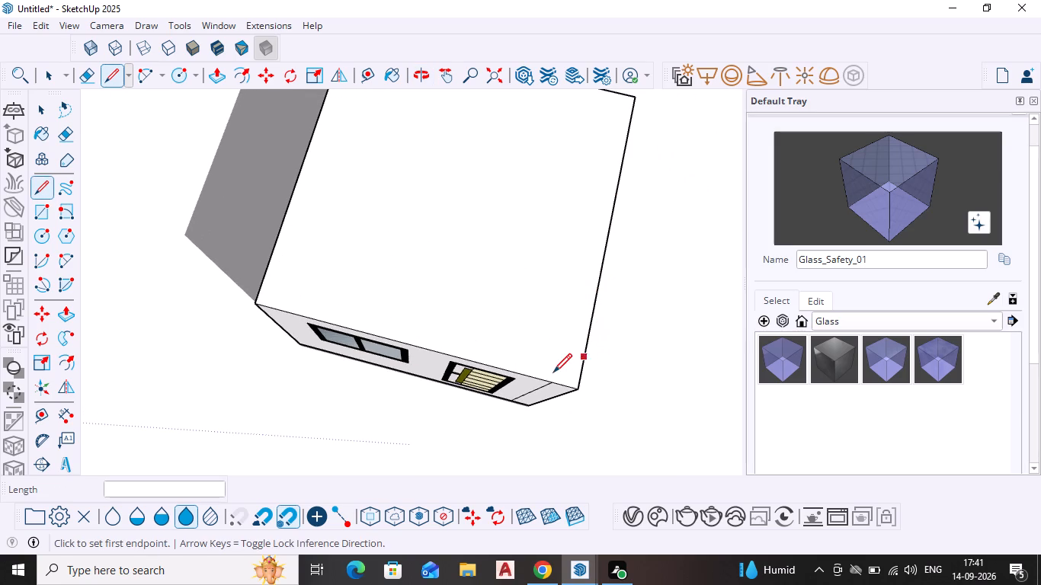
pyautogui.moveTo(553, 385); pyautogui.dragTo(552, 368)
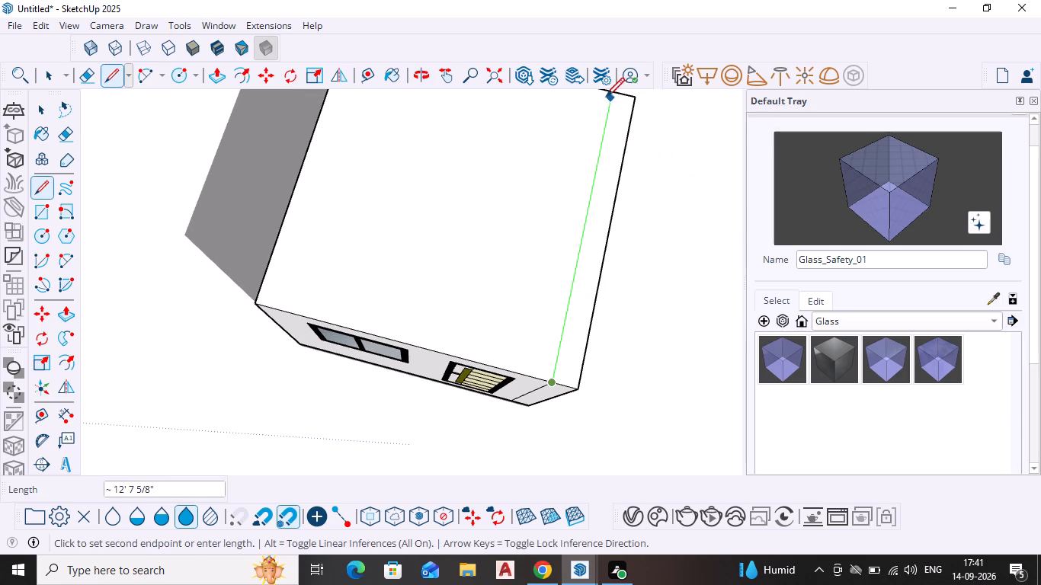
pyautogui.click(617, 92)
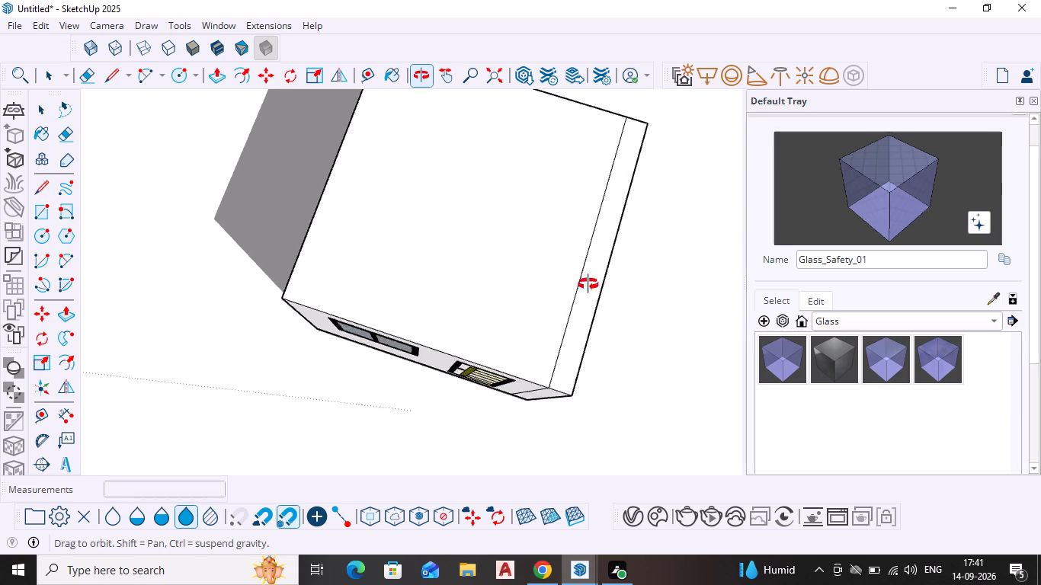
pyautogui.moveTo(668, 440); pyautogui.dragTo(450, 246, button='middle')
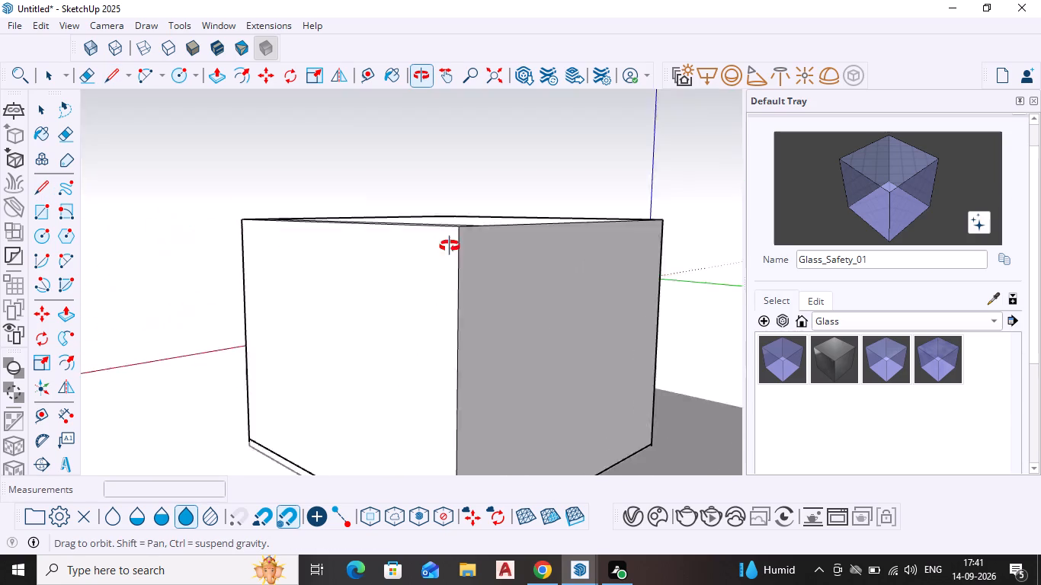
# Draw a line about 10' 1/2" long down the rear wall, from the roof line's rear end to the bottom edge.
pyautogui.moveTo(450, 246); pyautogui.dragTo(376, 334, button='middle')
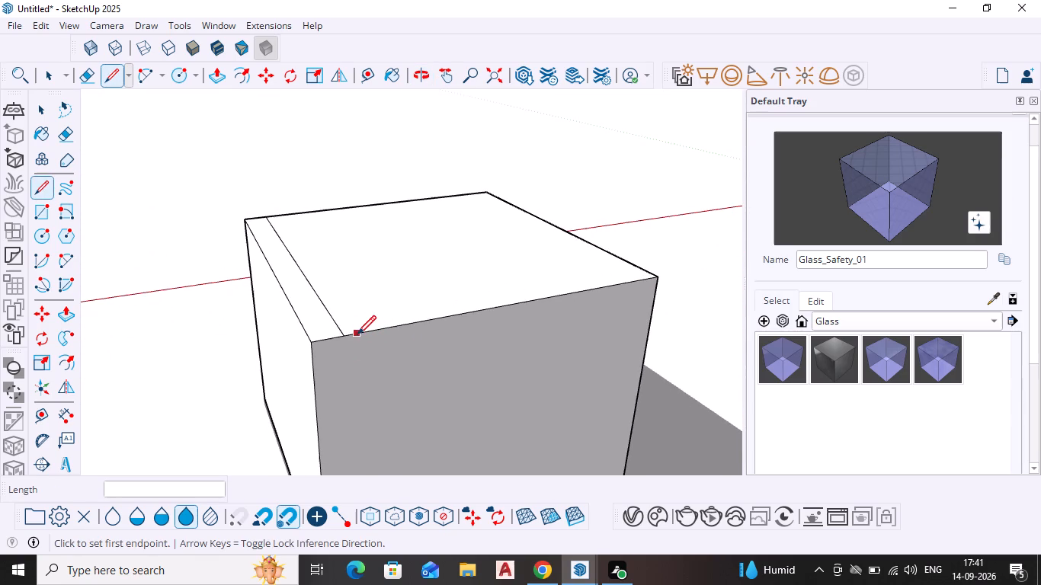
pyautogui.click(344, 339)
pyautogui.scroll(-1, 343, 376)
pyautogui.moveTo(343, 376); pyautogui.dragTo(361, 187, button='middle')
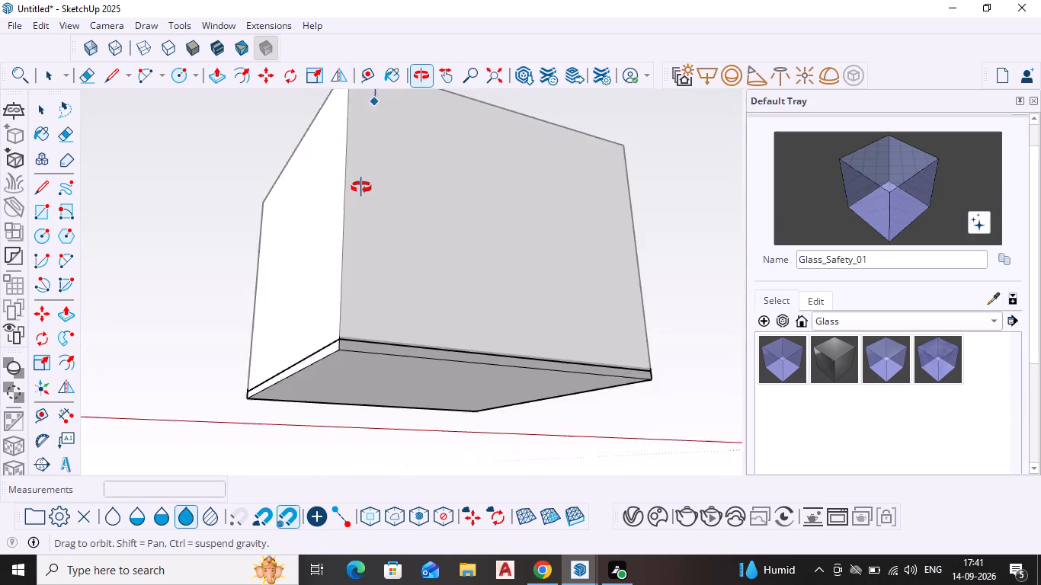
pyautogui.moveTo(361, 187); pyautogui.dragTo(364, 218, button='middle')
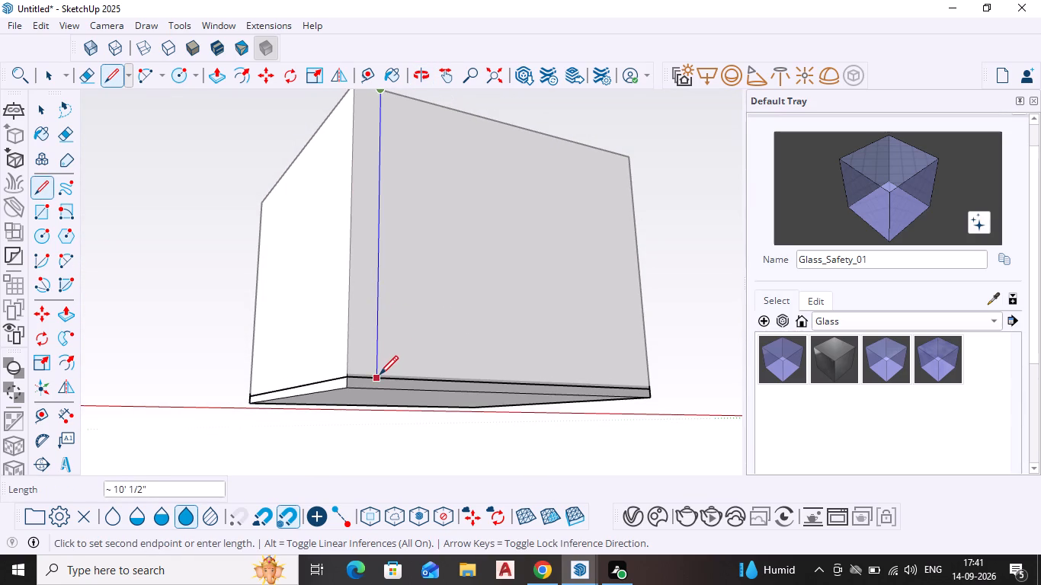
pyautogui.click(380, 376)
pyautogui.click(345, 376)
pyautogui.scroll(-1, 348, 378)
pyautogui.moveTo(348, 378); pyautogui.dragTo(508, 411, button='middle')
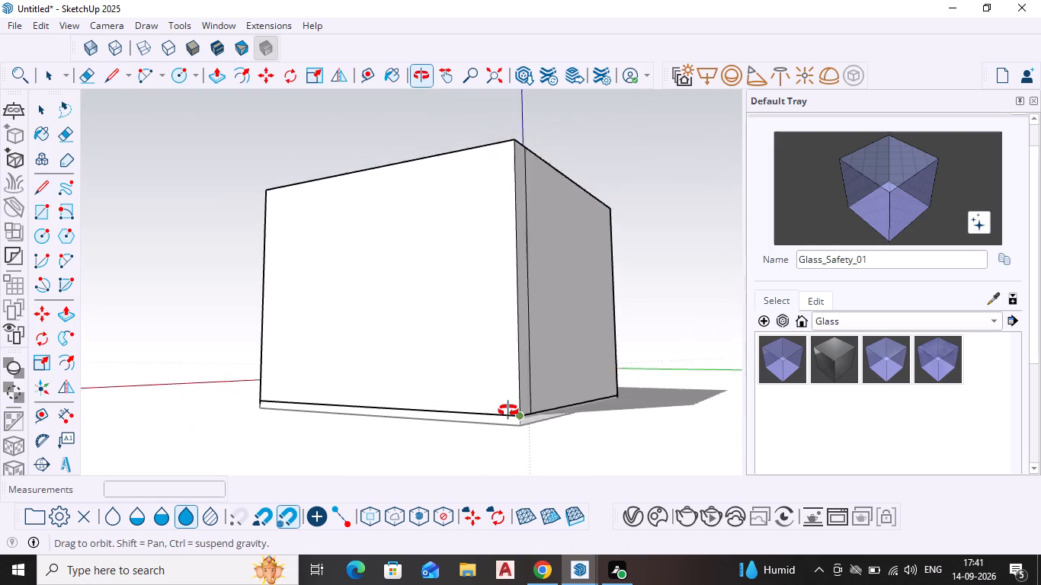
pyautogui.moveTo(508, 411); pyautogui.dragTo(518, 411, button='middle')
pyautogui.press('Escape')
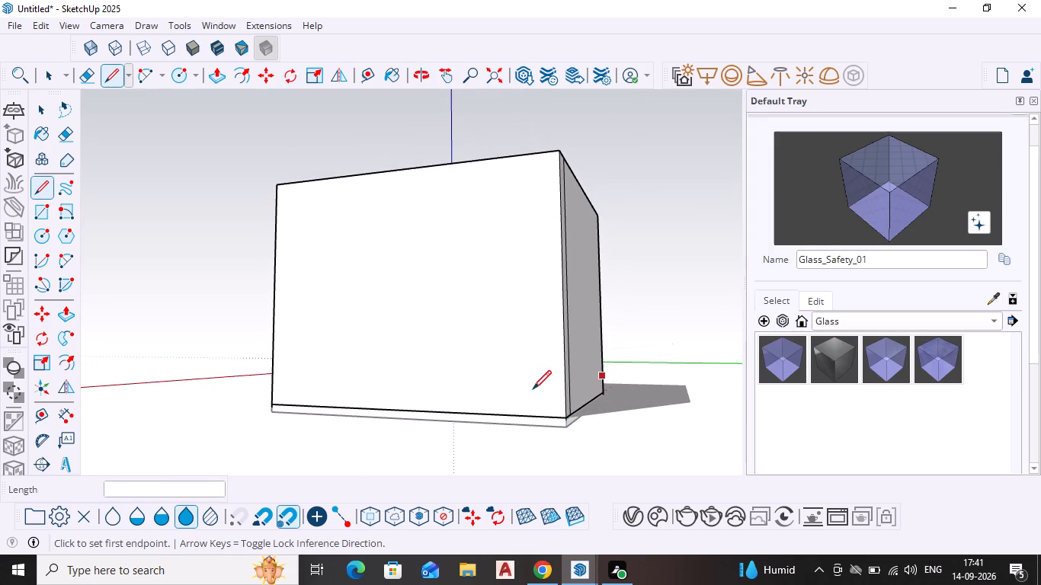
pyautogui.press('Escape')
pyautogui.press('space')
# Delete the box's vertical corner edge nearest the door, removing the side wall and the narrow front wall strip.
pyautogui.moveTo(411, 401); pyautogui.dragTo(753, 460, button='middle')
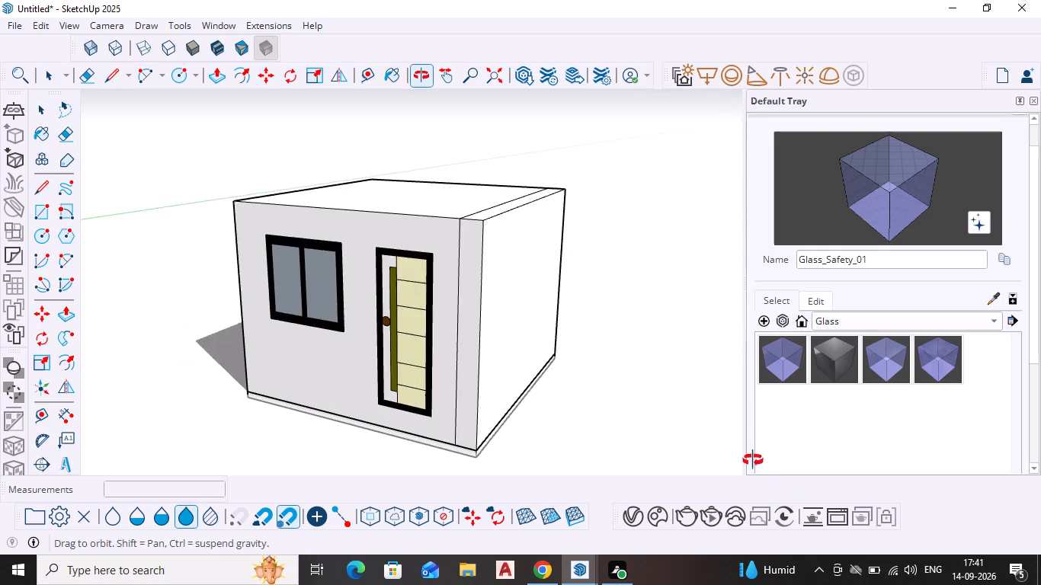
pyautogui.moveTo(753, 460); pyautogui.dragTo(733, 451, button='middle')
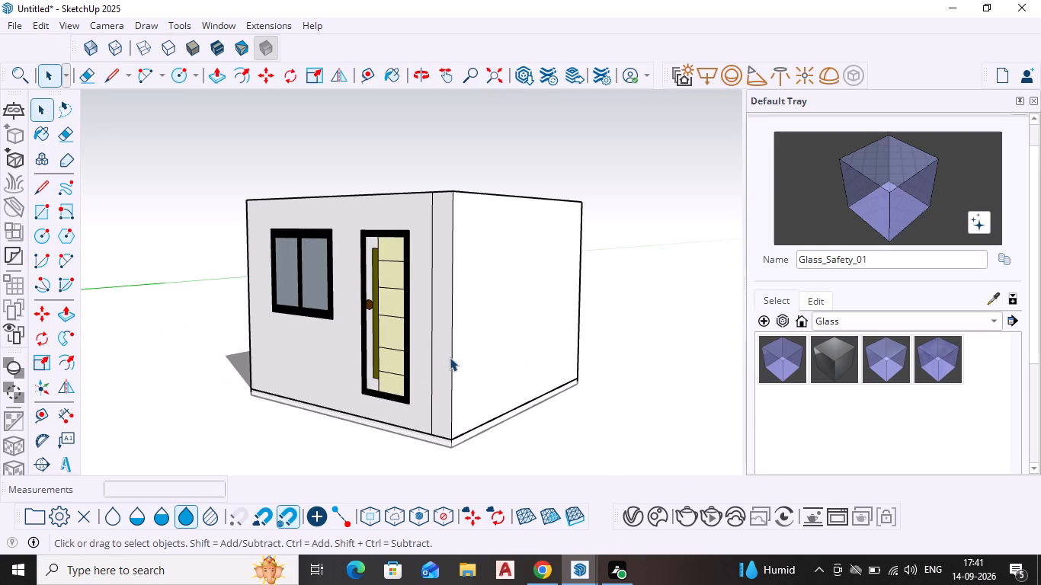
pyautogui.click(452, 352)
pyautogui.press('Delete')
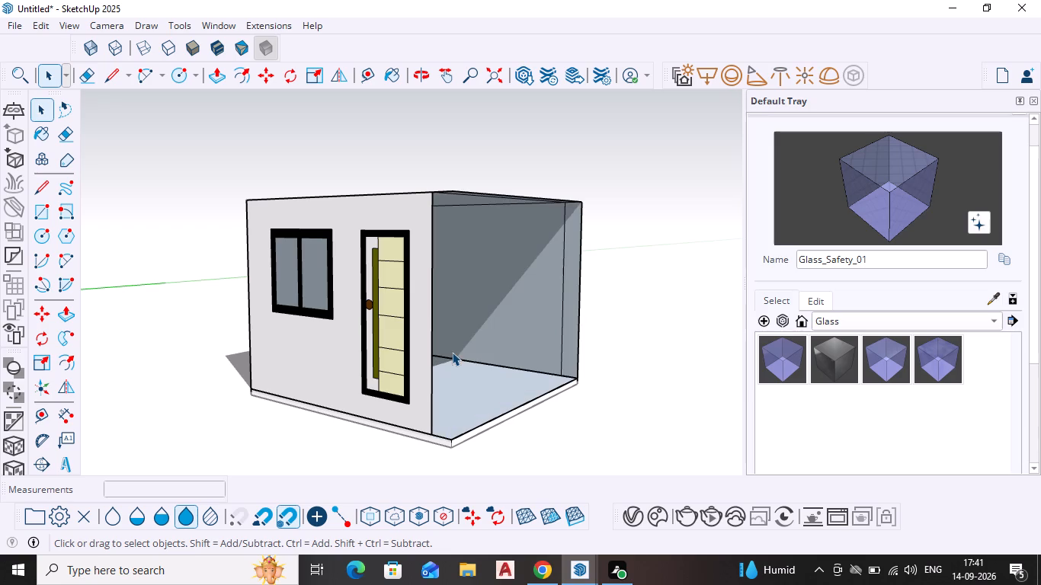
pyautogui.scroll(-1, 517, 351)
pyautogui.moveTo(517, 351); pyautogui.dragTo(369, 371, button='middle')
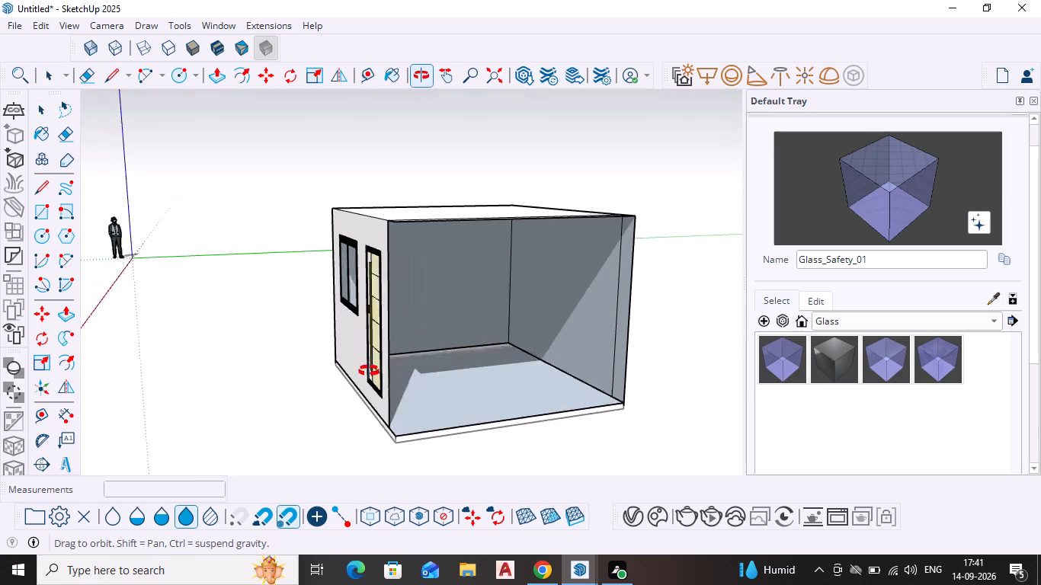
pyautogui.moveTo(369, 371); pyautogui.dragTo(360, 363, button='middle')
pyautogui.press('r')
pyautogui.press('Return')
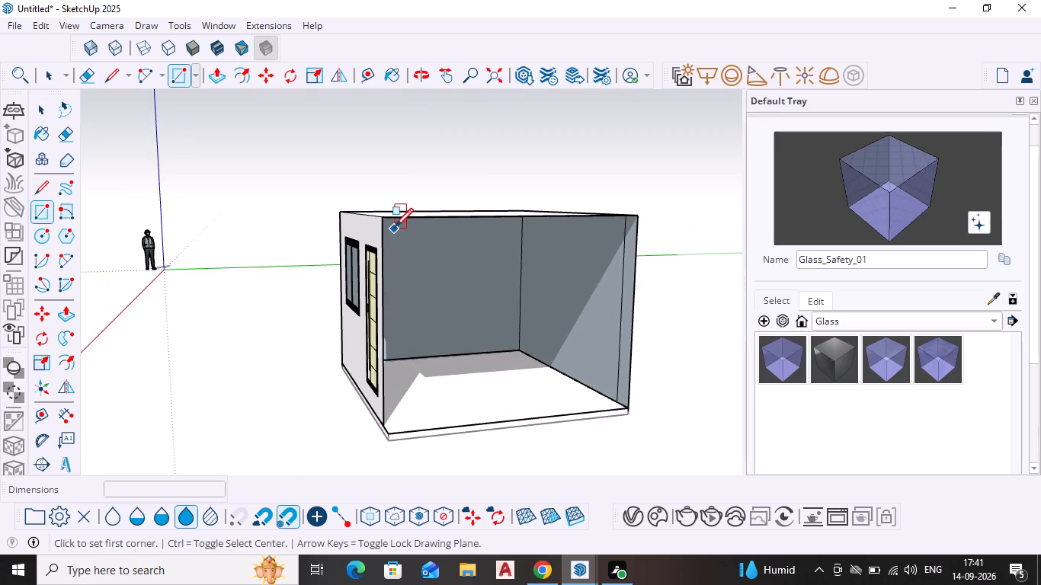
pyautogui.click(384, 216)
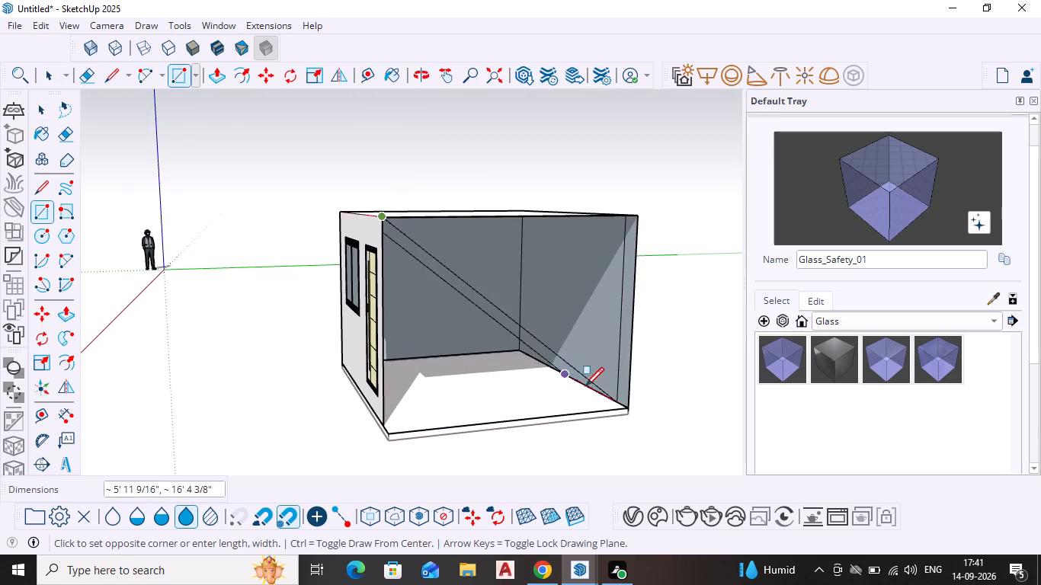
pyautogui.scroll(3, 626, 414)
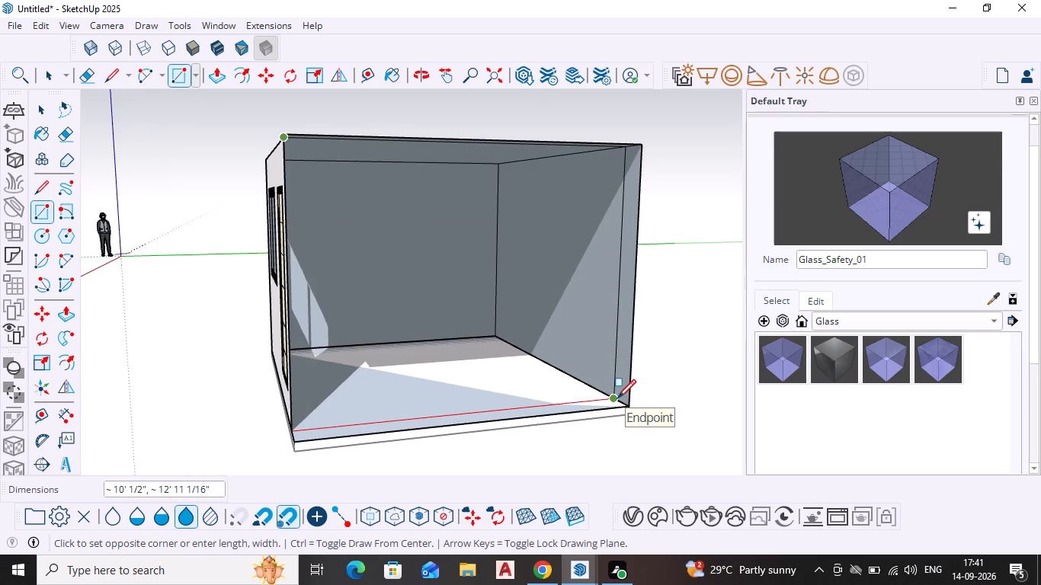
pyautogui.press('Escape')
# Delete the roof's outer edge along the open side, removing the narrow roof strip.
pyautogui.scroll(-1, 478, 438)
pyautogui.moveTo(484, 440); pyautogui.dragTo(754, 427, button='middle')
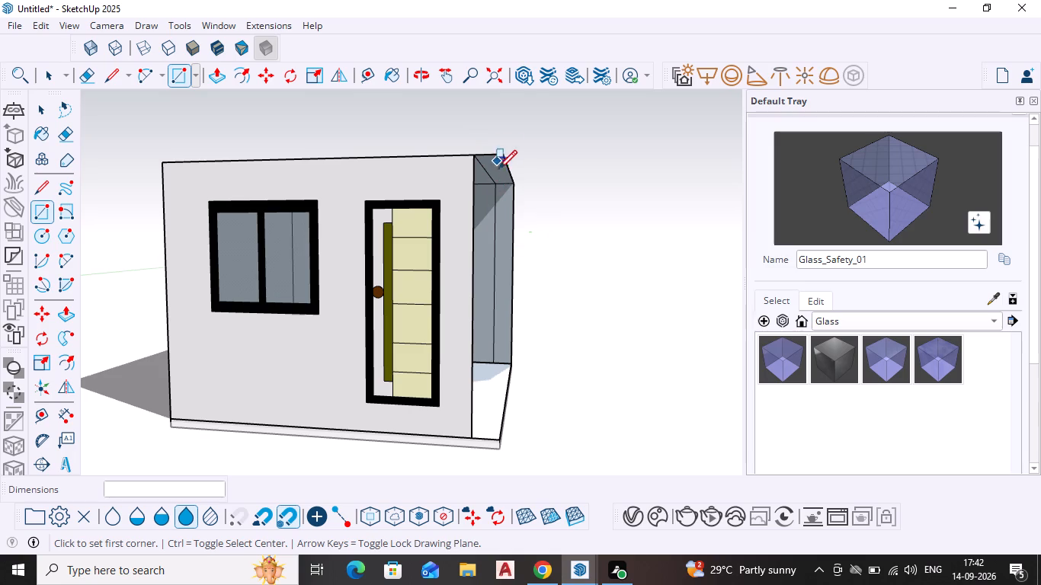
pyautogui.moveTo(565, 290); pyautogui.dragTo(376, 407, button='middle')
pyautogui.scroll(-1, 565, 290)
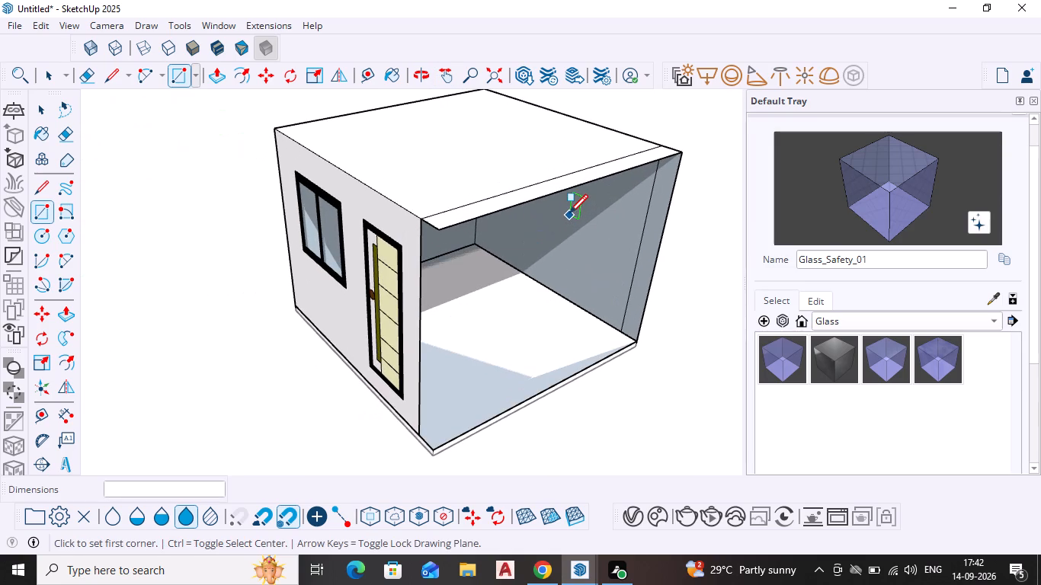
pyautogui.press('space')
pyautogui.click(572, 186)
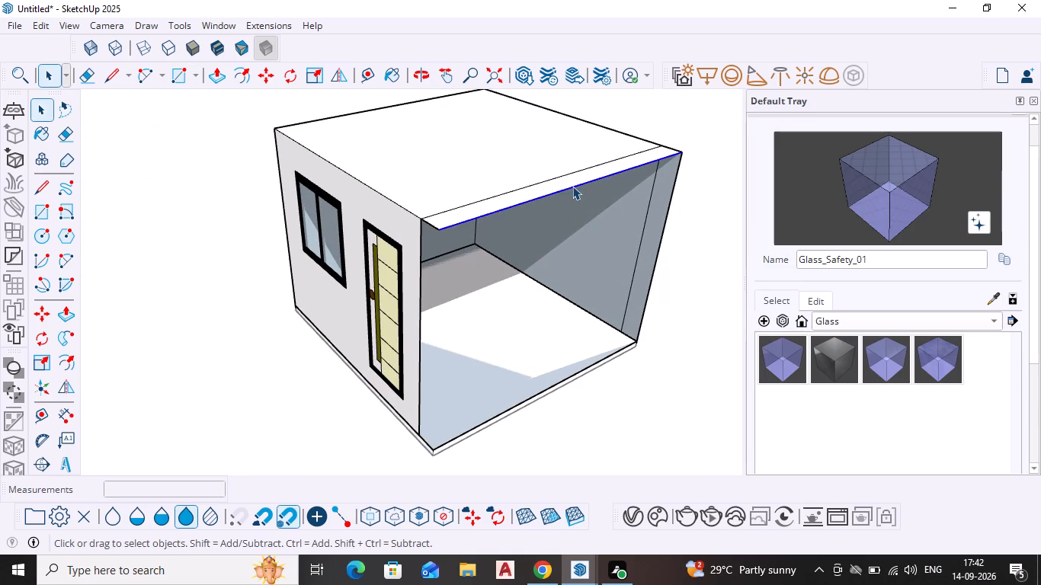
pyautogui.press('Delete')
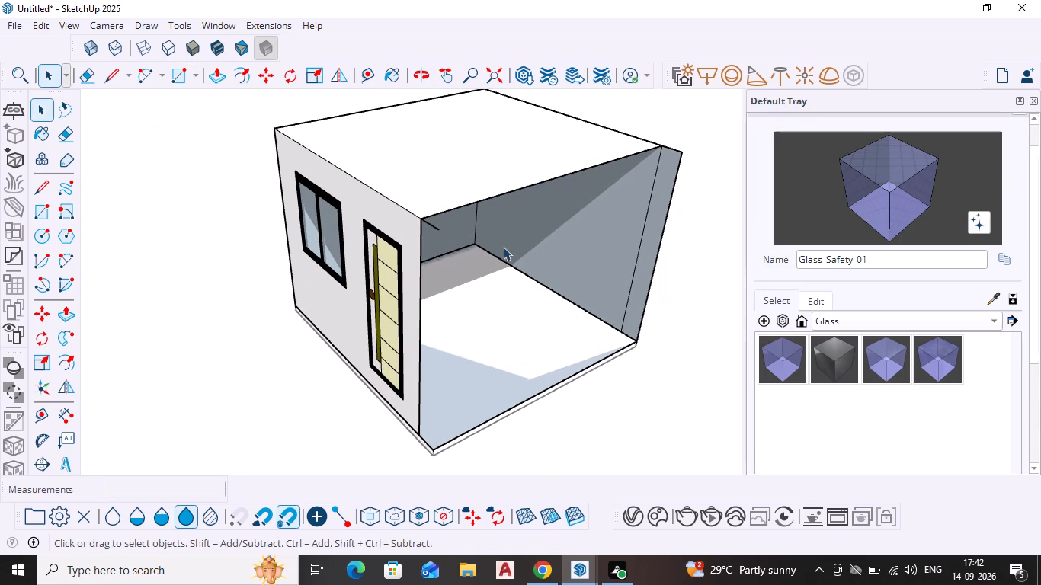
# Close the open side with a line about 12' 11 1/16" long across the floor, from the rear wall line's bottom end to the front wall's bottom corner.
pyautogui.moveTo(472, 241); pyautogui.dragTo(307, 125, button='middle')
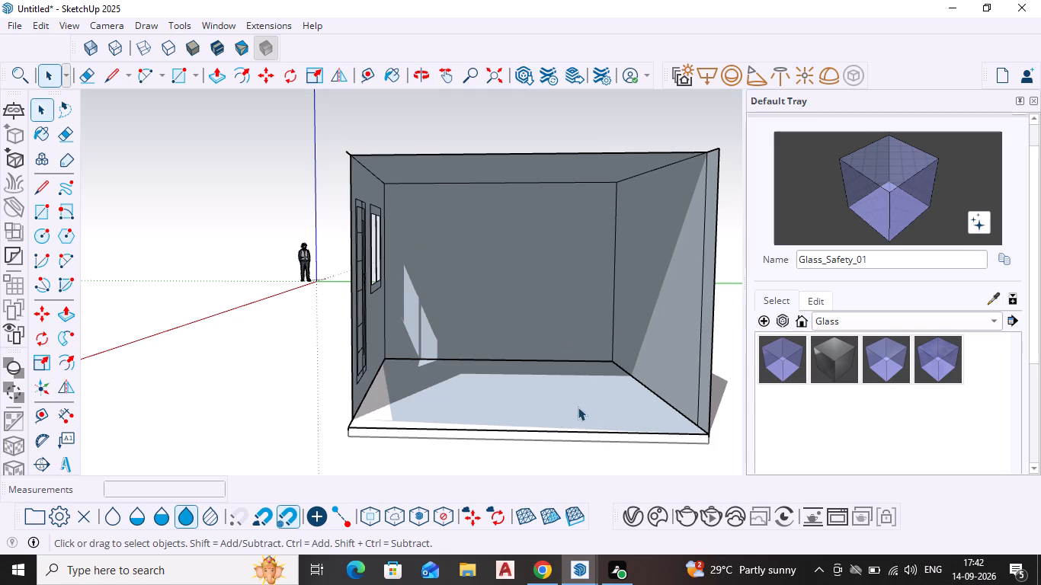
pyautogui.moveTo(458, 423); pyautogui.dragTo(476, 529, button='middle')
pyautogui.scroll(-1, 472, 446)
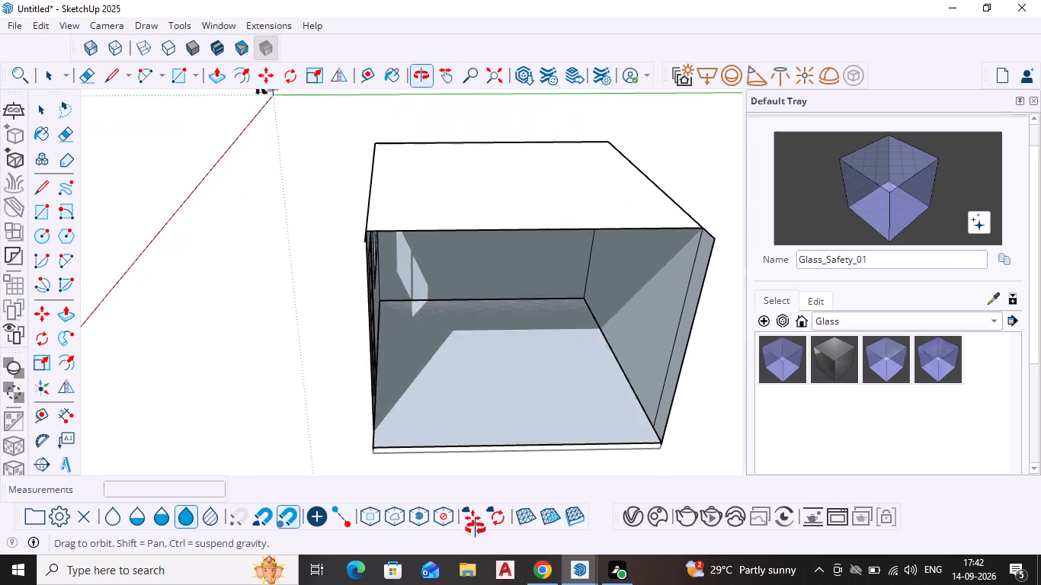
pyautogui.moveTo(476, 529); pyautogui.dragTo(466, 523, button='middle')
pyautogui.press('l')
pyautogui.press('Return')
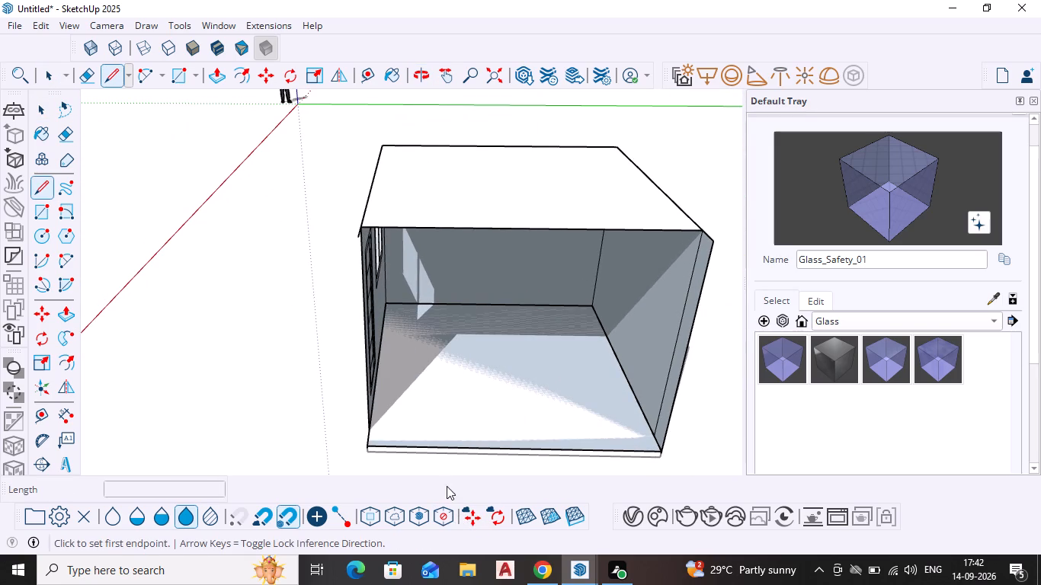
pyautogui.moveTo(655, 435); pyautogui.dragTo(646, 433)
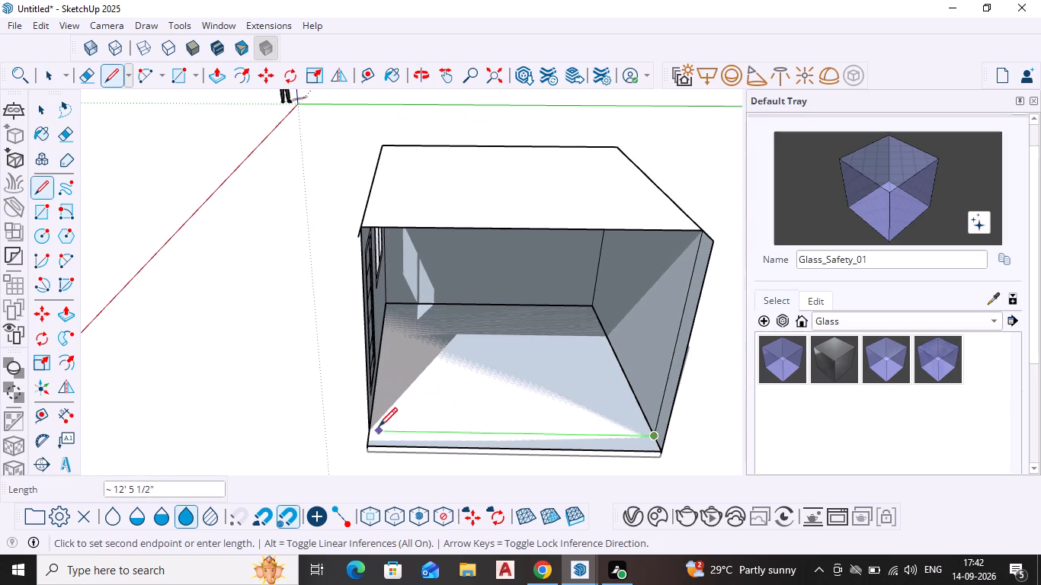
pyautogui.scroll(9, 376, 428)
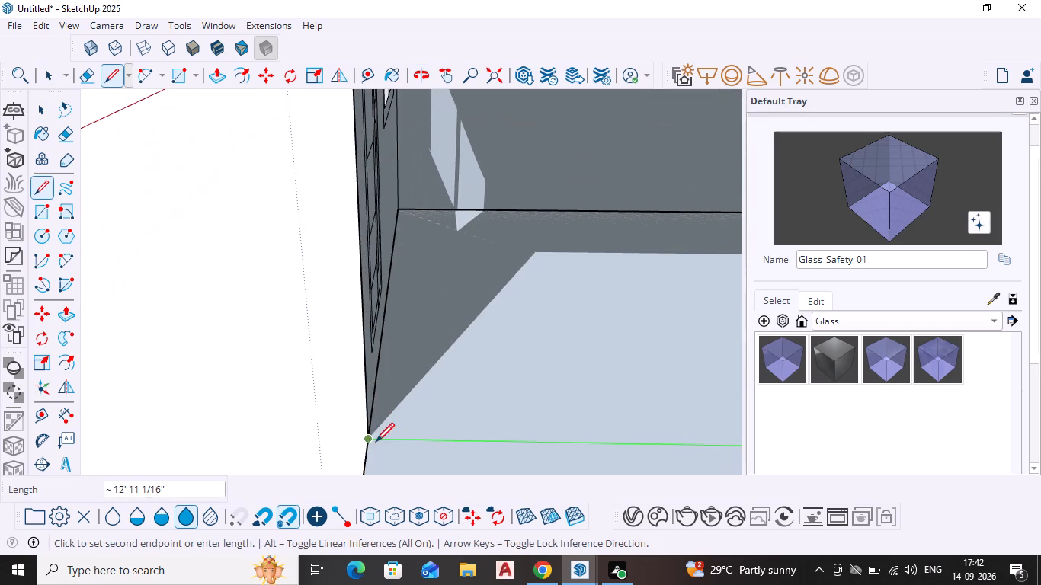
pyautogui.click(365, 443)
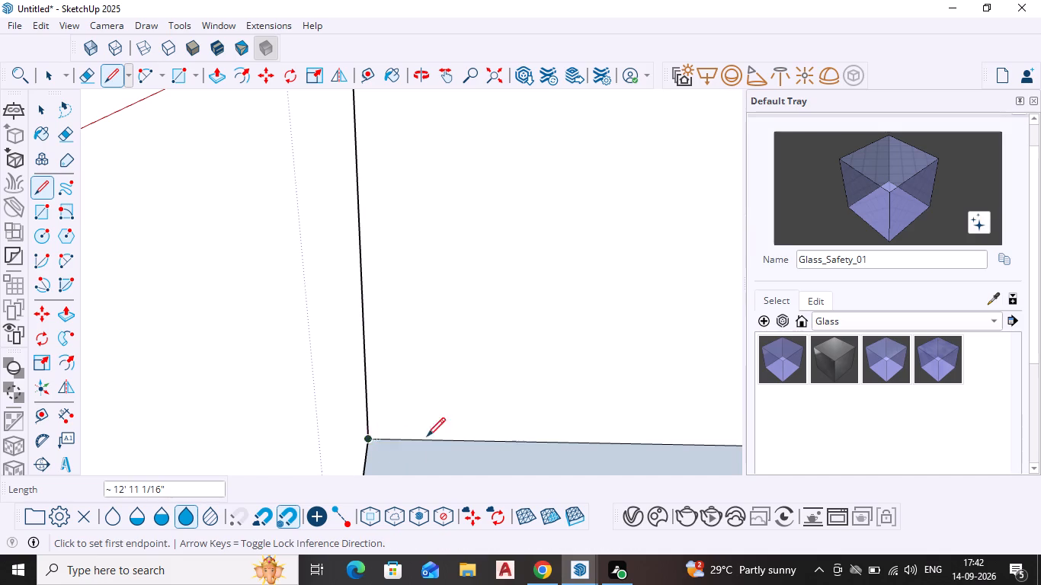
pyautogui.scroll(-12, 478, 431)
pyautogui.press('Escape')
pyautogui.scroll(-3, 444, 429)
pyautogui.moveTo(467, 446); pyautogui.dragTo(498, 457, button='middle')
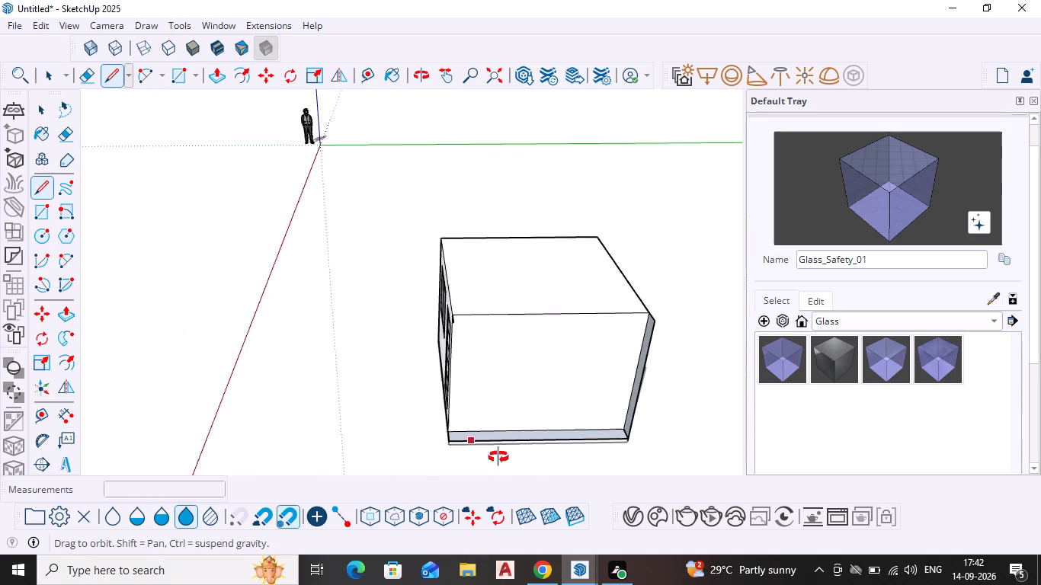
pyautogui.moveTo(498, 457); pyautogui.dragTo(546, 466, button='middle')
pyautogui.press('space')
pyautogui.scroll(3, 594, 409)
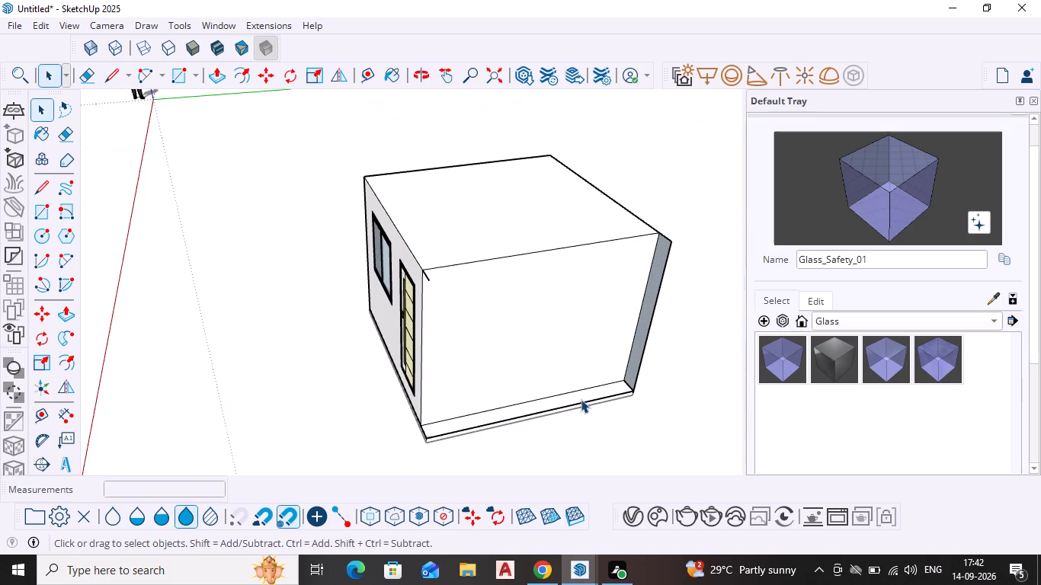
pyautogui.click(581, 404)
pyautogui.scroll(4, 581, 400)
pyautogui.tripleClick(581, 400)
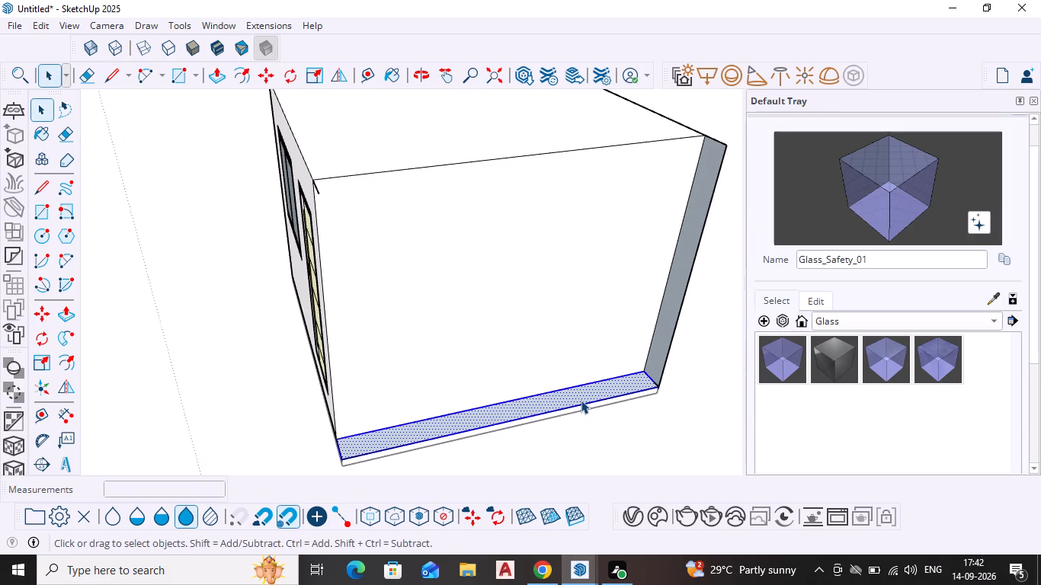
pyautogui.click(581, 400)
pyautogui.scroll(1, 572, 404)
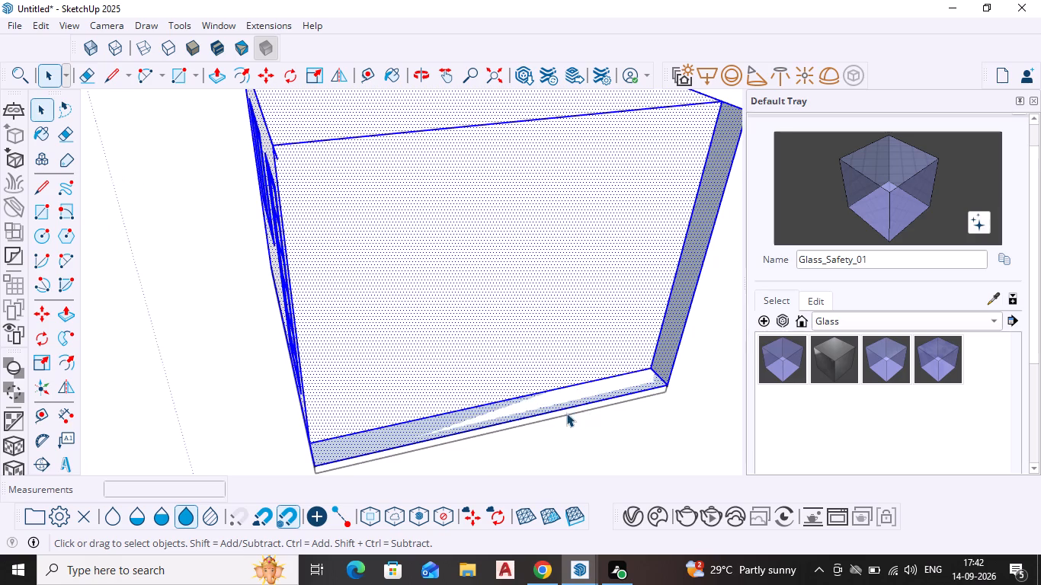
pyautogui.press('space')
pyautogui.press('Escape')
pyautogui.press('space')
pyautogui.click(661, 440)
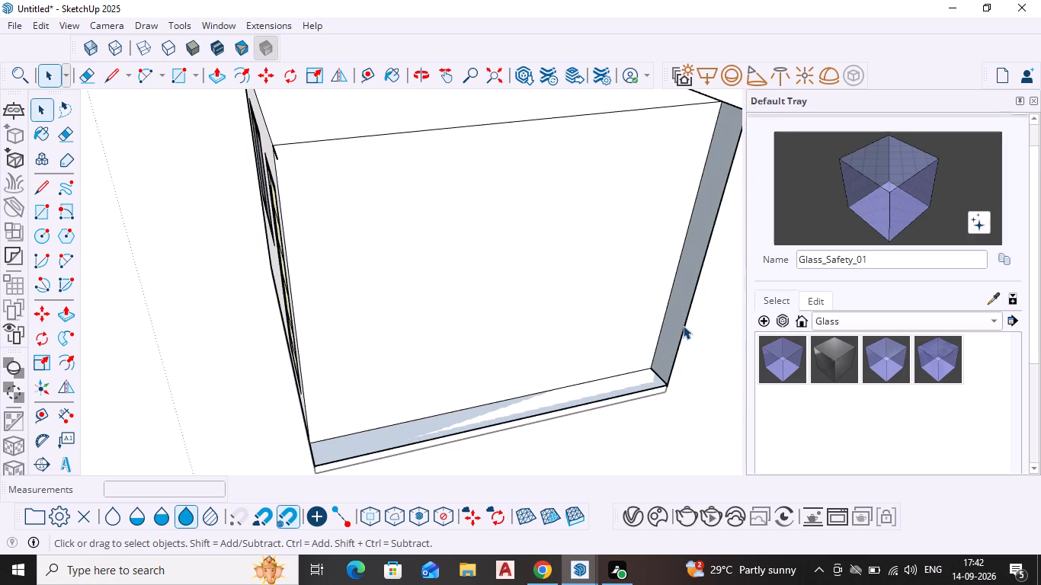
# Delete the outer vertical edge at the rear corner, removing the narrow rear wall strip.
pyautogui.click(683, 325)
pyautogui.press('Delete')
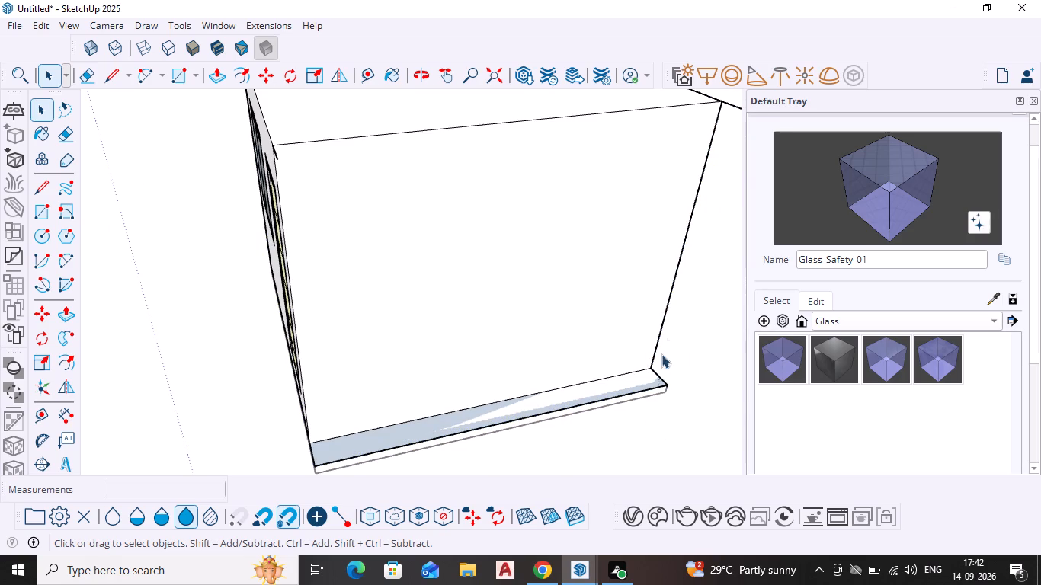
# Delete the two leftover edge stubs projecting from the roof's front and rear corners on the new side wall.
pyautogui.moveTo(483, 407); pyautogui.dragTo(664, 363, button='middle')
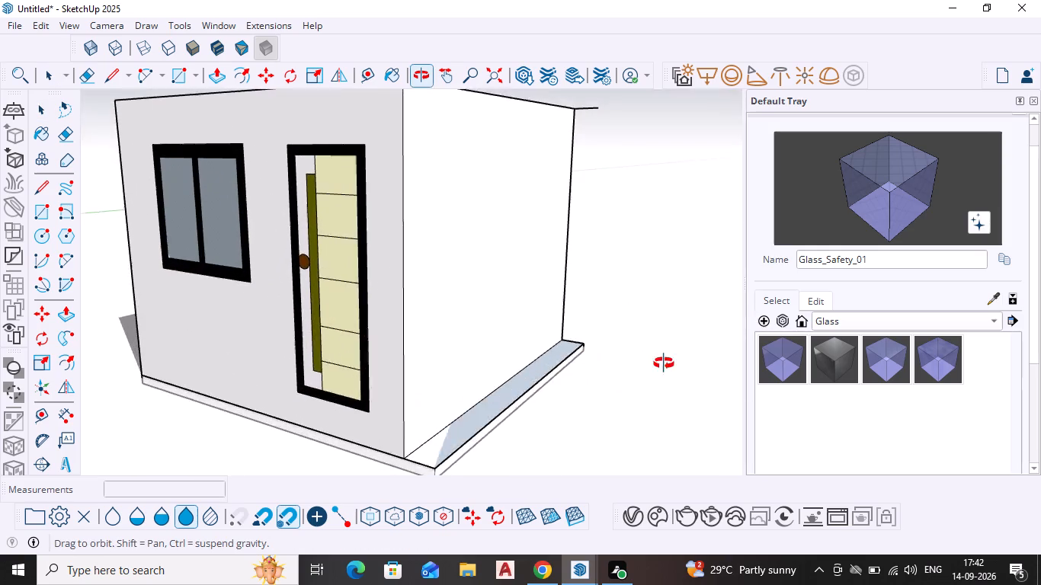
pyautogui.moveTo(664, 363); pyautogui.dragTo(667, 417, button='middle')
pyautogui.click(435, 181)
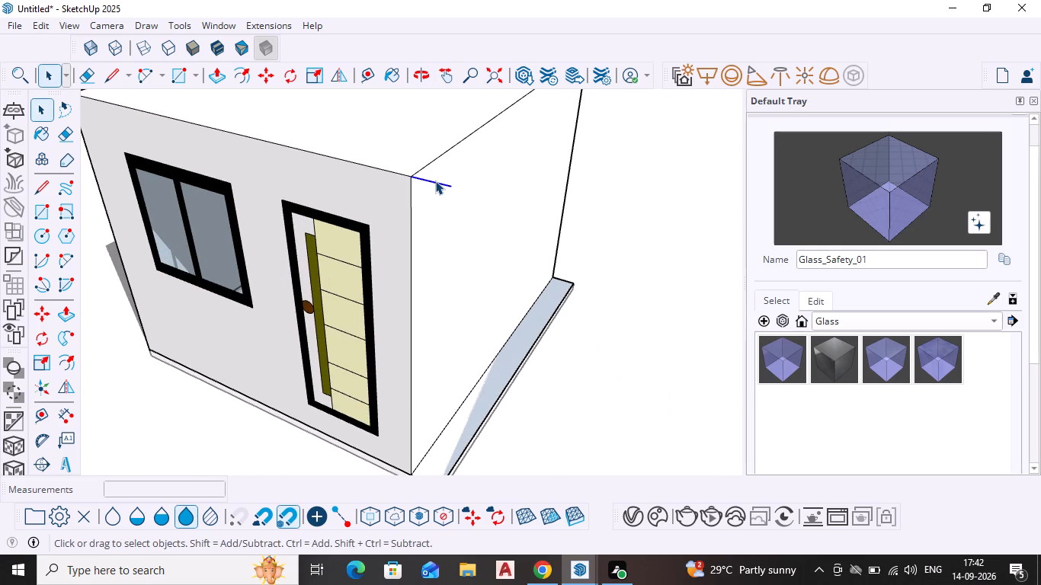
pyautogui.press('Delete')
pyautogui.scroll(-3, 582, 233)
pyautogui.moveTo(584, 233); pyautogui.dragTo(407, 309, button='middle')
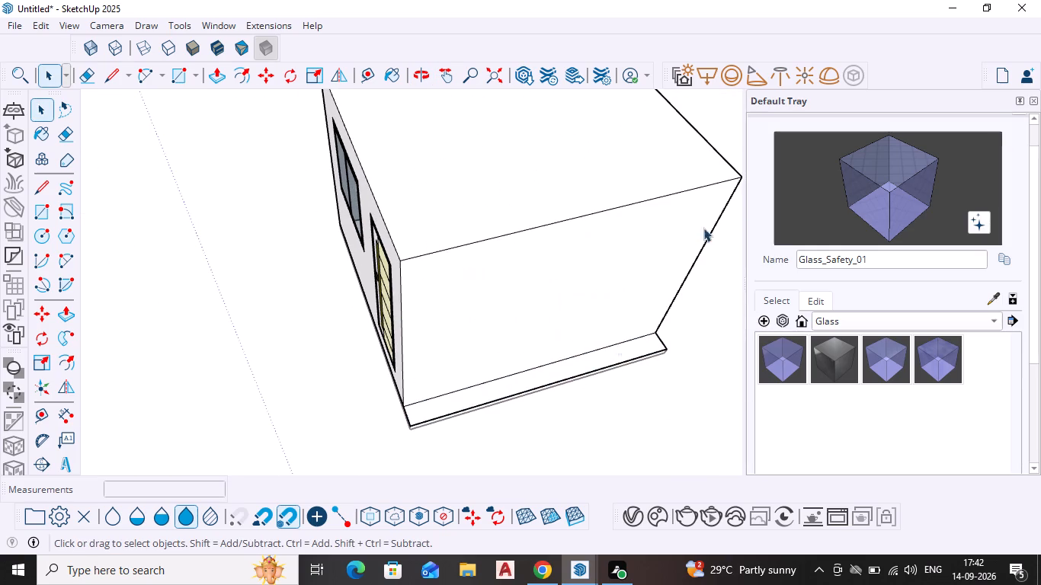
pyautogui.keyDown('shift'); pyautogui.moveTo(636, 315); pyautogui.dragTo(630, 308, button='middle'); pyautogui.keyUp('shift')
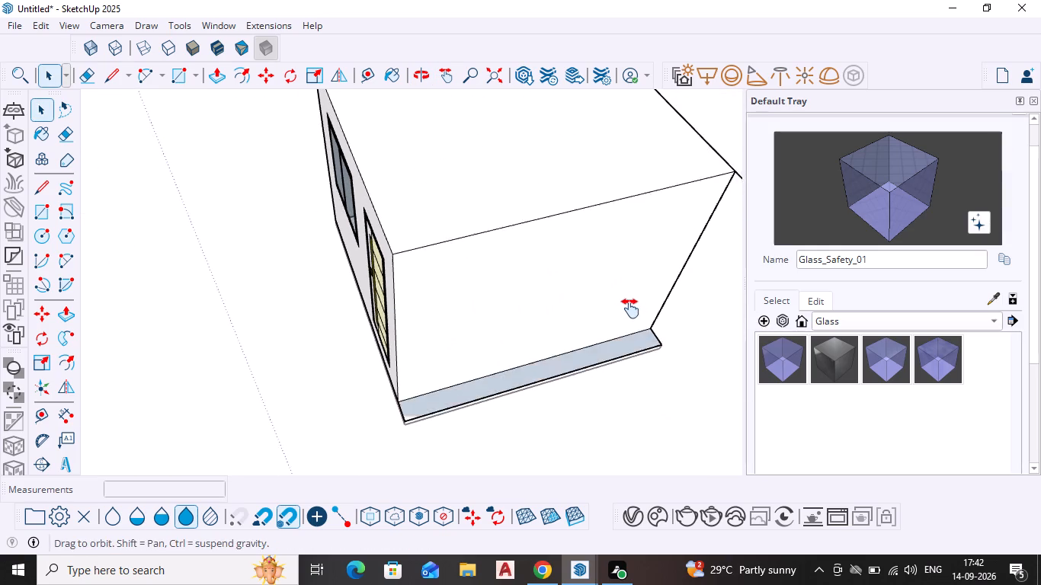
pyautogui.keyDown('shift'); pyautogui.moveTo(630, 308); pyautogui.dragTo(456, 295, button='middle'); pyautogui.keyUp('shift')
pyautogui.click(524, 163)
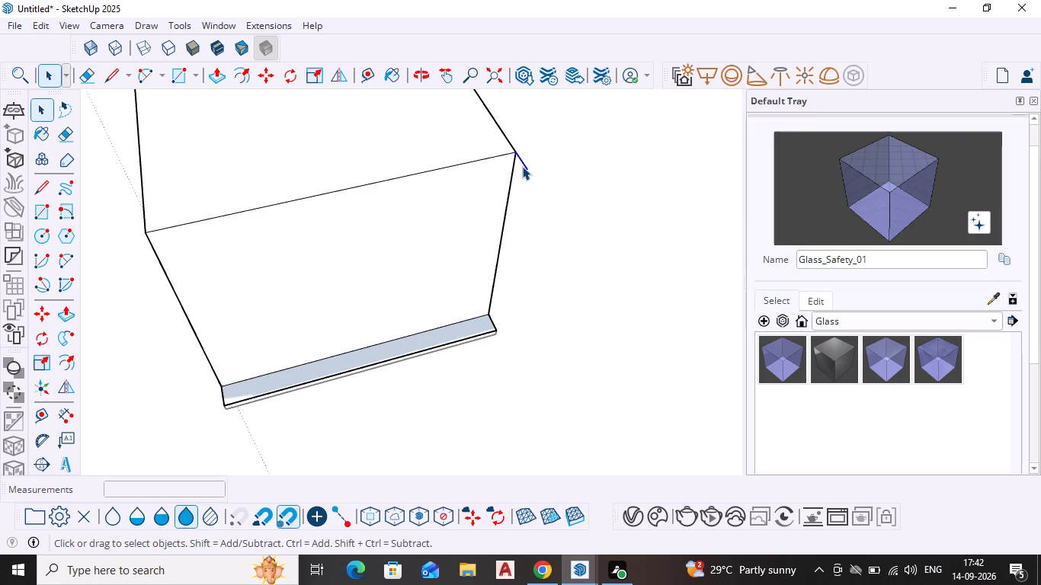
pyautogui.press('Delete')
pyautogui.scroll(-1, 453, 366)
pyautogui.moveTo(453, 366); pyautogui.dragTo(777, 269, button='middle')
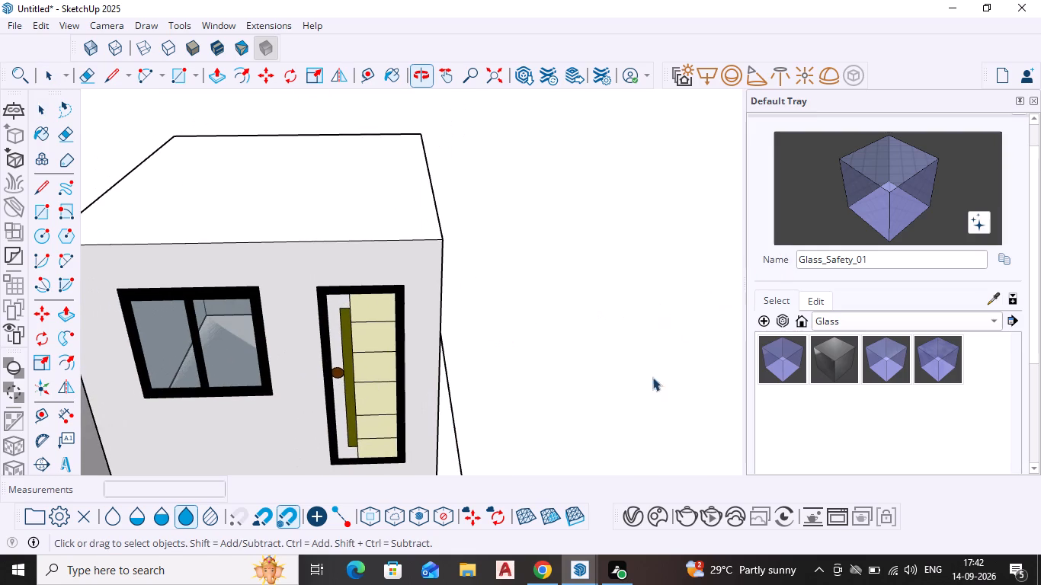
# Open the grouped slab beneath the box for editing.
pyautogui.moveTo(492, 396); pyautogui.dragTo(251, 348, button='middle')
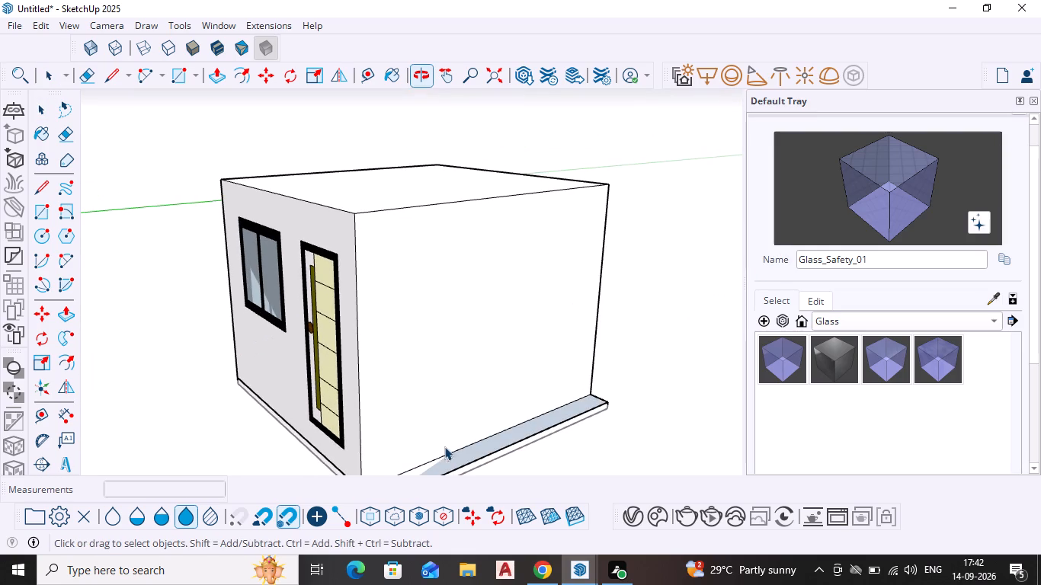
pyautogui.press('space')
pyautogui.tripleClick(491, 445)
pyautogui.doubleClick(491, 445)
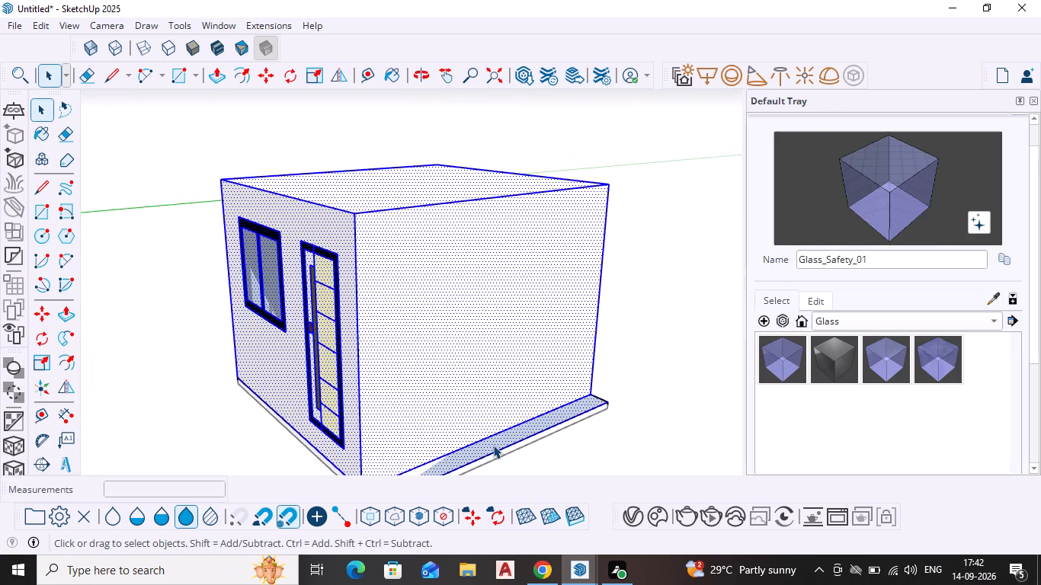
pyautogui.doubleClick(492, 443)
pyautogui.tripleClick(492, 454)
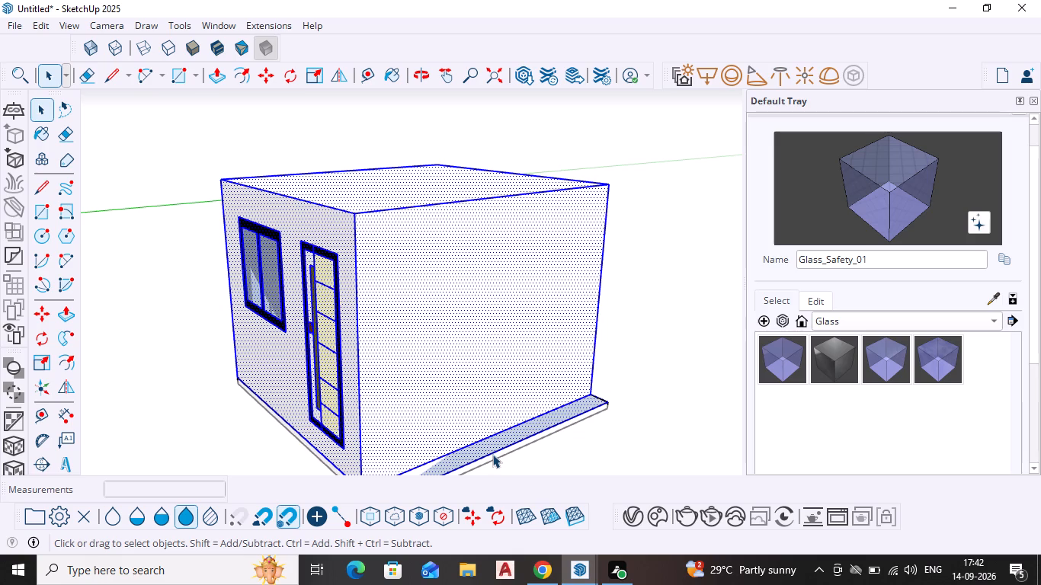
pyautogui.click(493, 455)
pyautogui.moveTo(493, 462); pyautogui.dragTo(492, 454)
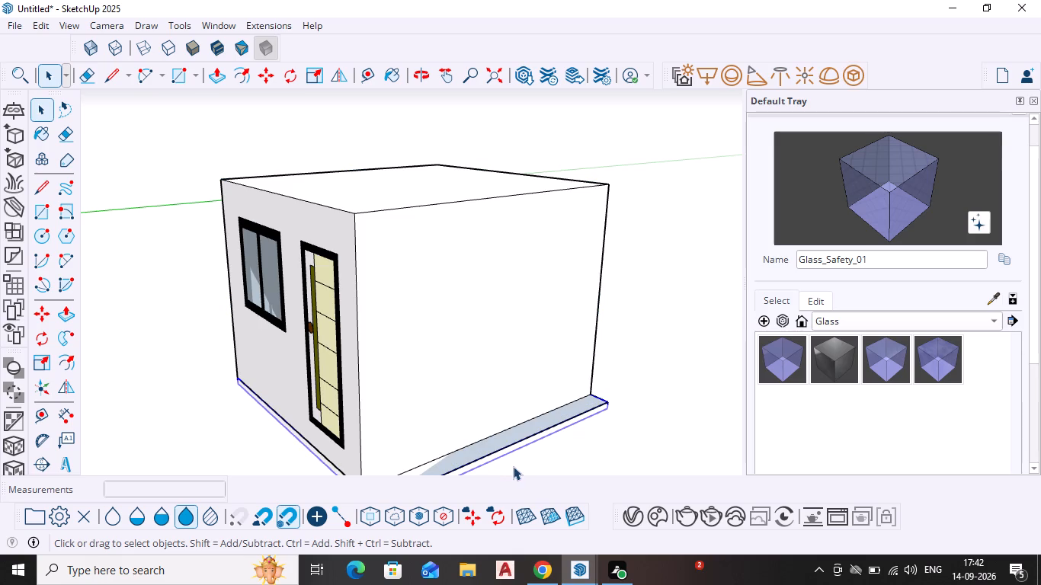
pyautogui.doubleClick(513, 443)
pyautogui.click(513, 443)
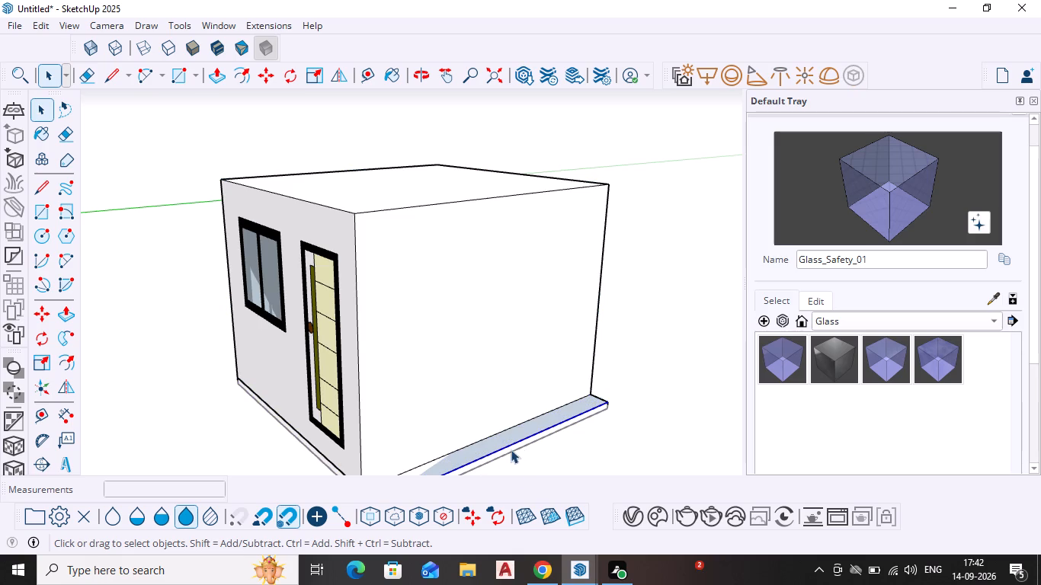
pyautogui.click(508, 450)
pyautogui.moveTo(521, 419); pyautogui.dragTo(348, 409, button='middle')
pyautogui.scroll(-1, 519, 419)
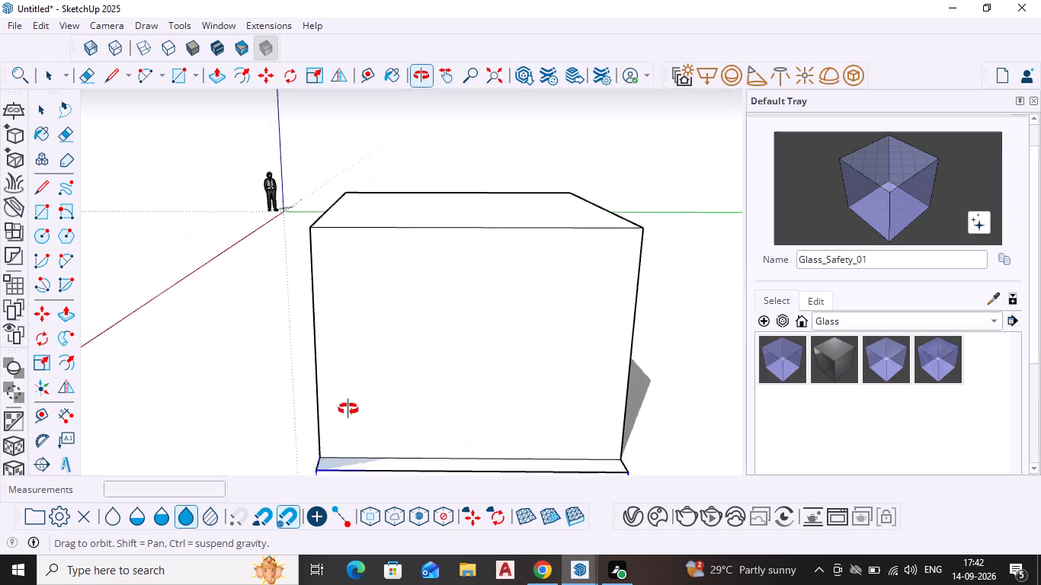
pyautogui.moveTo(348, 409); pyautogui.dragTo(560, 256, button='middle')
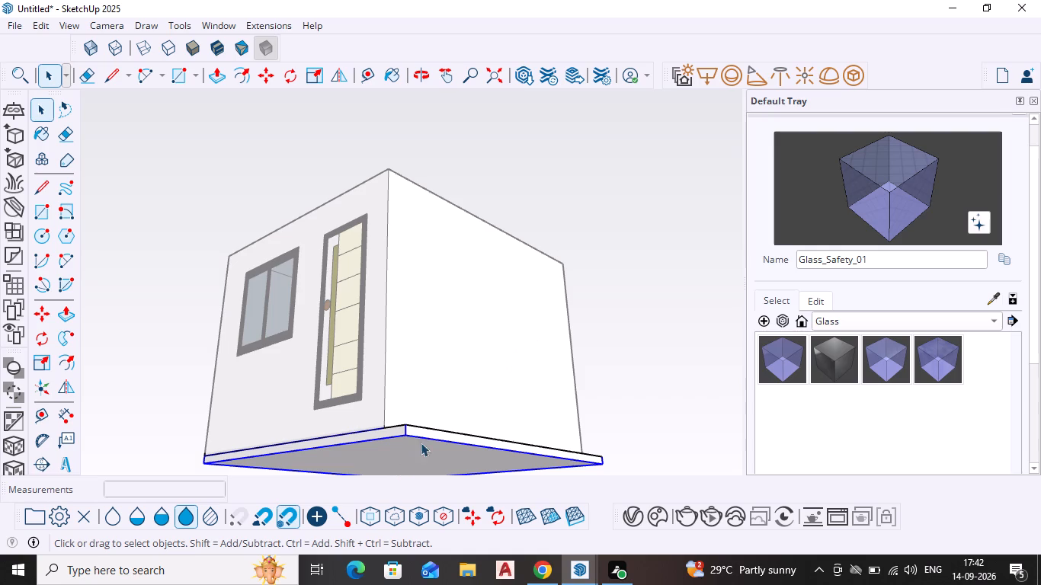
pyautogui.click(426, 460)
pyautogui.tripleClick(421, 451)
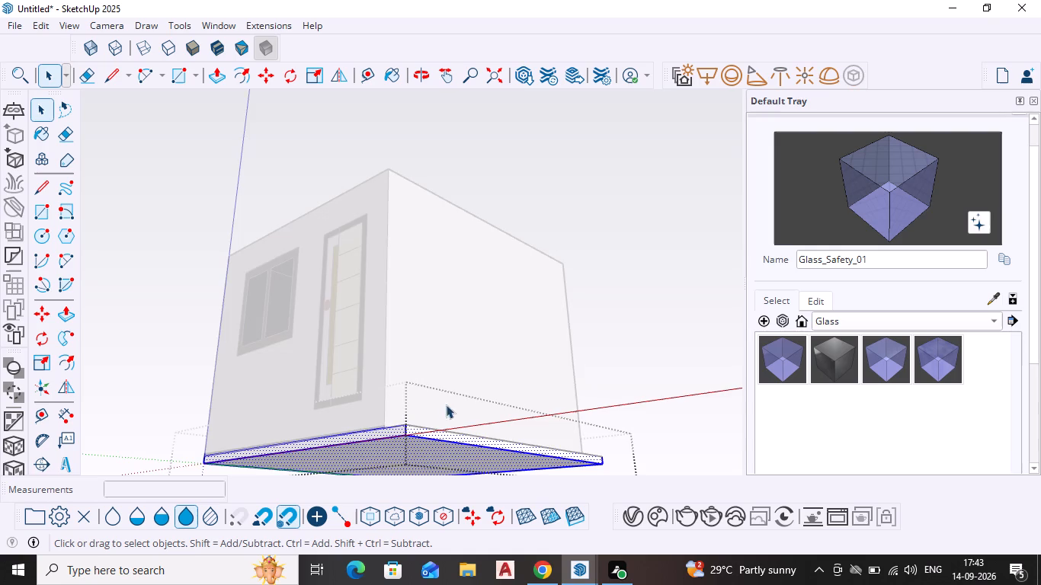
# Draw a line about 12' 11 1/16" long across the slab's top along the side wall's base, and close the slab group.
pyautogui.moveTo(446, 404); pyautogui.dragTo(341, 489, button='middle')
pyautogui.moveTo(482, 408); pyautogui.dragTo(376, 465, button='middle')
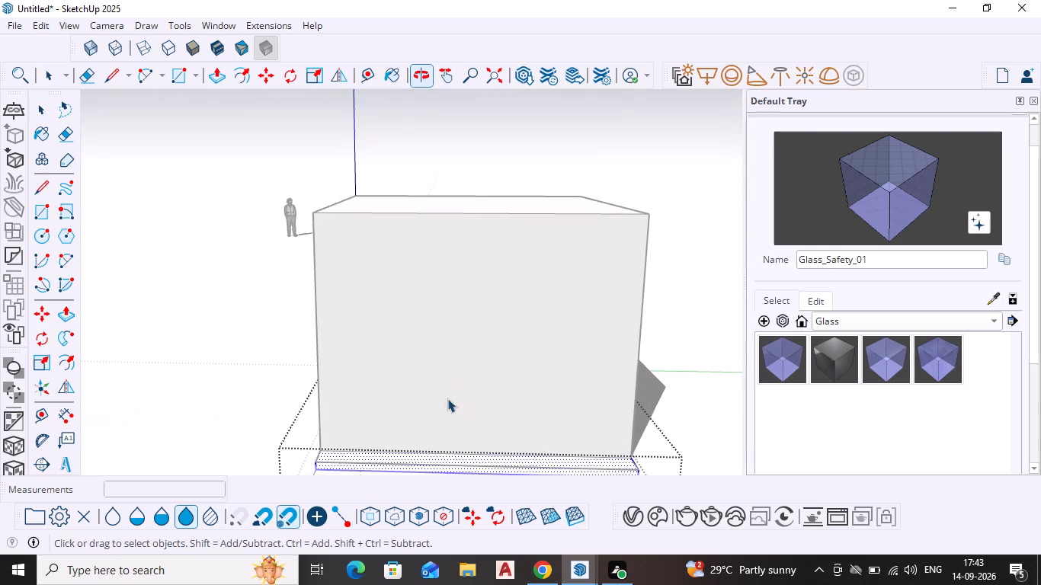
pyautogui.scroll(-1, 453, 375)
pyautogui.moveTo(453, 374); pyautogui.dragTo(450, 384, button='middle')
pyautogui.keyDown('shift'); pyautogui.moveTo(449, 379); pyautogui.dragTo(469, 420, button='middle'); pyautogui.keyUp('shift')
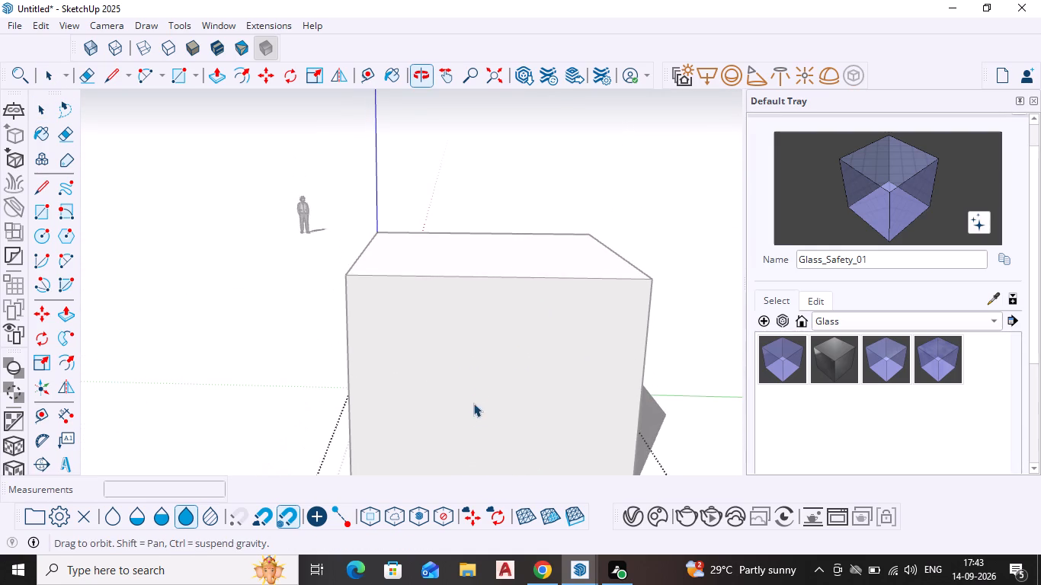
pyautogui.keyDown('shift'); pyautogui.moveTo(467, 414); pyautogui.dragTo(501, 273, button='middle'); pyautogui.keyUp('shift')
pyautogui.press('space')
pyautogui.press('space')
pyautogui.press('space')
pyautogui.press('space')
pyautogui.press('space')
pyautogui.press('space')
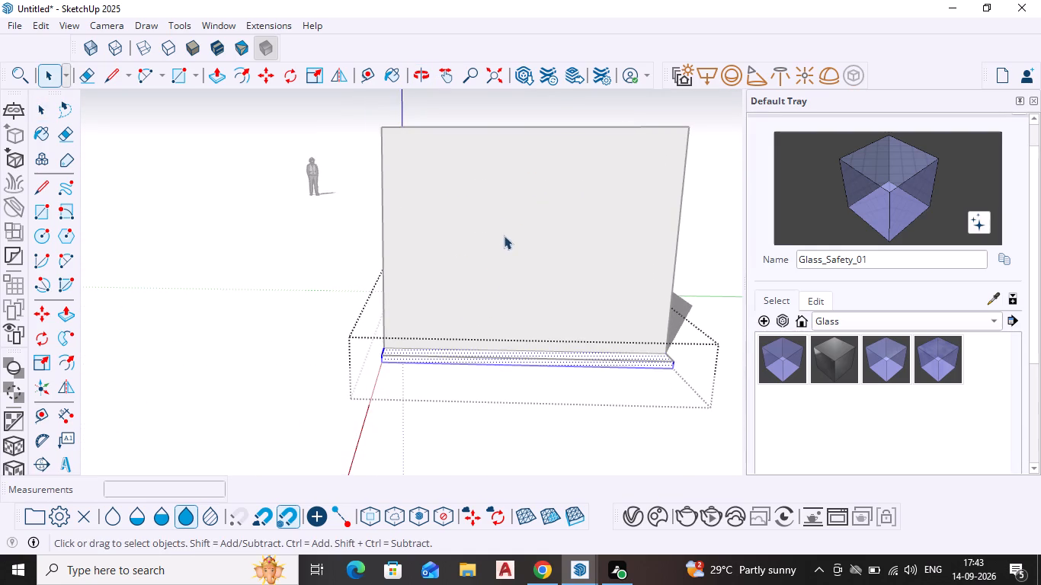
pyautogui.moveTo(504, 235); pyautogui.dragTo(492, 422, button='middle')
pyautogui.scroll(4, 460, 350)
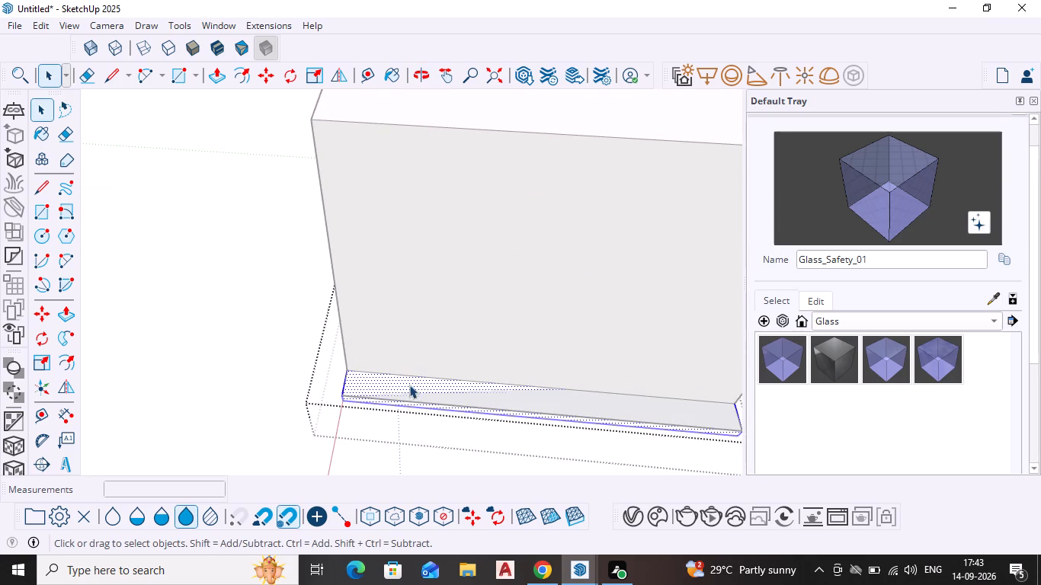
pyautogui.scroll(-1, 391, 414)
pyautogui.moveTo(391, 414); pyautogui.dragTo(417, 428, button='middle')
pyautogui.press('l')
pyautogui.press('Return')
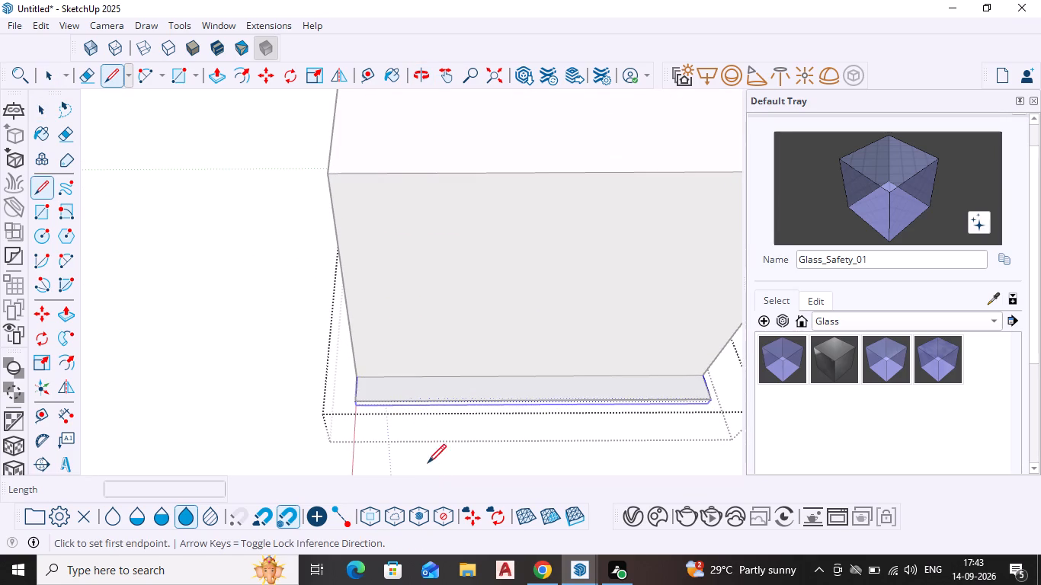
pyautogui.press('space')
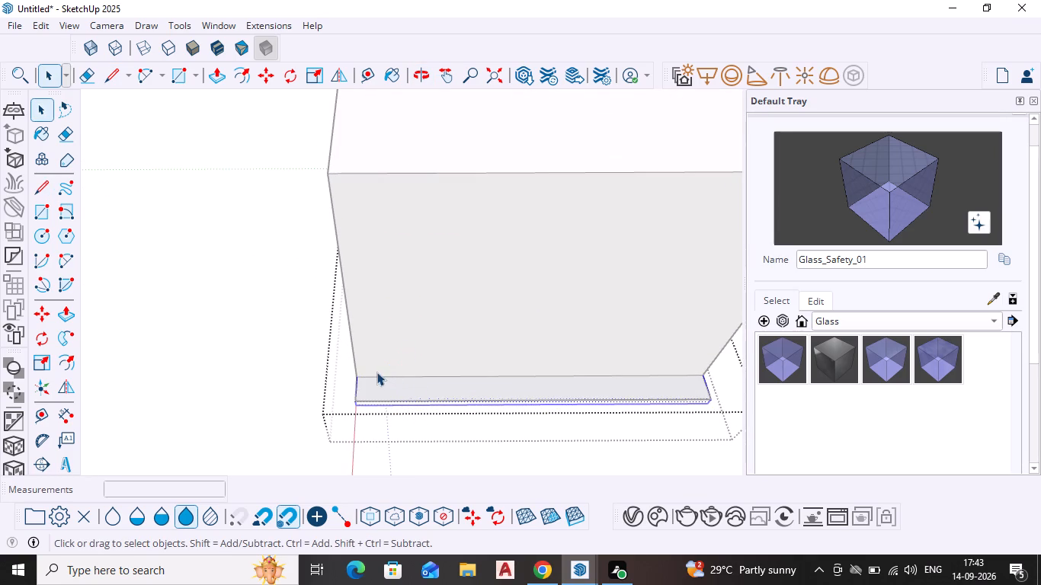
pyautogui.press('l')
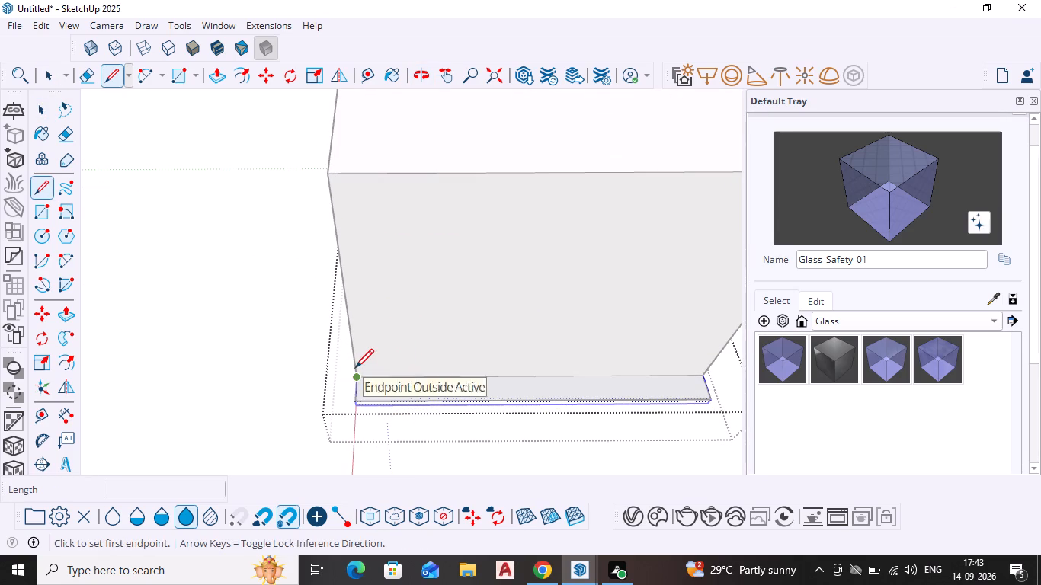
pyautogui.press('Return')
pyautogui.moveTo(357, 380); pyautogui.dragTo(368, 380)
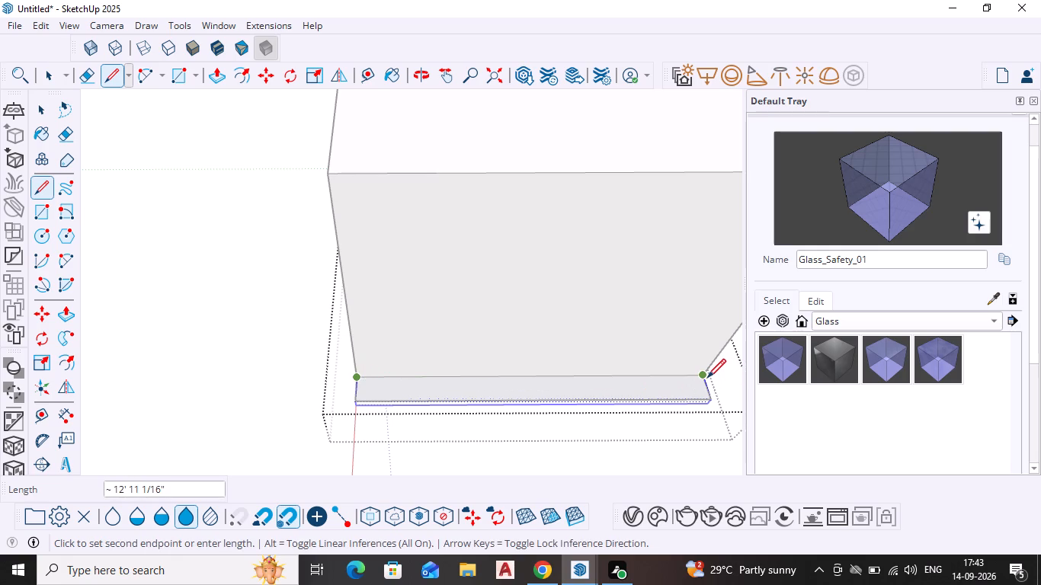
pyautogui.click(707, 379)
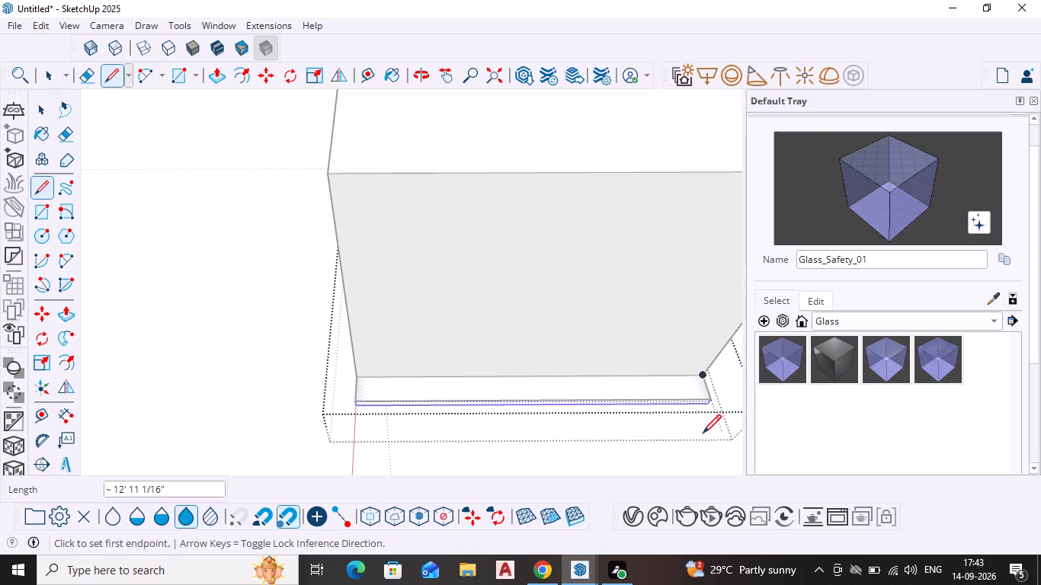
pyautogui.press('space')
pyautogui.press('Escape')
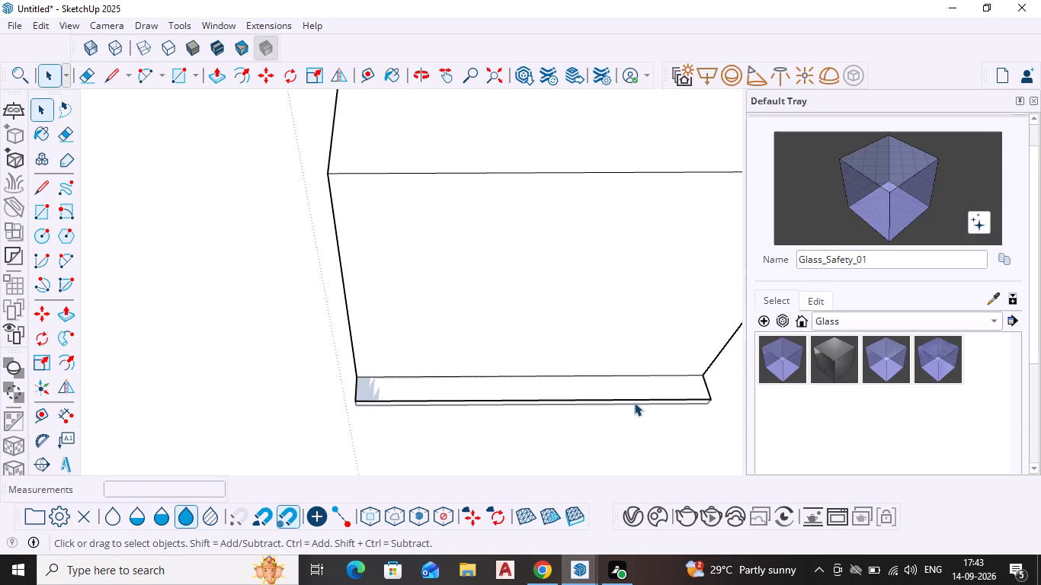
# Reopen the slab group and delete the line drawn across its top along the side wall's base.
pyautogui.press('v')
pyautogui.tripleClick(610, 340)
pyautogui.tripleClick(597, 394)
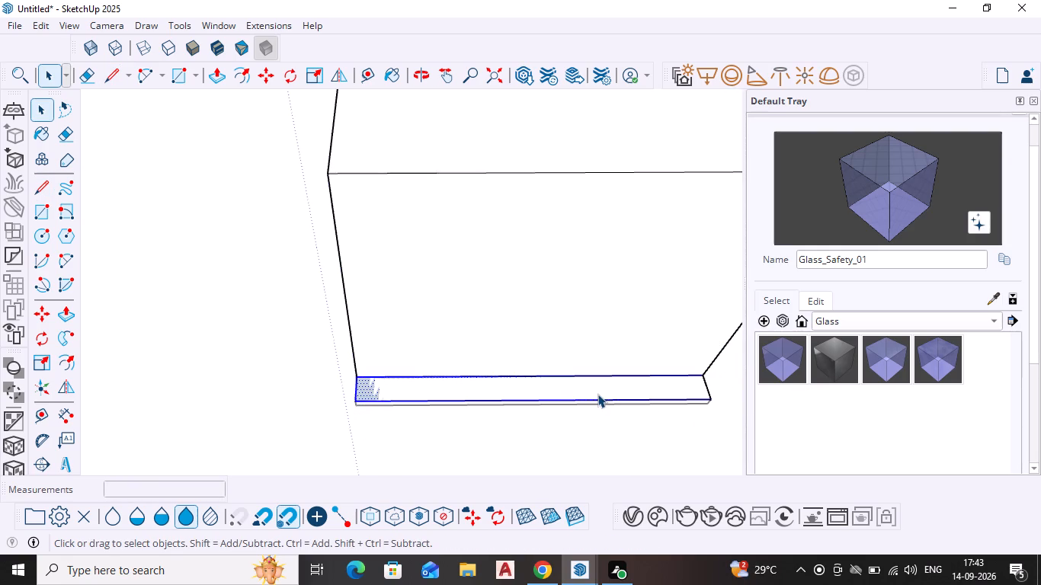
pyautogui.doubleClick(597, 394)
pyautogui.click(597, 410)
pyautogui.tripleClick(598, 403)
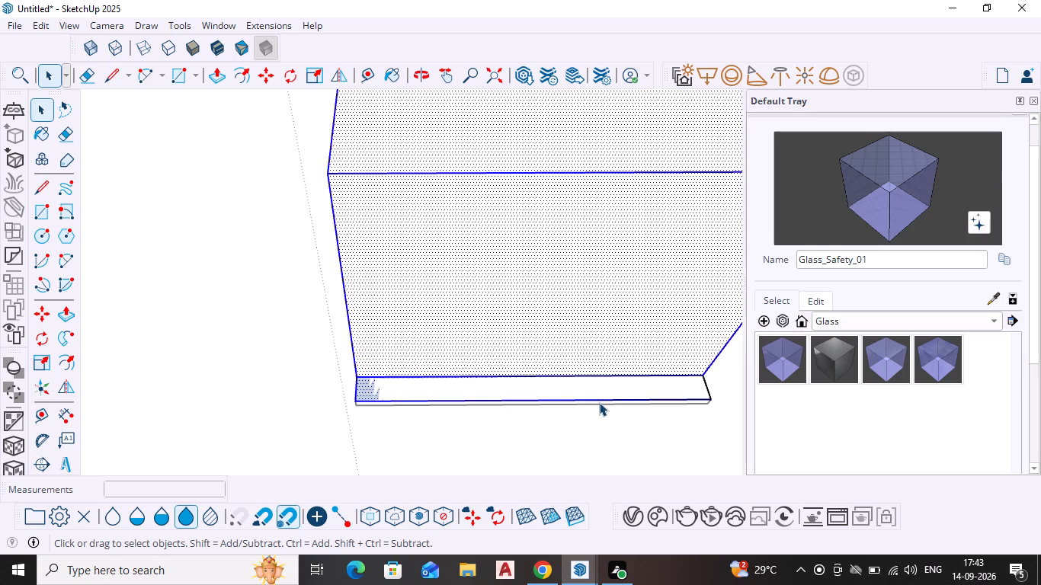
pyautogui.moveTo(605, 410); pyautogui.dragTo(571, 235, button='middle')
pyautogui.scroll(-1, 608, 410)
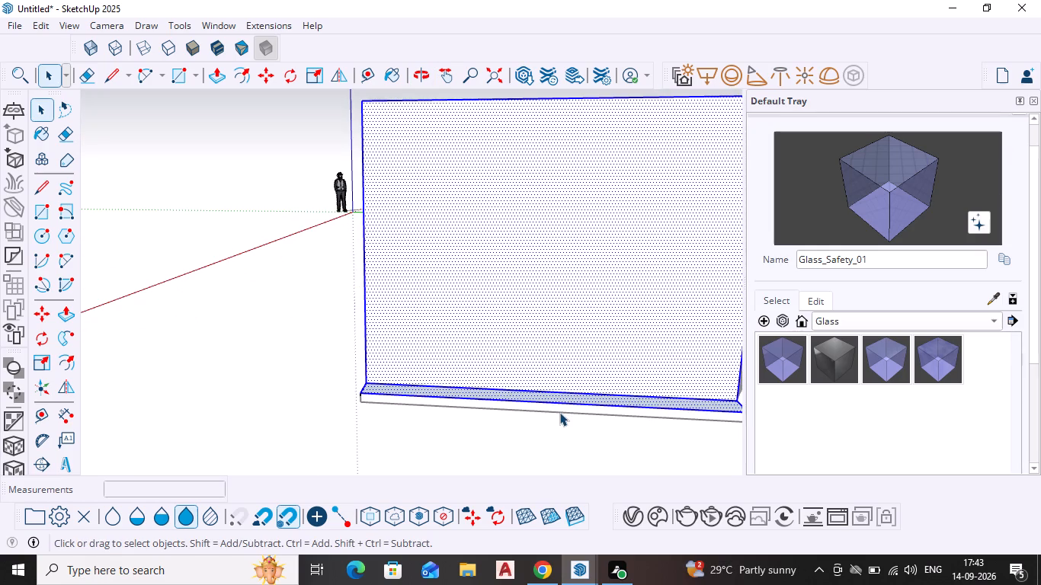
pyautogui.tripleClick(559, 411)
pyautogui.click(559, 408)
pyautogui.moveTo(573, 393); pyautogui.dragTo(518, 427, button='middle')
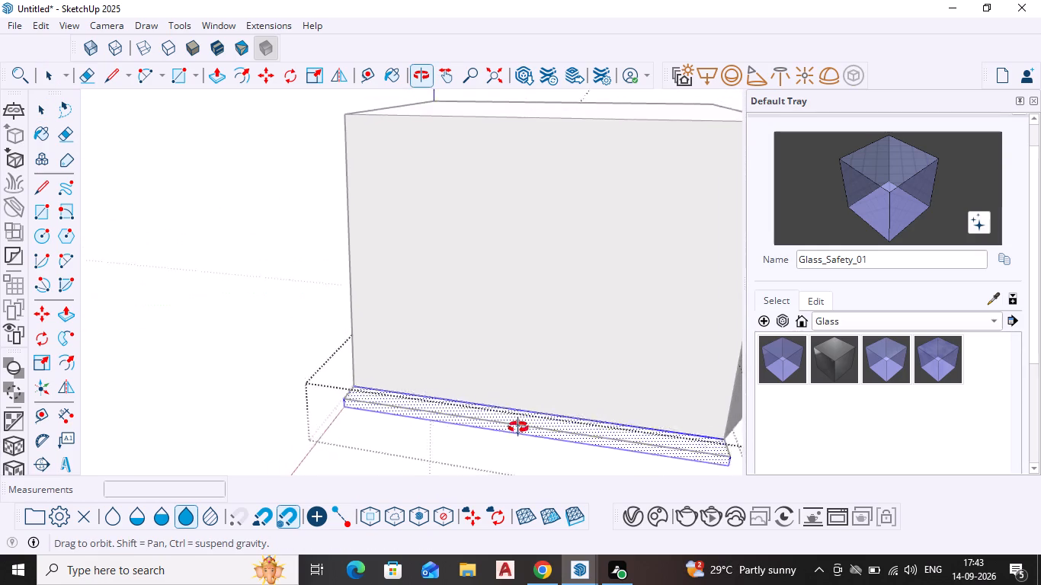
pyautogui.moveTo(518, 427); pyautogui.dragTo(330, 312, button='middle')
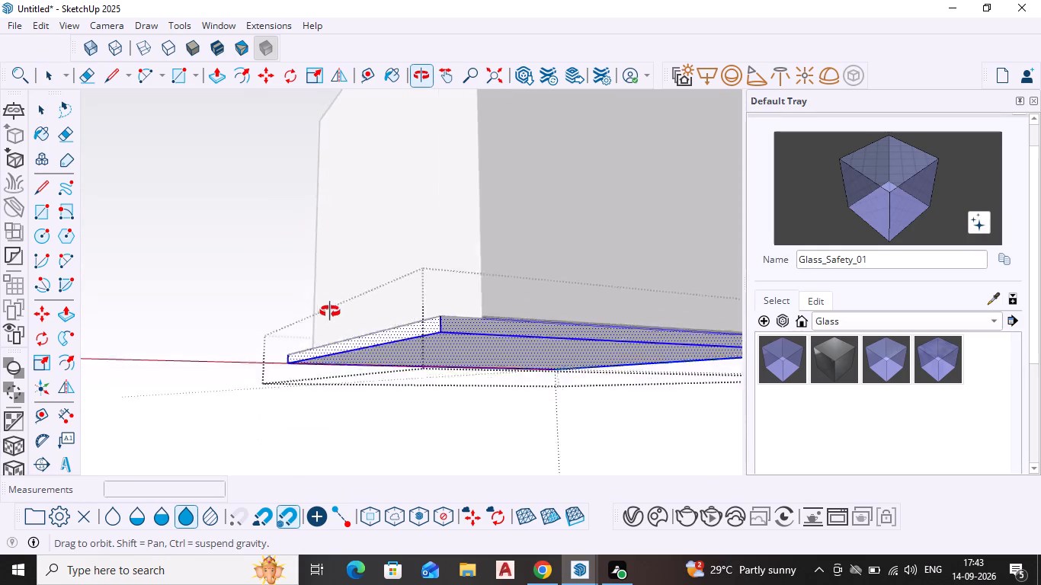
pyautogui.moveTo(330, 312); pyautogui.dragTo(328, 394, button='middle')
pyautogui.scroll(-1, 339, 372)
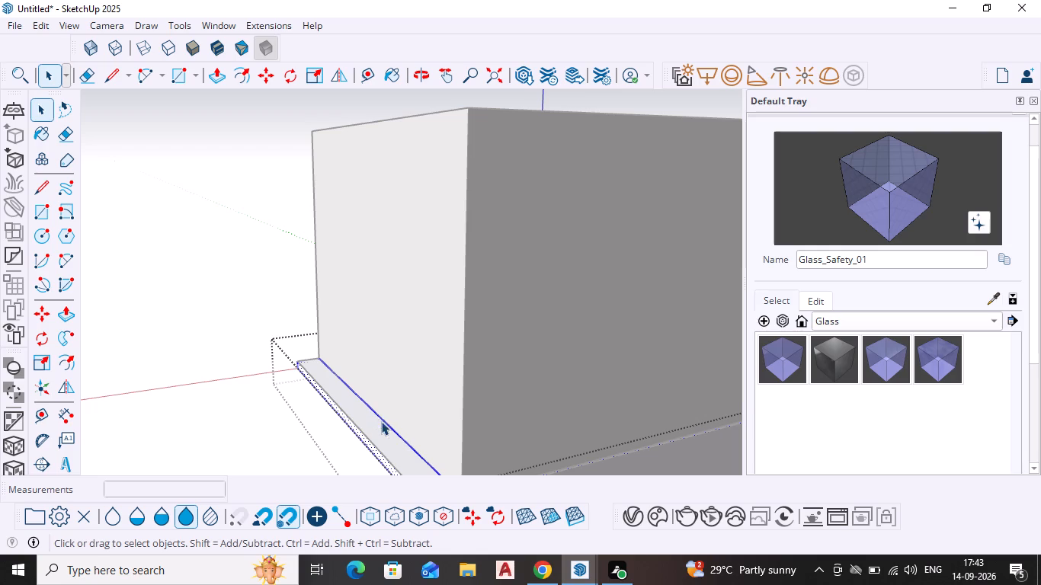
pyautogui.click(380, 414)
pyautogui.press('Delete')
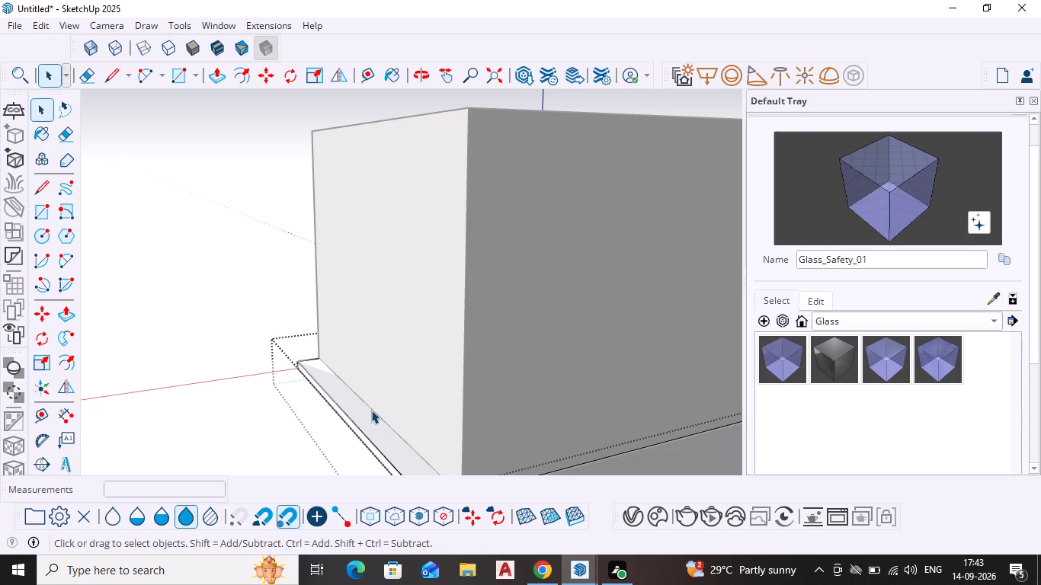
# Examine the slab's top face where it projects beyond the side wall, and close the slab group.
pyautogui.click(351, 411)
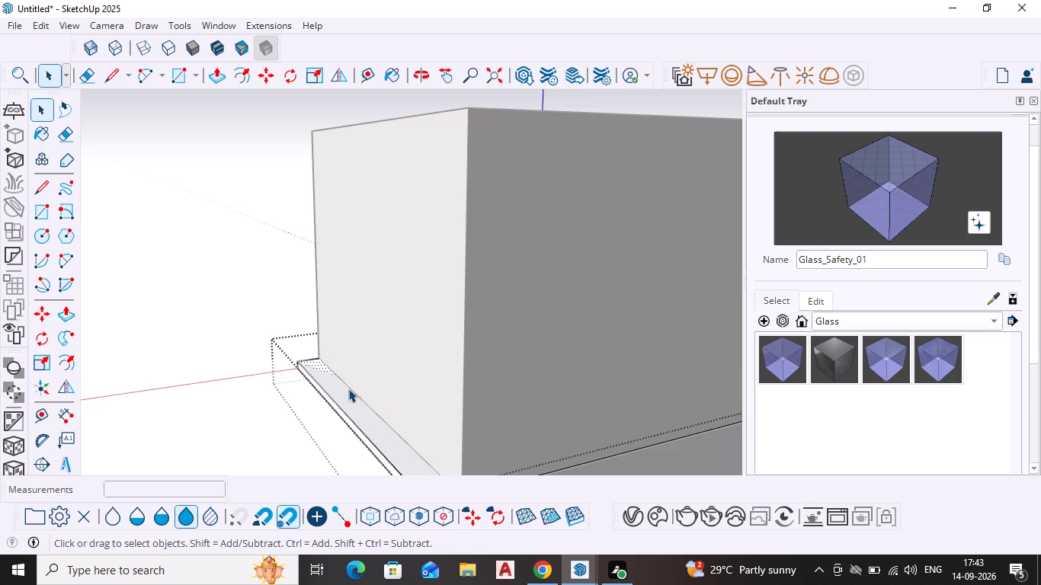
pyautogui.keyDown('shift'); pyautogui.moveTo(351, 383); pyautogui.dragTo(359, 324, button='middle'); pyautogui.keyUp('shift')
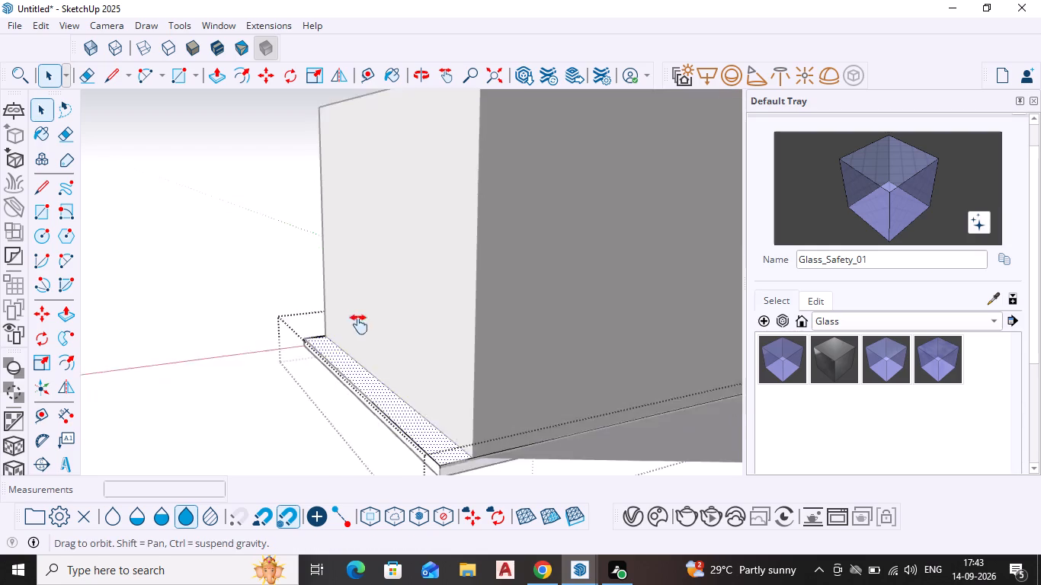
pyautogui.keyDown('shift'); pyautogui.moveTo(359, 324); pyautogui.dragTo(360, 304, button='middle'); pyautogui.keyUp('shift')
pyautogui.scroll(2, 396, 356)
pyautogui.moveTo(396, 356); pyautogui.dragTo(317, 382, button='middle')
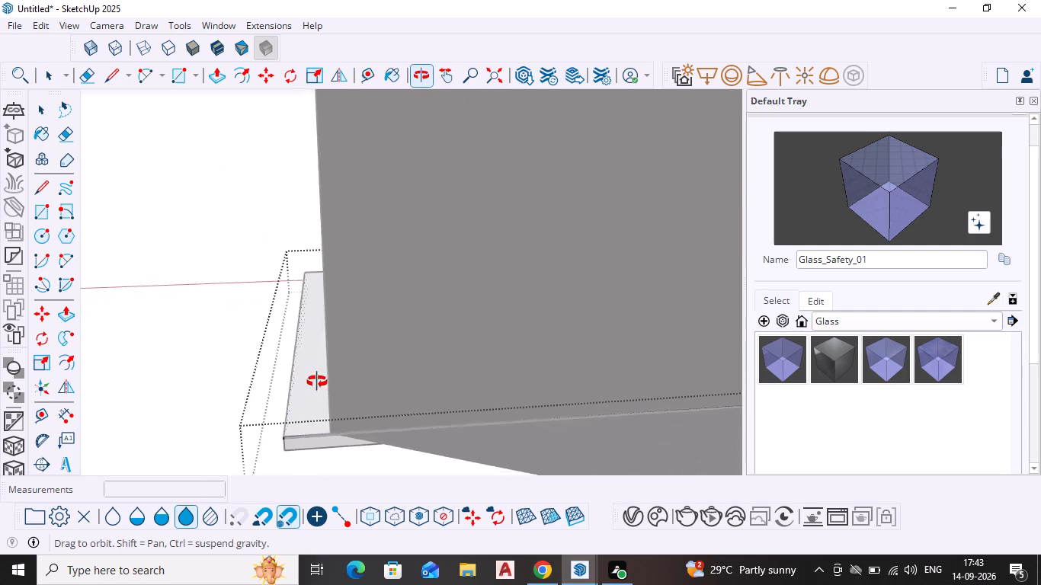
pyautogui.moveTo(317, 382); pyautogui.dragTo(356, 399, button='middle')
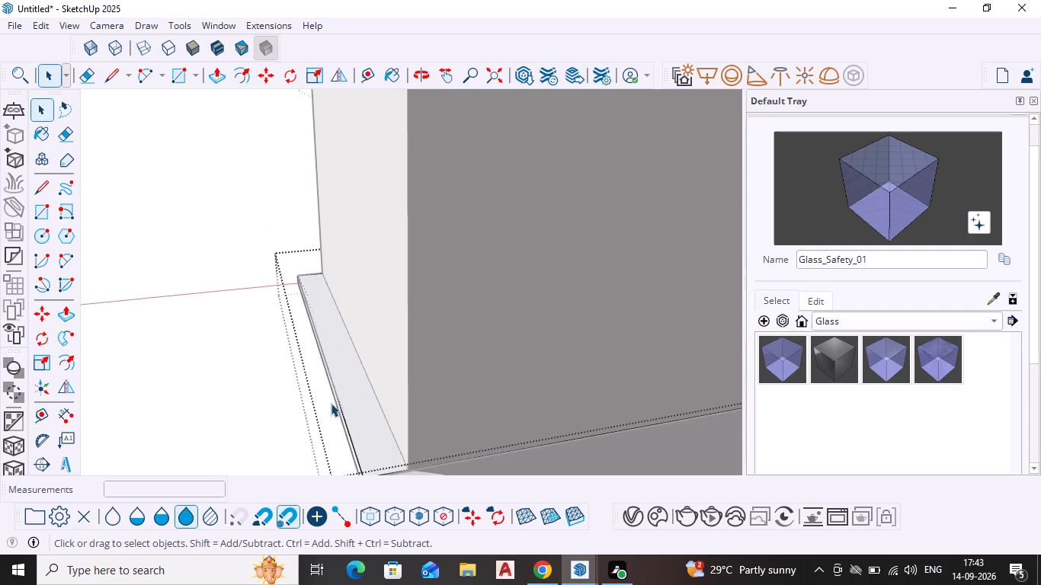
pyautogui.moveTo(335, 398); pyautogui.dragTo(720, 425, button='middle')
pyautogui.press('Escape')
pyautogui.press('space')
# Open the grouped slab beneath the box for editing from its front edge below the door.
pyautogui.moveTo(218, 370); pyautogui.dragTo(616, 459, button='middle')
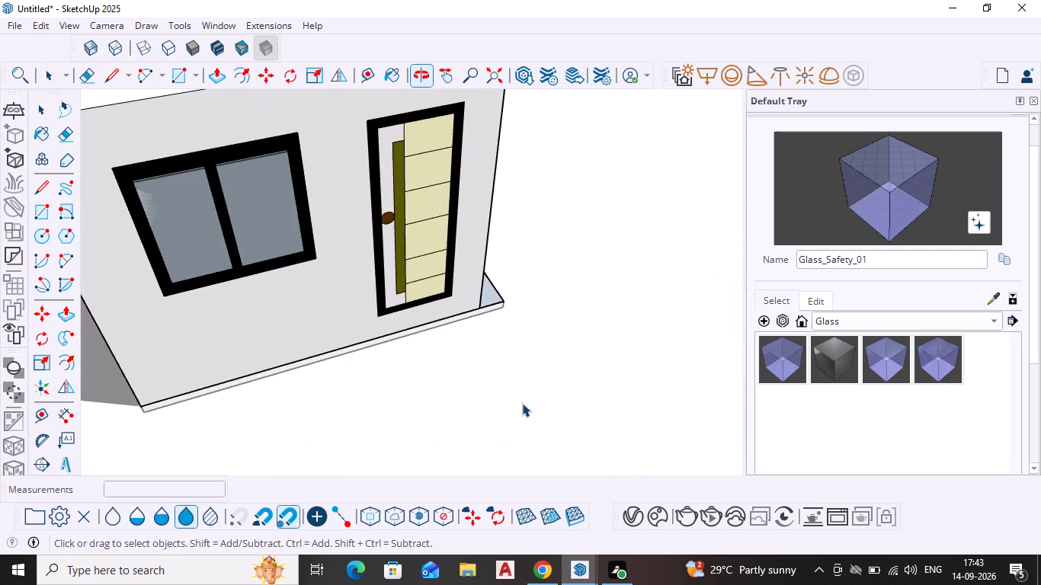
pyautogui.moveTo(511, 404); pyautogui.dragTo(446, 289, button='middle')
pyautogui.scroll(-4, 443, 295)
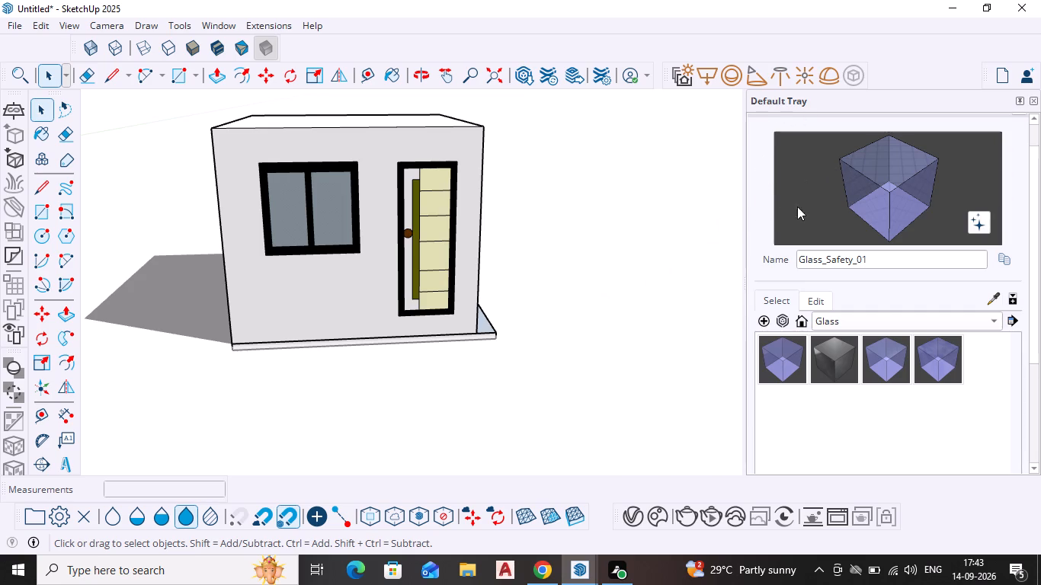
pyautogui.scroll(1, 484, 327)
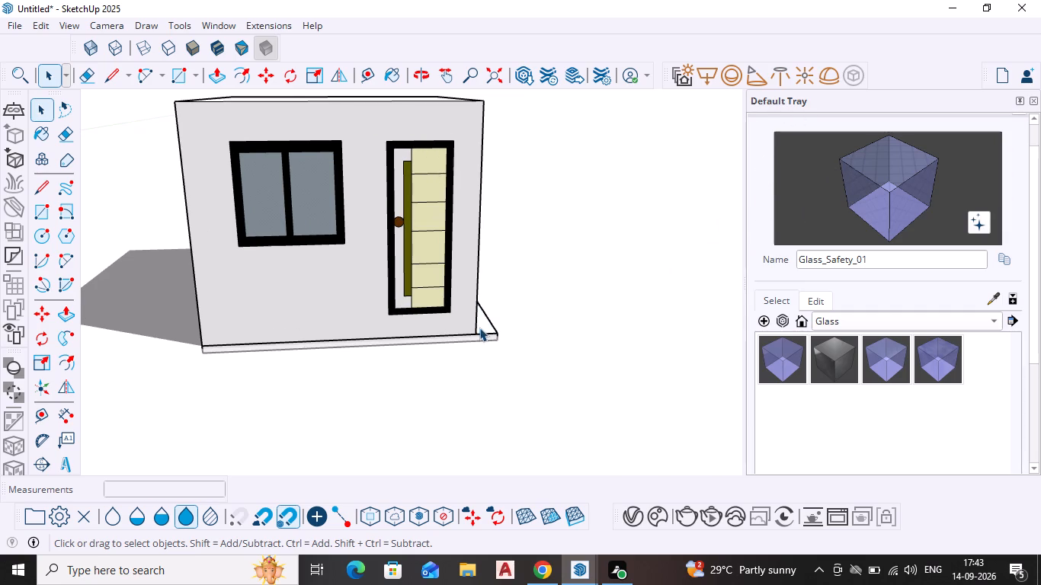
pyautogui.scroll(3, 506, 297)
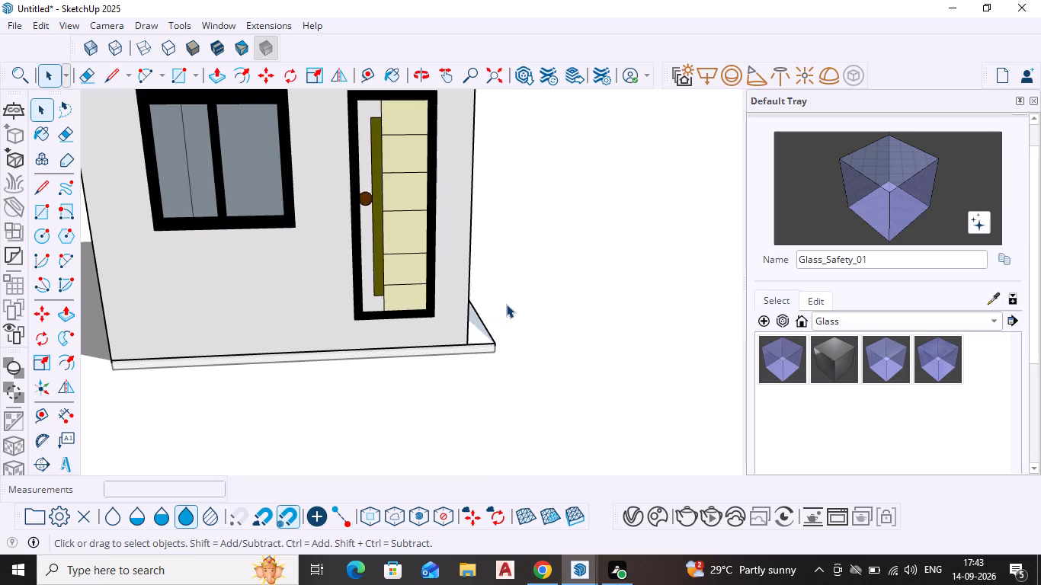
pyautogui.moveTo(506, 304); pyautogui.dragTo(446, 369, button='middle')
pyautogui.doubleClick(484, 337)
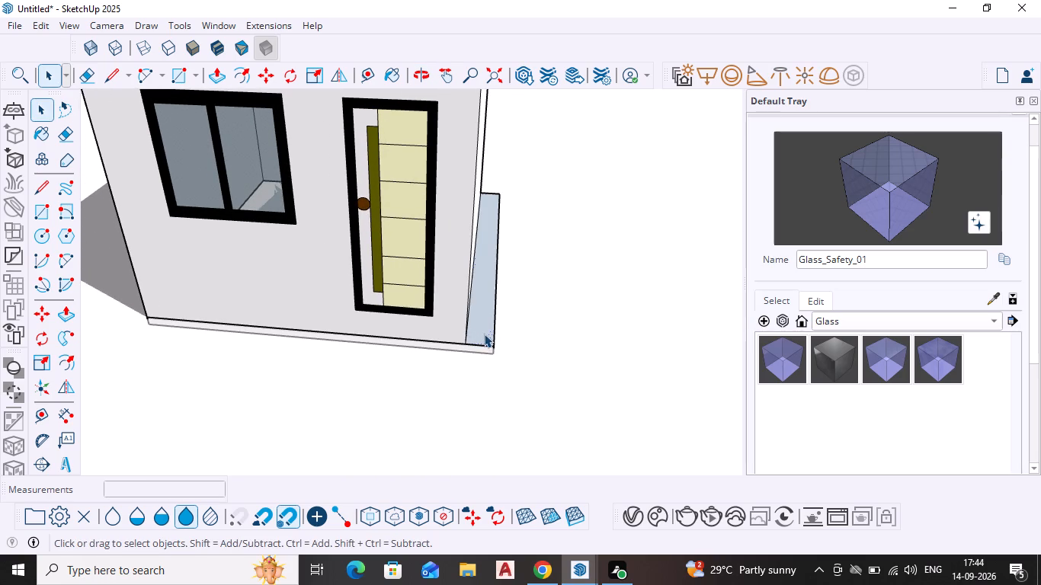
pyautogui.tripleClick(484, 333)
pyautogui.doubleClick(483, 321)
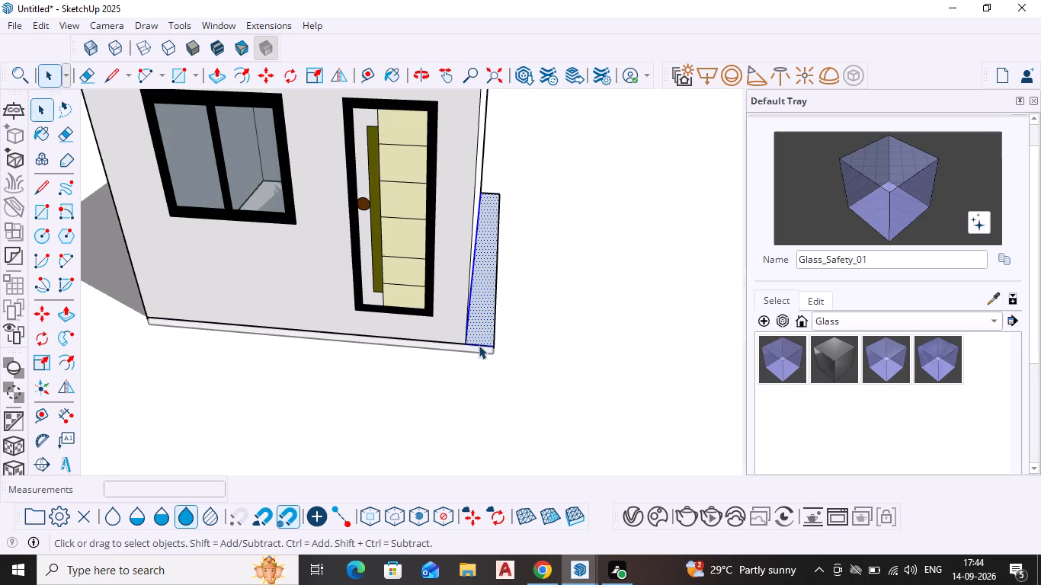
pyautogui.click(479, 345)
pyautogui.tripleClick(479, 347)
pyautogui.click(481, 346)
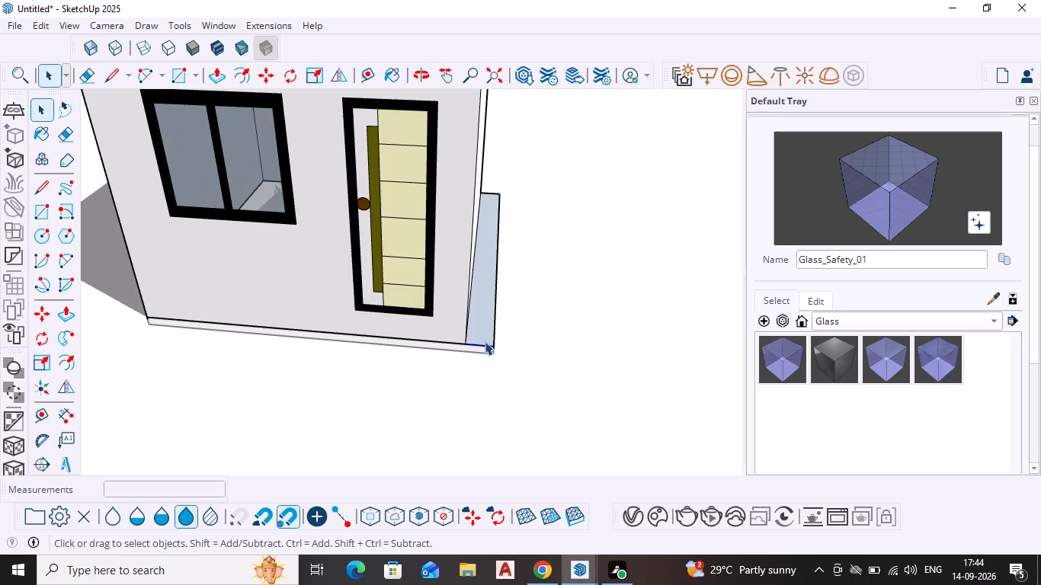
pyautogui.scroll(7, 493, 331)
pyautogui.click(475, 374)
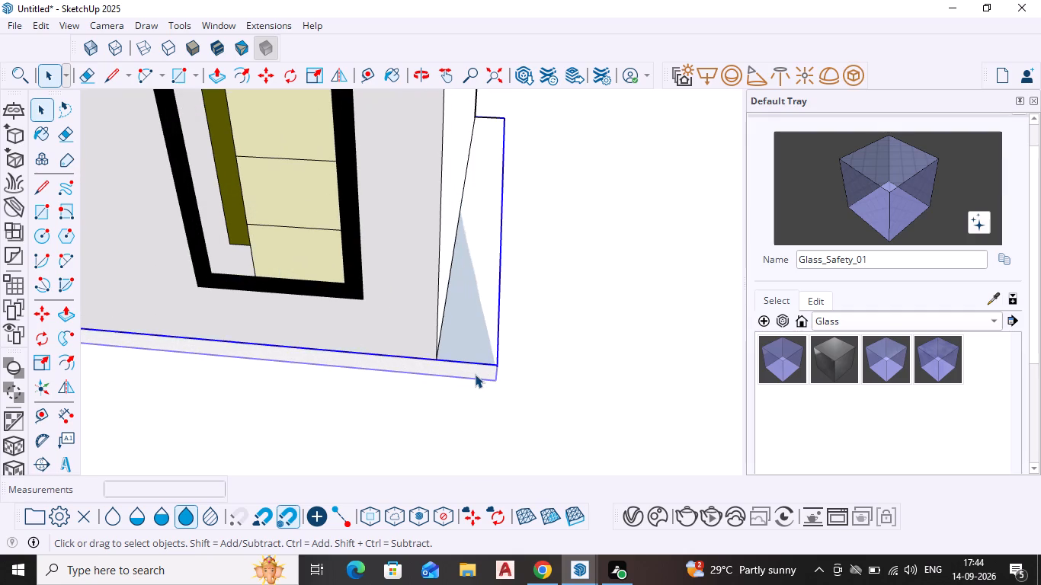
pyautogui.click(475, 374)
pyautogui.click(475, 372)
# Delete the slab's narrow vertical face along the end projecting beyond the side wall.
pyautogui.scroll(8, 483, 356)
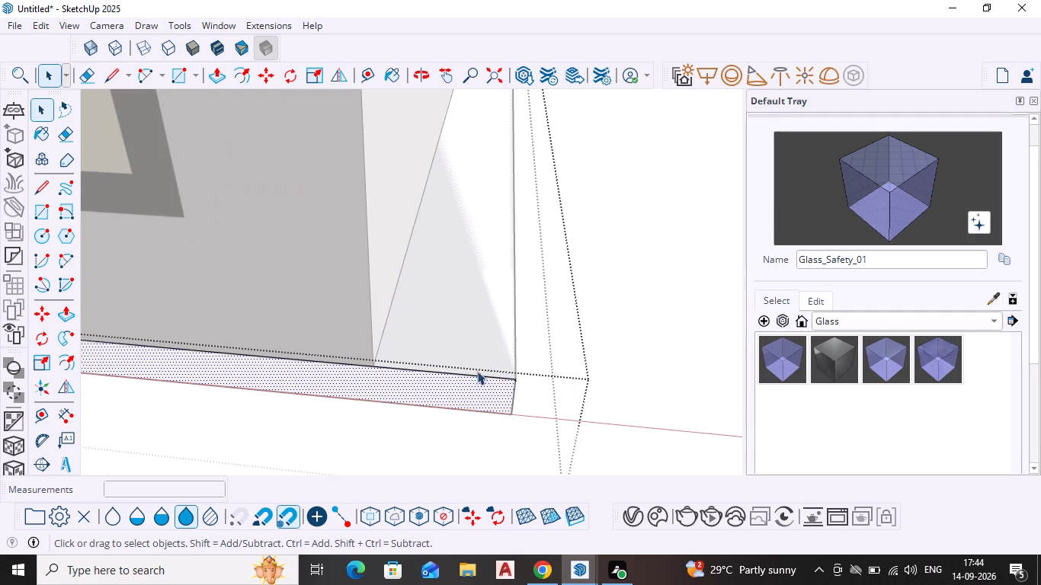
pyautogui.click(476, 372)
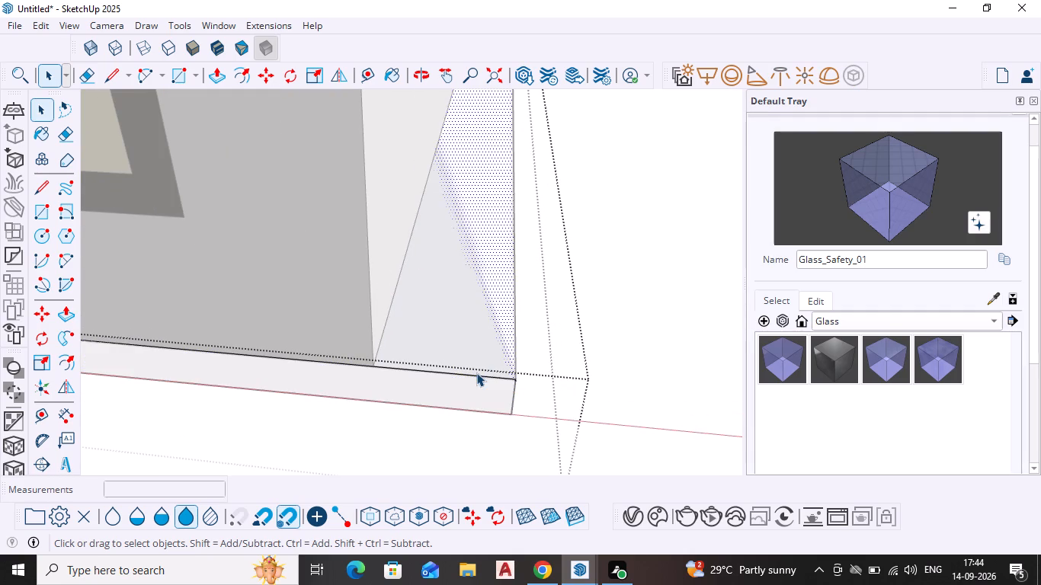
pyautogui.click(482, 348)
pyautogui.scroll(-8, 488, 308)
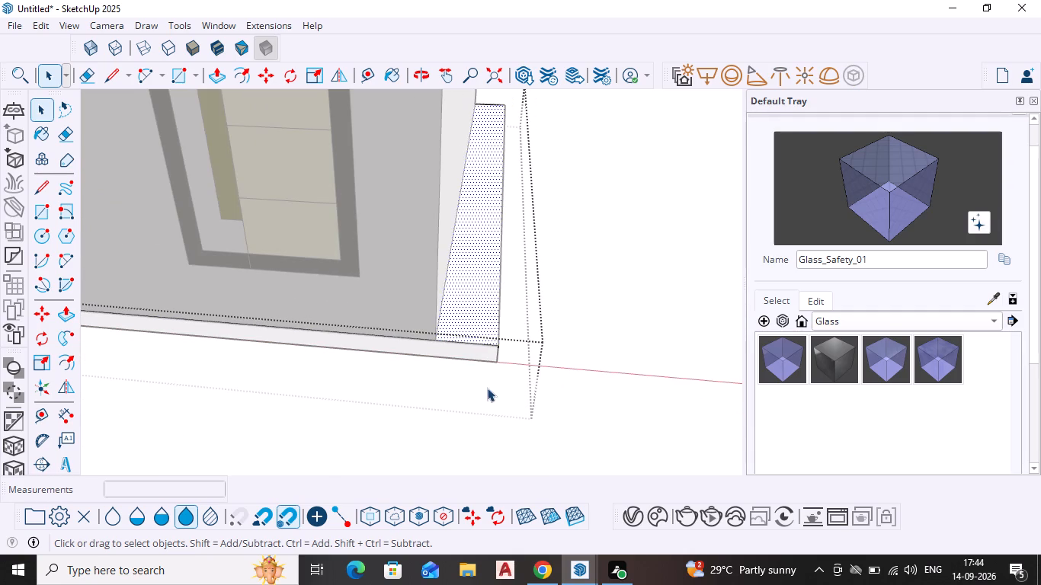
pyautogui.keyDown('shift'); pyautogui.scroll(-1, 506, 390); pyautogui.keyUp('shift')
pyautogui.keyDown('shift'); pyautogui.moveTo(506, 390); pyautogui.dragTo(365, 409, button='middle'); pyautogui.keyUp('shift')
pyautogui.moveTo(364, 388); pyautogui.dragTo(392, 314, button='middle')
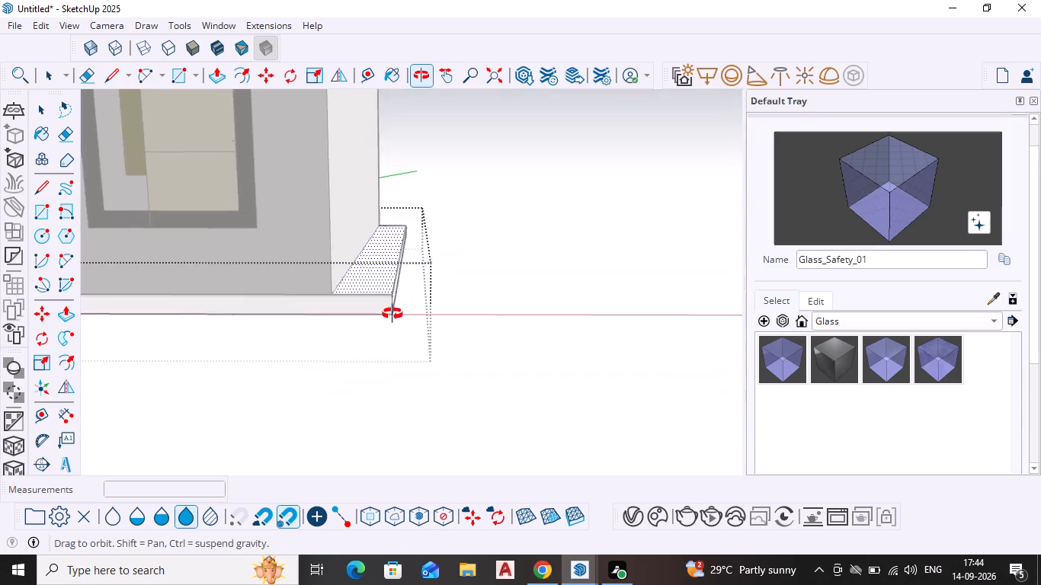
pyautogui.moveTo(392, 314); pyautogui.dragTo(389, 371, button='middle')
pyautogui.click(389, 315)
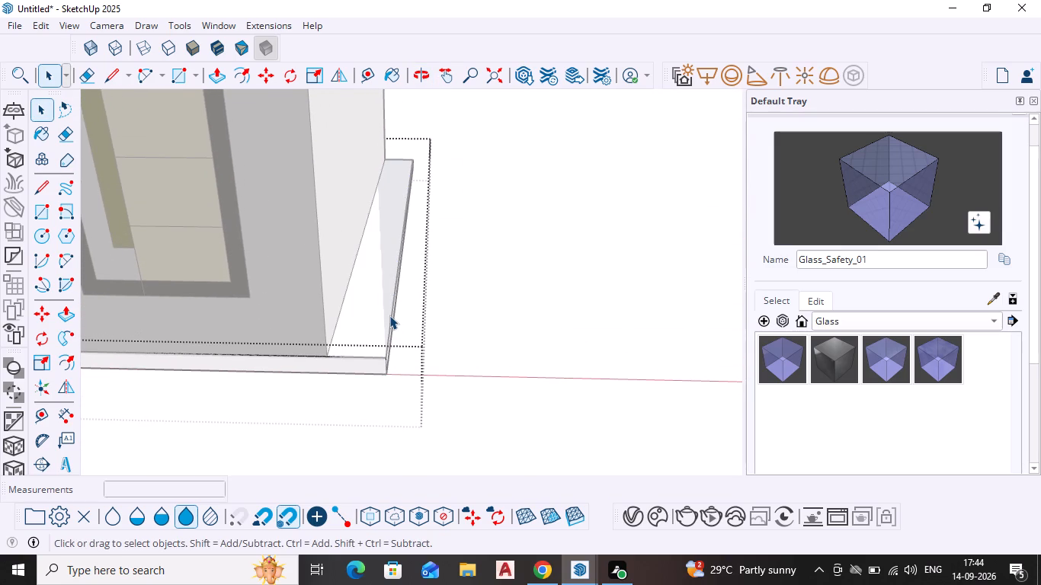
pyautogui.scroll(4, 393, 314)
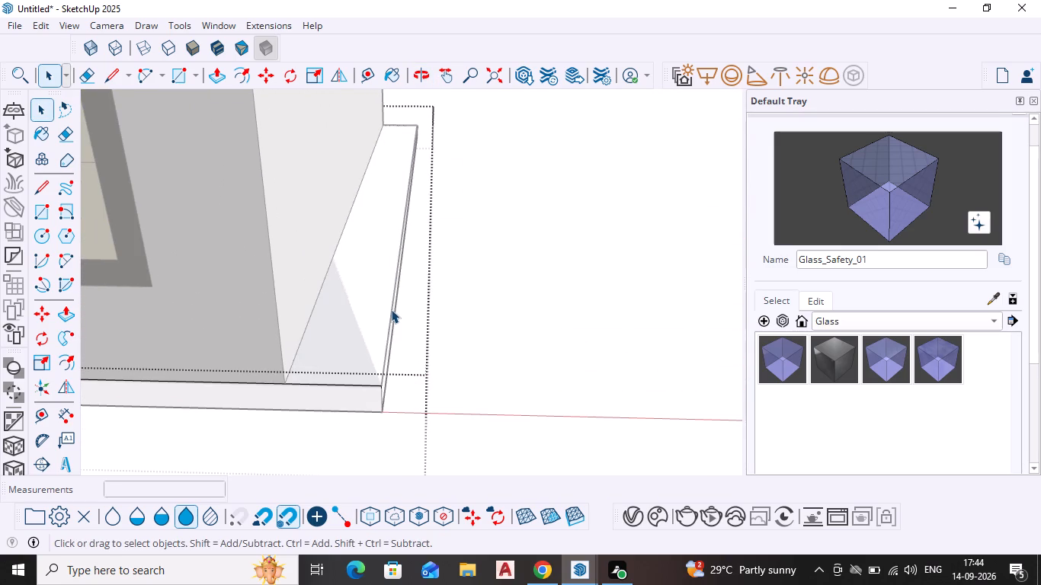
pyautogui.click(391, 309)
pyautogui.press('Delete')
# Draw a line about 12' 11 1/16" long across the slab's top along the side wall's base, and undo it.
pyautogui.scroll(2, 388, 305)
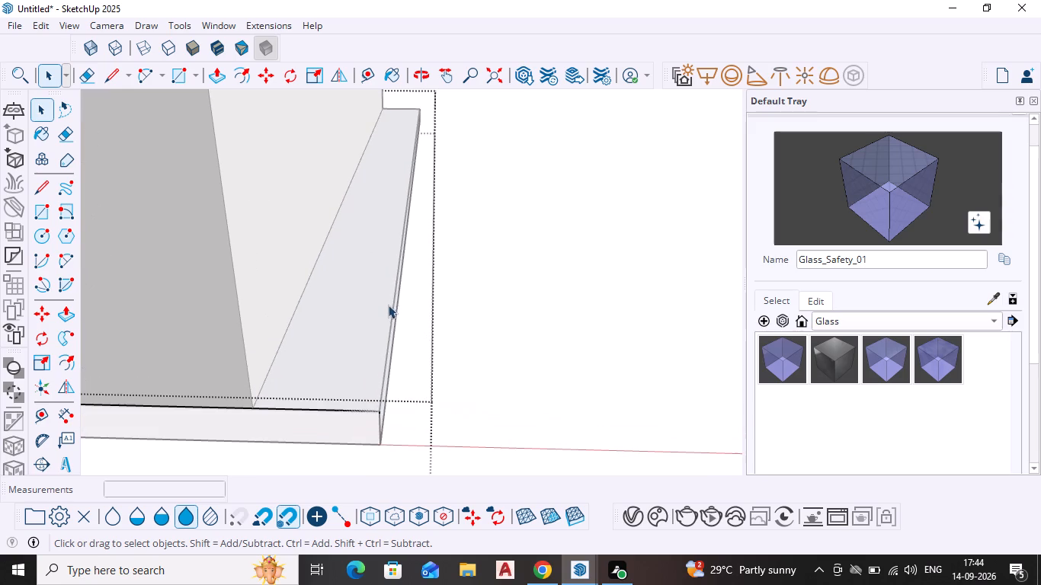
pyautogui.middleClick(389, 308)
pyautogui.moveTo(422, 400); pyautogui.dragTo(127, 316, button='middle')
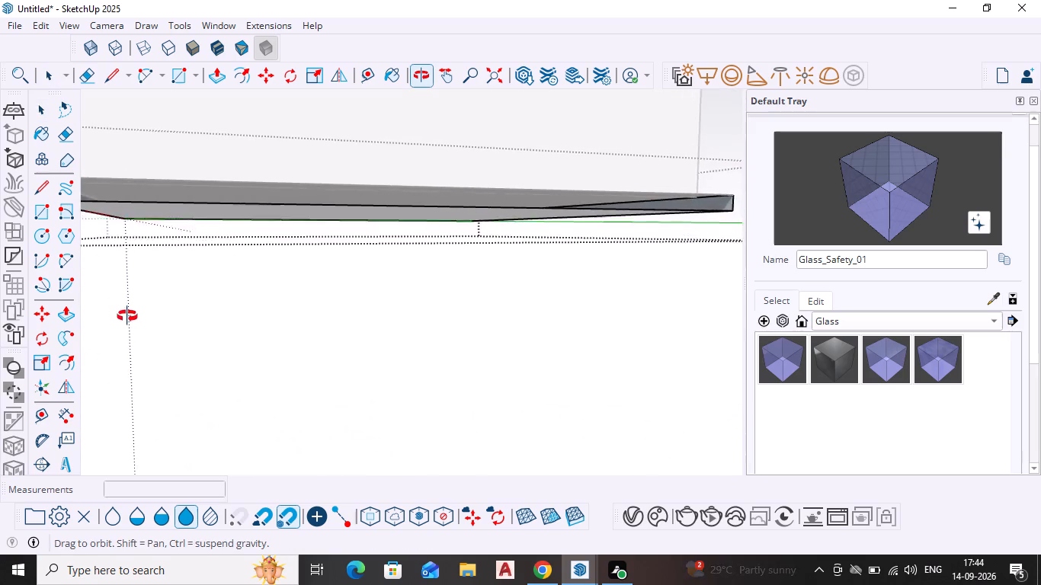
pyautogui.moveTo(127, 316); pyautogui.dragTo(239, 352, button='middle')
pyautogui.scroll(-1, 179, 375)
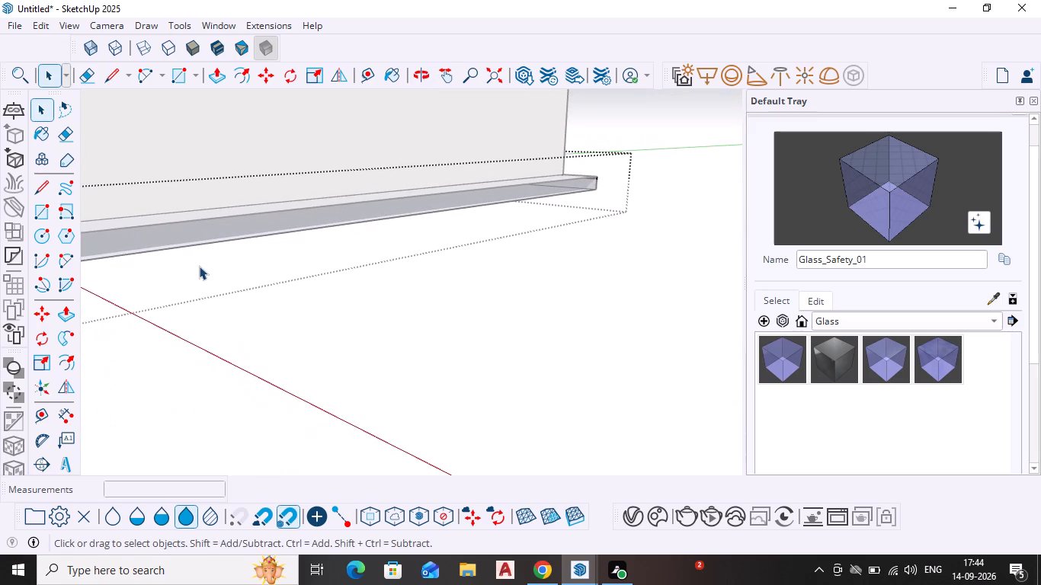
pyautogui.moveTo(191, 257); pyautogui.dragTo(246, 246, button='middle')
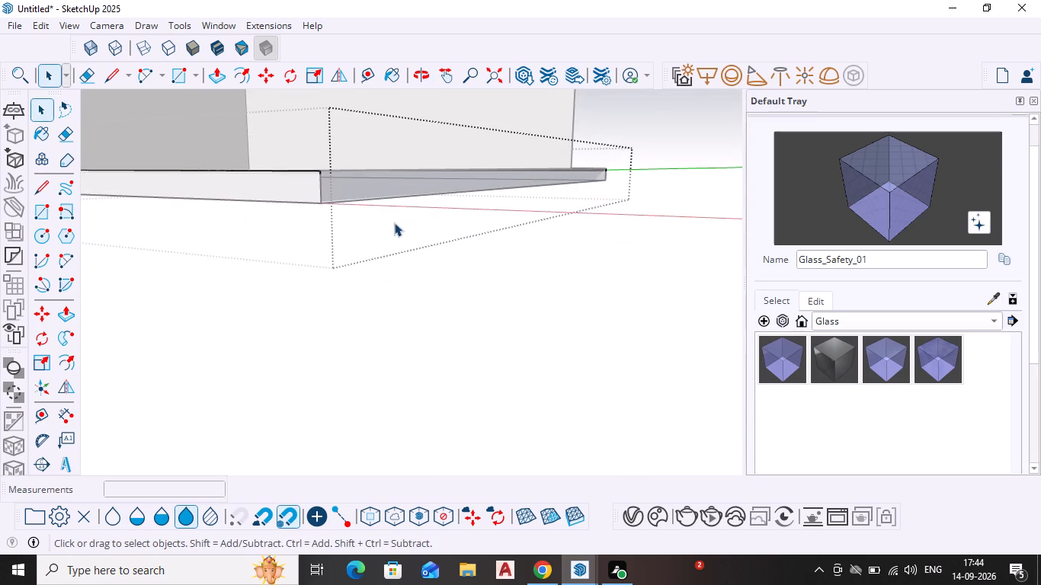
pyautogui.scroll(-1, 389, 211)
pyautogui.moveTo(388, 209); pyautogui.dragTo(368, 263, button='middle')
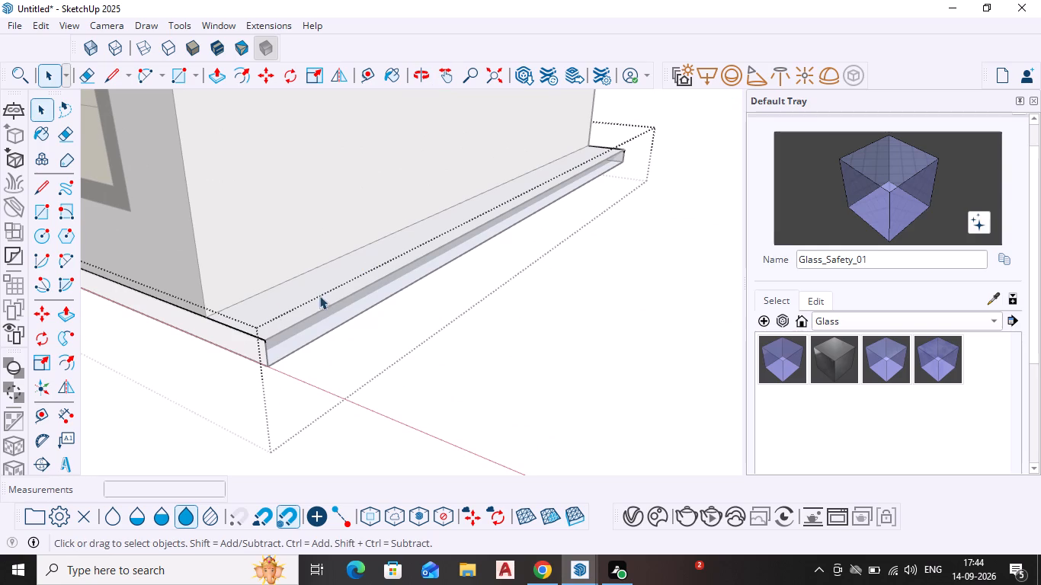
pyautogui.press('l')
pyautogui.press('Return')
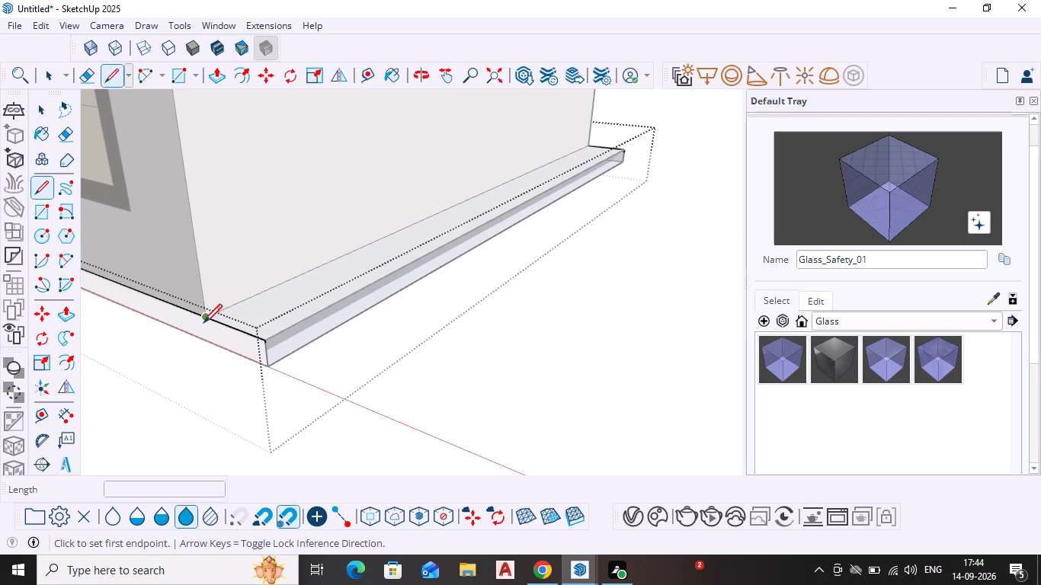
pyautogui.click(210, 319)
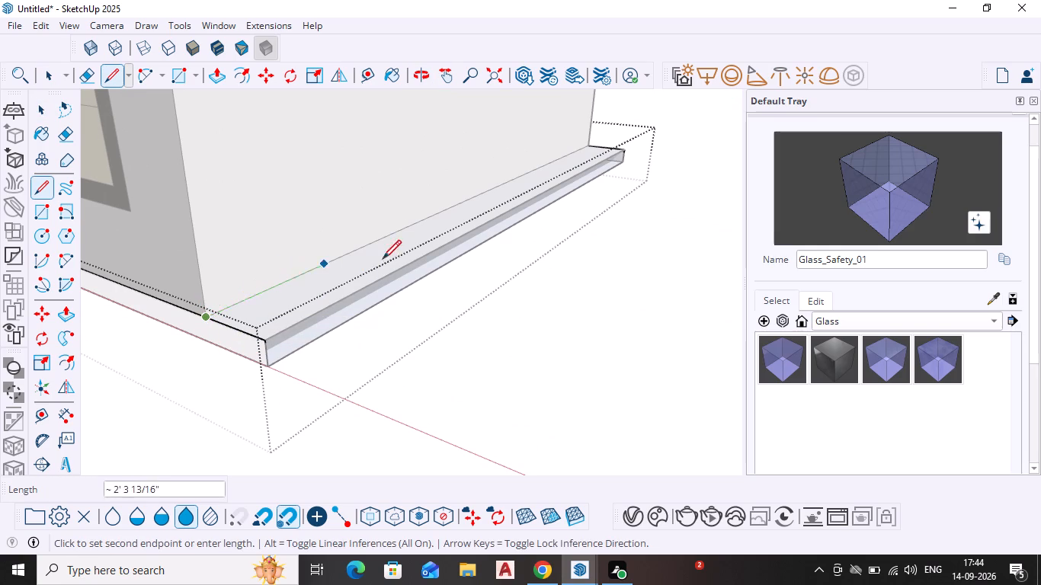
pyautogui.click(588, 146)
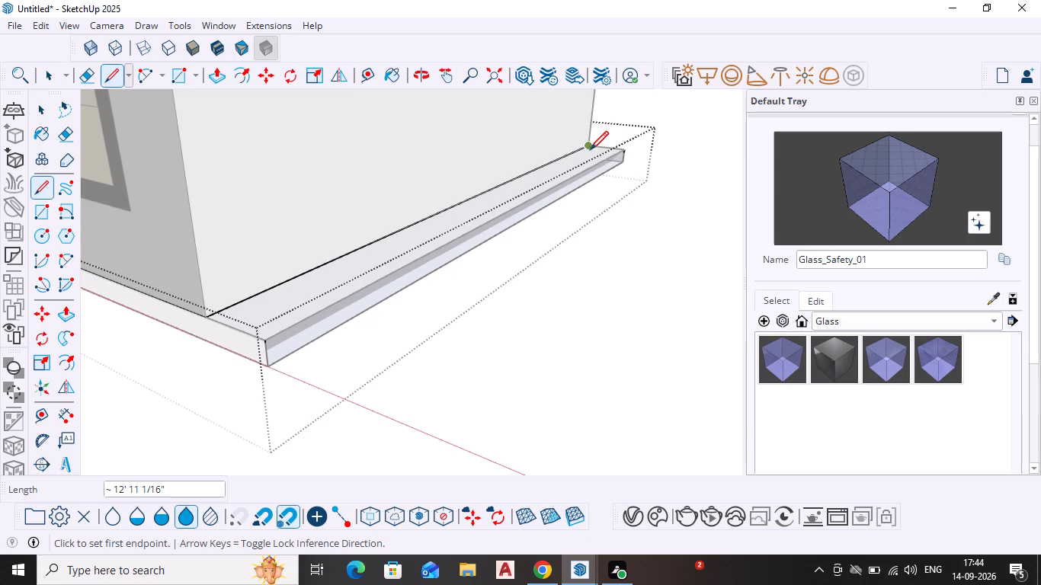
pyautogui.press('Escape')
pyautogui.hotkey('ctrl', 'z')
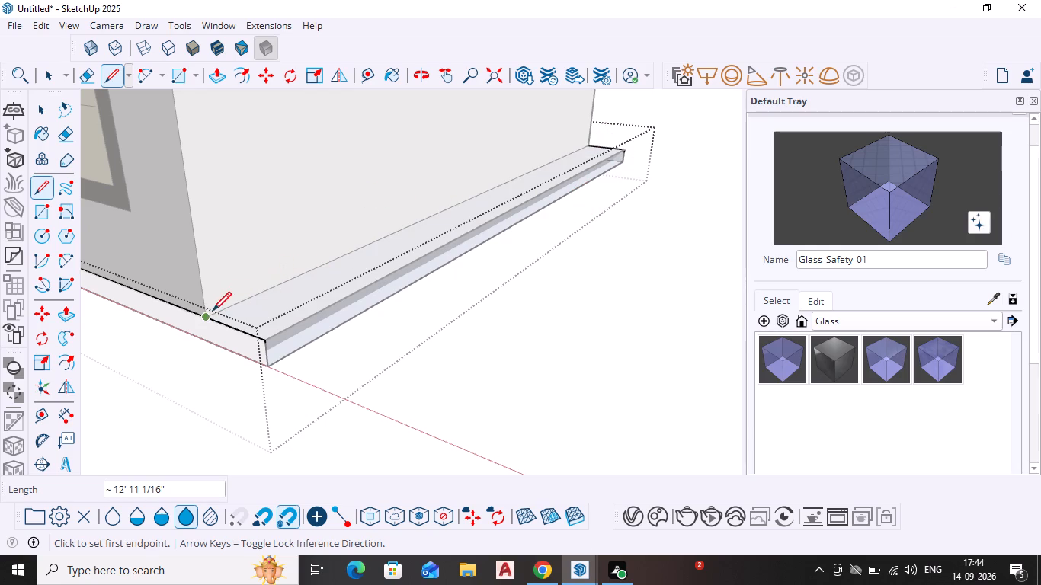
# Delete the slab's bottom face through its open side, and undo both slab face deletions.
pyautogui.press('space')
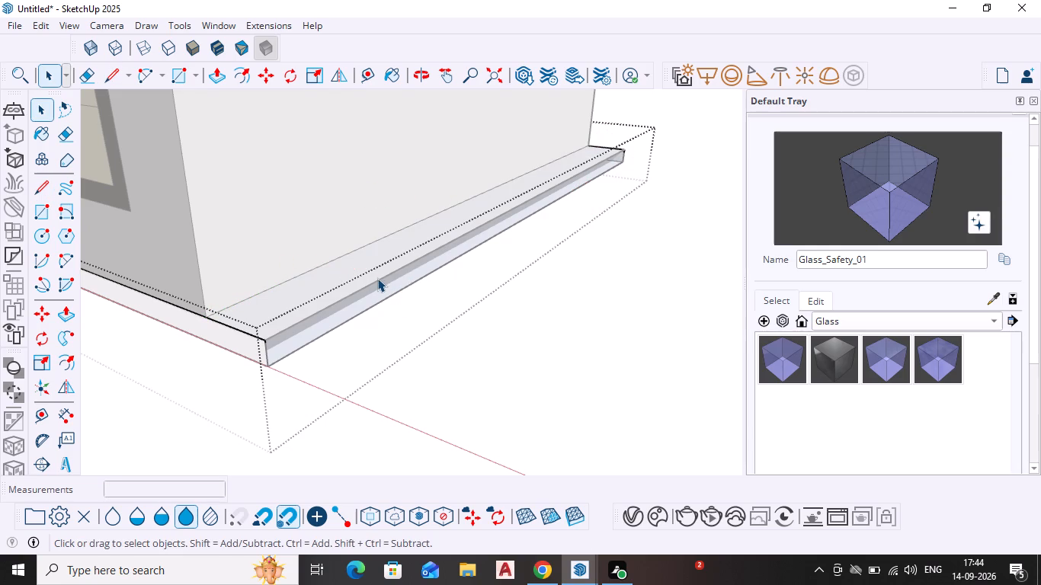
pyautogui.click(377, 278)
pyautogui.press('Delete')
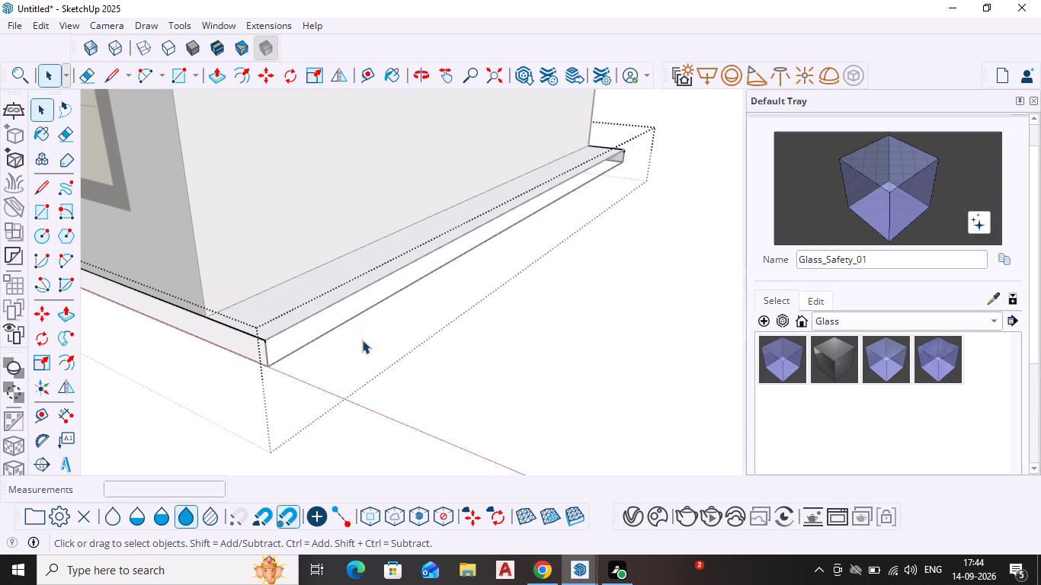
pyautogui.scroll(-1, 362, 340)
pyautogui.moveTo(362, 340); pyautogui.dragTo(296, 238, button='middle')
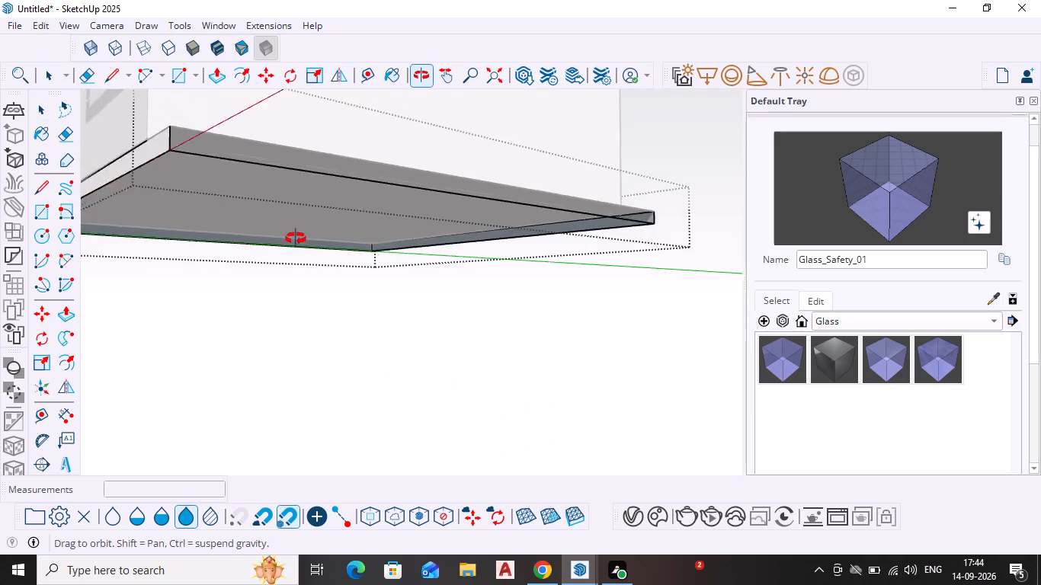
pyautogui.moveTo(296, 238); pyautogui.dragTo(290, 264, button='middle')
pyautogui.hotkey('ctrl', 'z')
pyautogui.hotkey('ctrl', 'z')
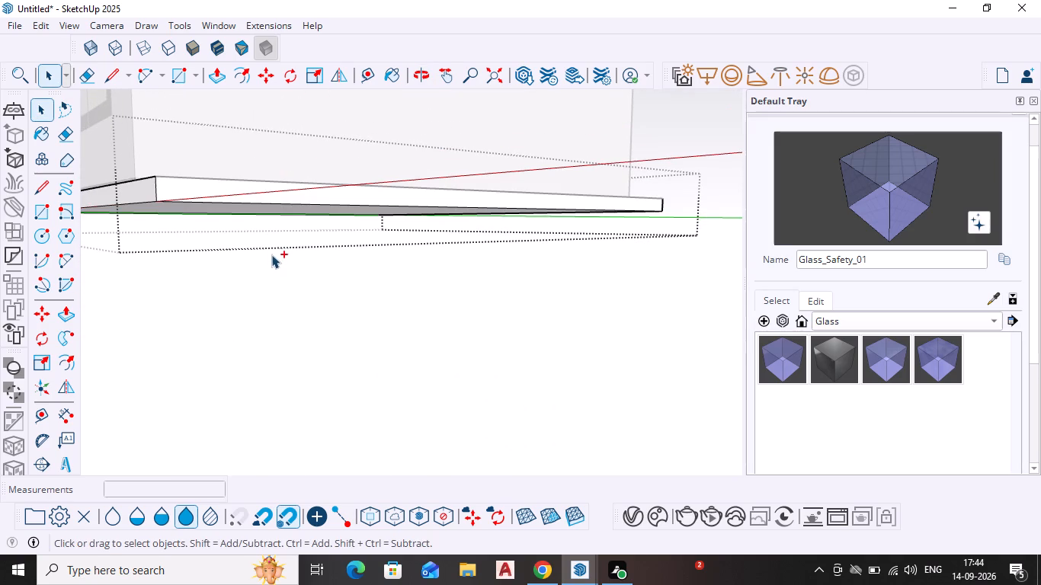
# Draw a line about 12' 11 1/16" long across the slab's top along the side wall's base.
pyautogui.moveTo(262, 229); pyautogui.dragTo(286, 316, button='middle')
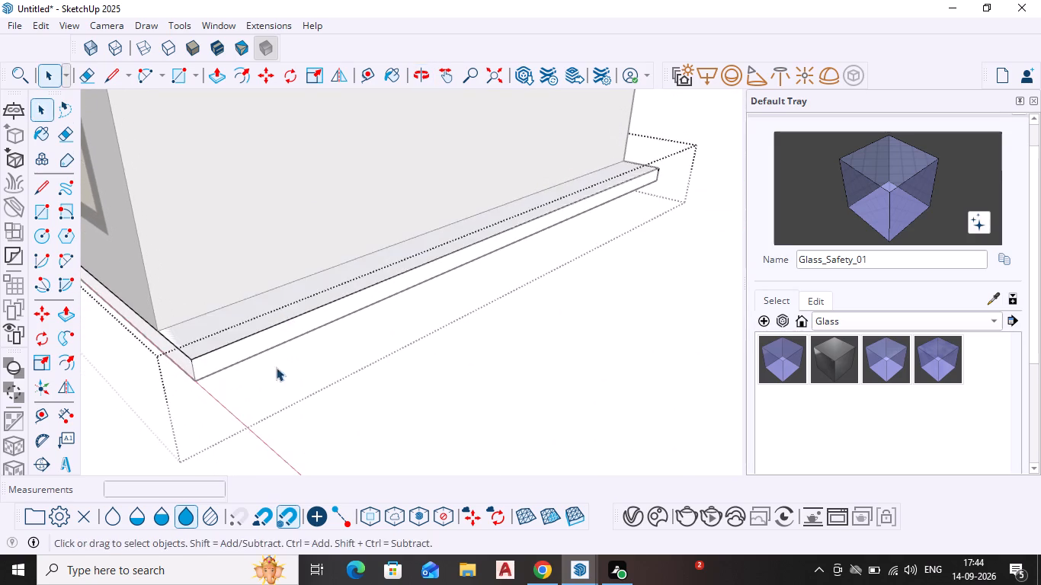
pyautogui.moveTo(276, 367); pyautogui.dragTo(255, 369, button='middle')
pyautogui.press('l')
pyautogui.press('Return')
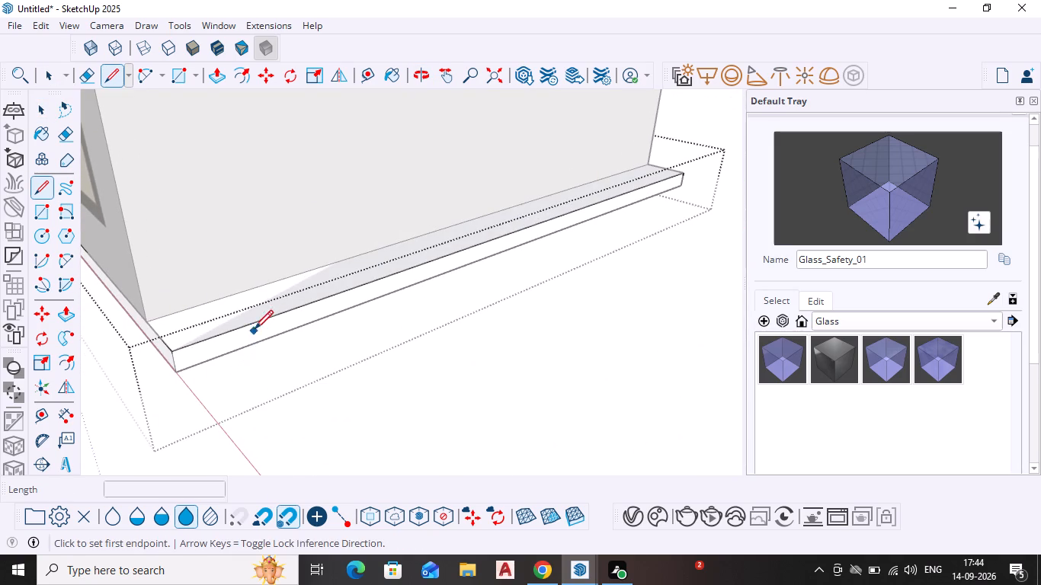
pyautogui.moveTo(255, 331); pyautogui.dragTo(238, 386, button='middle')
pyautogui.moveTo(148, 353); pyautogui.dragTo(155, 350)
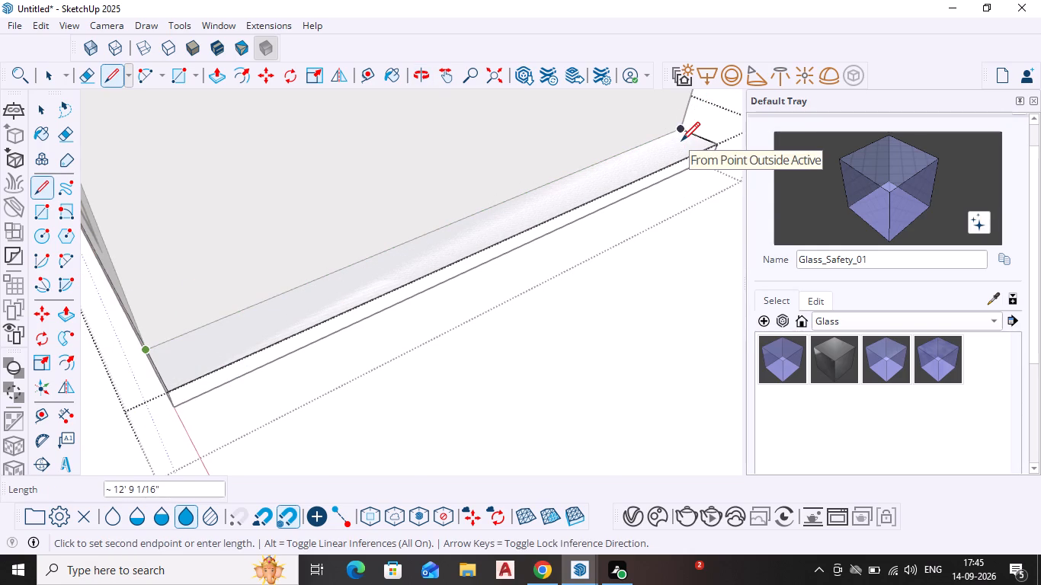
pyautogui.scroll(1, 681, 143)
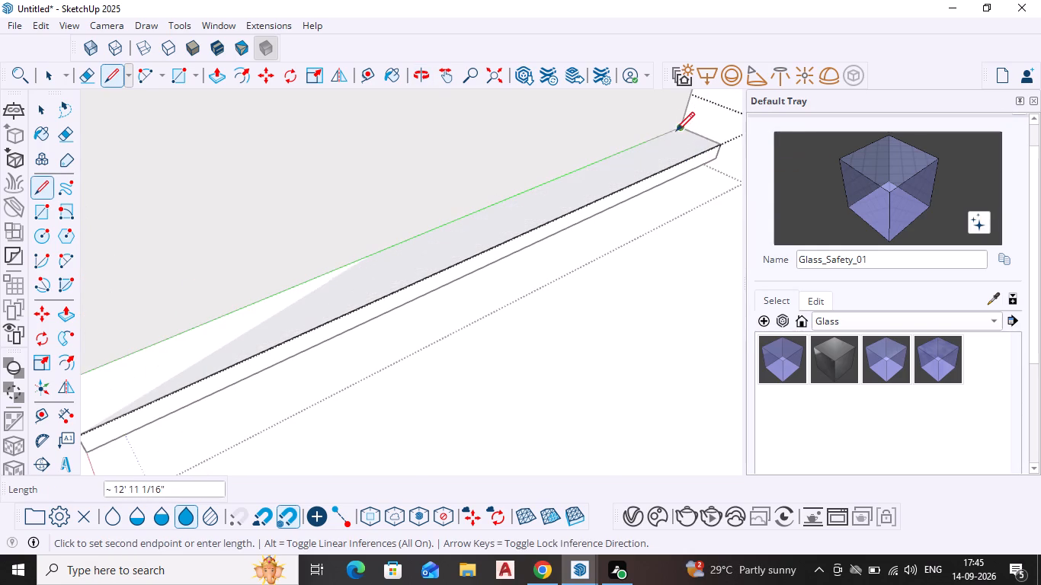
pyautogui.click(677, 130)
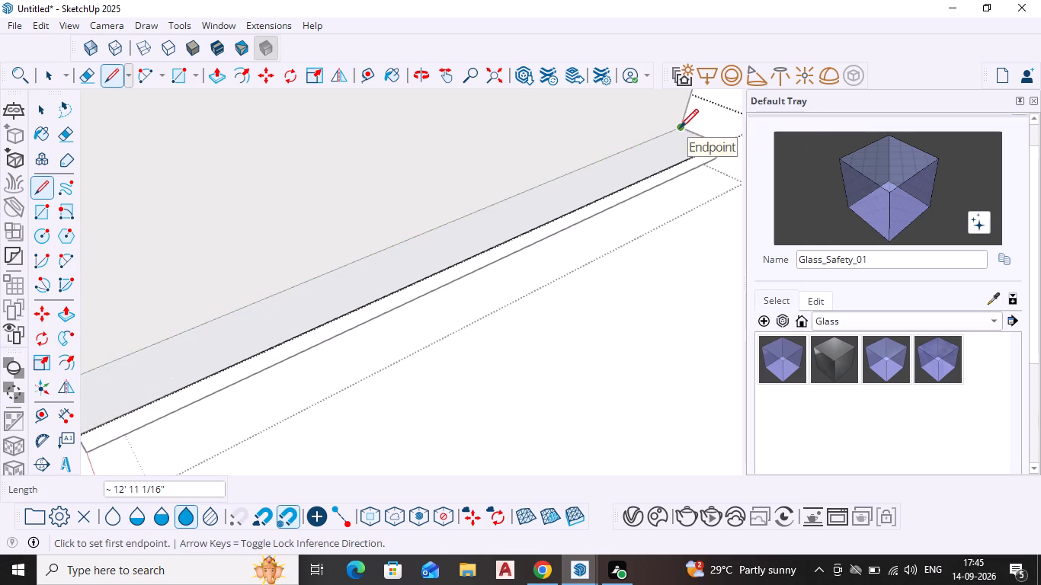
pyautogui.press('space')
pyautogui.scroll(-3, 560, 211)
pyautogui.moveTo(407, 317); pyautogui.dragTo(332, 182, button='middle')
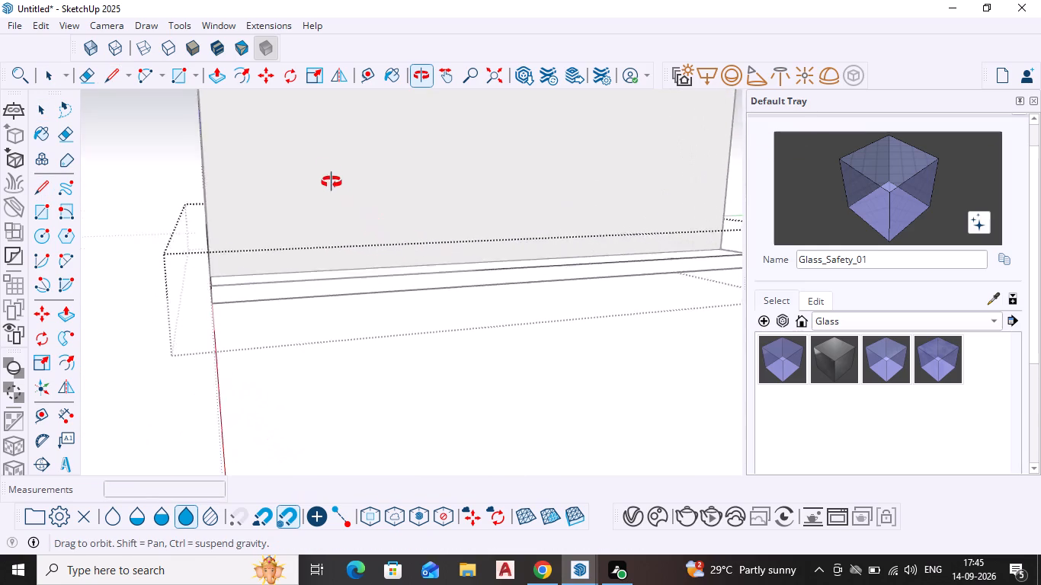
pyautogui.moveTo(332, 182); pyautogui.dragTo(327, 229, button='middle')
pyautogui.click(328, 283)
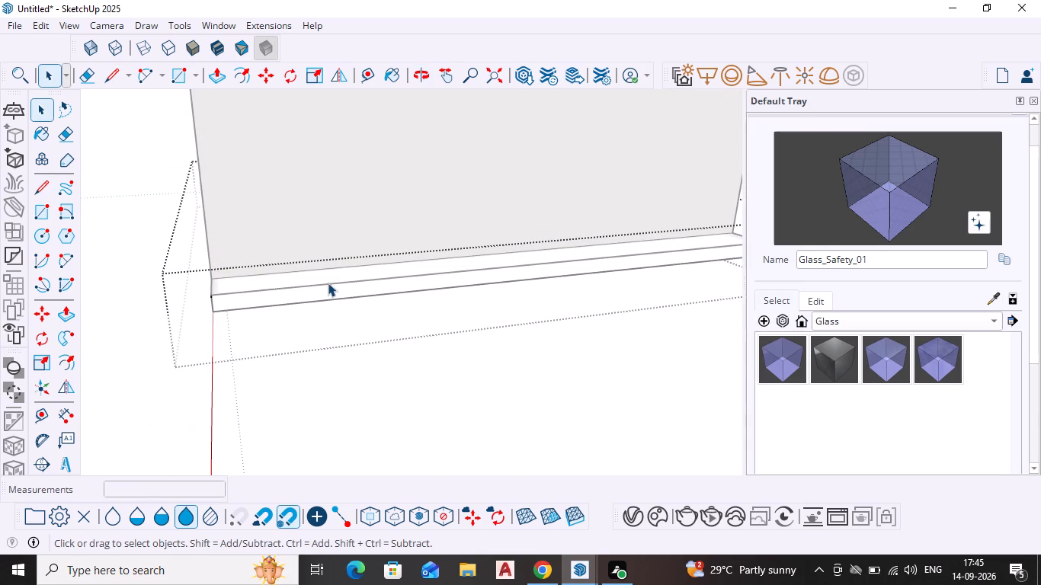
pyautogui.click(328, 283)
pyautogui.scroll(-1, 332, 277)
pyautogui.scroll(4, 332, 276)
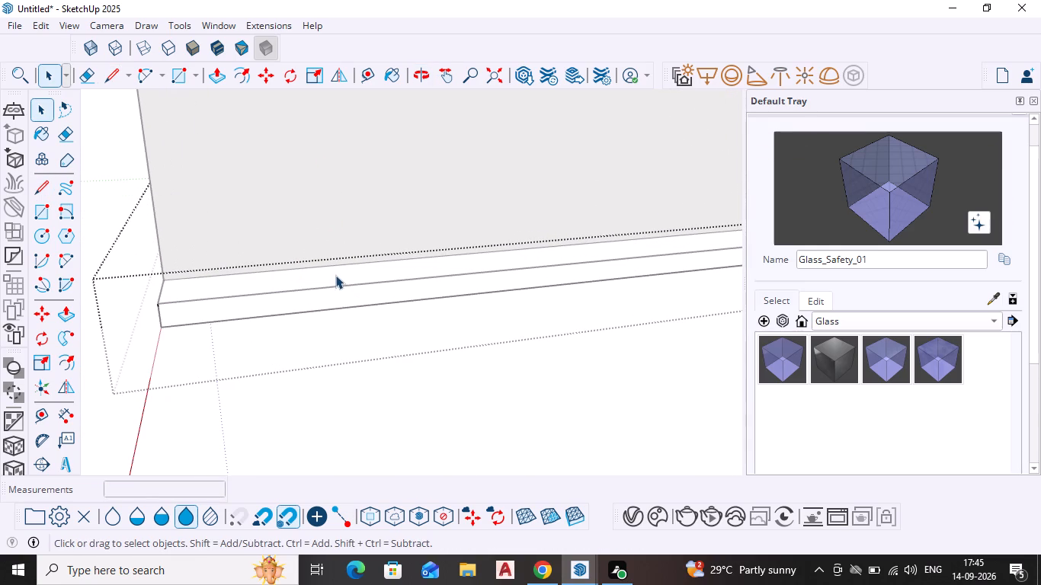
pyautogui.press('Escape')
# Undo the line across the slab's top and the earlier trimming edits to the slab strip beyond the side wall.
pyautogui.hotkey('ctrl', 'z')
pyautogui.hotkey('ctrl', 'z')
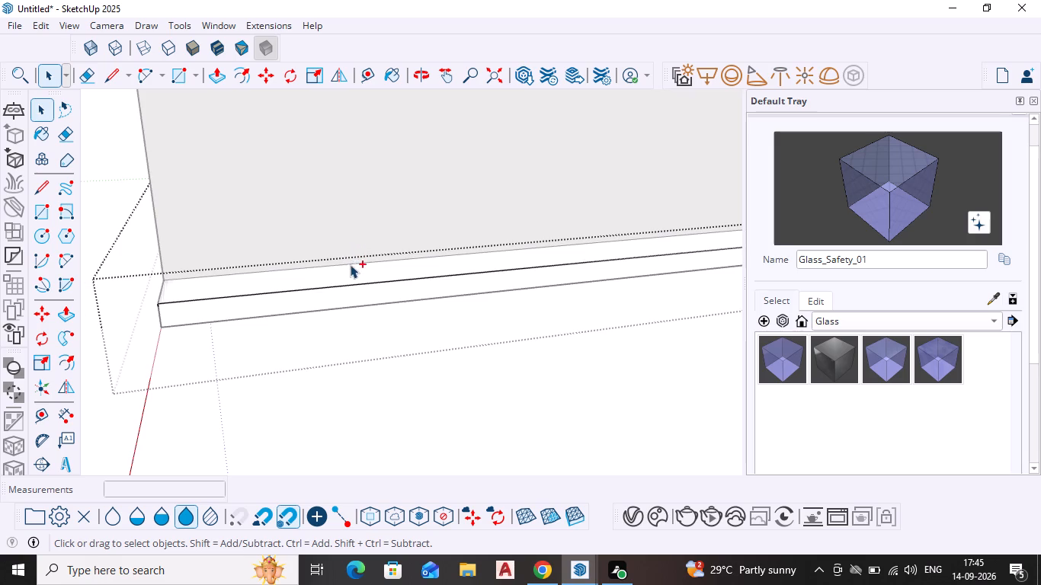
pyautogui.hotkey('ctrl', 'z')
pyautogui.hotkey('ctrl', 'z')
pyautogui.scroll(-1, 325, 322)
pyautogui.moveTo(325, 322); pyautogui.dragTo(683, 385, button='middle')
pyautogui.press('Escape')
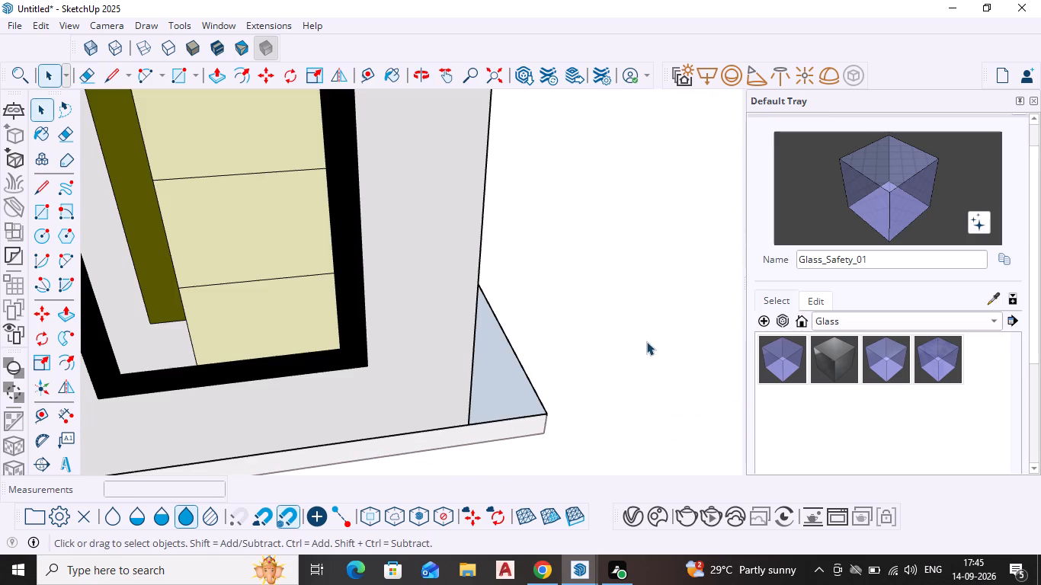
pyautogui.press('space')
pyautogui.hotkey('ctrl', 'z')
pyautogui.hotkey('ctrl', 'z')
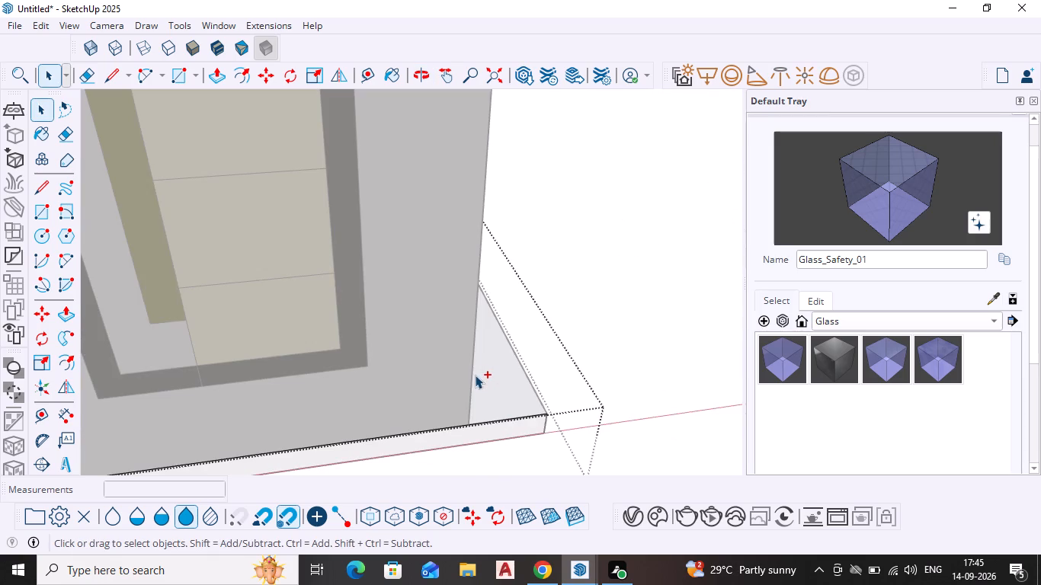
pyautogui.hotkey('ctrl', 'z')
pyautogui.hotkey('ctrl', 'z')
pyautogui.hotkey('ctrl', 'z')
pyautogui.hotkey('ctrl', 'z')
pyautogui.hotkey('ctrl', 'z')
pyautogui.hotkey('ctrl', 'z')
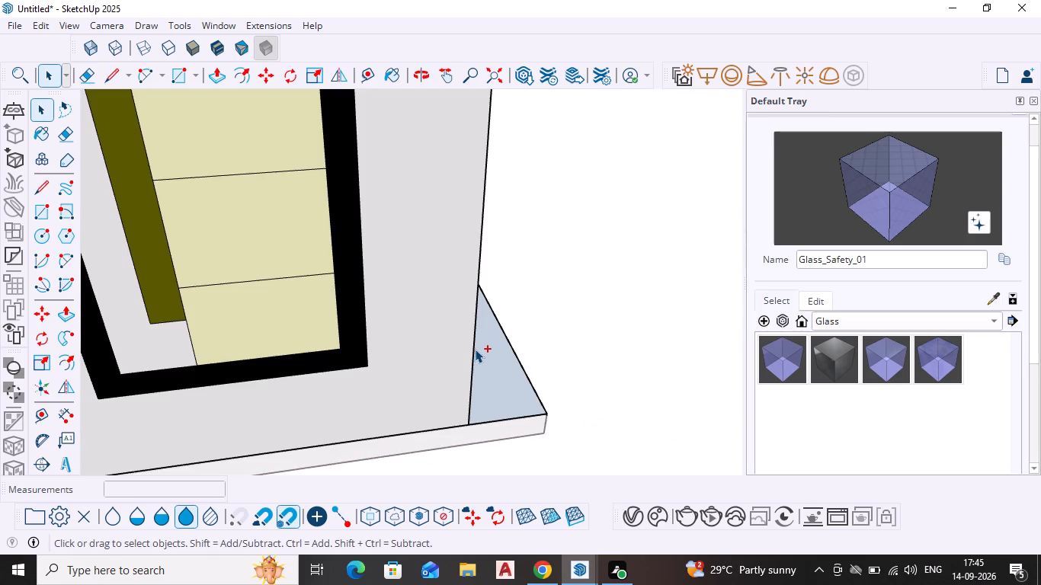
# Undo the removal of the box's end strip beside the door and the dividing line across its front and roof.
pyautogui.hotkey('ctrl', 'z')
pyautogui.hotkey('ctrl', 'z')
pyautogui.hotkey('ctrl', 'z')
pyautogui.hotkey('ctrl', 'z')
pyautogui.hotkey('ctrl', 'z')
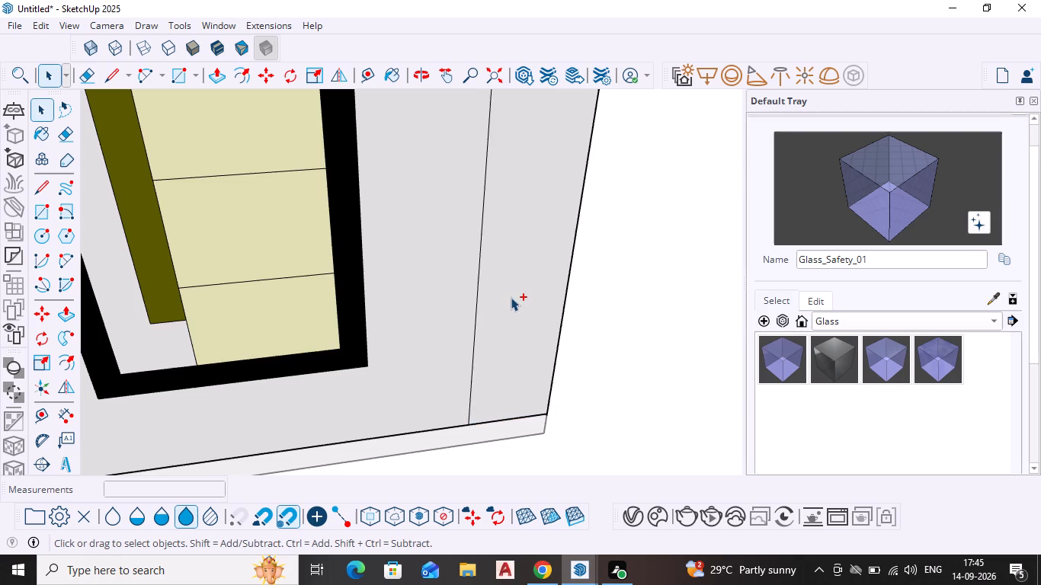
pyautogui.scroll(-17, 511, 297)
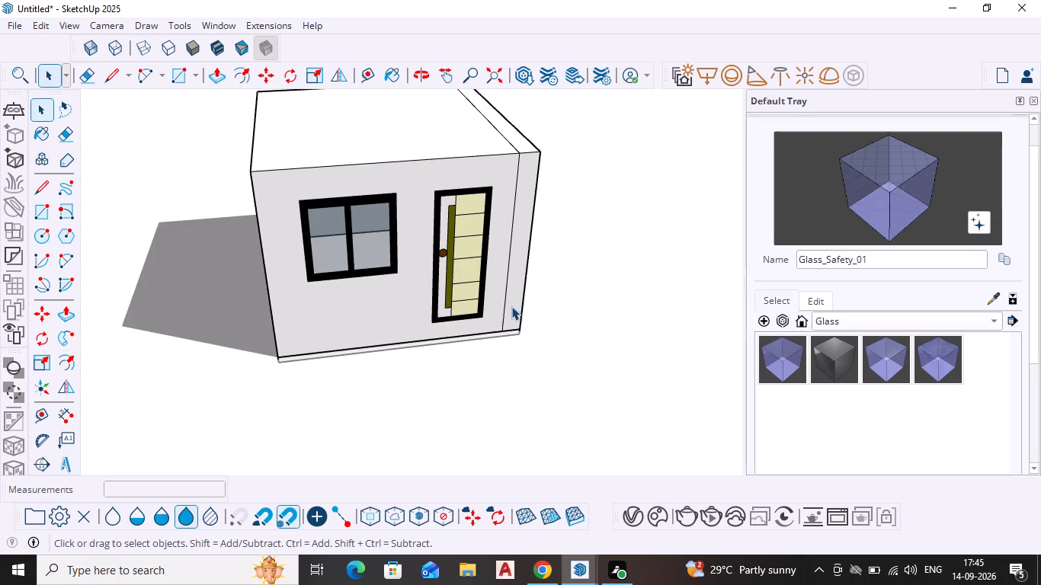
pyautogui.hotkey('ctrl', 'z')
pyautogui.hotkey('ctrl', 'z')
# Examine the box and its slab from the front, the door-side wall and above.
pyautogui.scroll(-2, 549, 341)
pyautogui.moveTo(544, 345); pyautogui.dragTo(413, 233, button='middle')
pyautogui.scroll(3, 513, 264)
pyautogui.moveTo(513, 268); pyautogui.dragTo(520, 270, button='middle')
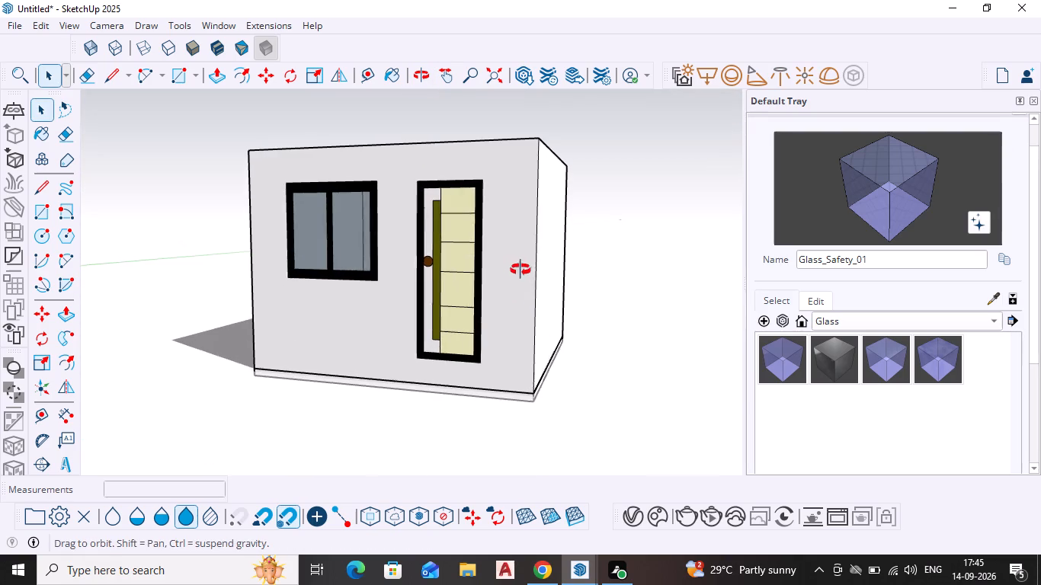
pyautogui.moveTo(520, 270); pyautogui.dragTo(543, 270, button='middle')
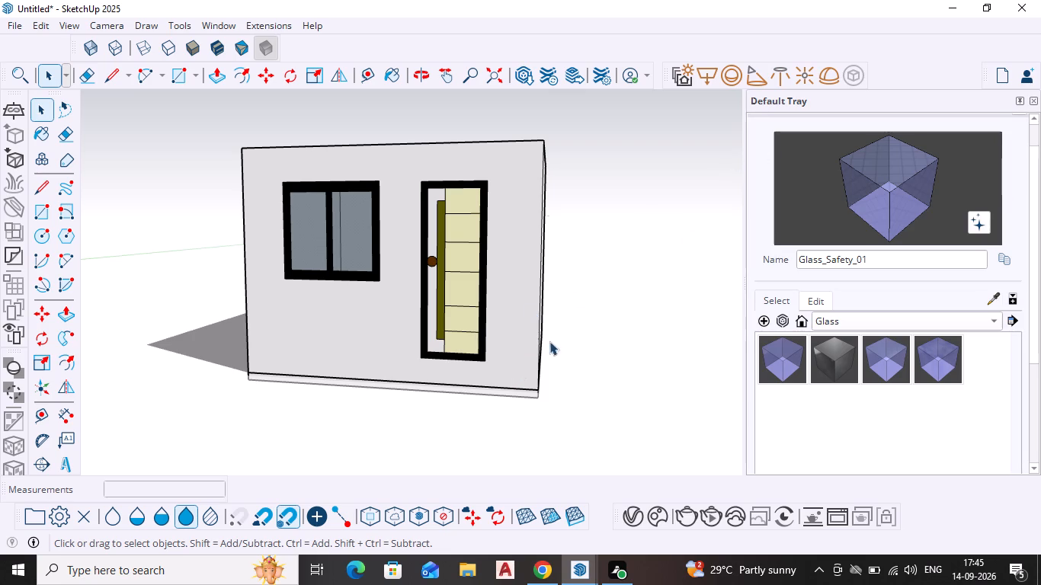
pyautogui.moveTo(541, 344); pyautogui.dragTo(477, 351, button='middle')
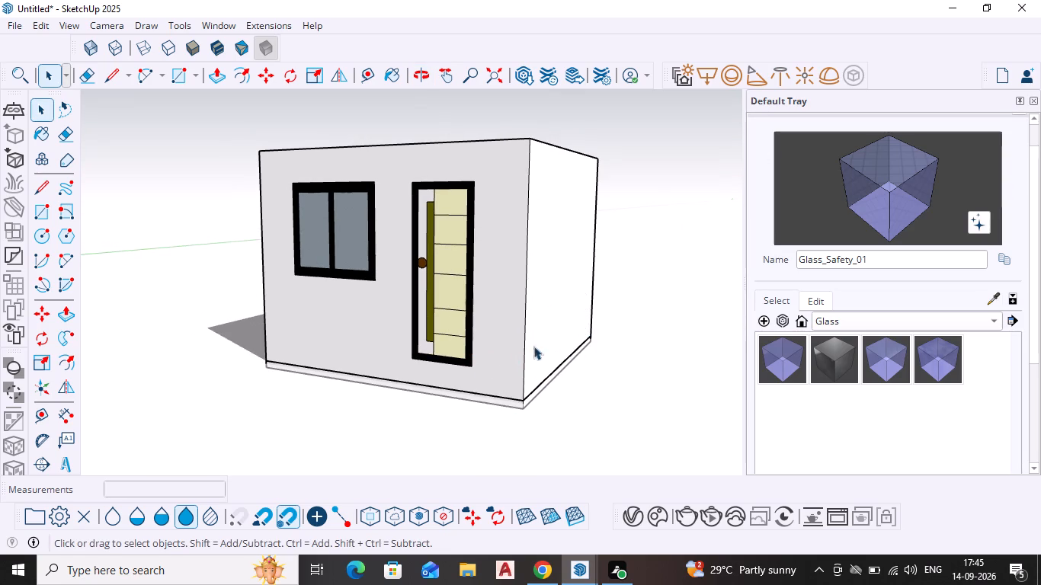
pyautogui.scroll(-1, 430, 370)
pyautogui.moveTo(424, 370); pyautogui.dragTo(605, 378, button='middle')
pyautogui.moveTo(392, 324); pyautogui.dragTo(366, 293)
pyautogui.moveTo(366, 293); pyautogui.dragTo(362, 472, button='middle')
pyautogui.scroll(-1, 366, 340)
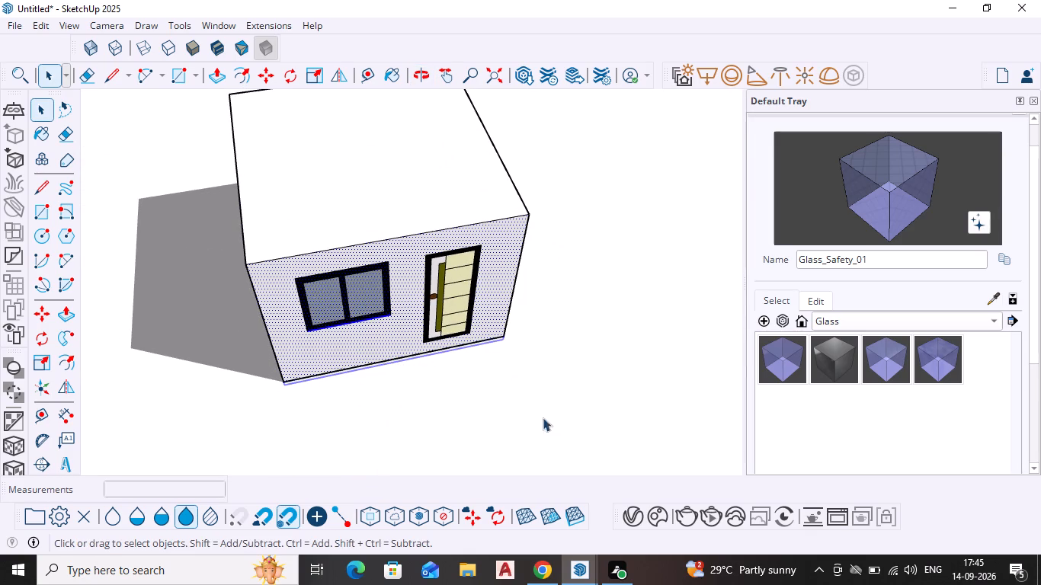
pyautogui.moveTo(552, 329); pyautogui.dragTo(502, 321, button='middle')
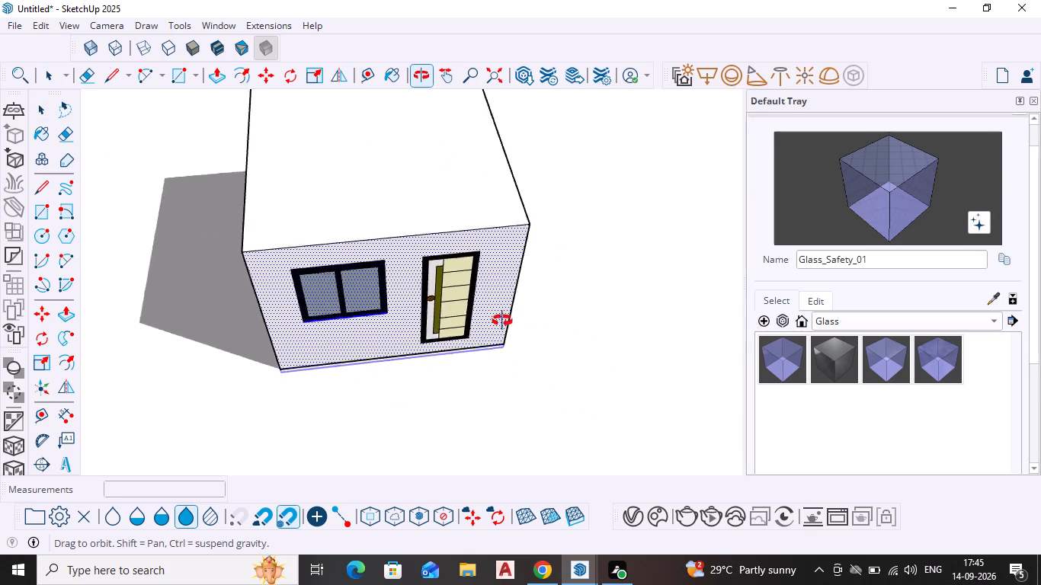
pyautogui.moveTo(502, 321); pyautogui.dragTo(517, 280, button='middle')
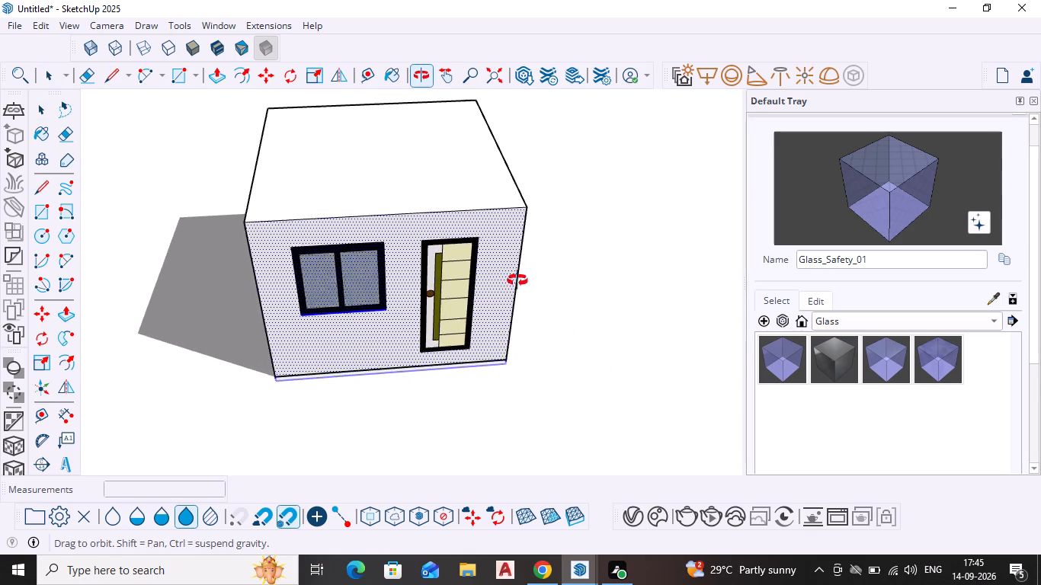
pyautogui.moveTo(517, 280); pyautogui.dragTo(529, 301, button='middle')
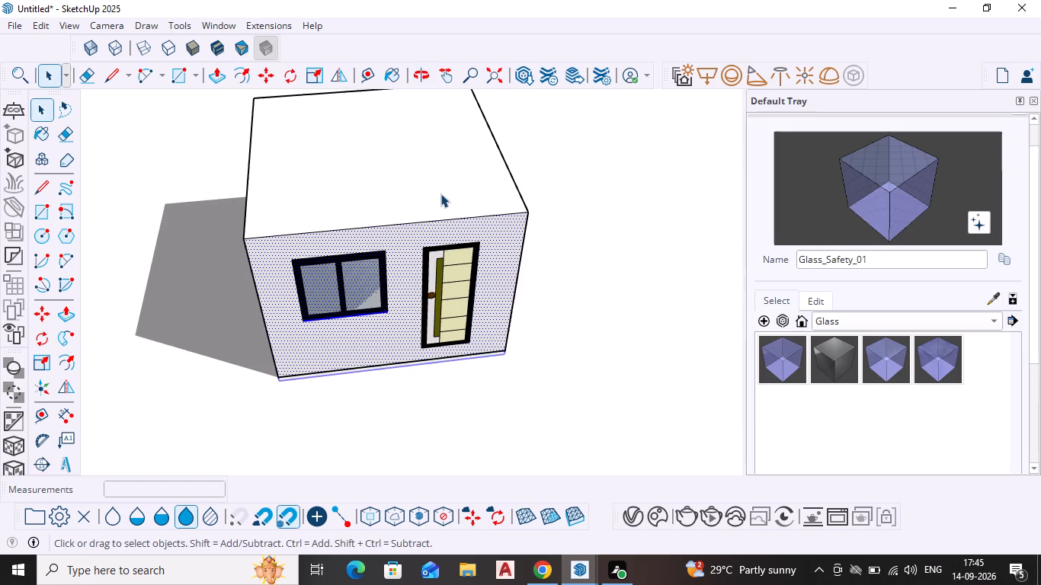
pyautogui.moveTo(496, 379); pyautogui.dragTo(474, 268, button='middle')
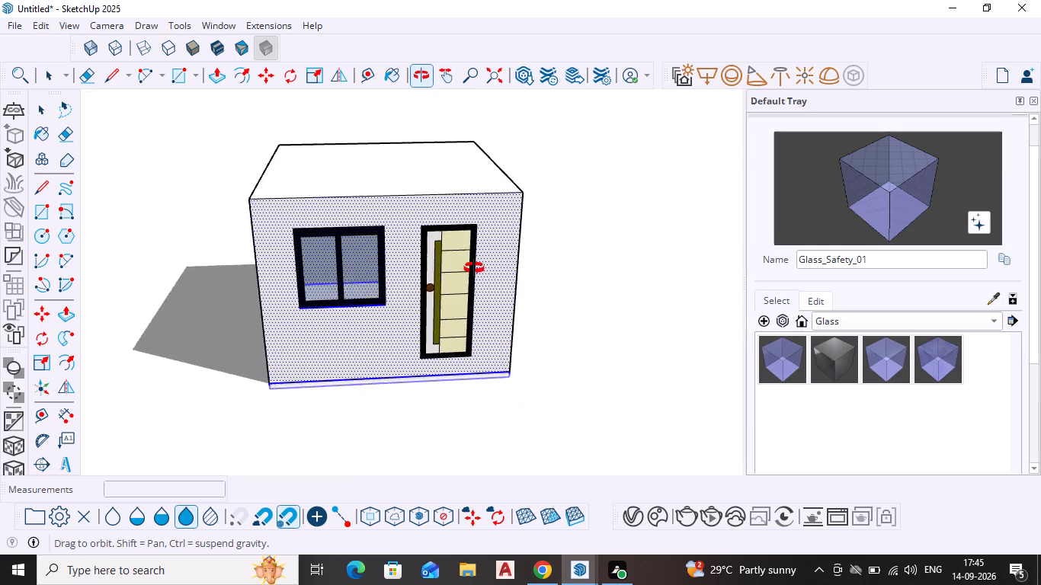
pyautogui.moveTo(474, 268); pyautogui.dragTo(456, 192, button='middle')
pyautogui.scroll(1, 542, 347)
# Group all the box's connected geometry, including its window and door, separately from the slab.
pyautogui.press('space')
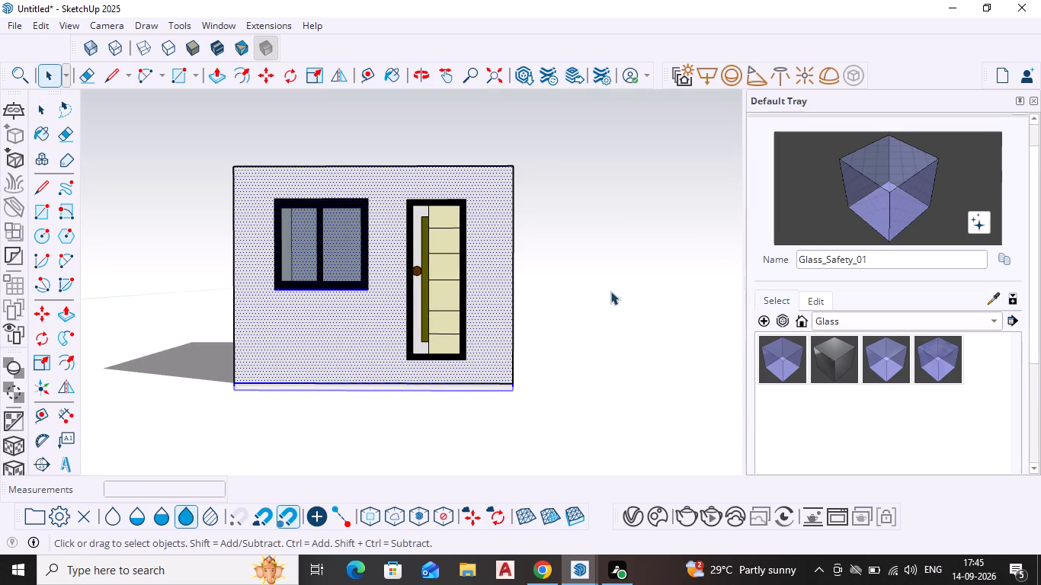
pyautogui.tripleClick(479, 308)
pyautogui.doubleClick(479, 307)
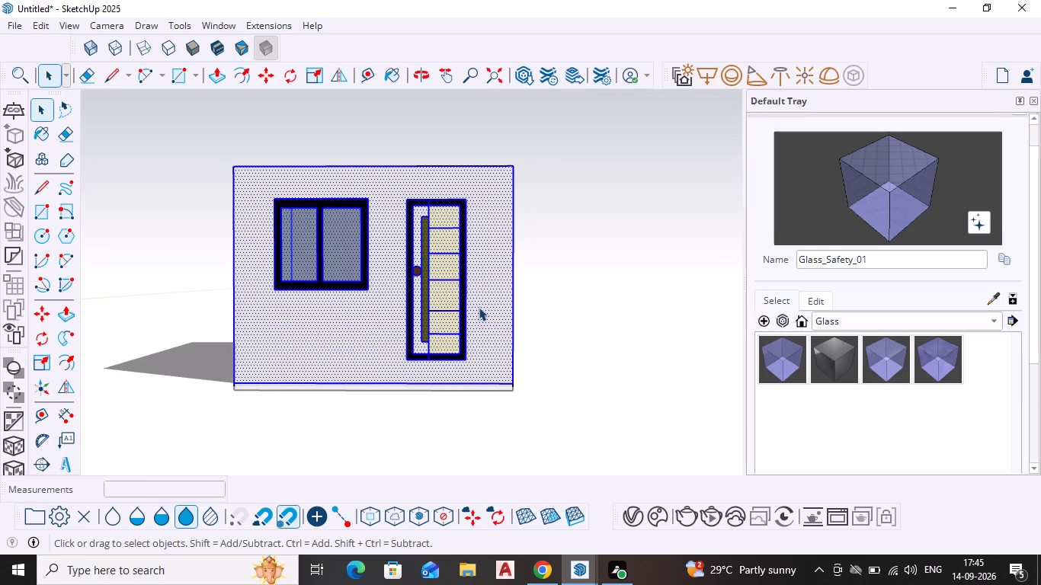
pyautogui.moveTo(489, 285); pyautogui.dragTo(489, 478, button='middle')
pyautogui.scroll(-1, 490, 450)
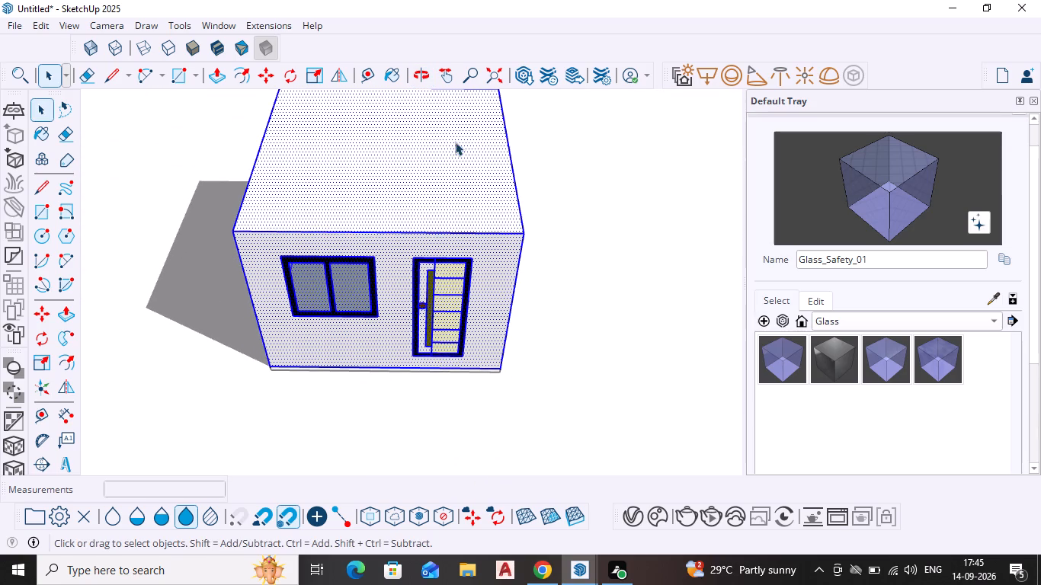
pyautogui.rightClick(443, 184)
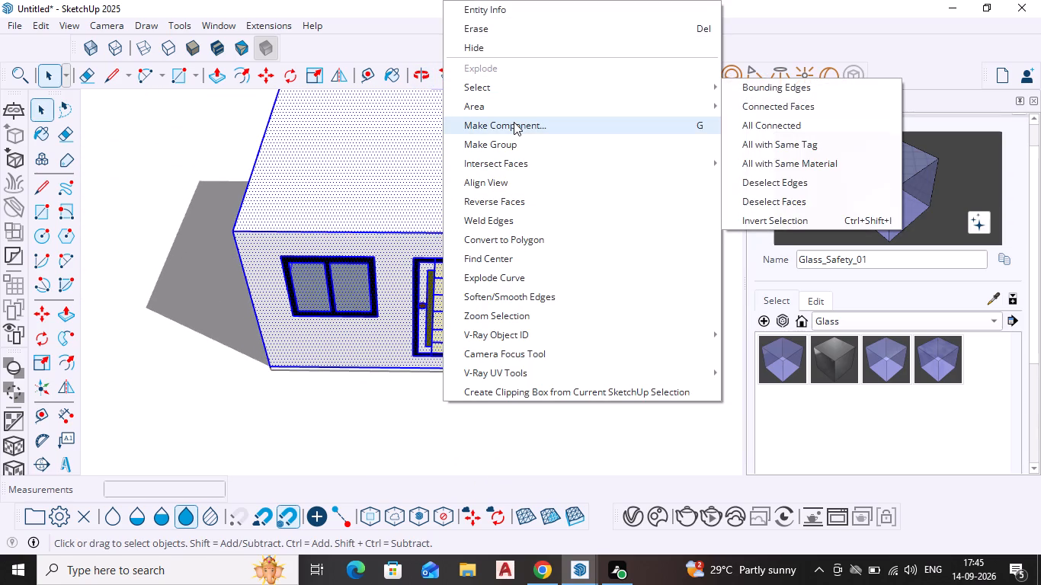
pyautogui.click(514, 137)
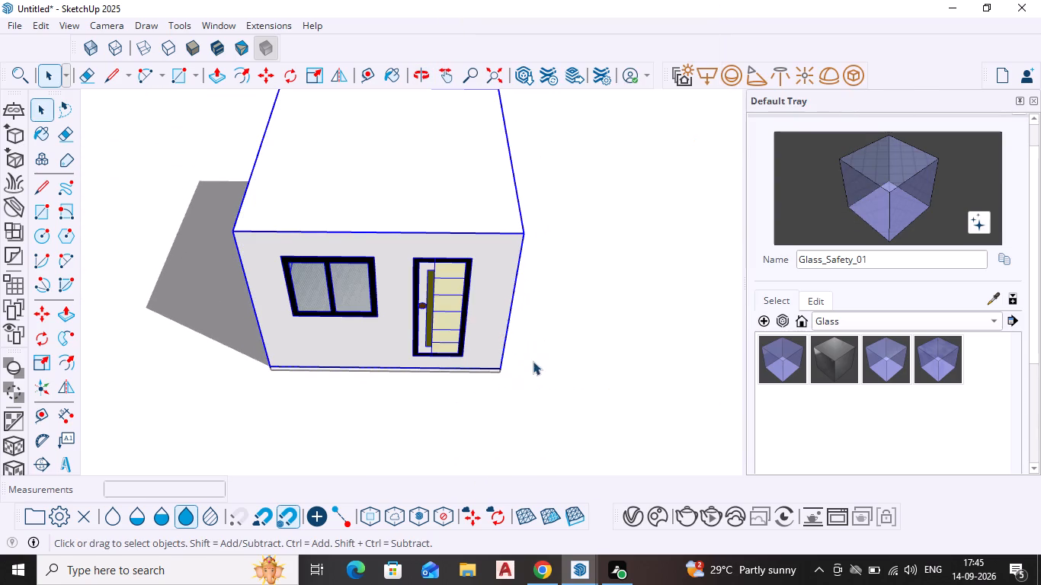
pyautogui.press('space')
pyautogui.press('Escape')
pyautogui.press('`')
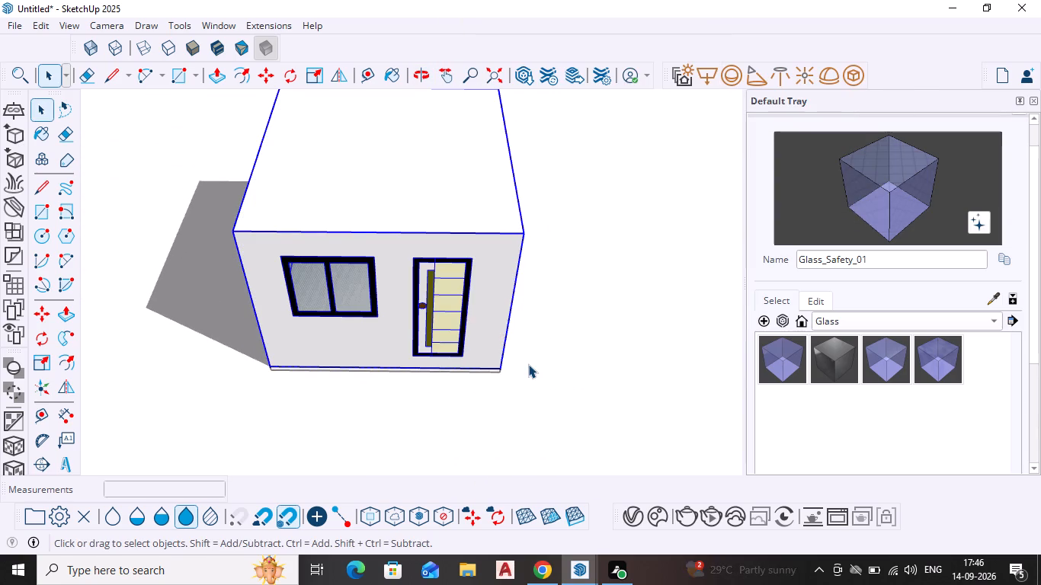
pyautogui.press('space')
pyautogui.click(653, 299)
# Draw a horizontal rectangle about 2' 7 1/16" by 11' 4 15/16" outward from the slab's bottom edge along the door-side wall.
pyautogui.moveTo(554, 295); pyautogui.dragTo(459, 191, button='middle')
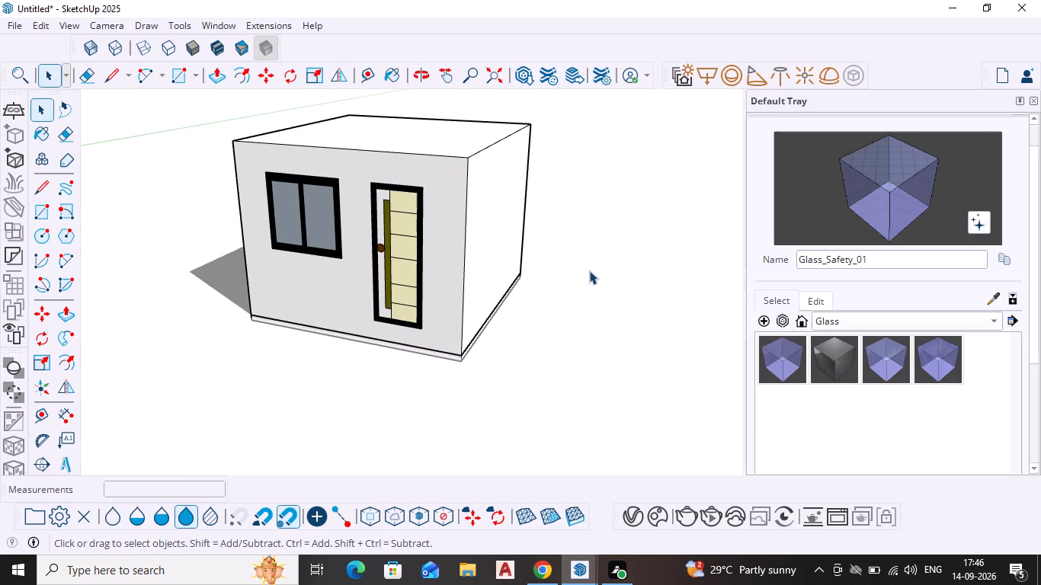
pyautogui.moveTo(469, 352); pyautogui.dragTo(505, 363, button='middle')
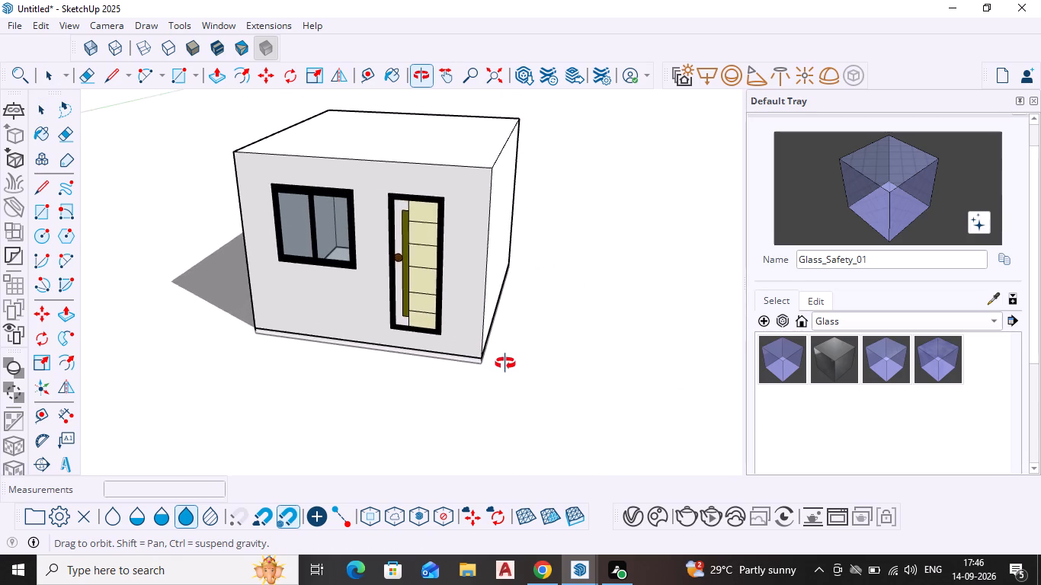
pyautogui.moveTo(505, 363); pyautogui.dragTo(522, 372, button='middle')
pyautogui.moveTo(518, 365); pyautogui.dragTo(491, 365, button='middle')
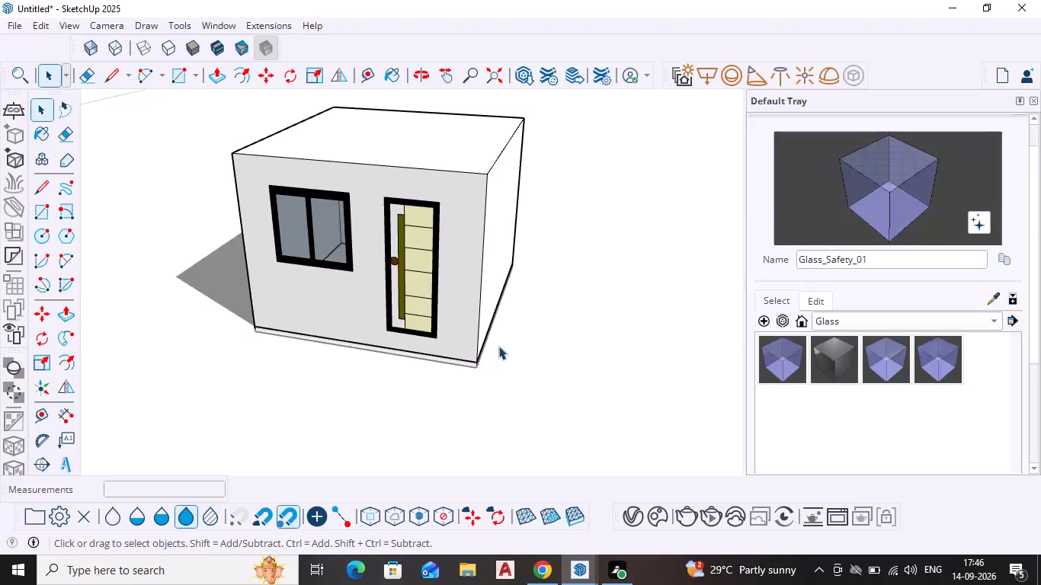
pyautogui.press('r')
pyautogui.press('Return')
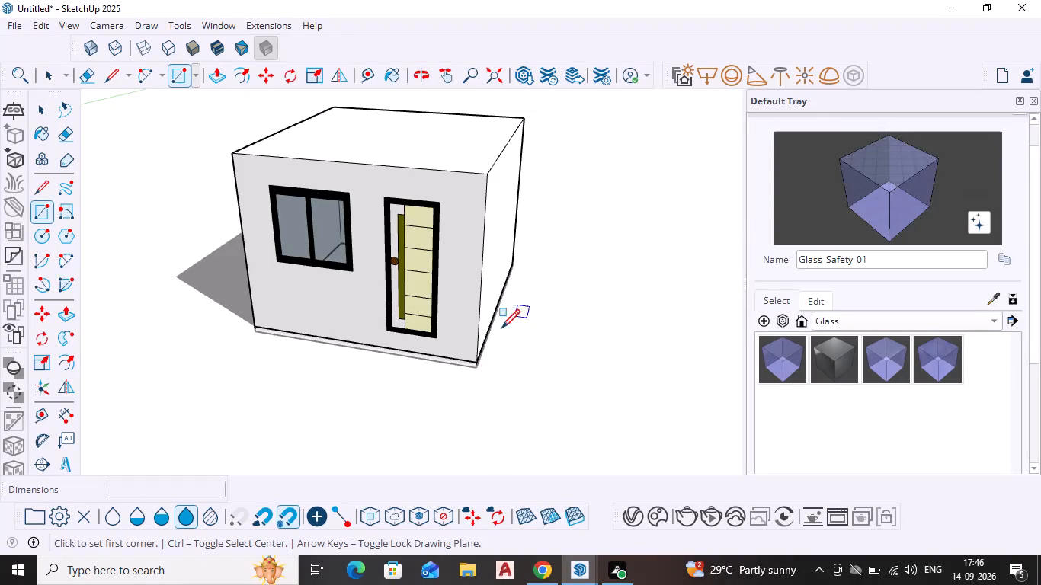
pyautogui.scroll(3, 498, 347)
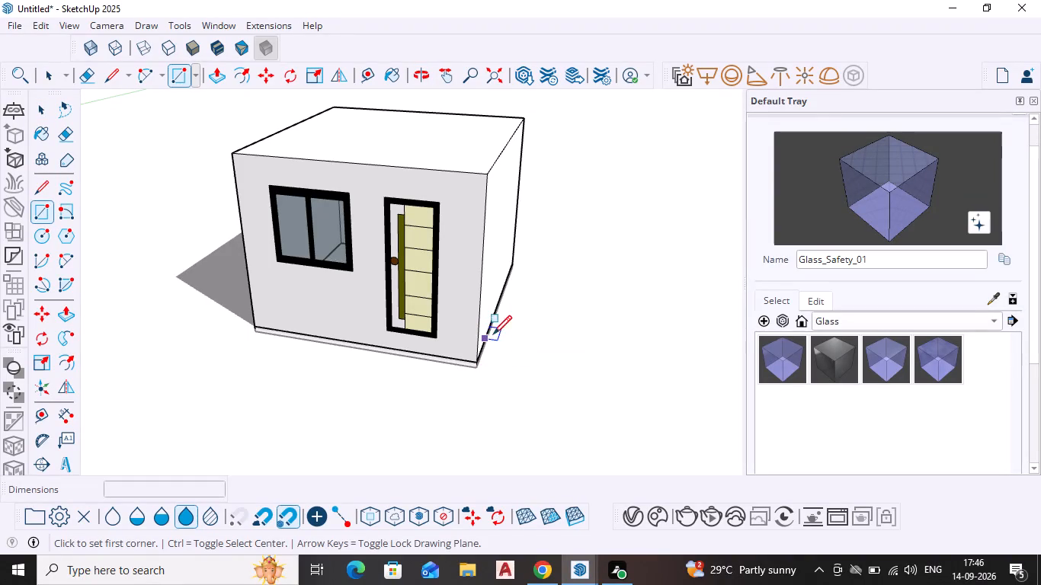
pyautogui.scroll(7, 504, 366)
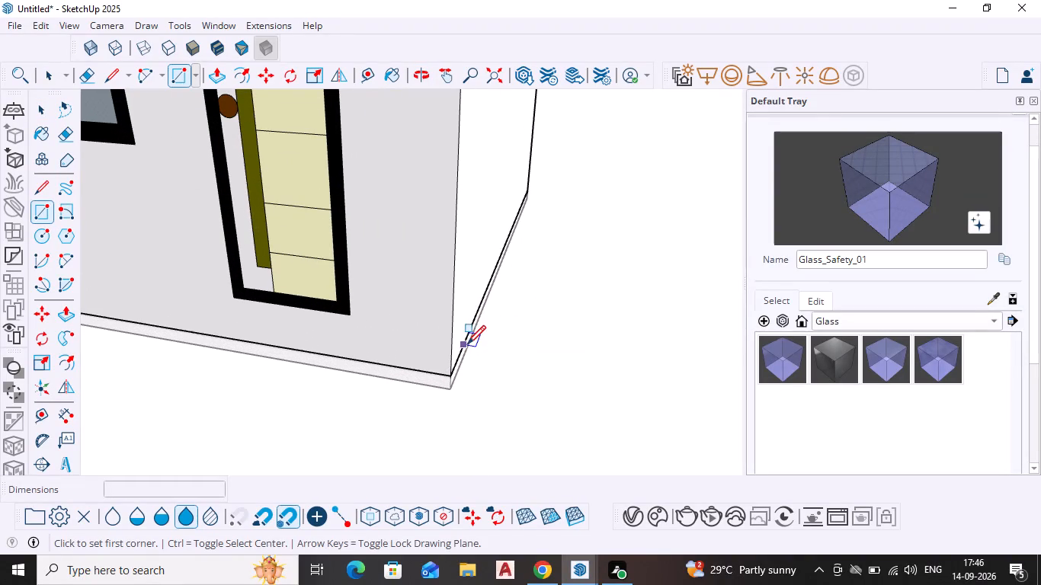
pyautogui.scroll(9, 472, 345)
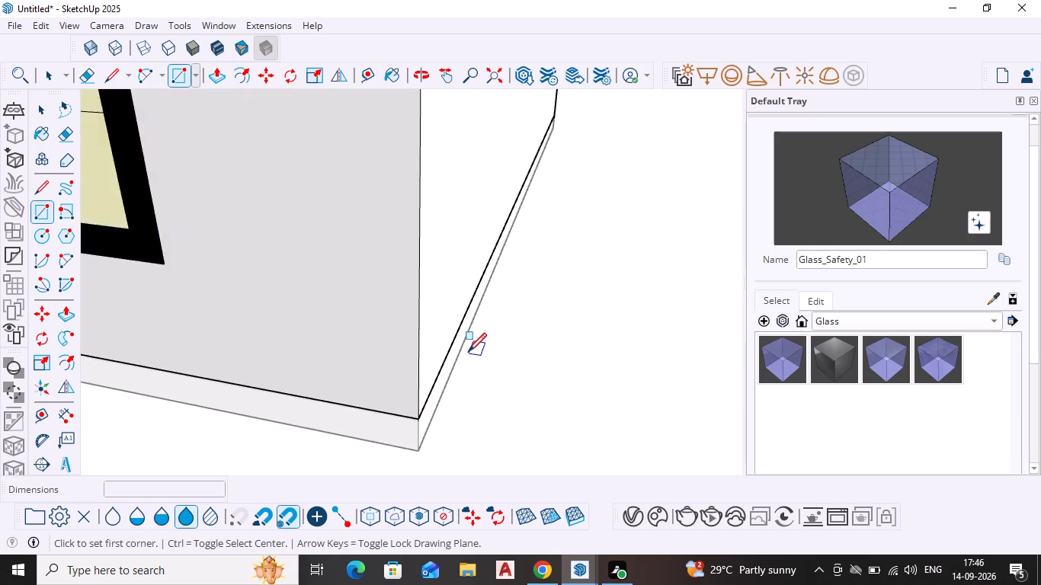
pyautogui.scroll(3, 468, 353)
pyautogui.click(456, 360)
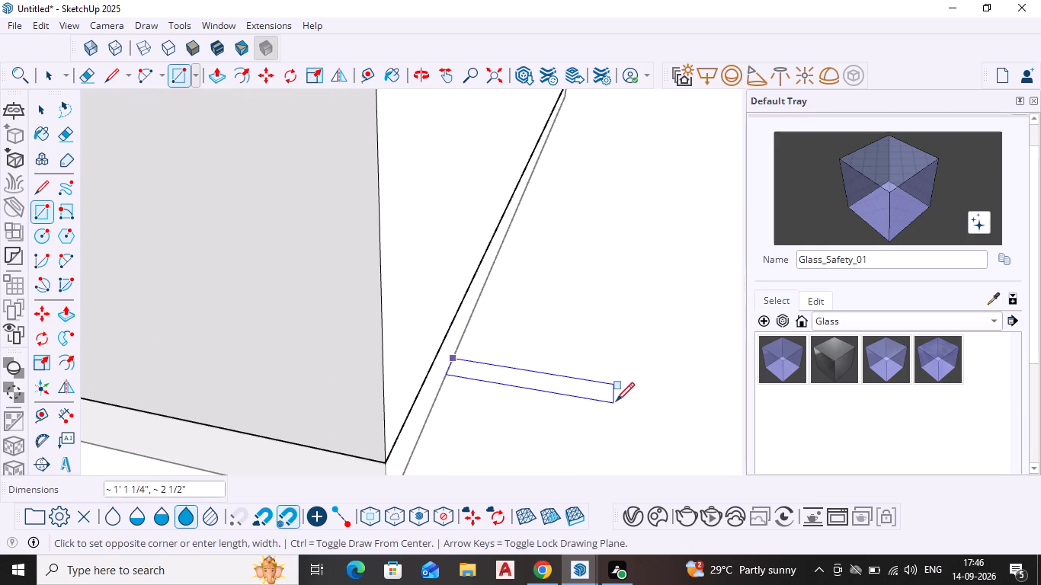
pyautogui.scroll(-4, 620, 398)
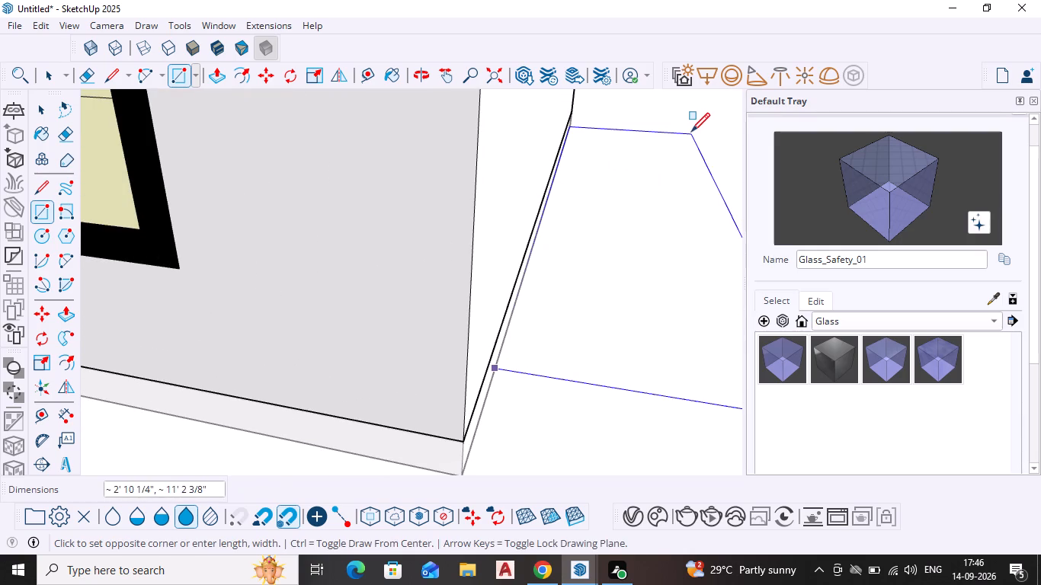
pyautogui.scroll(10, 692, 122)
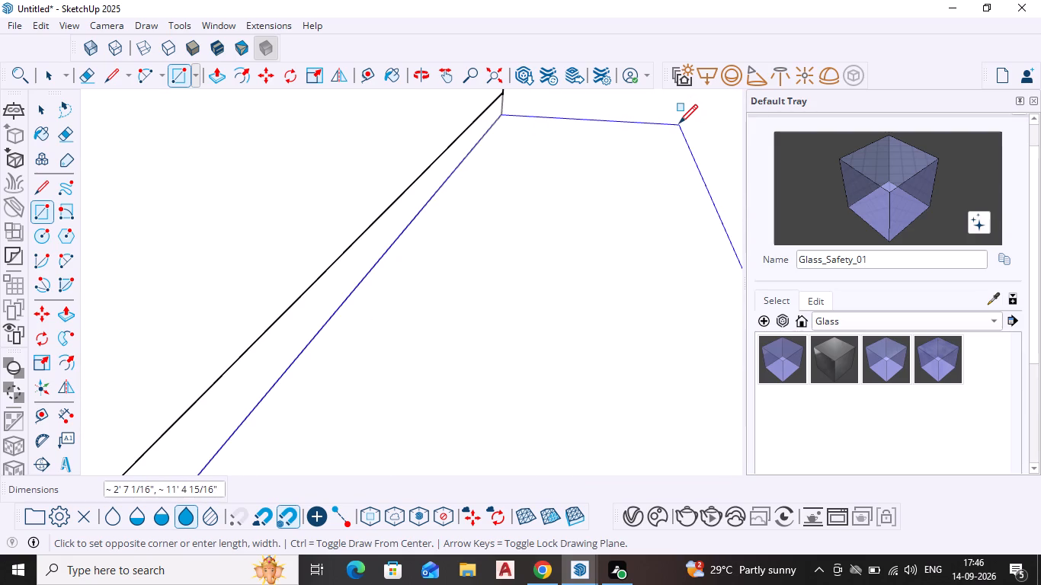
pyautogui.click(679, 125)
pyautogui.press('Escape')
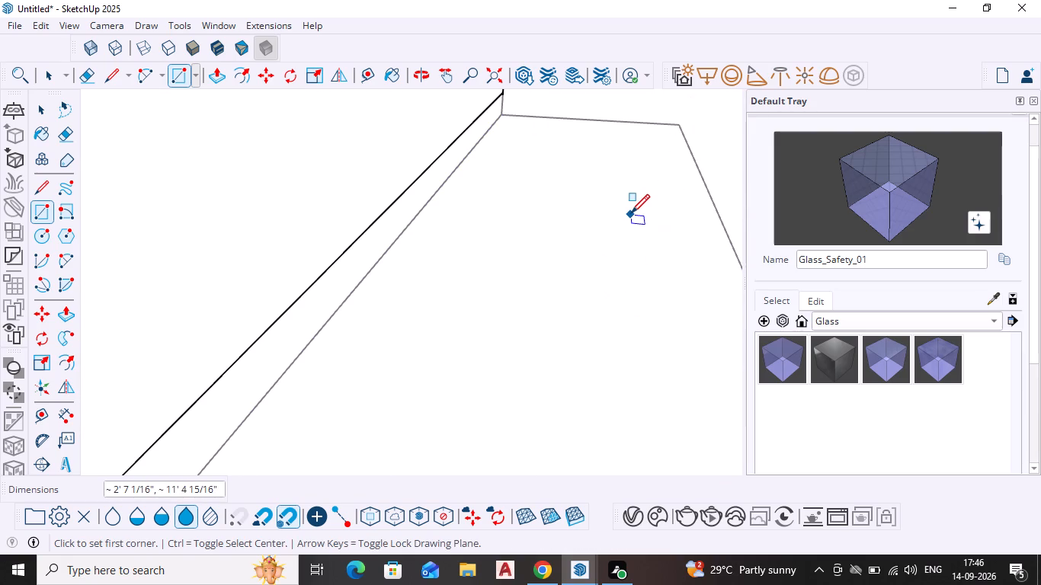
pyautogui.press('space')
pyautogui.scroll(-13, 458, 472)
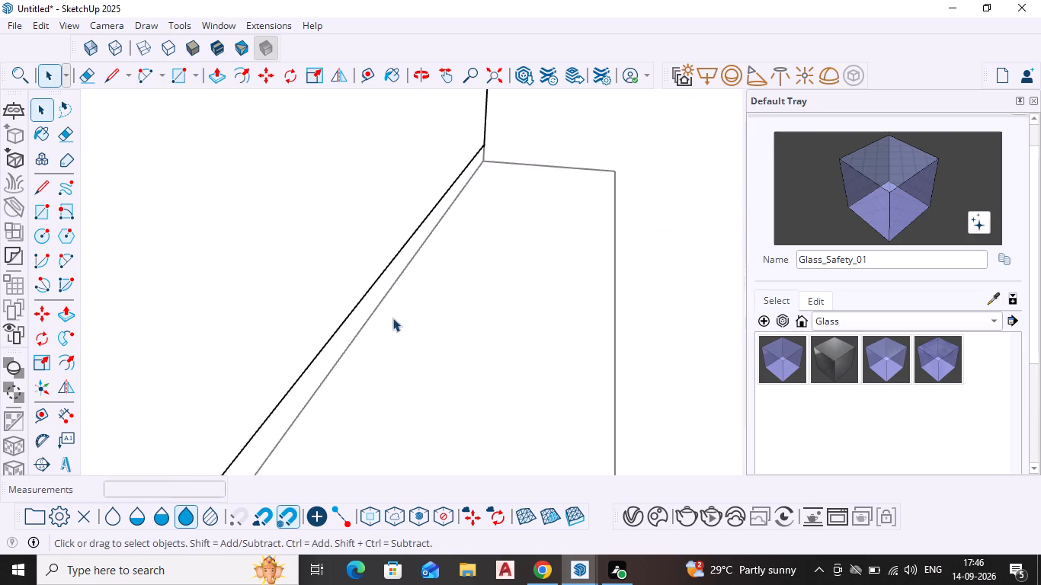
# Widen the ground-level rectangle by moving its long outer edge a little over 1' 4 7/8" farther from the slab.
pyautogui.scroll(-8, 392, 318)
pyautogui.moveTo(367, 418); pyautogui.dragTo(377, 381, button='middle')
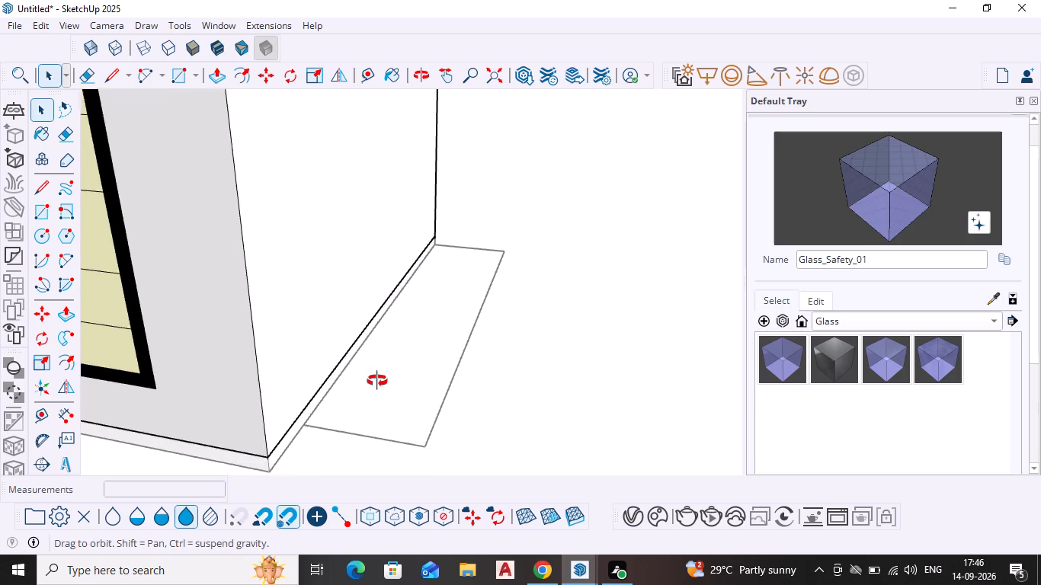
pyautogui.moveTo(377, 381); pyautogui.dragTo(432, 398, button='middle')
pyautogui.click(504, 380)
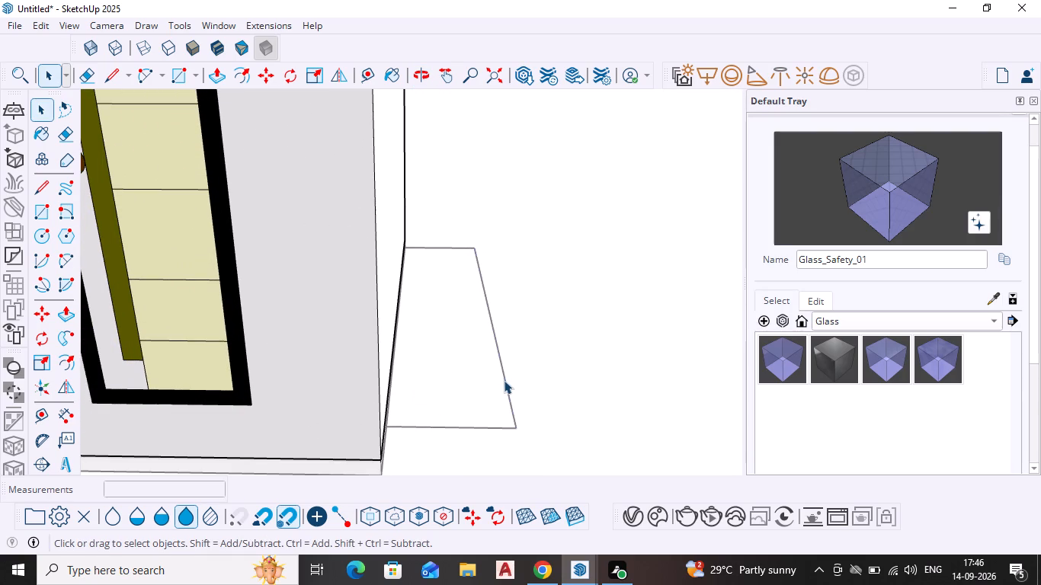
pyautogui.click(487, 390)
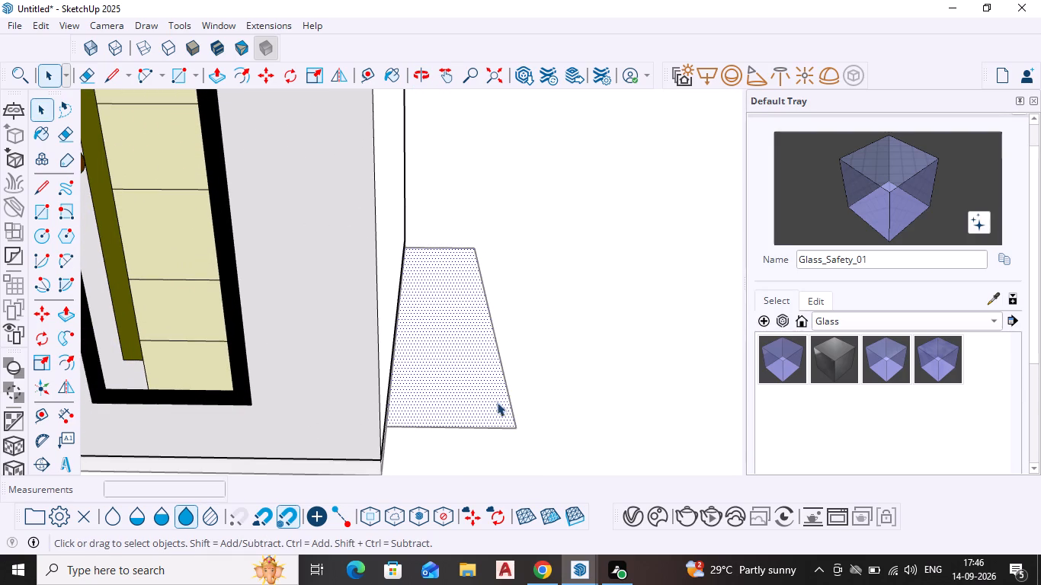
pyautogui.click(510, 405)
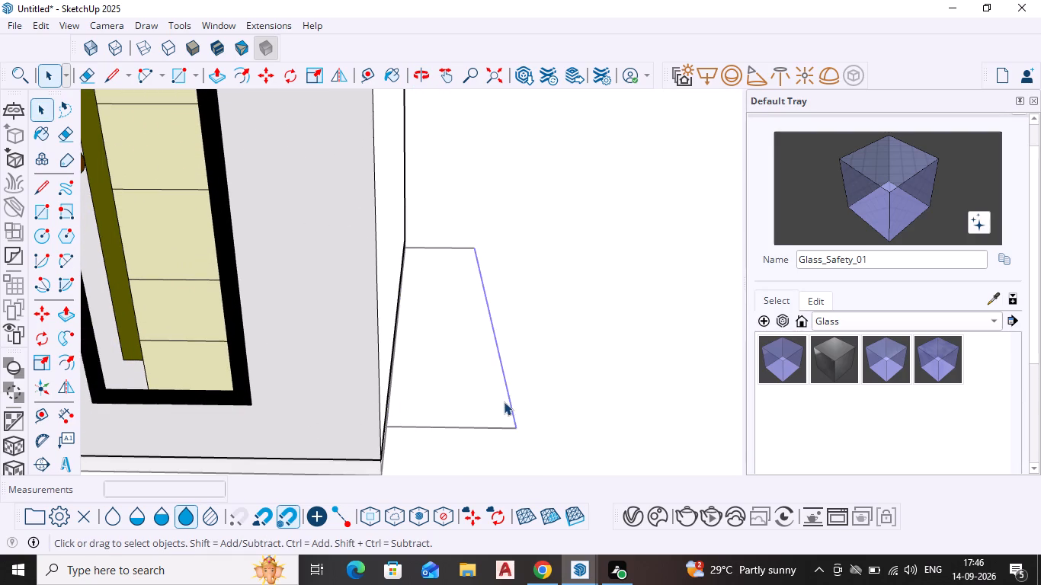
pyautogui.press('m')
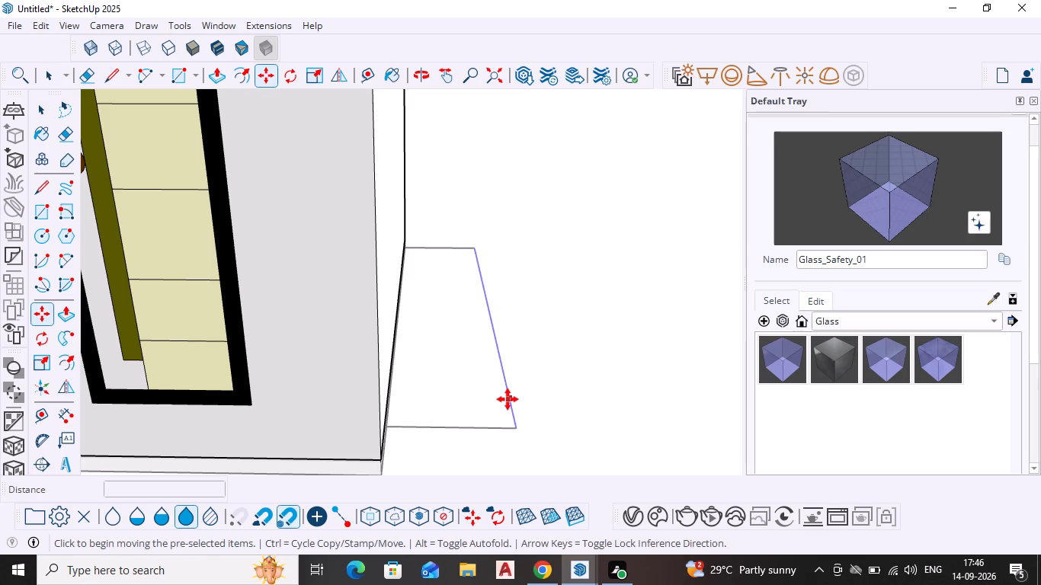
pyautogui.click(515, 427)
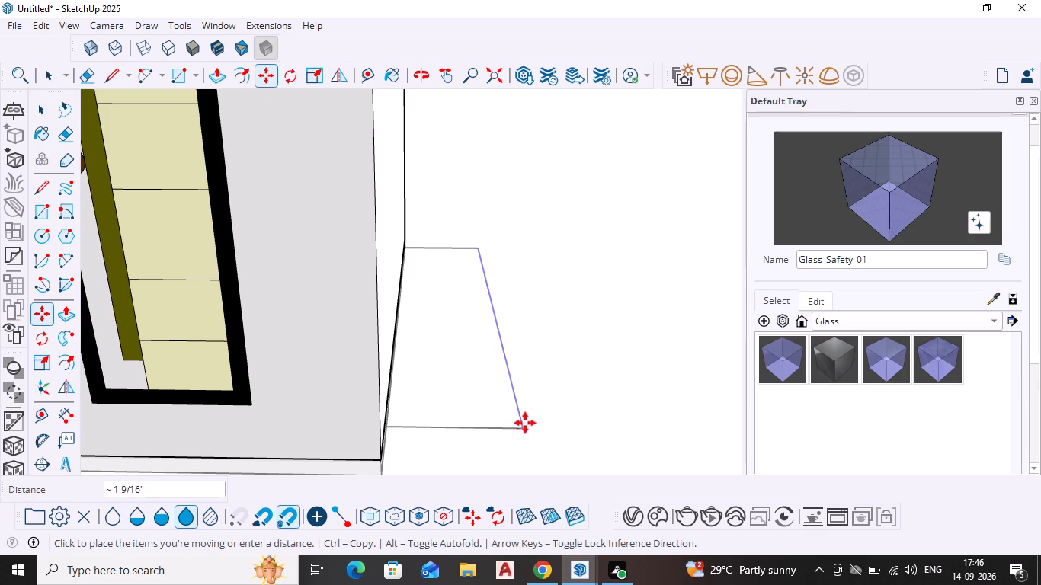
pyautogui.click(591, 413)
pyautogui.press('space')
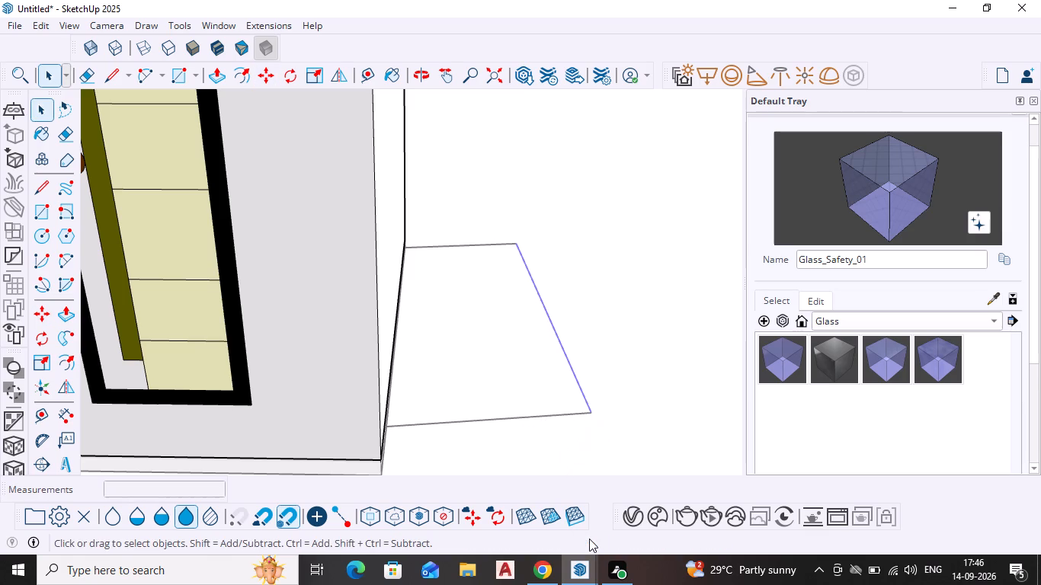
# Push/Pull the widened rectangle upward by 4" beside the slab.
pyautogui.click(485, 380)
pyautogui.press('p')
pyautogui.press('Return')
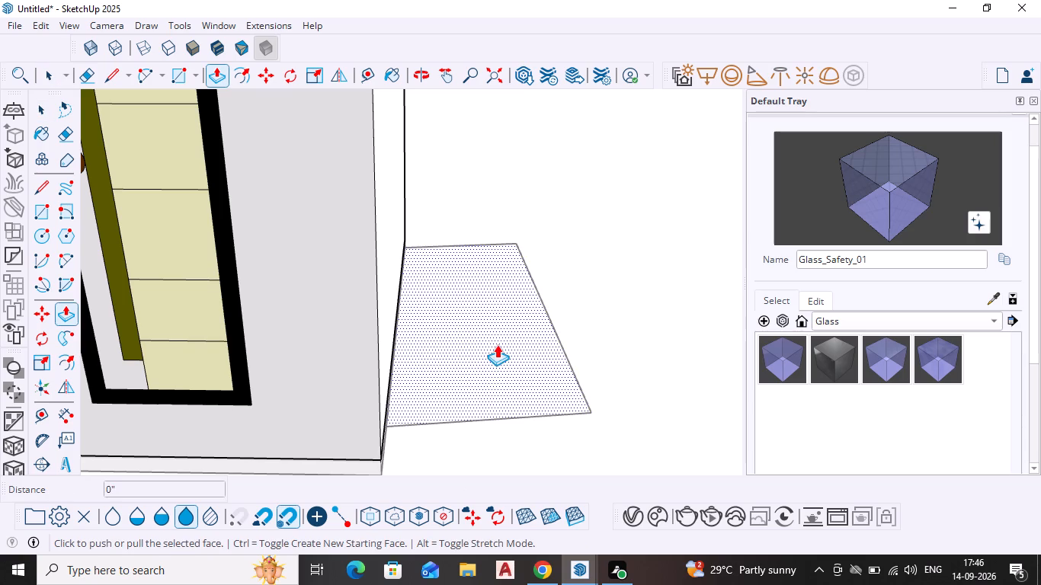
pyautogui.click(437, 376)
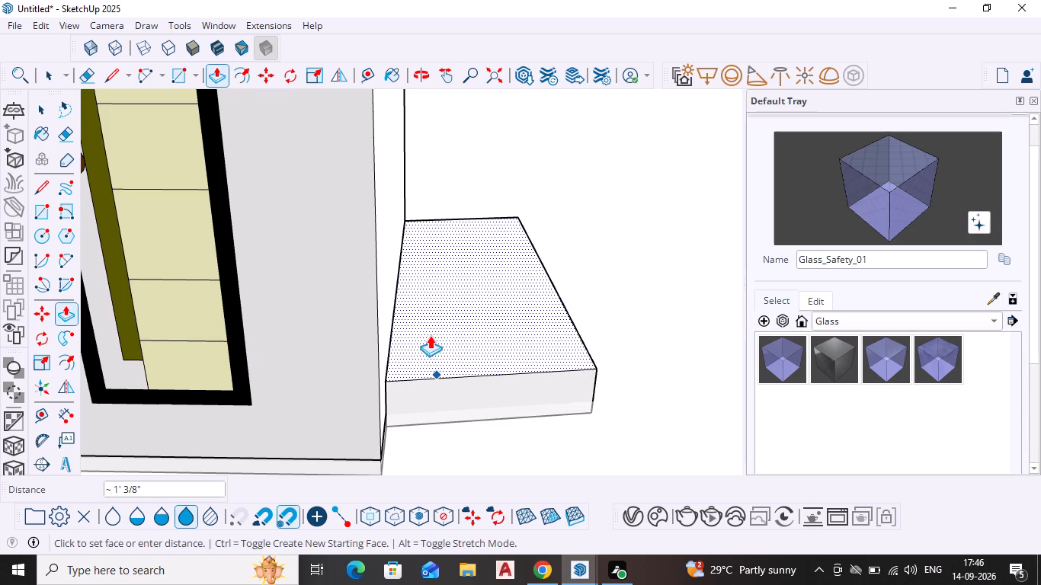
pyautogui.press('4')
pyautogui.hotkey('shift', '"')
pyautogui.press('Return')
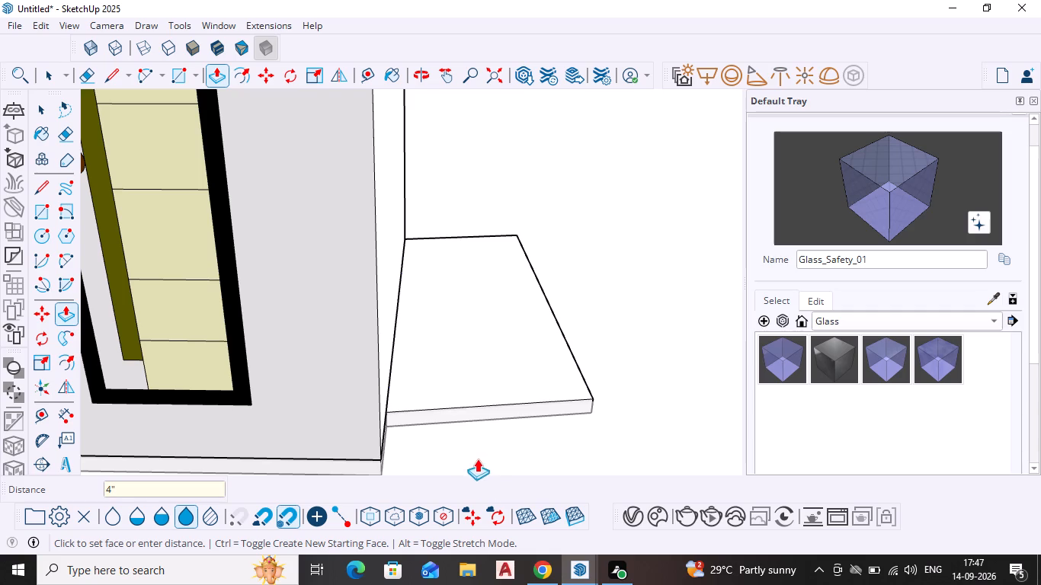
pyautogui.press('space')
# Group all connected faces and edges of the raised strip beside the door-side wall.
pyautogui.scroll(-2, 514, 417)
pyautogui.moveTo(514, 417); pyautogui.dragTo(136, 370, button='middle')
pyautogui.moveTo(251, 296); pyautogui.dragTo(230, 390, button='middle')
pyautogui.scroll(-1, 251, 296)
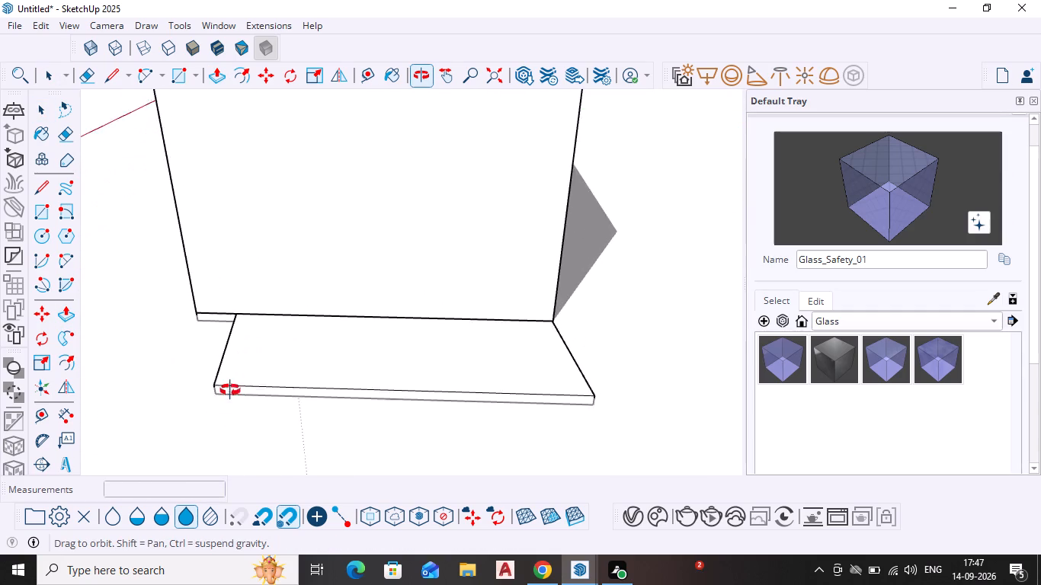
pyautogui.moveTo(230, 390); pyautogui.dragTo(203, 455, button='middle')
pyautogui.moveTo(198, 421); pyautogui.dragTo(664, 373, button='middle')
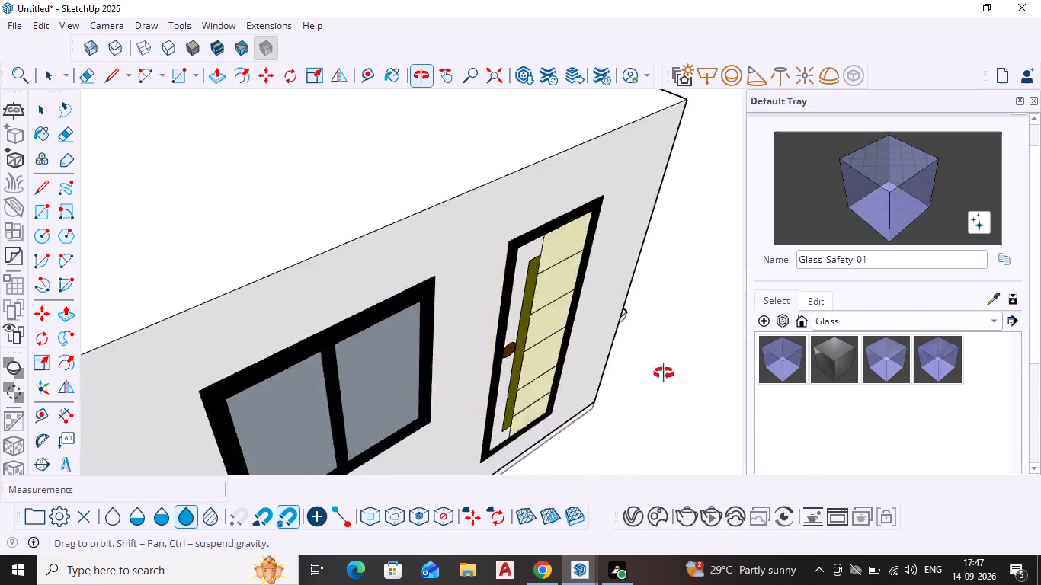
pyautogui.moveTo(664, 373); pyautogui.dragTo(597, 340, button='middle')
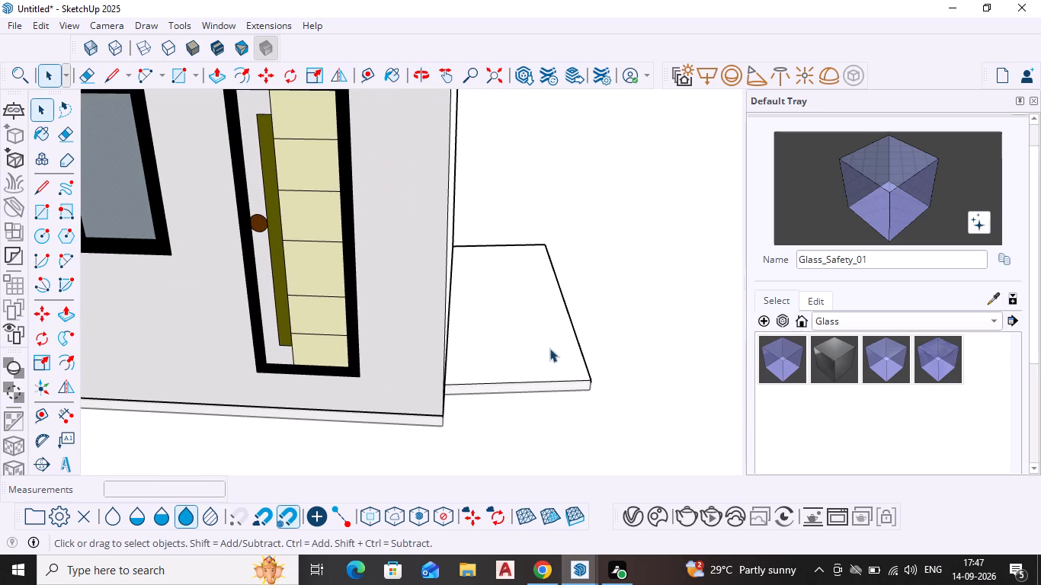
pyautogui.click(532, 345)
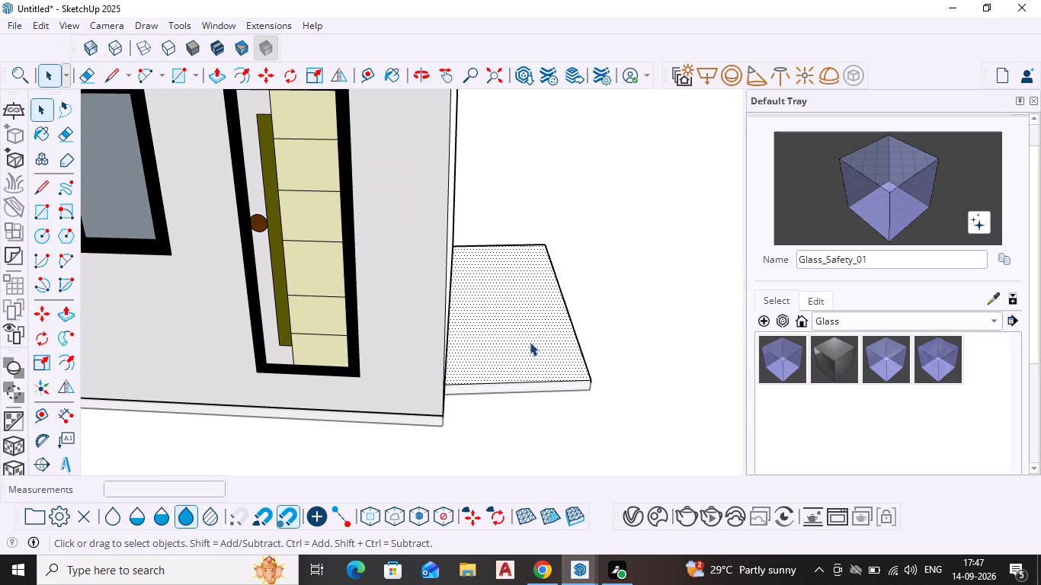
pyautogui.moveTo(539, 351); pyautogui.dragTo(547, 344)
pyautogui.tripleClick(547, 344)
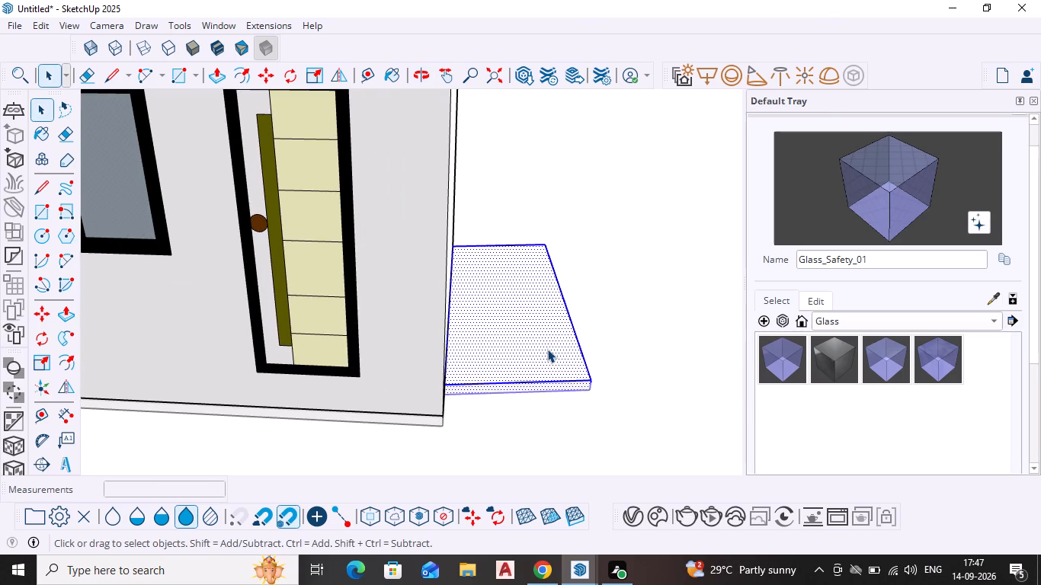
pyautogui.rightClick(547, 350)
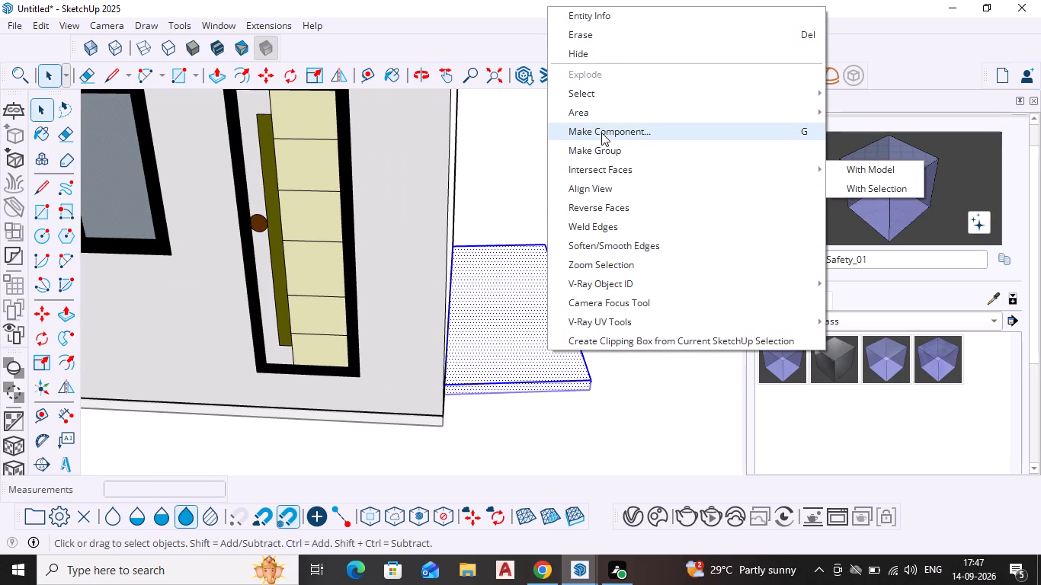
pyautogui.click(604, 146)
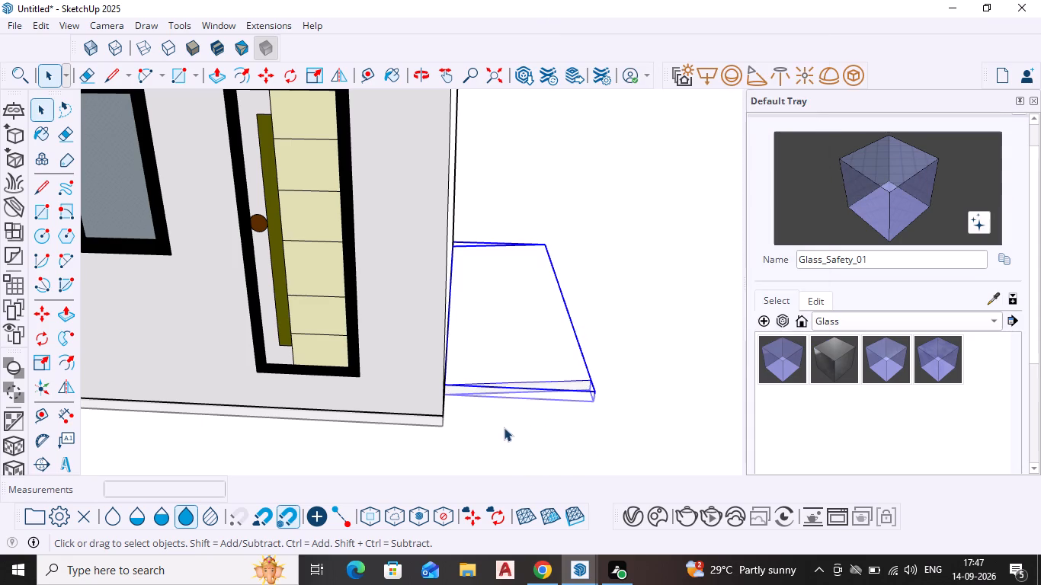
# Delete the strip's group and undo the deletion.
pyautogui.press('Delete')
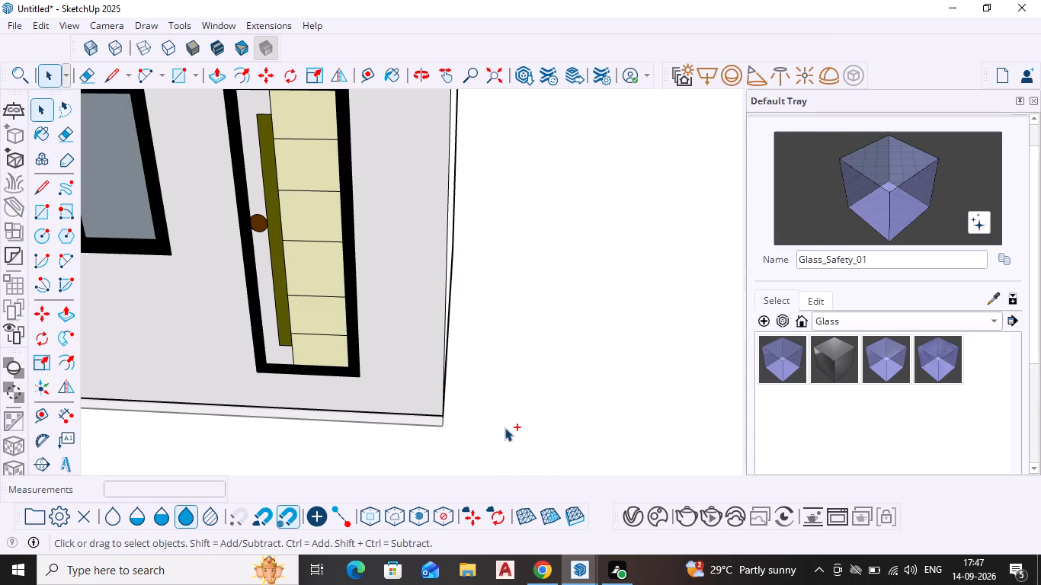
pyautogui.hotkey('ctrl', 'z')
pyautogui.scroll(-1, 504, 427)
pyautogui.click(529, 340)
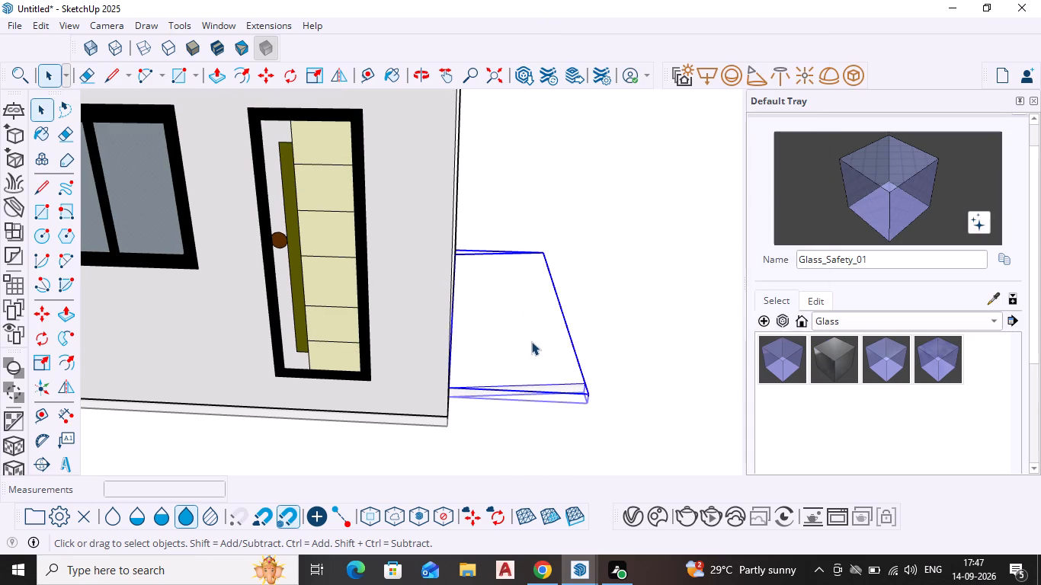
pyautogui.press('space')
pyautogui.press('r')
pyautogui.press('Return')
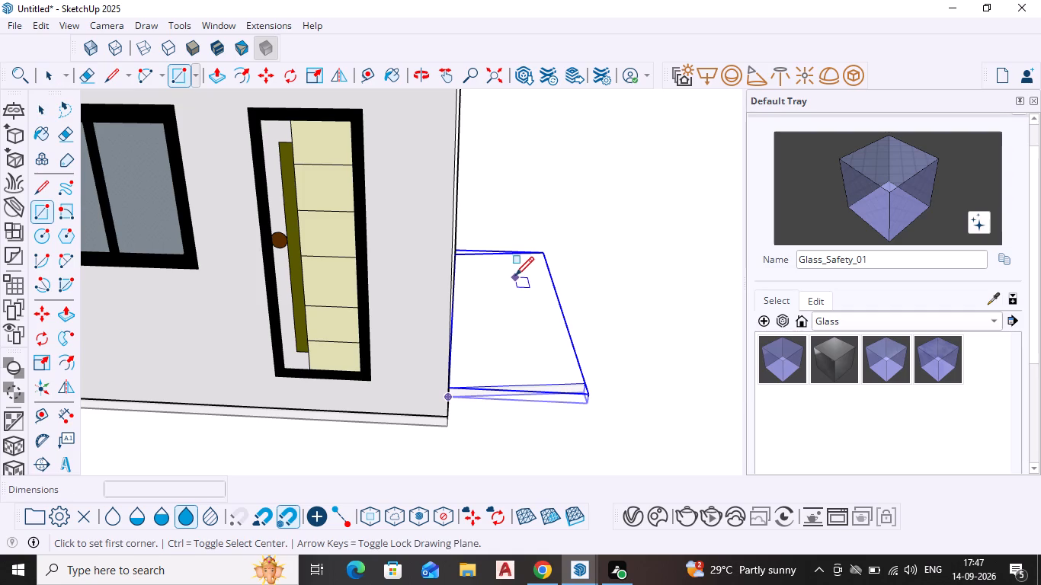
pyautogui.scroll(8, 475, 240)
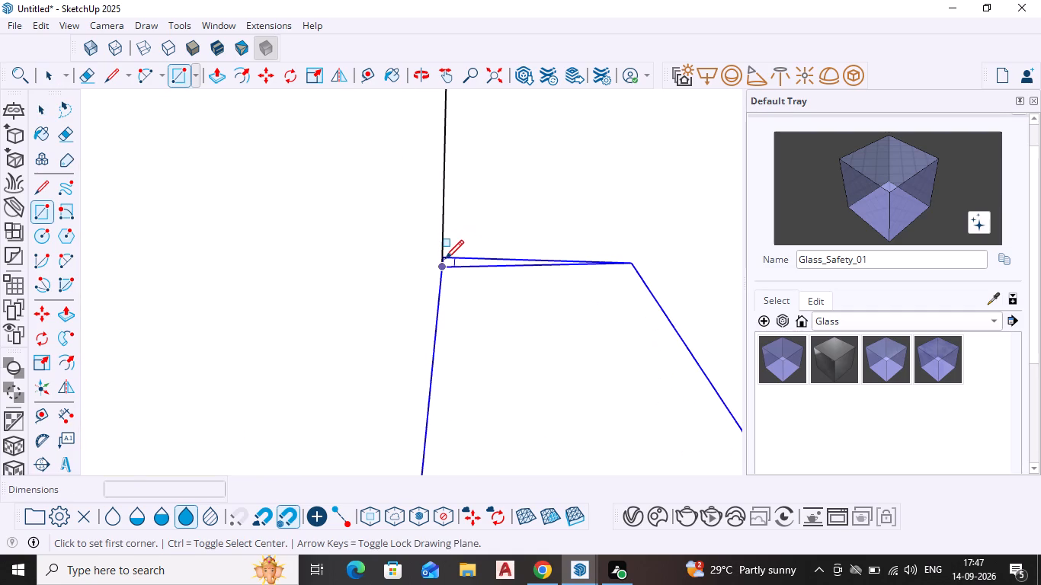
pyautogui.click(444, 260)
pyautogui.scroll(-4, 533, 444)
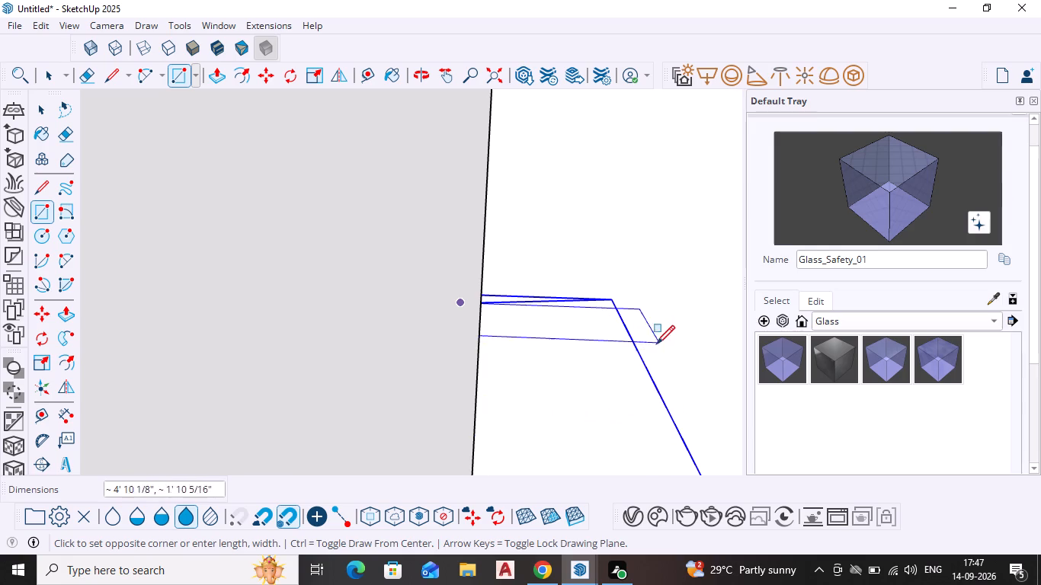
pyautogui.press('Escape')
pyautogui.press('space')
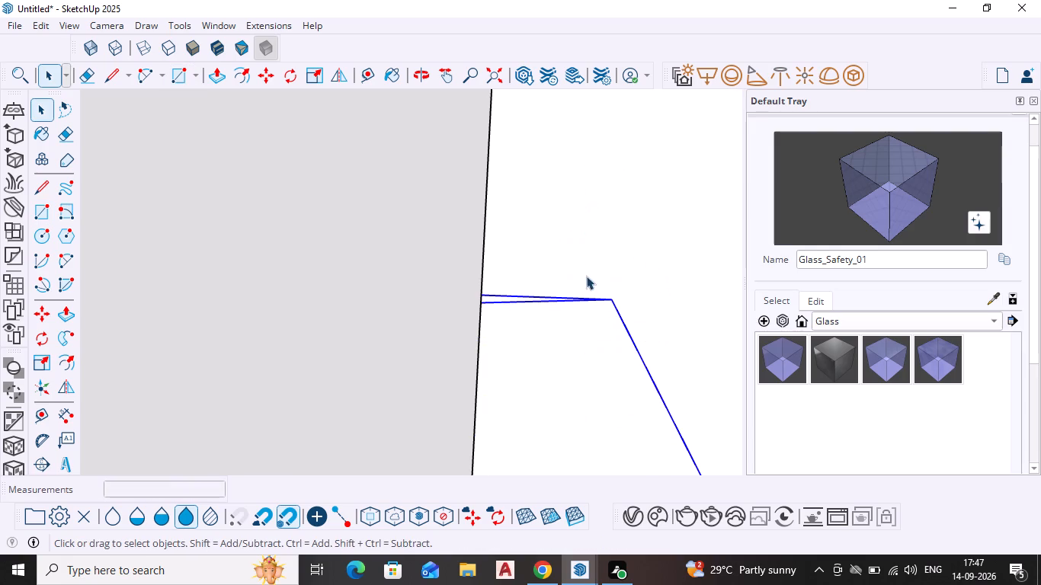
# Examine the grouped strip and its junction with the slab from below and from above its short front end.
pyautogui.scroll(-3, 607, 293)
pyautogui.keyDown('shift'); pyautogui.scroll(-1, 604, 358); pyautogui.keyUp('shift')
pyautogui.keyDown('shift'); pyautogui.moveTo(604, 358); pyautogui.dragTo(500, 228, button='middle'); pyautogui.keyUp('shift')
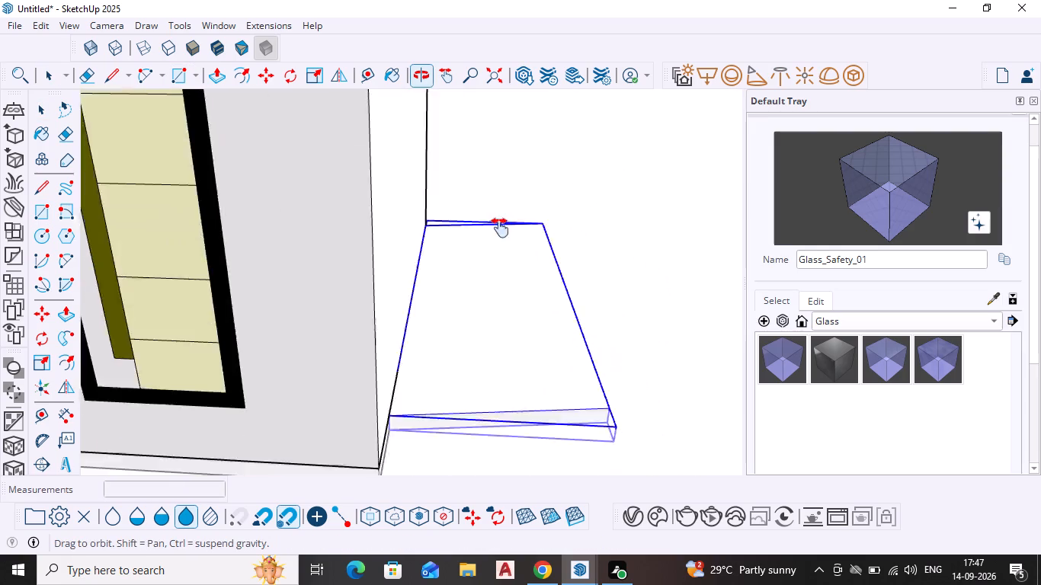
pyautogui.keyDown('shift'); pyautogui.moveTo(500, 228); pyautogui.dragTo(435, 160, button='middle'); pyautogui.keyUp('shift')
pyautogui.moveTo(433, 302); pyautogui.dragTo(395, 209, button='middle')
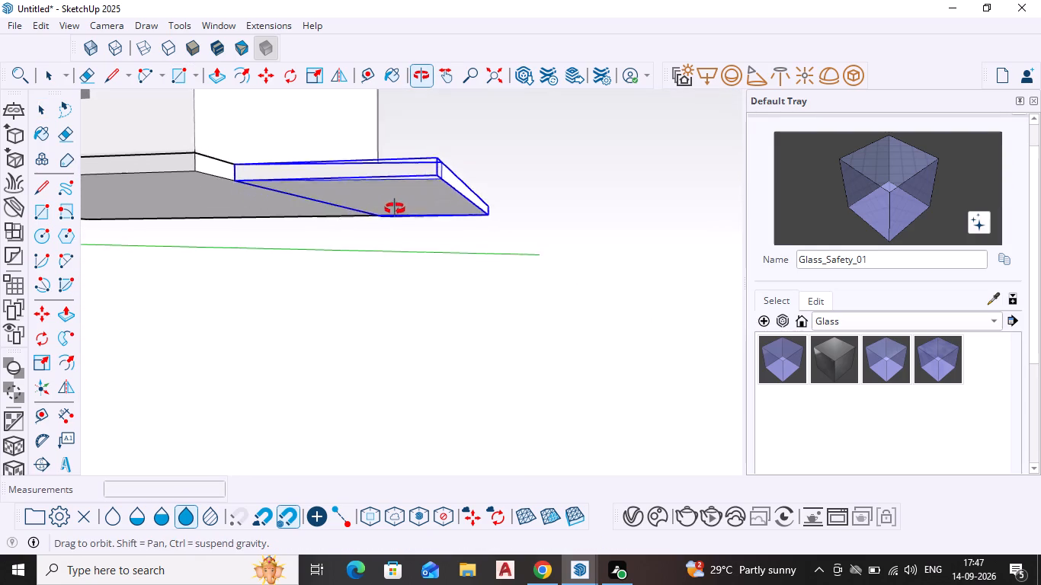
pyautogui.moveTo(395, 209); pyautogui.dragTo(322, 366, button='middle')
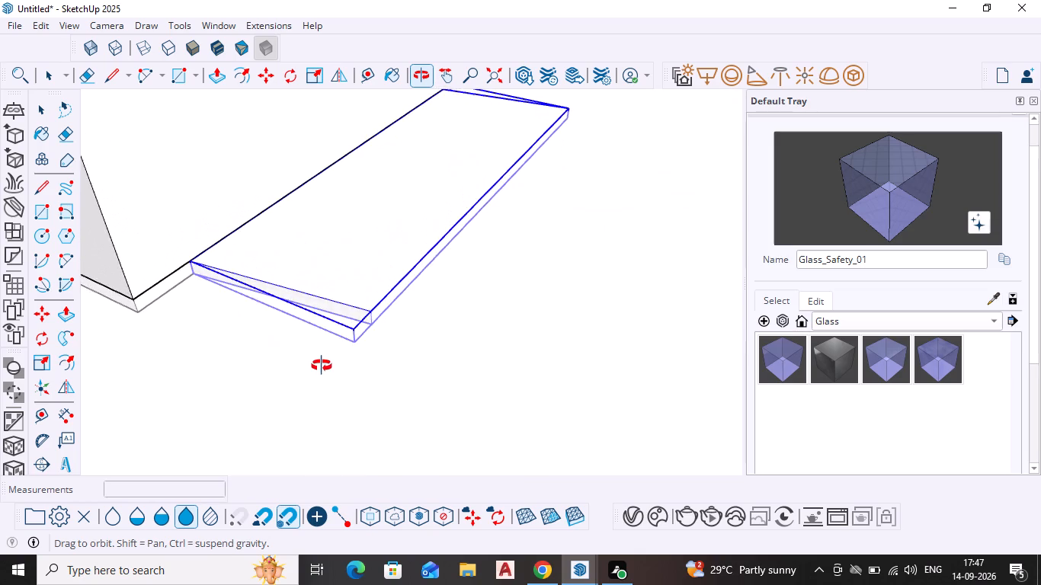
pyautogui.moveTo(322, 366); pyautogui.dragTo(317, 373, button='middle')
pyautogui.moveTo(433, 280); pyautogui.dragTo(422, 304, button='middle')
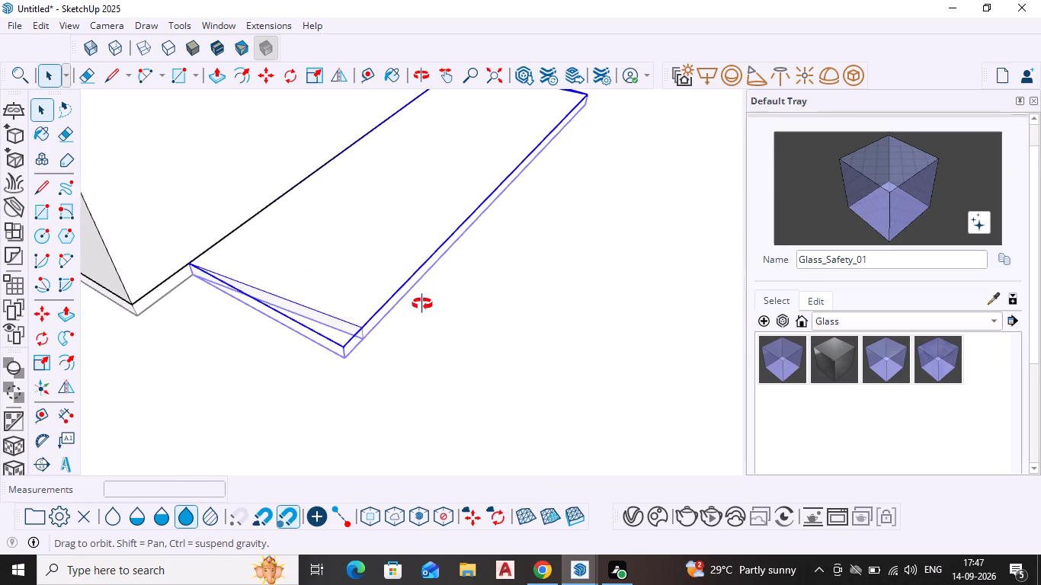
pyautogui.moveTo(422, 304); pyautogui.dragTo(419, 318, button='middle')
pyautogui.press('space')
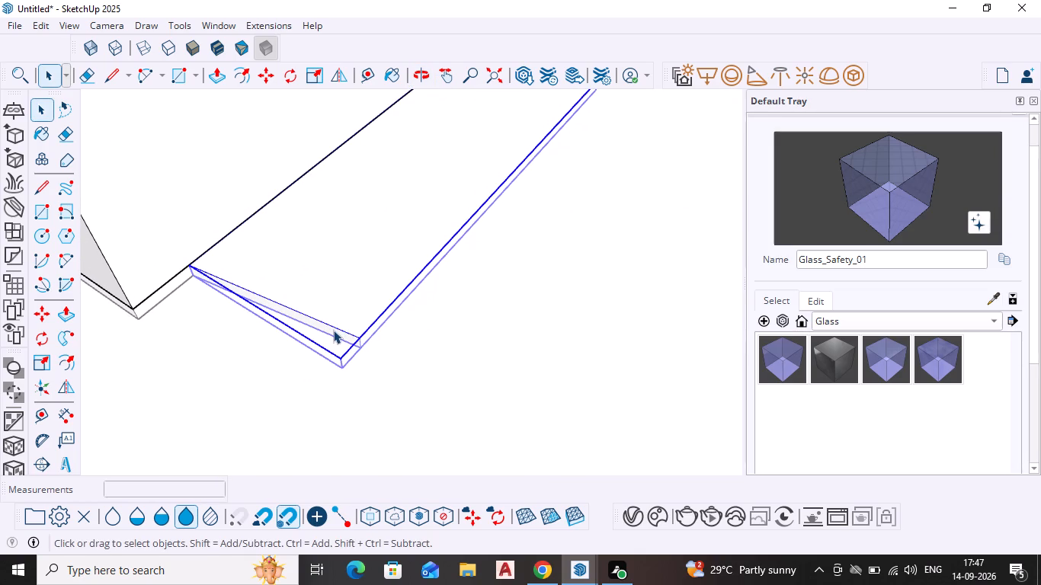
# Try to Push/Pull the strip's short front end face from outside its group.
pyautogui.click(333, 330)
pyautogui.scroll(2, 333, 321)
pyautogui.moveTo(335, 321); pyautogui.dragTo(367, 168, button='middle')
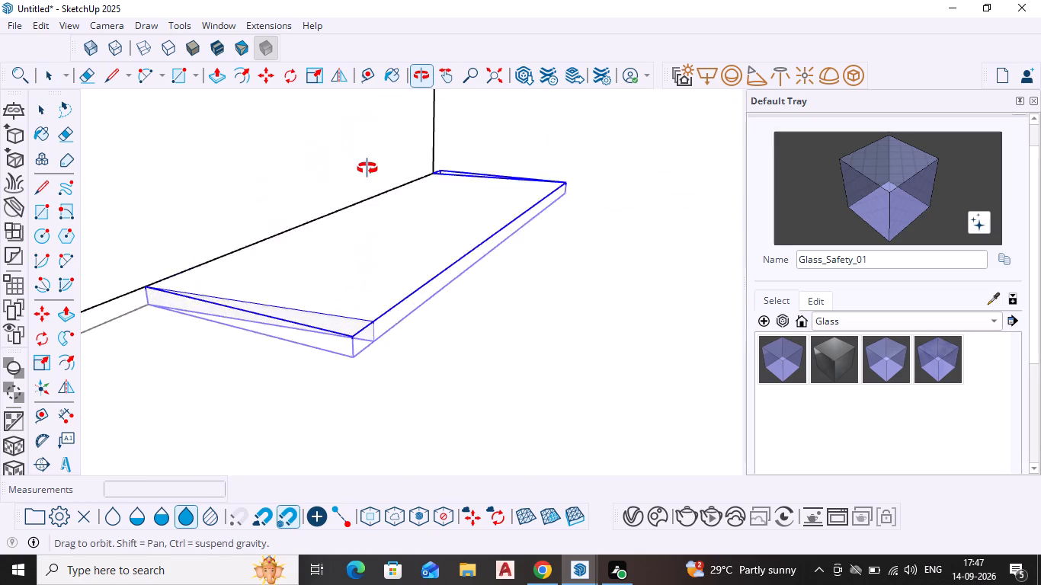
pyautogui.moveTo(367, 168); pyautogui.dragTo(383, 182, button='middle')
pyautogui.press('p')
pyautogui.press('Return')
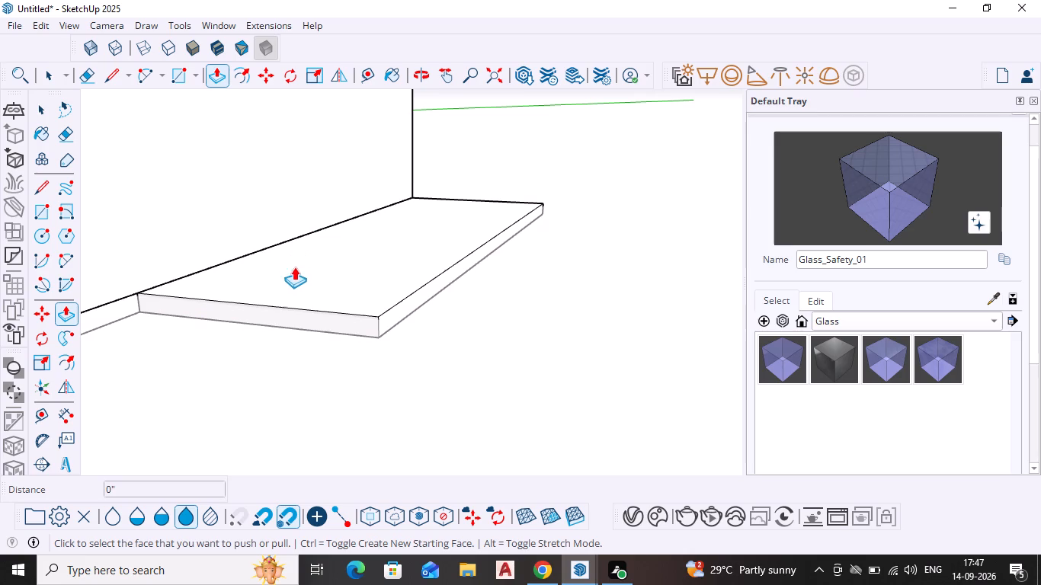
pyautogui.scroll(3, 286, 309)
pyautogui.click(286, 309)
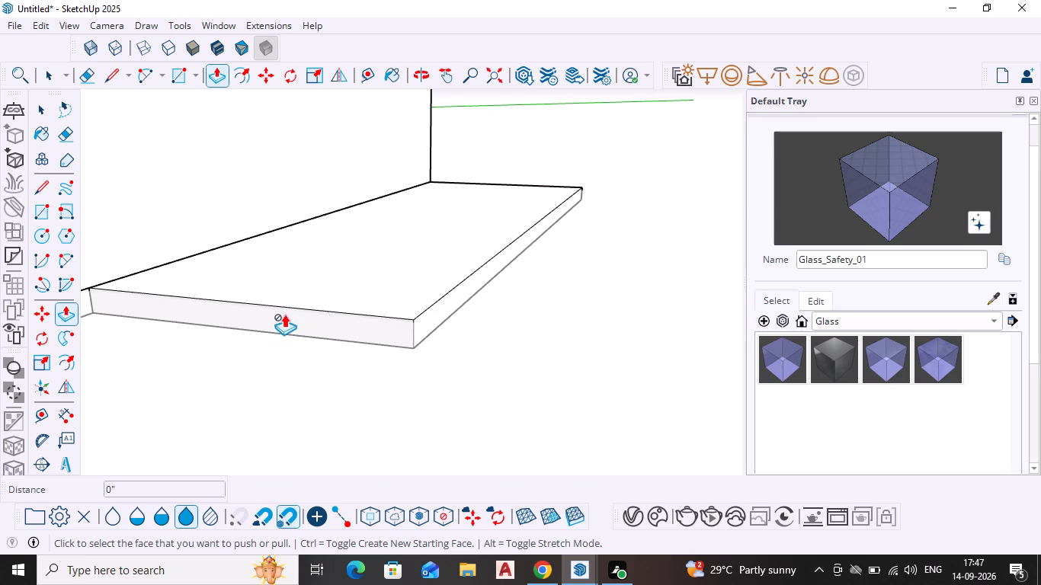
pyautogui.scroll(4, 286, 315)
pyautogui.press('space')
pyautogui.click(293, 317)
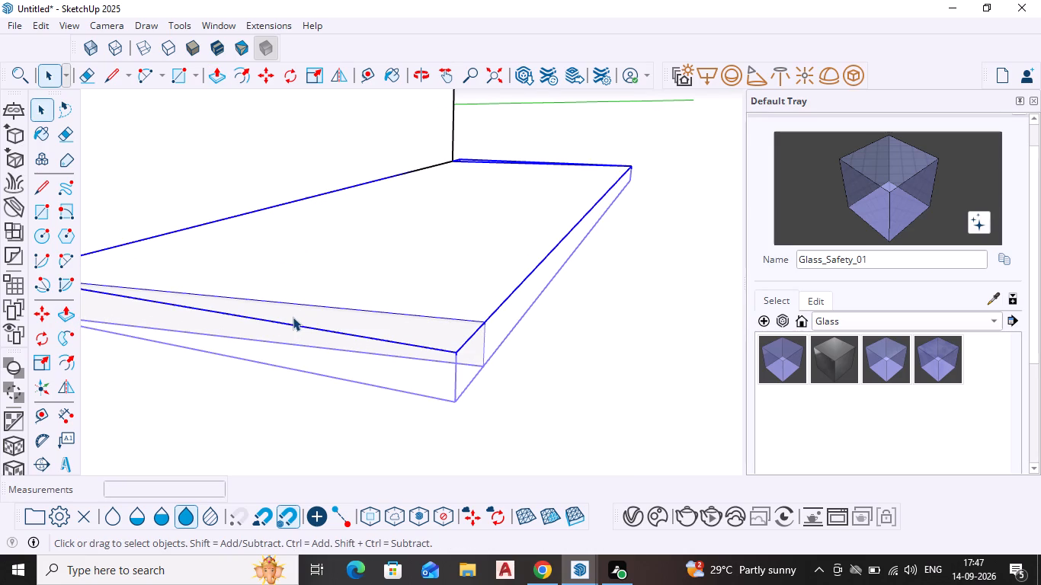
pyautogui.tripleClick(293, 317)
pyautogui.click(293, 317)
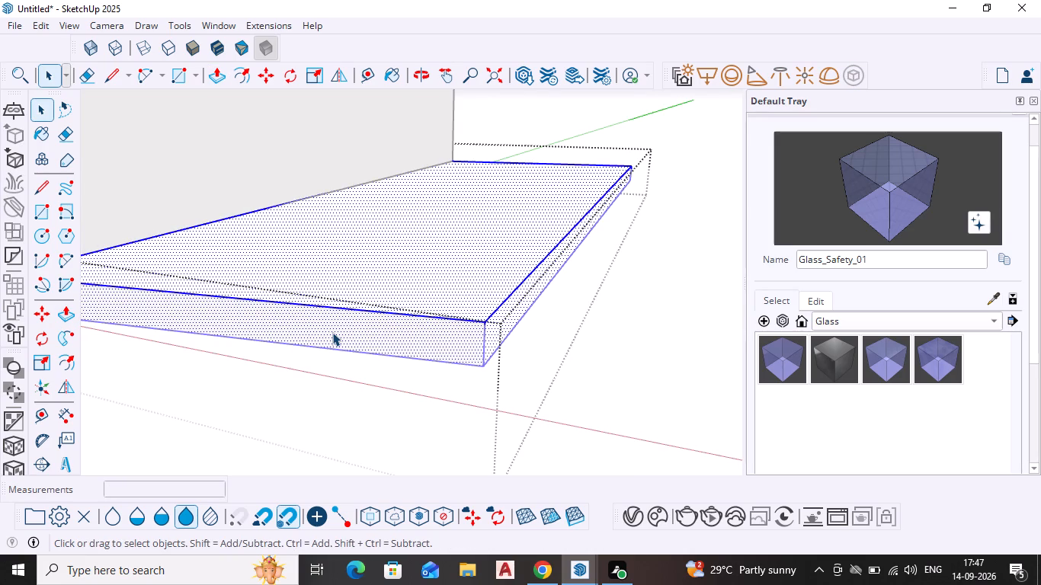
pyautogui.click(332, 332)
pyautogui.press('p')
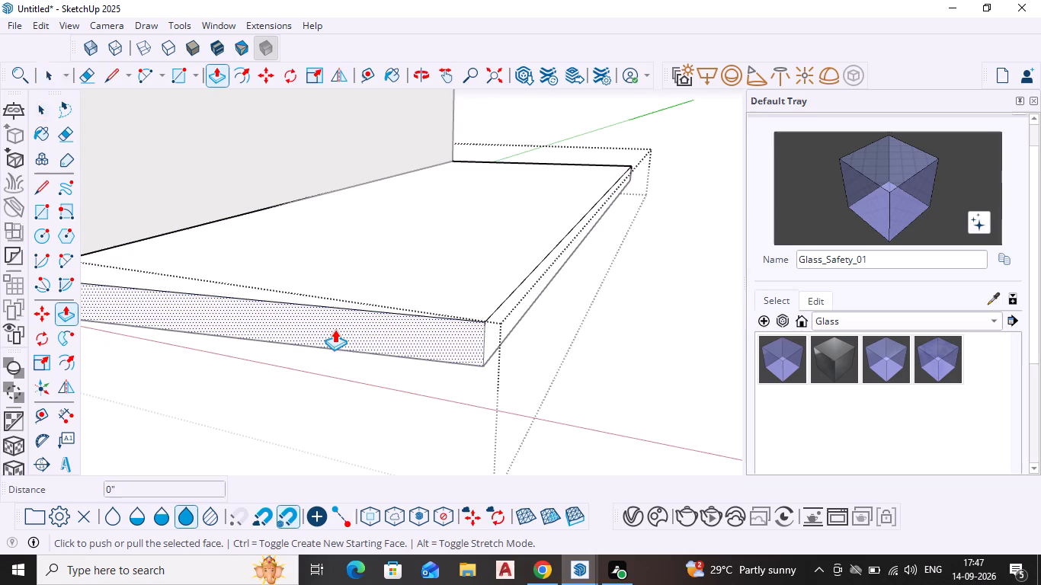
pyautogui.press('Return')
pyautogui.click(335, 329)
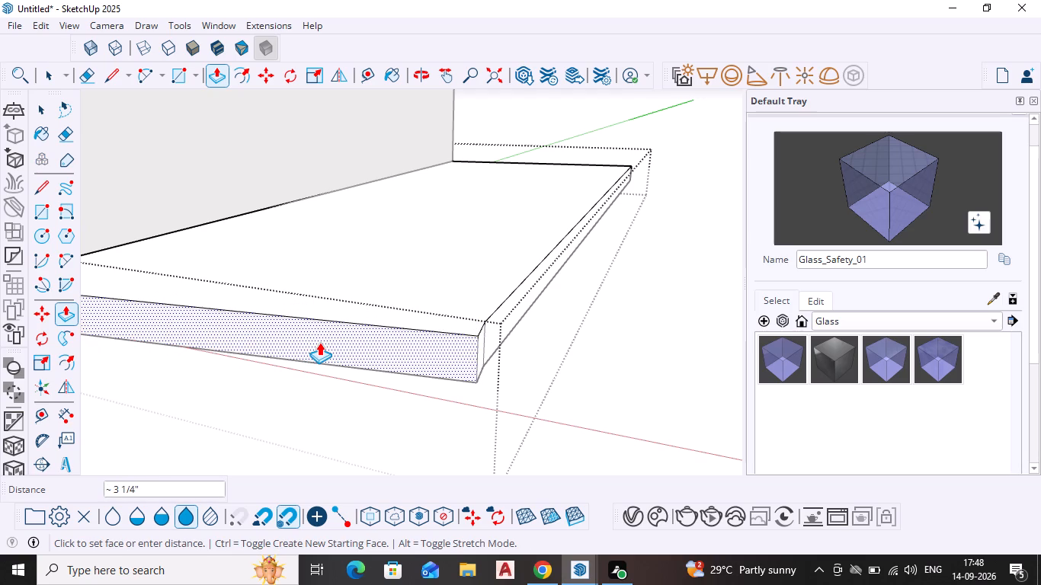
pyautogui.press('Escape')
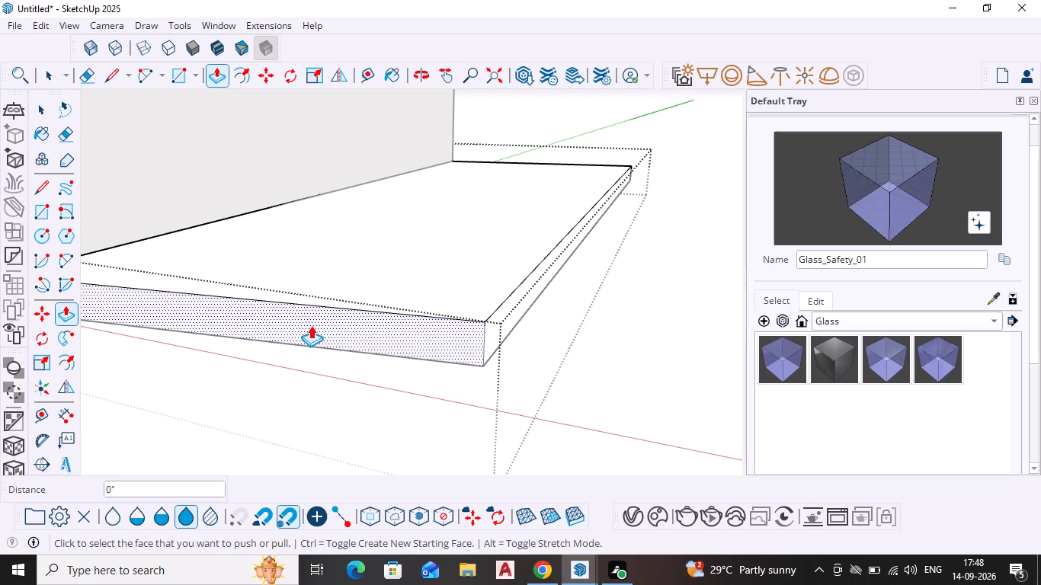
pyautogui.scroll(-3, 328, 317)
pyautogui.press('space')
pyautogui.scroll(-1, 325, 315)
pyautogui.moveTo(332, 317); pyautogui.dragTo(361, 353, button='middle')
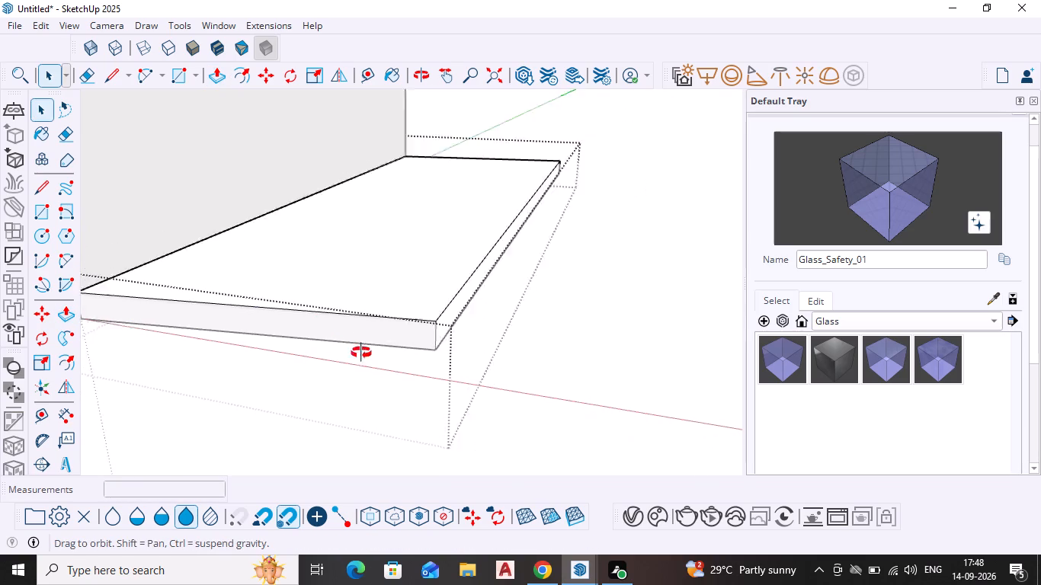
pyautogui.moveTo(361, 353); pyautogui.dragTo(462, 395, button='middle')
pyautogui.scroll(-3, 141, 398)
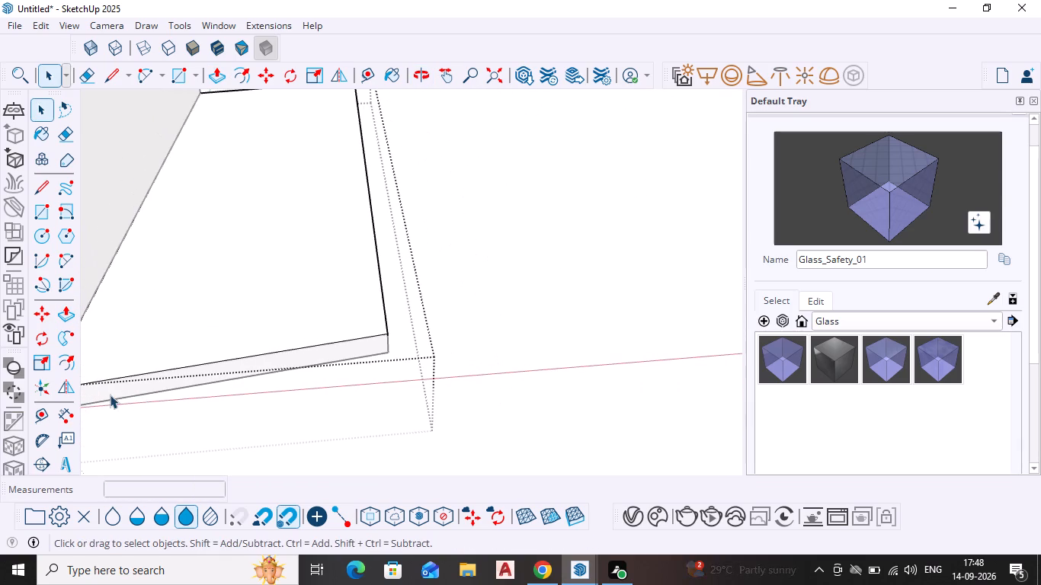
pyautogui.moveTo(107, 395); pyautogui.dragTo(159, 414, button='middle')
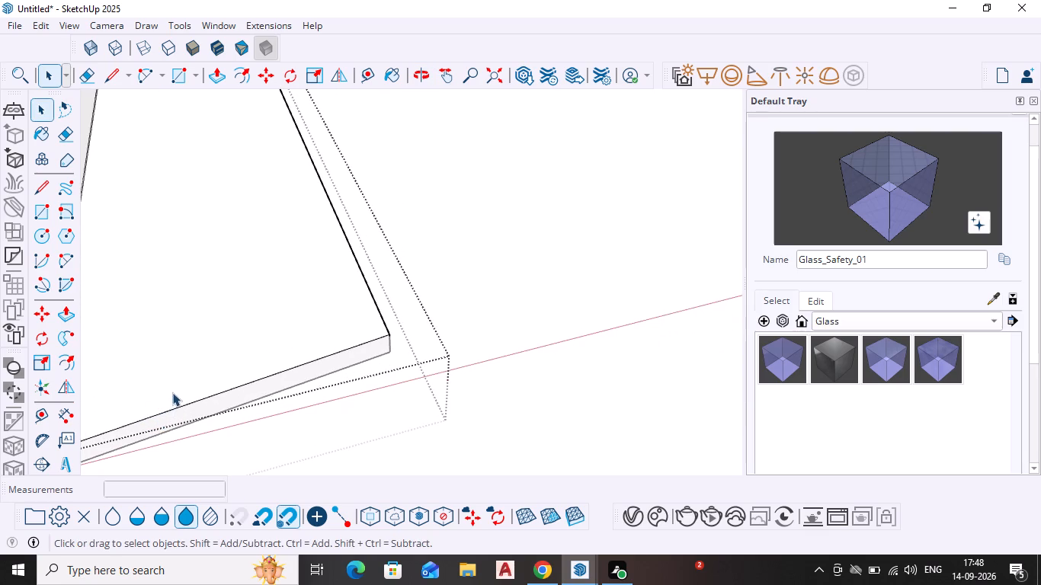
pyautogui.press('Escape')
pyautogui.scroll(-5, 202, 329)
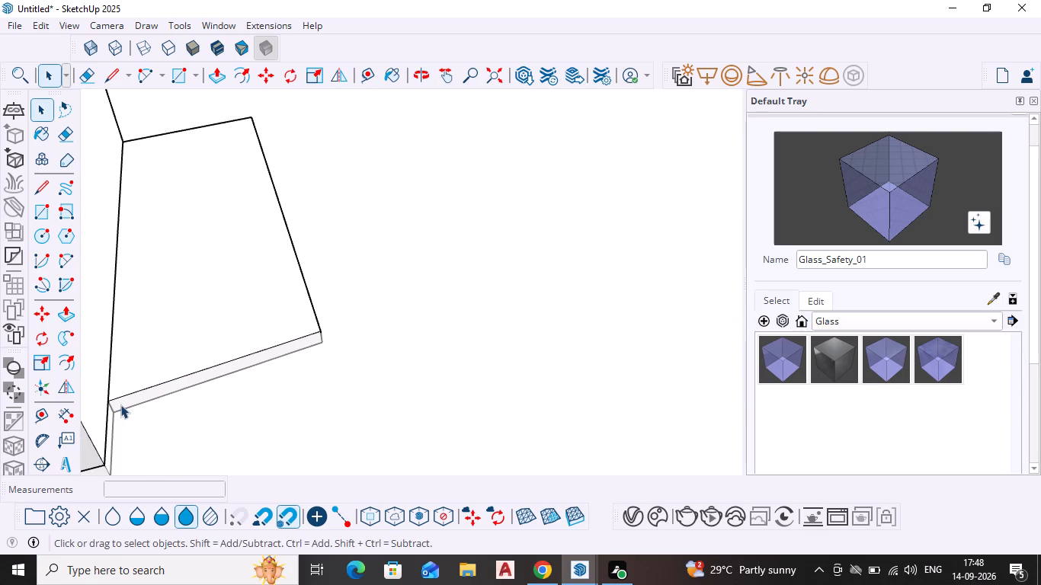
# Undo the recent operations on the strip until the whole raised strip beside the slab is removed.
pyautogui.hotkey('ctrl', 'z')
pyautogui.hotkey('ctrl', 'z')
pyautogui.hotkey('ctrl', 'z')
pyautogui.hotkey('ctrl', 'z')
pyautogui.hotkey('ctrl', 'z')
pyautogui.hotkey('ctrl', 'z')
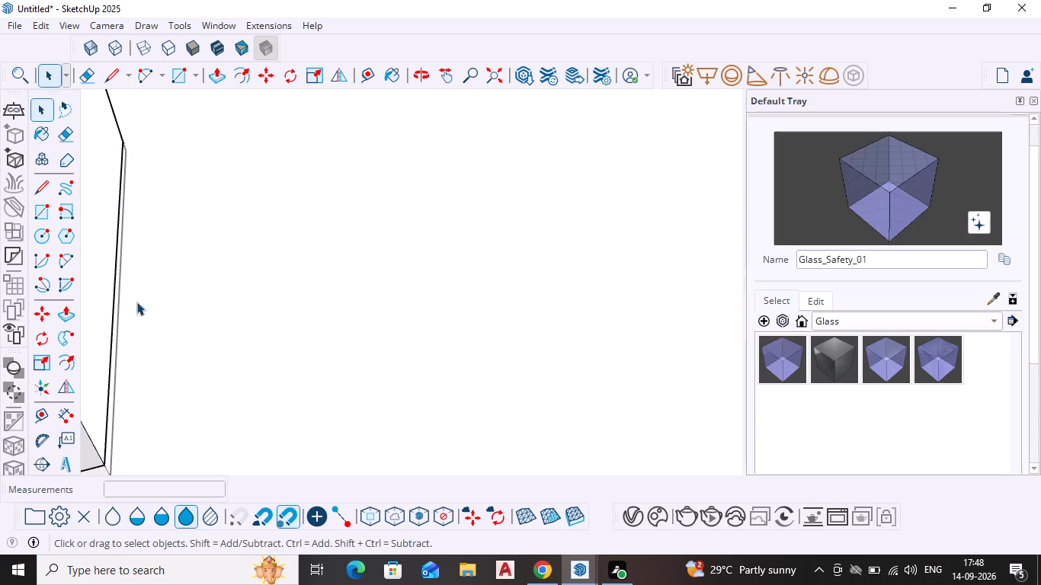
# Draw a ground-level rectangle about 3' 2" by 12' 5" along the slab's side, starting from its far bottom corner.
pyautogui.press('r')
pyautogui.press('Return')
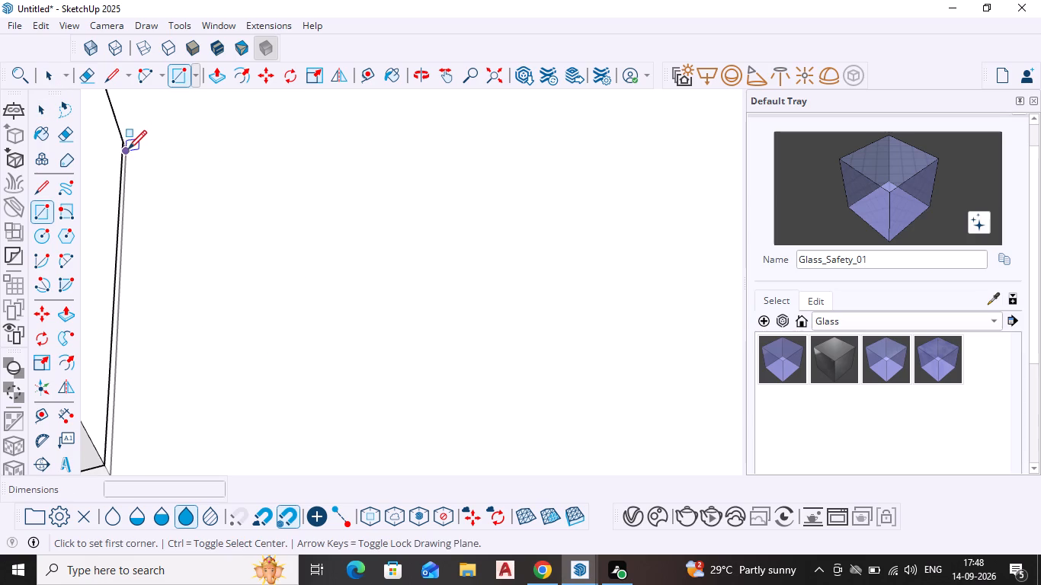
pyautogui.scroll(13, 128, 151)
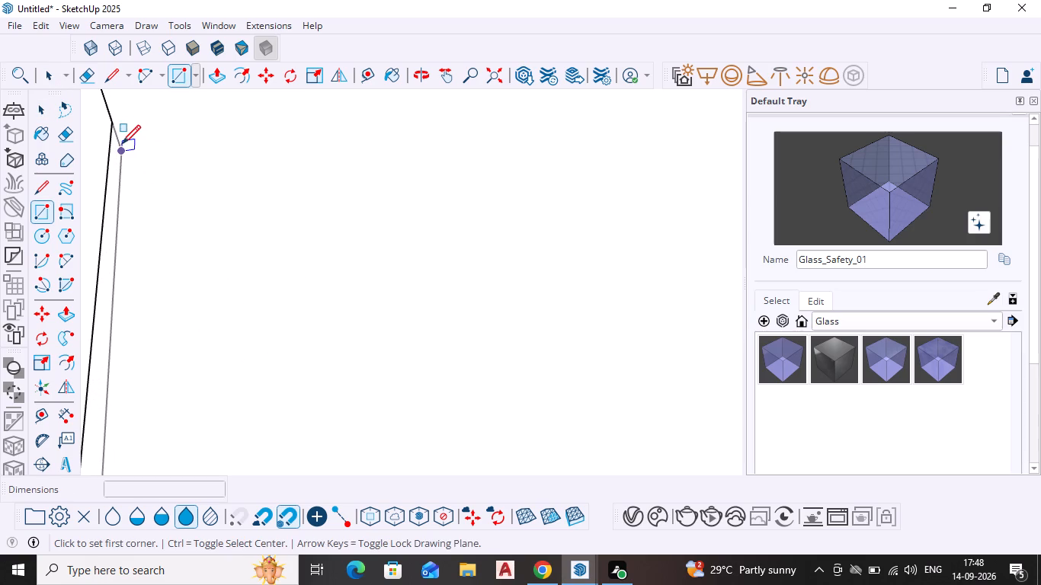
pyautogui.click(122, 145)
pyautogui.scroll(-10, 250, 264)
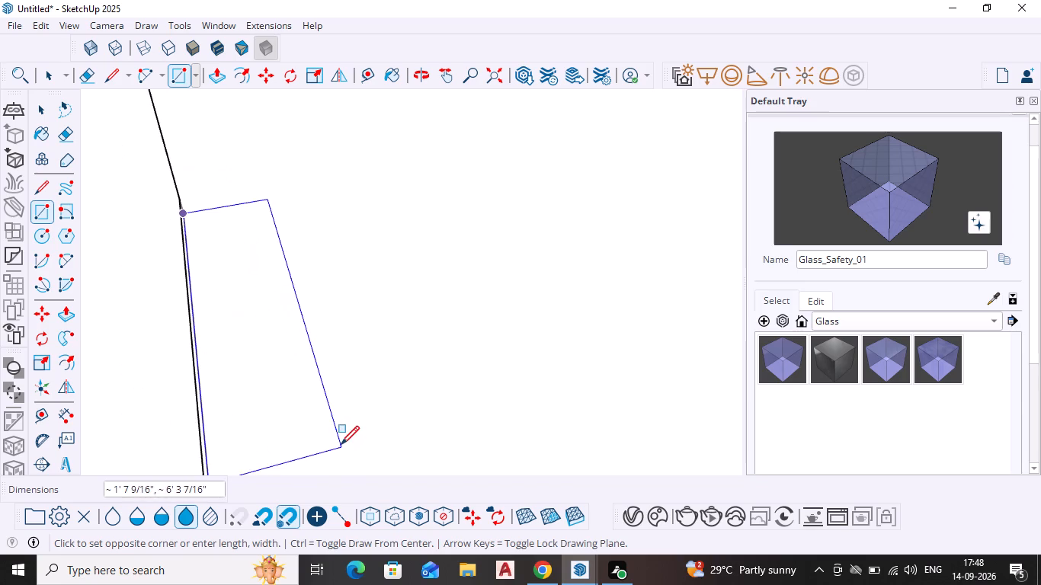
pyautogui.keyDown('shift'); pyautogui.moveTo(326, 443); pyautogui.dragTo(278, 320, button='middle'); pyautogui.keyUp('shift')
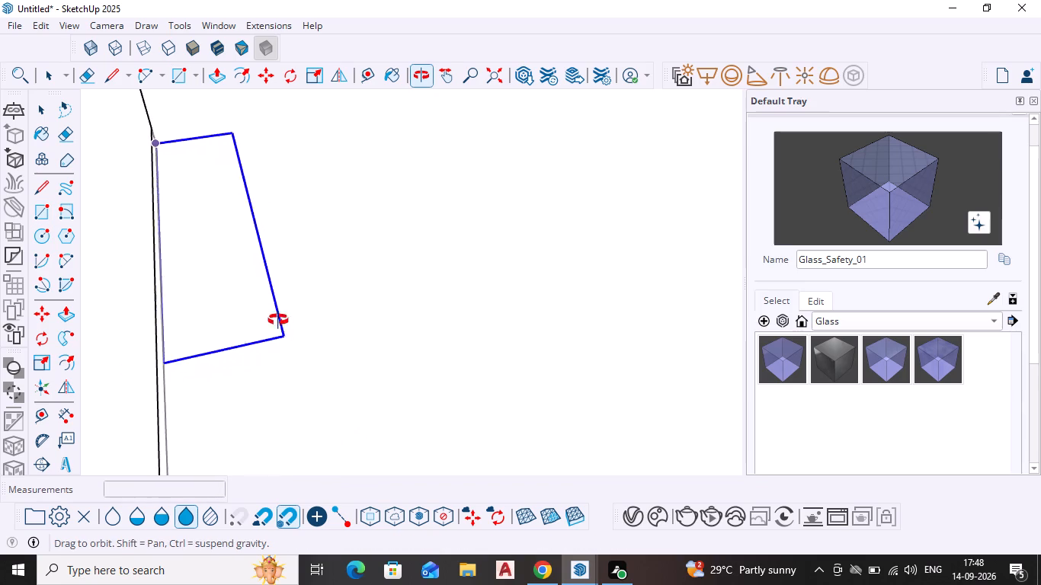
pyautogui.keyDown('shift'); pyautogui.moveTo(278, 320); pyautogui.dragTo(271, 280, button='middle'); pyautogui.keyUp('shift')
pyautogui.scroll(-1, 270, 279)
pyautogui.keyDown('shift'); pyautogui.moveTo(270, 279); pyautogui.dragTo(291, 344, button='middle'); pyautogui.keyUp('shift')
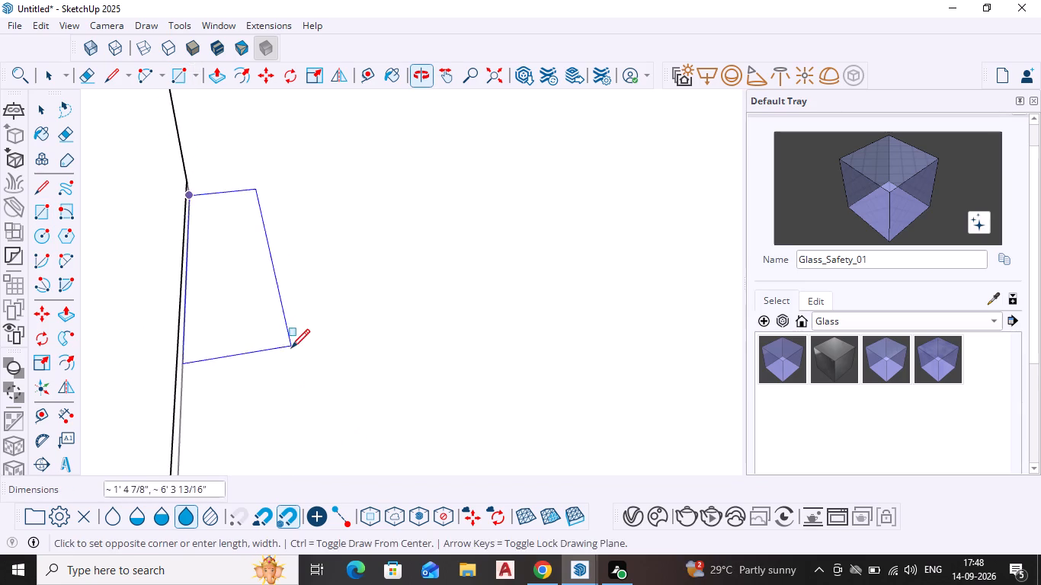
pyautogui.moveTo(288, 354); pyautogui.dragTo(299, 366, button='middle')
pyautogui.scroll(-1, 286, 354)
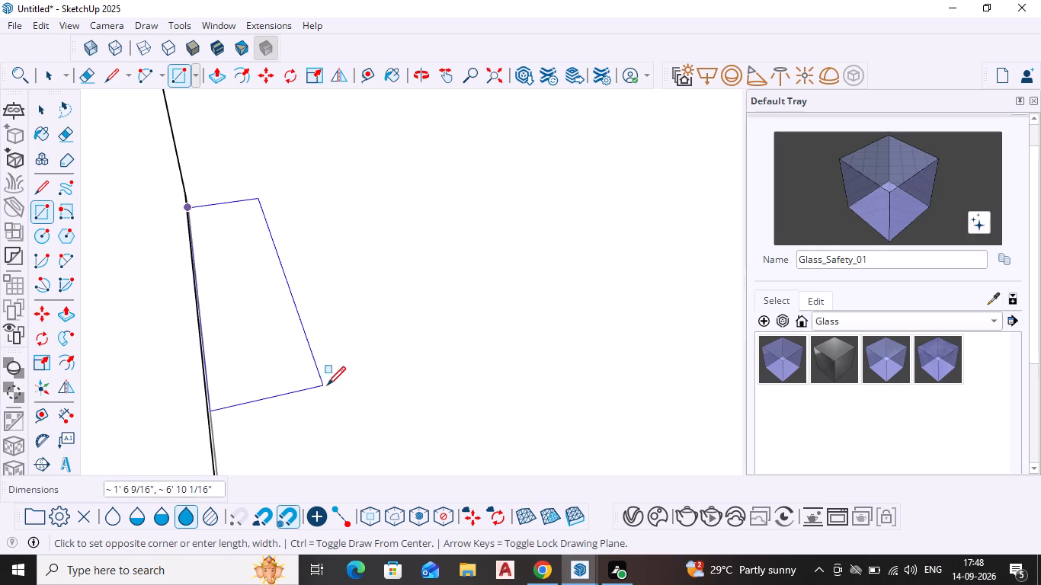
pyautogui.moveTo(328, 398); pyautogui.dragTo(319, 379, button='middle')
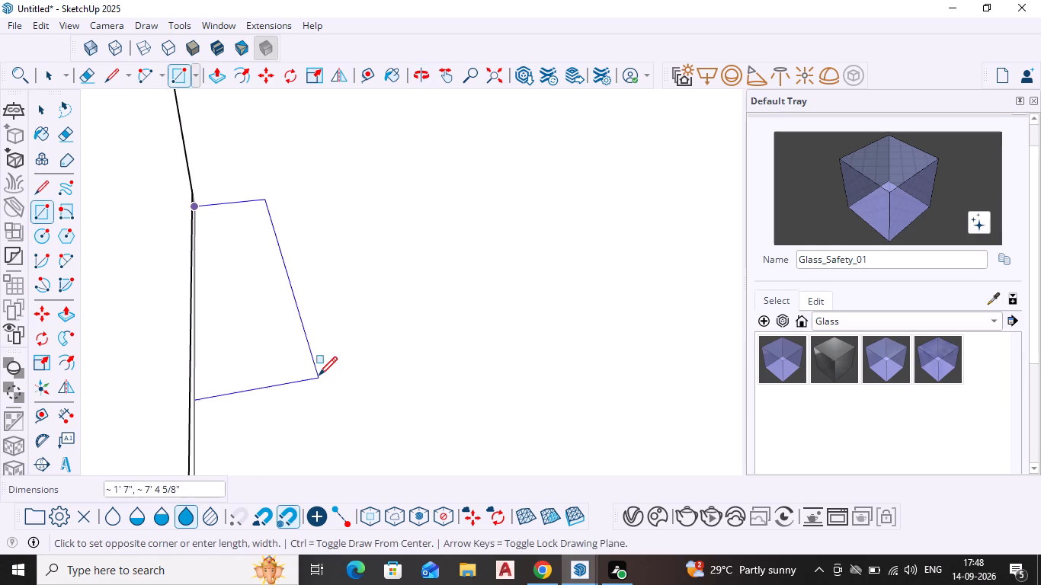
pyautogui.keyDown('shift'); pyautogui.moveTo(319, 377); pyautogui.dragTo(306, 263, button='middle'); pyautogui.keyUp('shift')
pyautogui.scroll(-5, 306, 263)
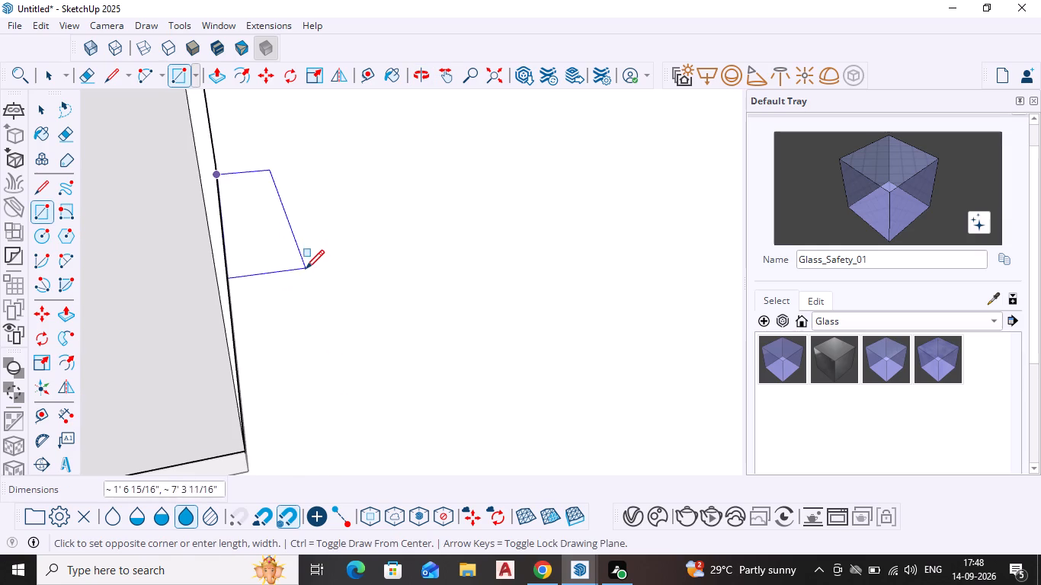
pyautogui.scroll(4, 380, 381)
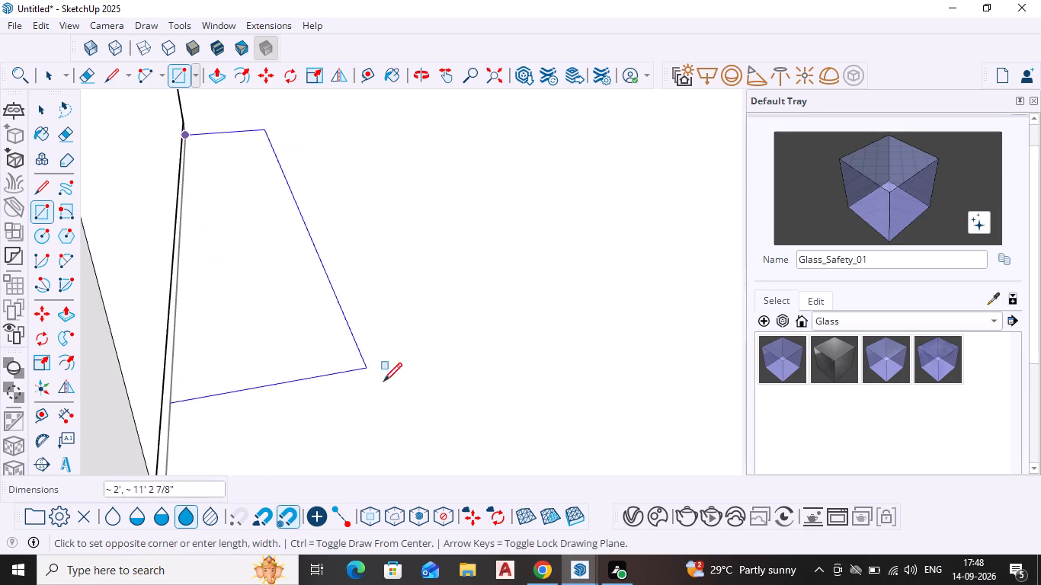
pyautogui.click(512, 410)
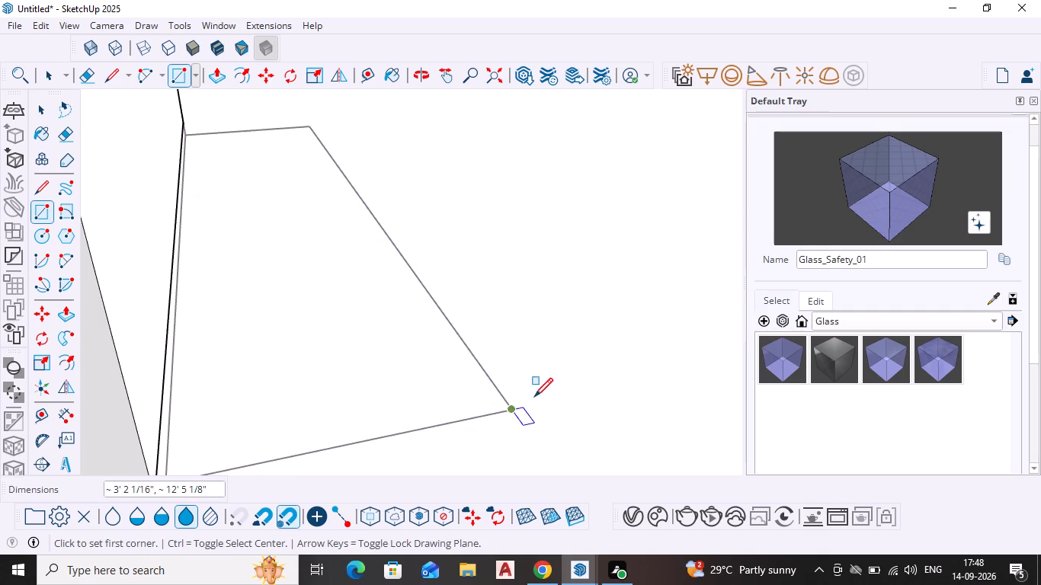
pyautogui.press('space')
# Examine the new ground rectangle's position relative to the slab corner and the front wall with the door and window.
pyautogui.scroll(-7, 549, 391)
pyautogui.moveTo(527, 380); pyautogui.dragTo(396, 420, button='middle')
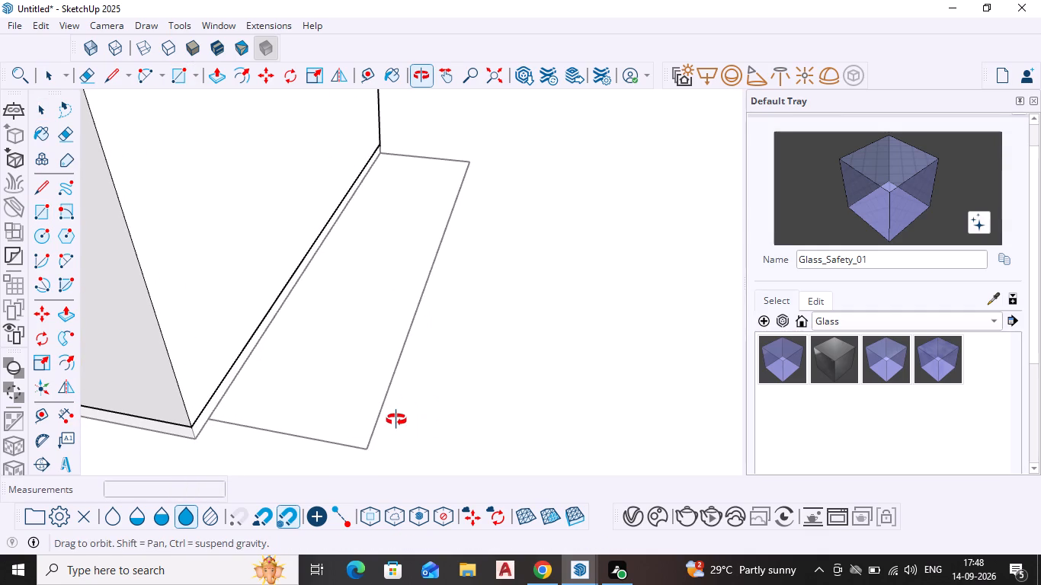
pyautogui.moveTo(396, 420); pyautogui.dragTo(398, 420, button='middle')
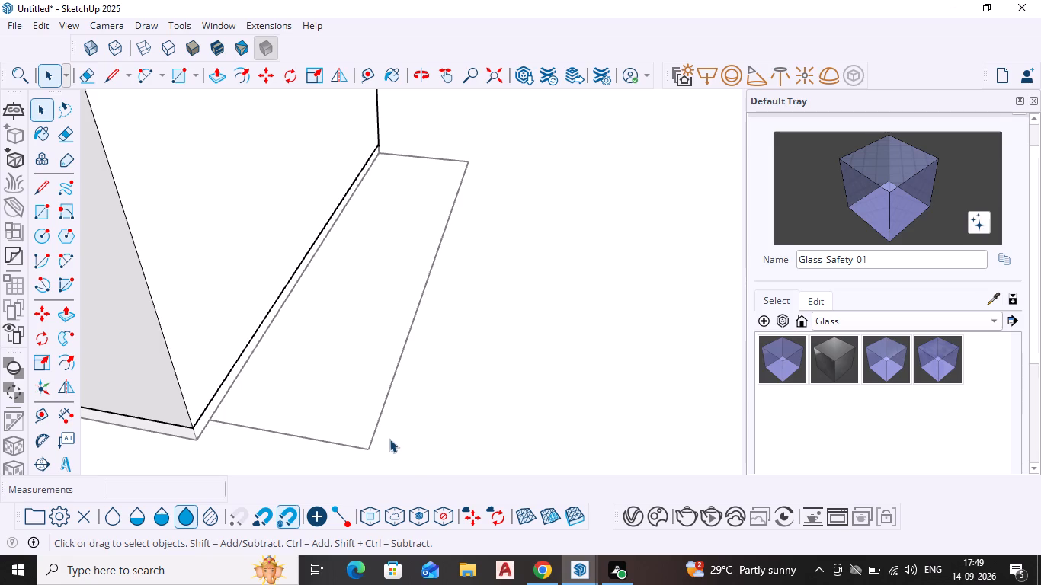
pyautogui.scroll(-4, 390, 438)
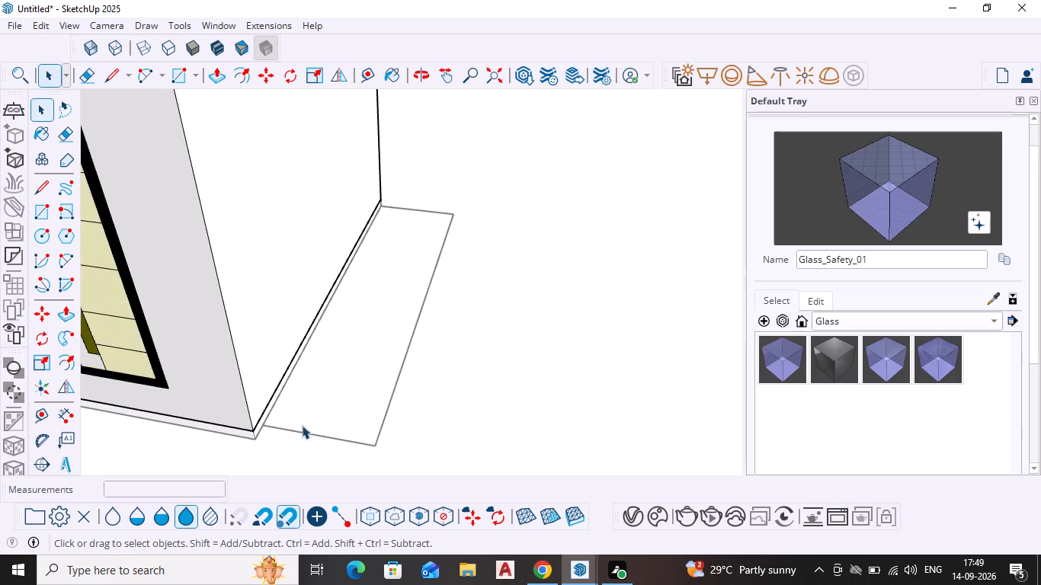
pyautogui.scroll(-7, 301, 427)
pyautogui.moveTo(283, 427); pyautogui.dragTo(385, 418, button='middle')
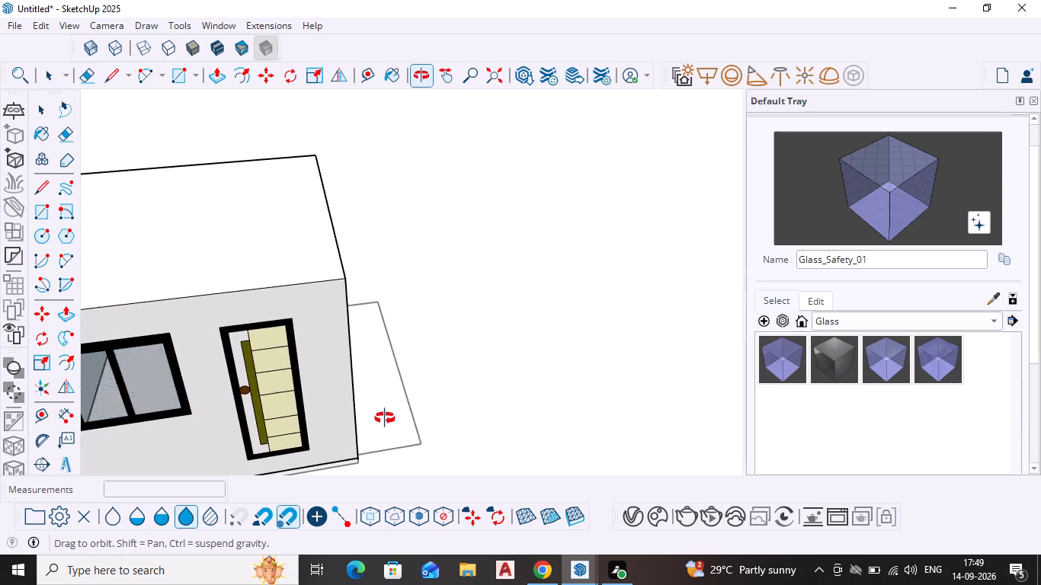
# Push/Pull the ground rectangle beside the slab up 4".
pyautogui.moveTo(385, 418); pyautogui.dragTo(344, 426, button='middle')
pyautogui.click(344, 426)
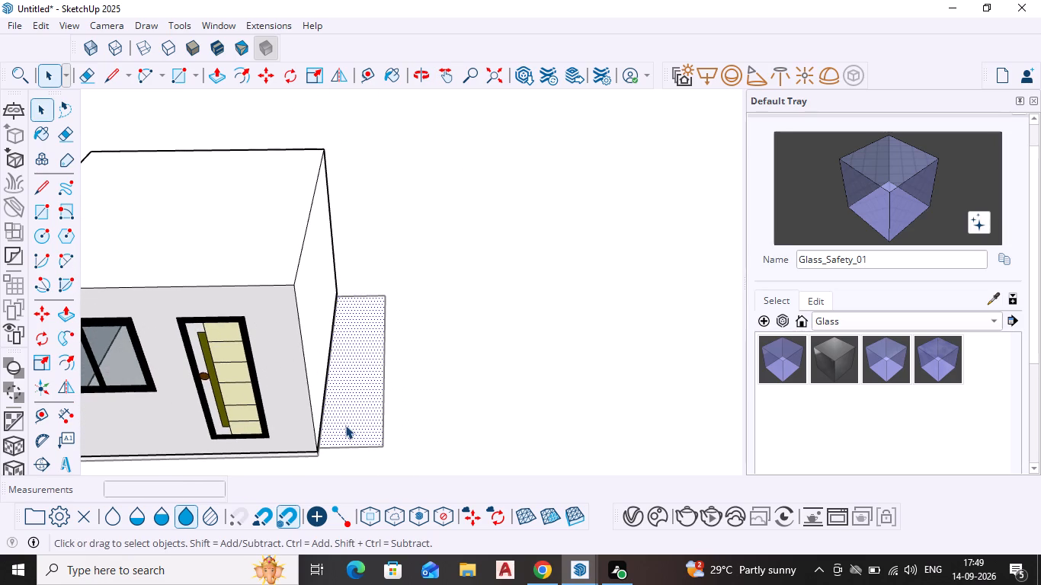
pyautogui.press('p')
pyautogui.press('Return')
pyautogui.click(345, 423)
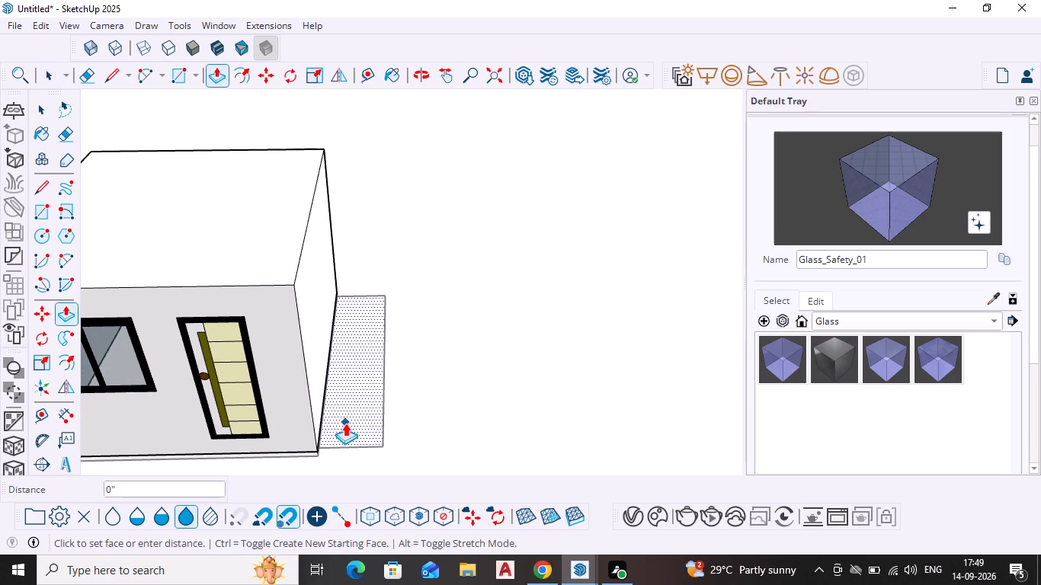
pyautogui.press('4')
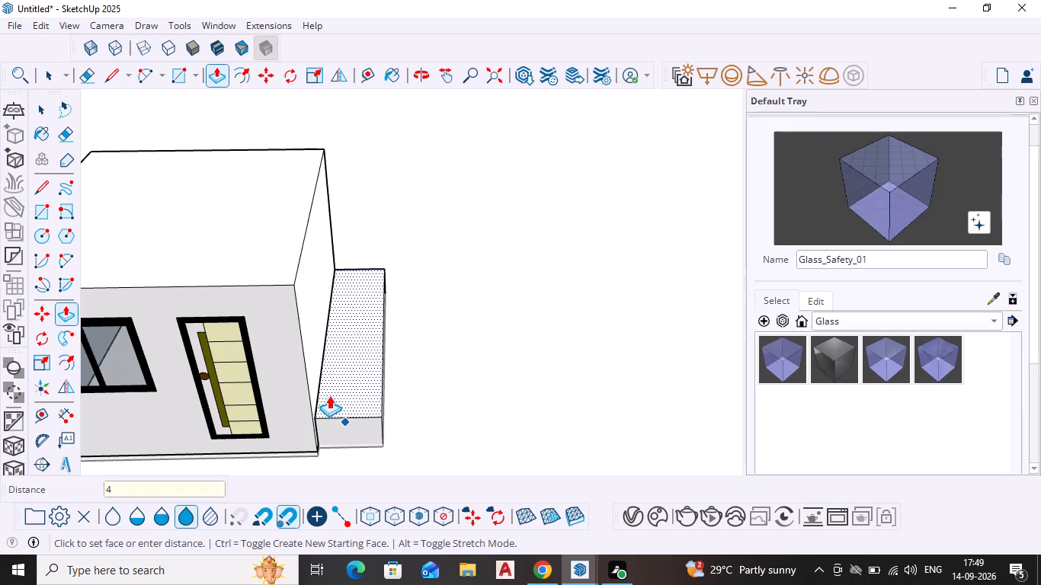
pyautogui.hotkey('shift', '"')
pyautogui.press('Return')
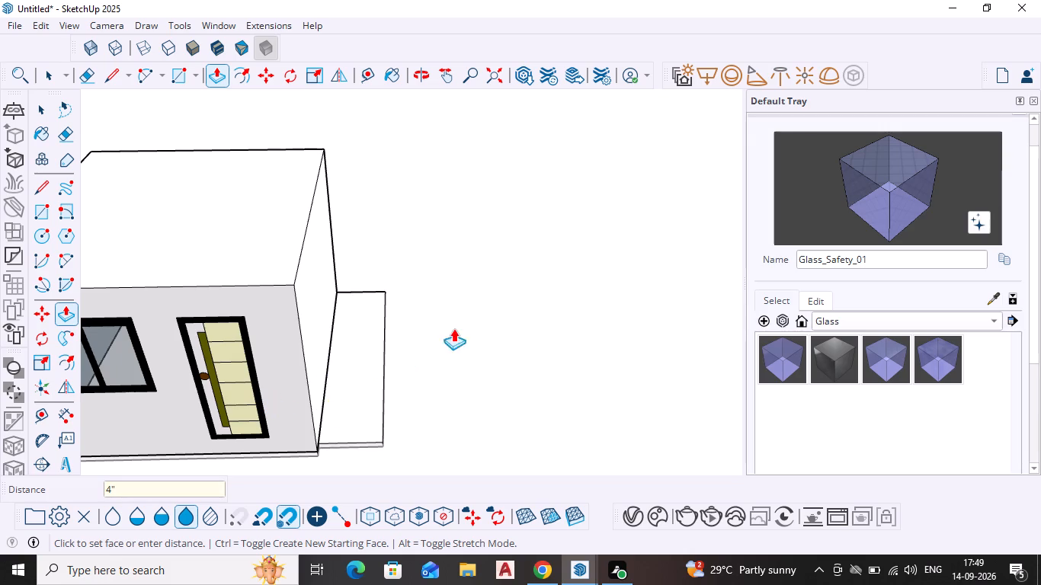
# Select all of the raised strip's connected faces and edges and make them a group.
pyautogui.press('space')
pyautogui.click(369, 415)
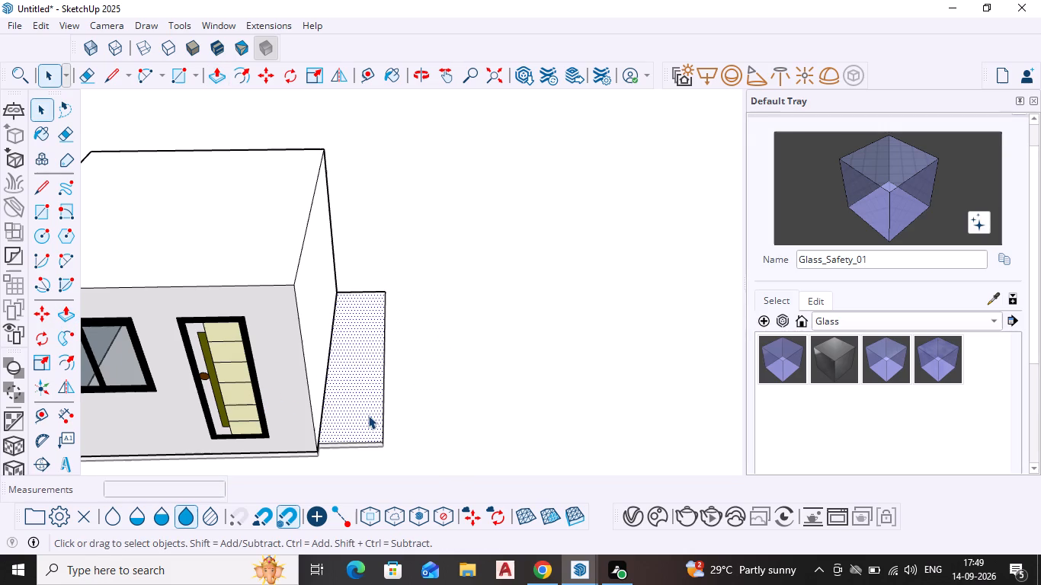
pyautogui.tripleClick(368, 415)
pyautogui.click(368, 415)
pyautogui.rightClick(368, 415)
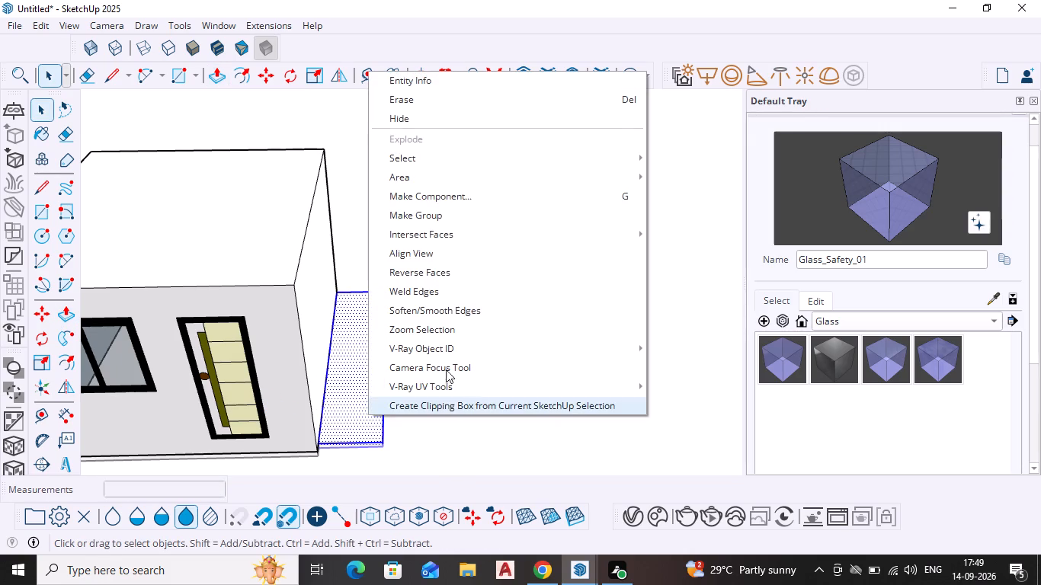
pyautogui.click(436, 213)
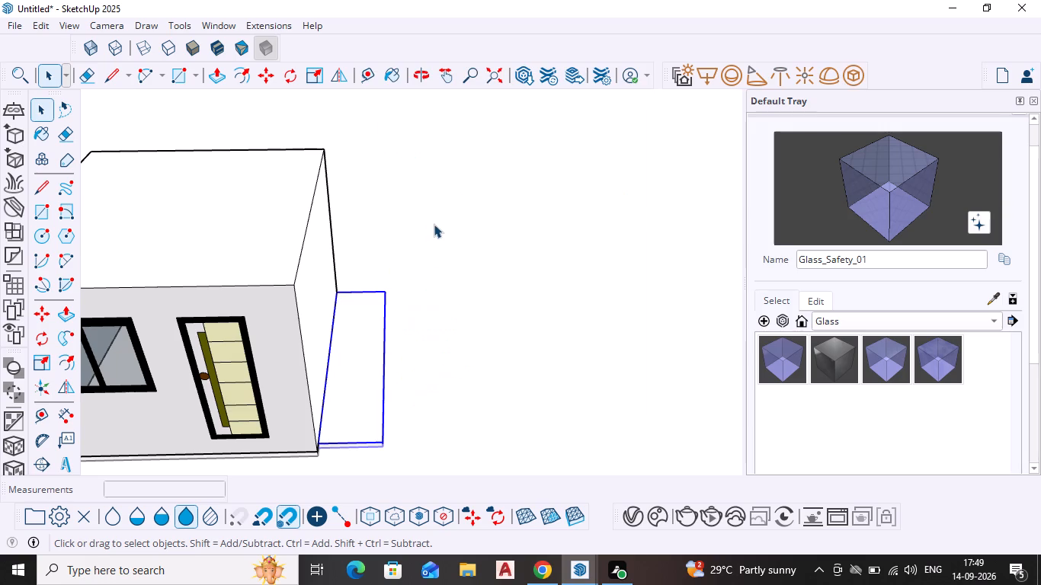
pyautogui.press('space')
pyautogui.press('Escape')
pyautogui.press('space')
pyautogui.click(565, 290)
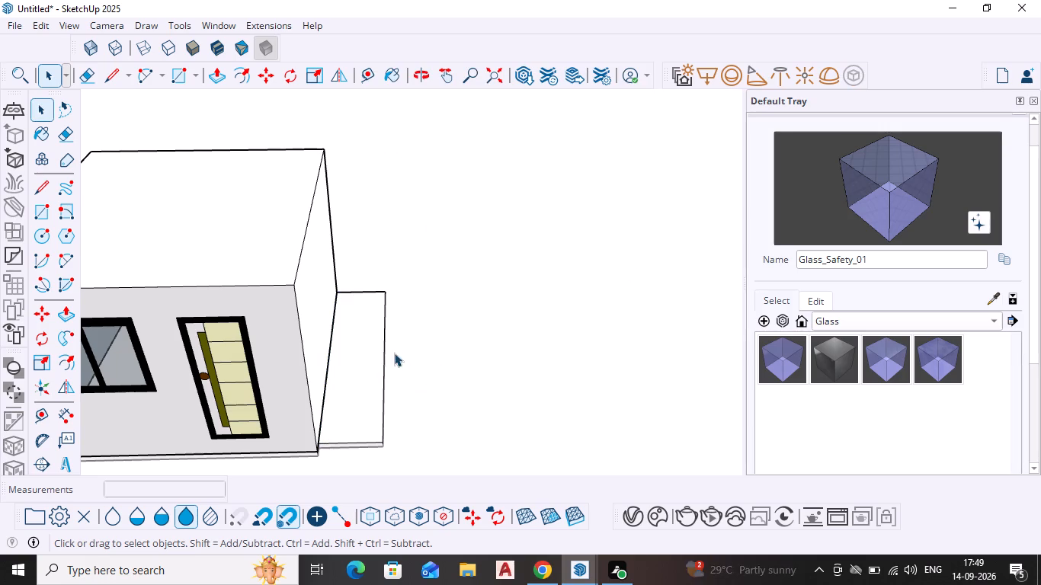
# Inside the strip's group, draw a rectangle about 12' 5" by 3' 2" over its top face, corner to corner.
pyautogui.tripleClick(373, 374)
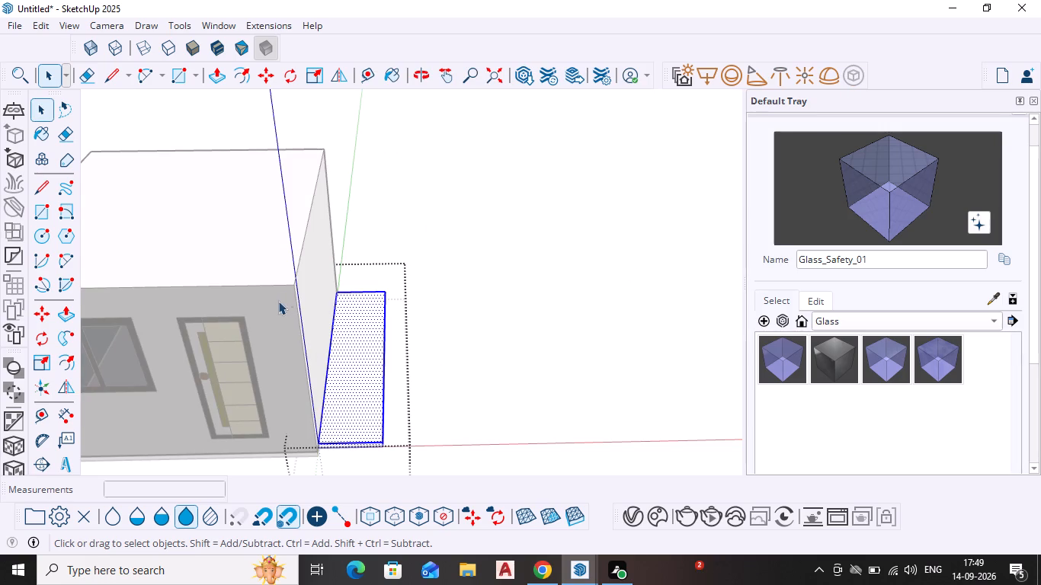
pyautogui.press('r')
pyautogui.press('Return')
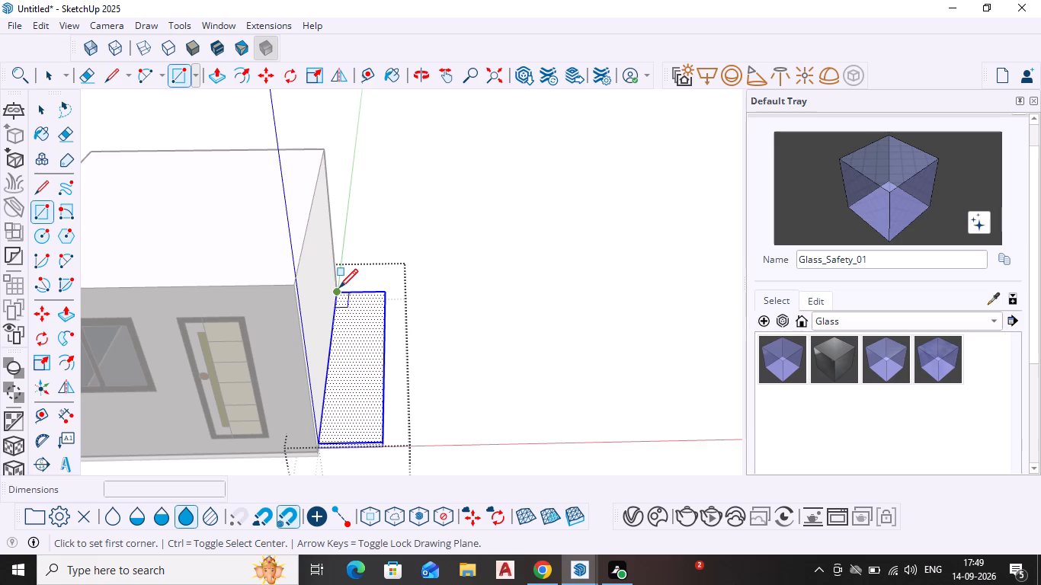
pyautogui.click(339, 289)
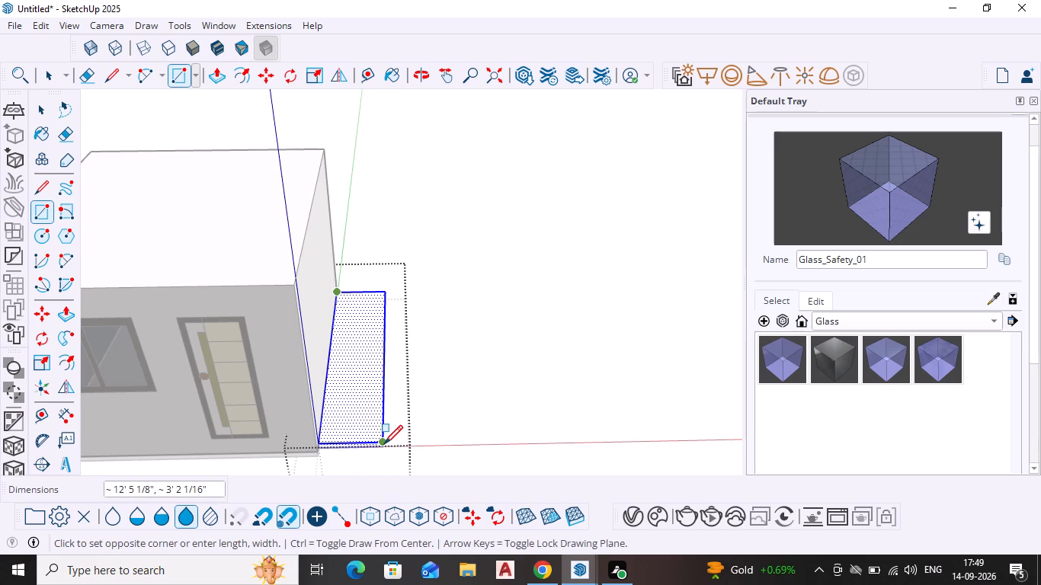
pyautogui.click(384, 446)
pyautogui.press('space')
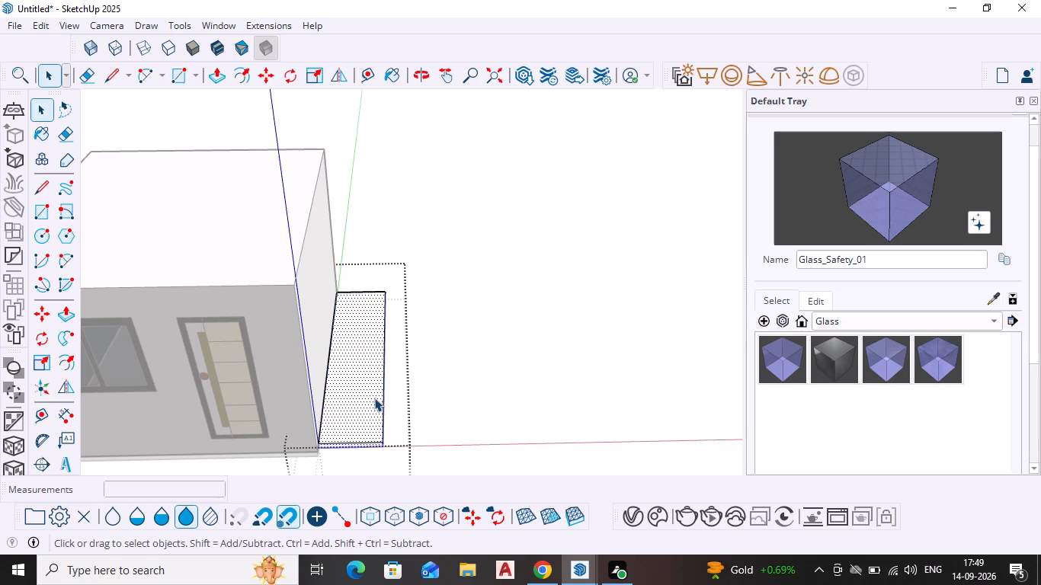
# Push/Pull the strip's top face up 12' into a tall block beside the box, and leave the group.
pyautogui.click(374, 398)
pyautogui.click(368, 395)
pyautogui.scroll(2, 382, 393)
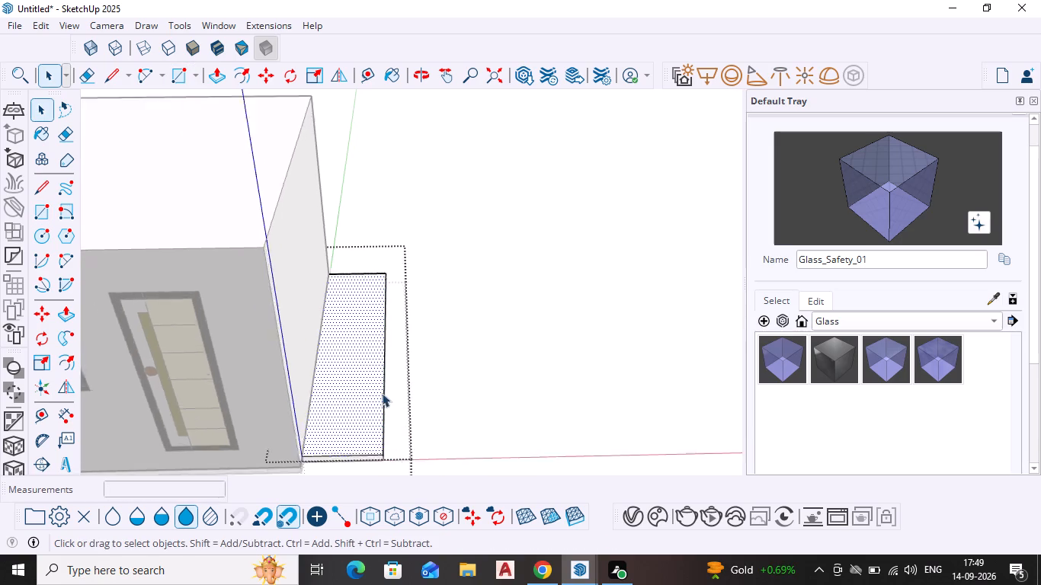
pyautogui.scroll(6, 382, 393)
pyautogui.click(351, 404)
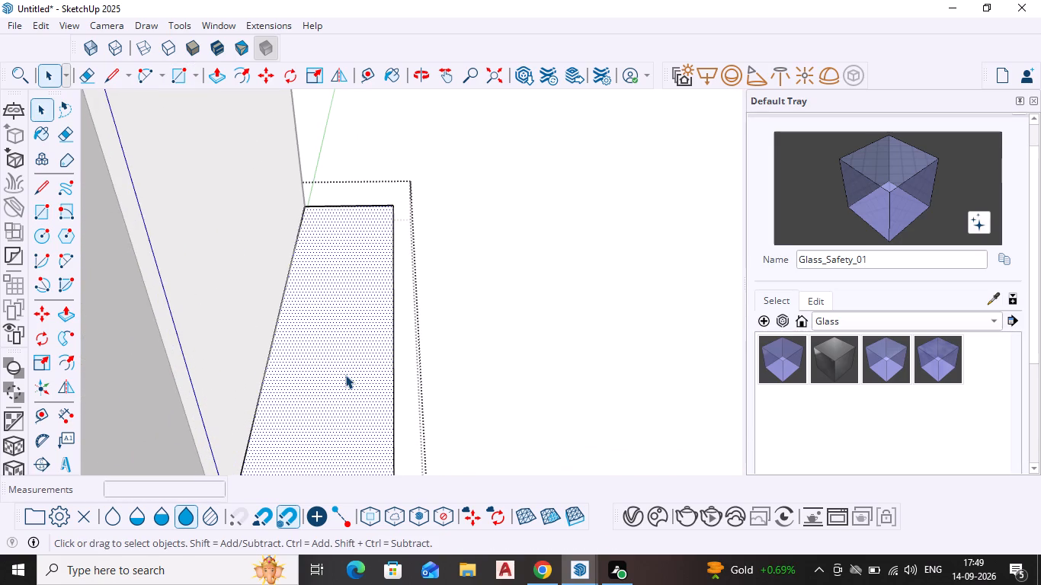
pyautogui.click(345, 375)
pyautogui.press('p')
pyautogui.press('Return')
pyautogui.click(344, 376)
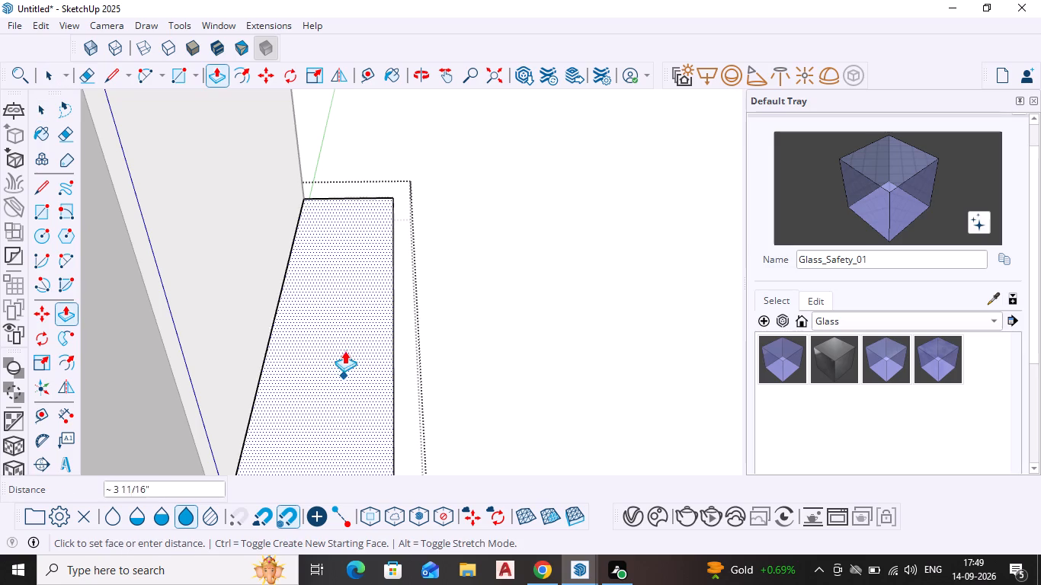
pyautogui.press('1')
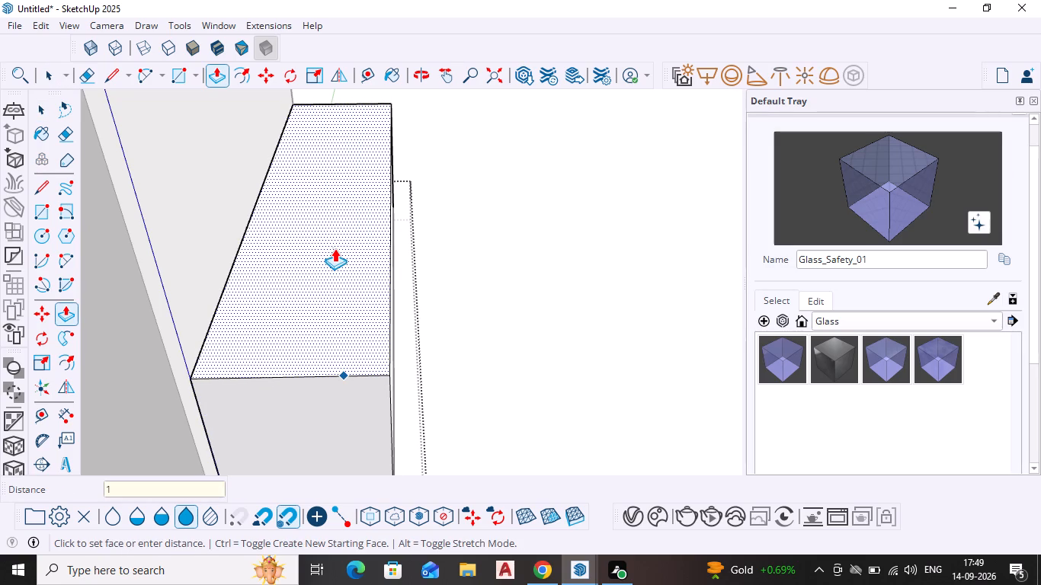
pyautogui.press('1')
pyautogui.press('BackSpace')
pyautogui.write("2'")
pyautogui.press('Return')
pyautogui.scroll(-11, 385, 277)
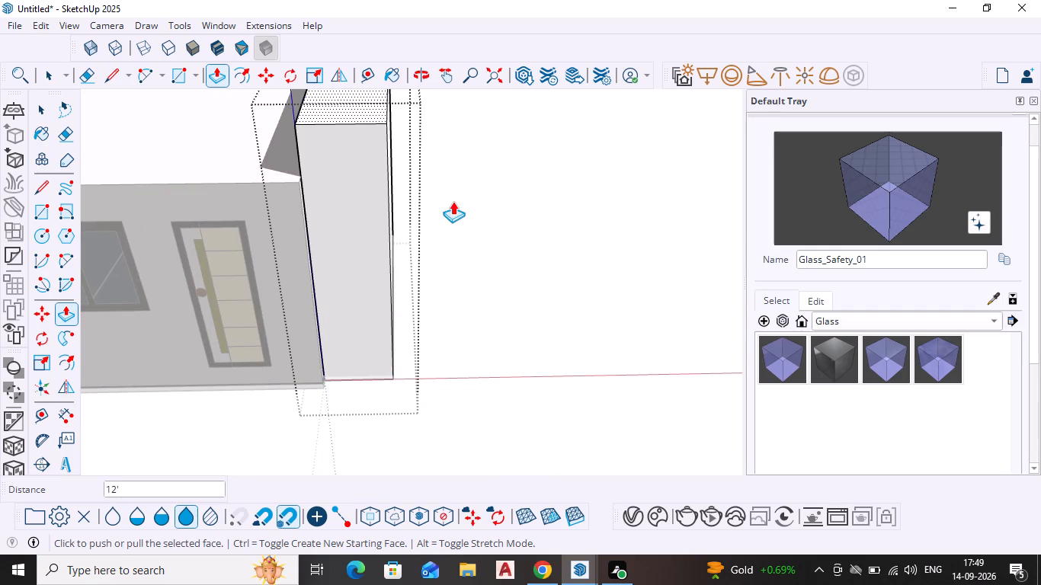
pyautogui.press('Escape')
pyautogui.press('space')
pyautogui.scroll(-1, 315, 407)
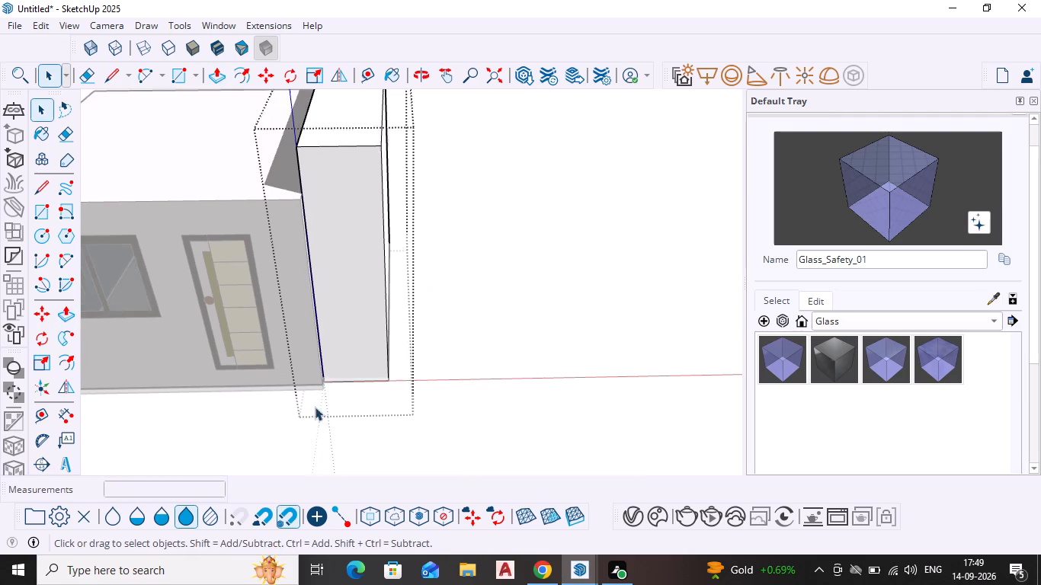
pyautogui.moveTo(315, 407); pyautogui.dragTo(326, 350, button='middle')
pyautogui.scroll(-4, 305, 303)
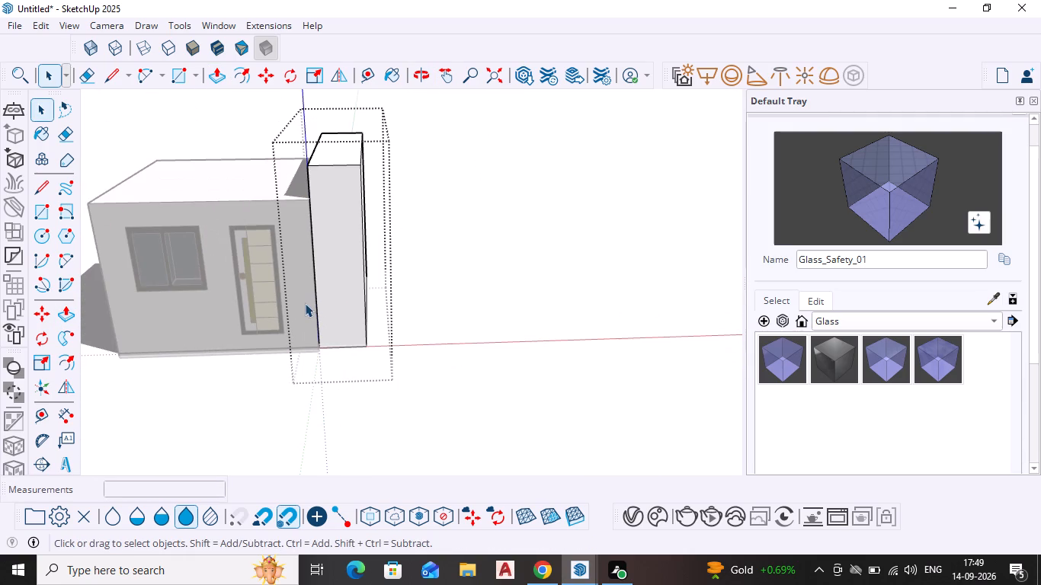
pyautogui.keyDown('shift'); pyautogui.moveTo(218, 296); pyautogui.dragTo(274, 287, button='middle'); pyautogui.keyUp('shift')
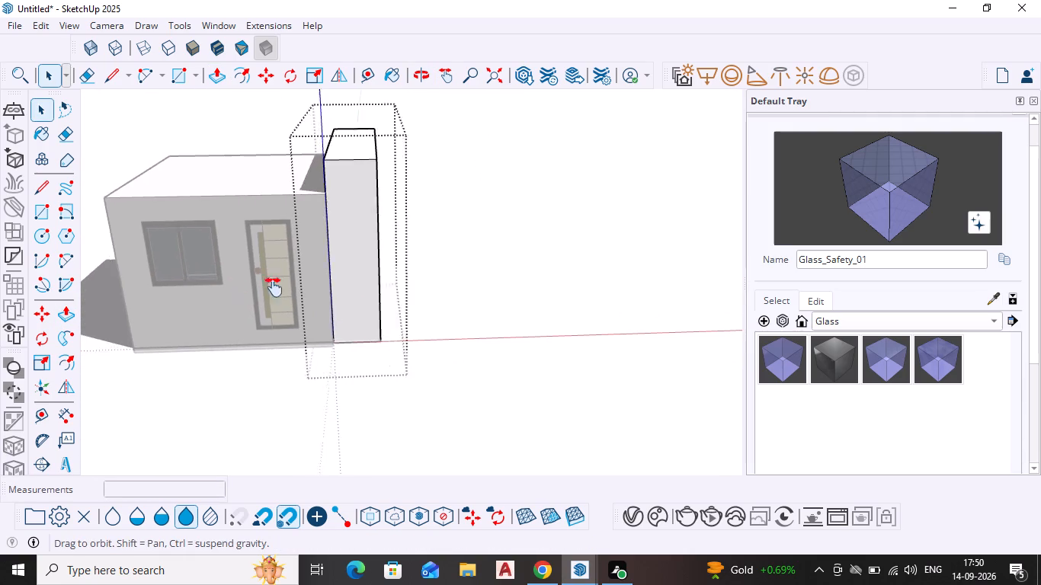
pyautogui.keyDown('shift'); pyautogui.moveTo(274, 287); pyautogui.dragTo(333, 289, button='middle'); pyautogui.keyUp('shift')
pyautogui.press('space')
pyautogui.click(620, 268)
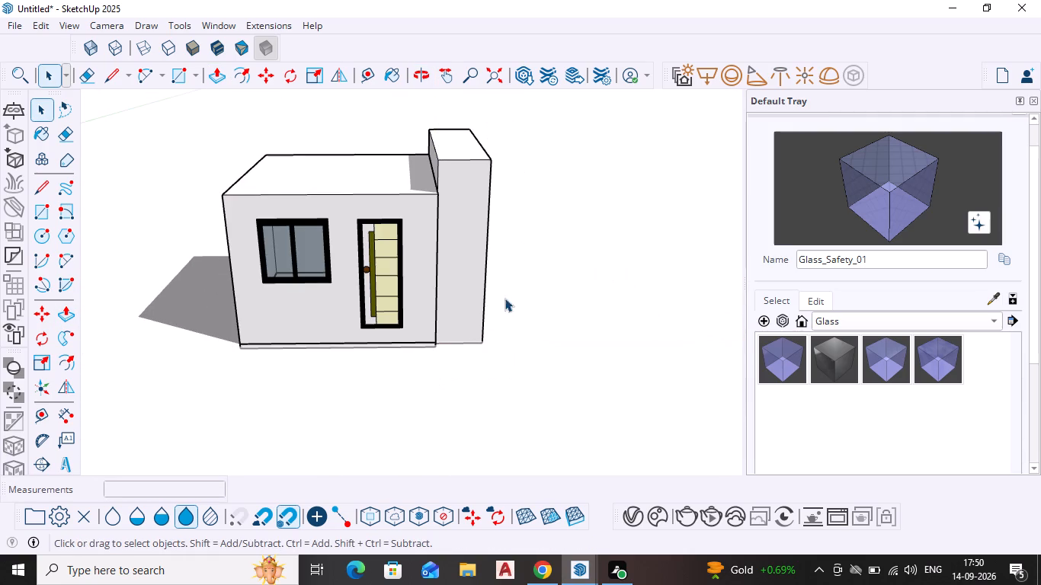
# Examine the tall side block's height against the box from the front and from above.
pyautogui.scroll(-1, 487, 320)
pyautogui.moveTo(482, 336); pyautogui.dragTo(473, 378, button='middle')
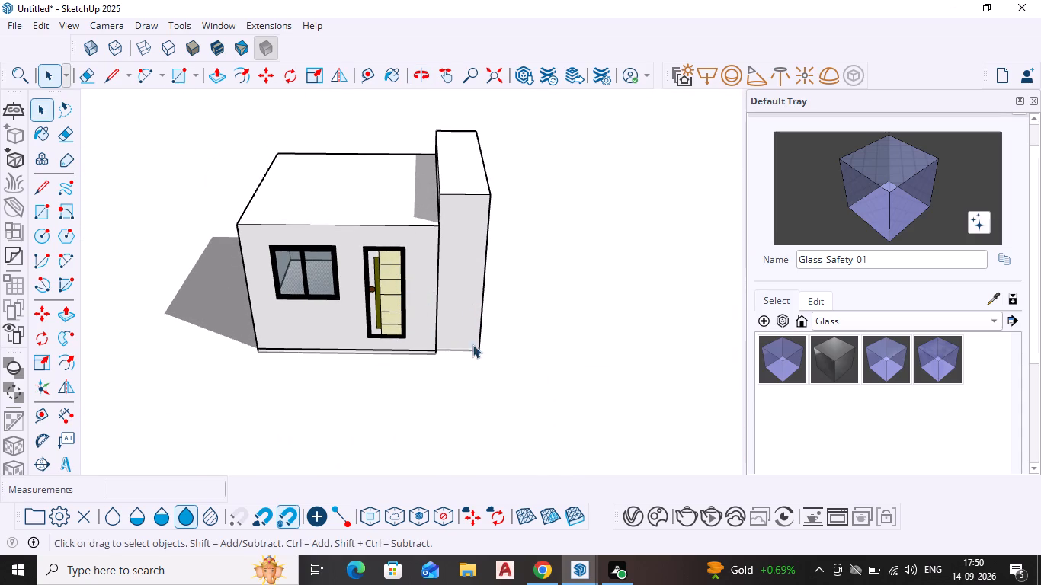
pyautogui.scroll(4, 399, 366)
pyautogui.moveTo(417, 407); pyautogui.dragTo(429, 382, button='middle')
pyautogui.scroll(-1, 429, 382)
pyautogui.moveTo(429, 382); pyautogui.dragTo(436, 288, button='middle')
pyautogui.keyDown('shift'); pyautogui.moveTo(501, 247); pyautogui.dragTo(492, 272, button='middle'); pyautogui.keyUp('shift')
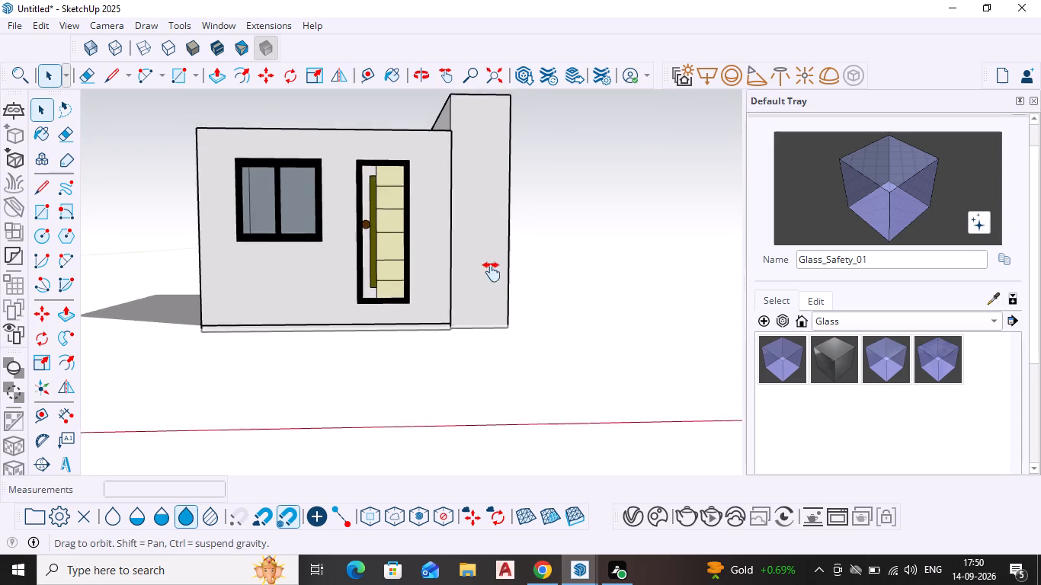
pyautogui.keyDown('shift'); pyautogui.moveTo(492, 272); pyautogui.dragTo(486, 346, button='middle'); pyautogui.keyUp('shift')
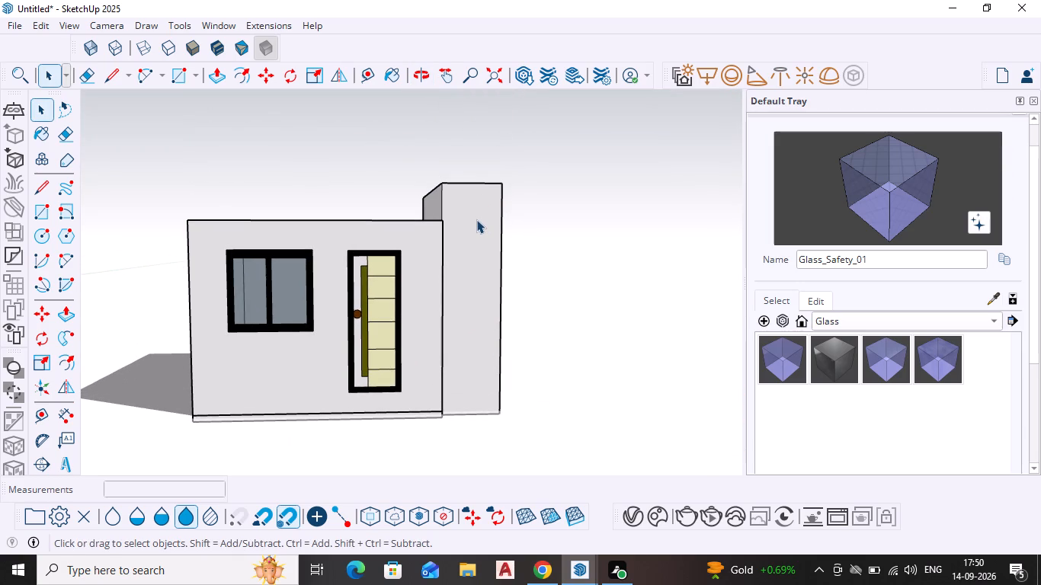
pyautogui.moveTo(476, 220); pyautogui.dragTo(474, 352, button='middle')
# Inside the side block's group, Push/Pull its top face down about 1' 2", and leave the group.
pyautogui.click(480, 242)
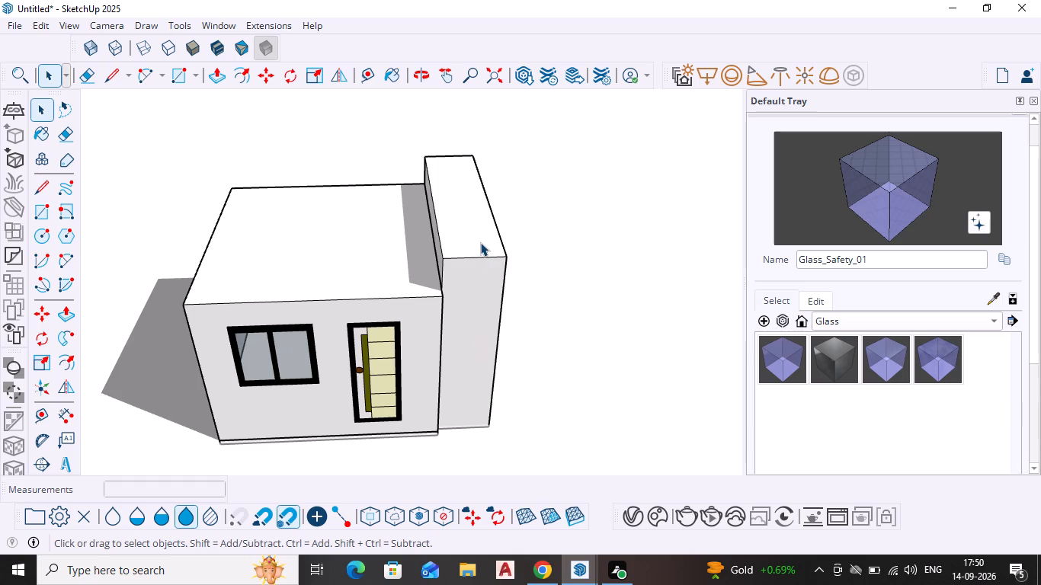
pyautogui.tripleClick(480, 242)
pyautogui.click(476, 236)
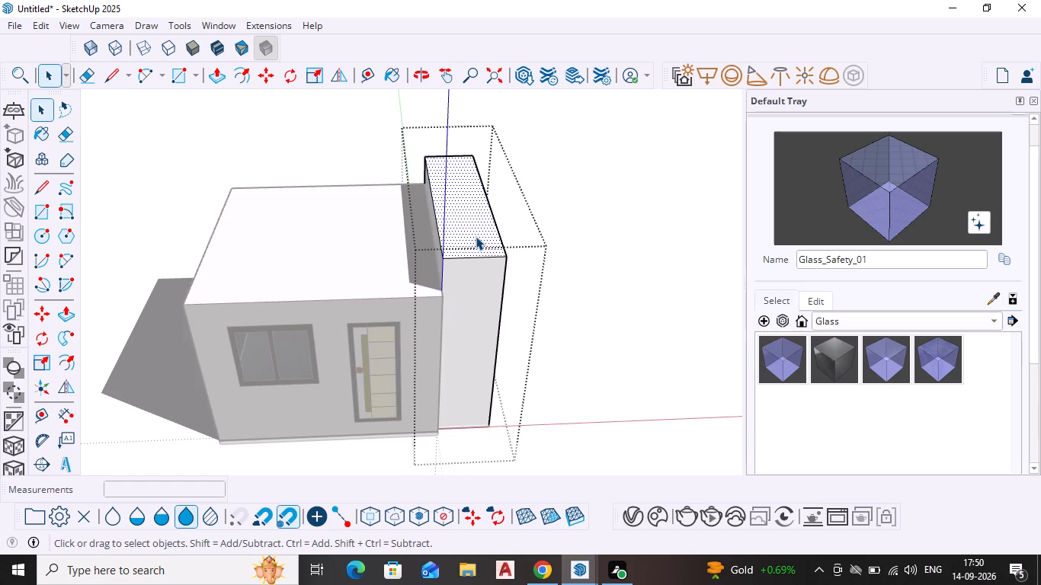
pyautogui.press('p')
pyautogui.press('Return')
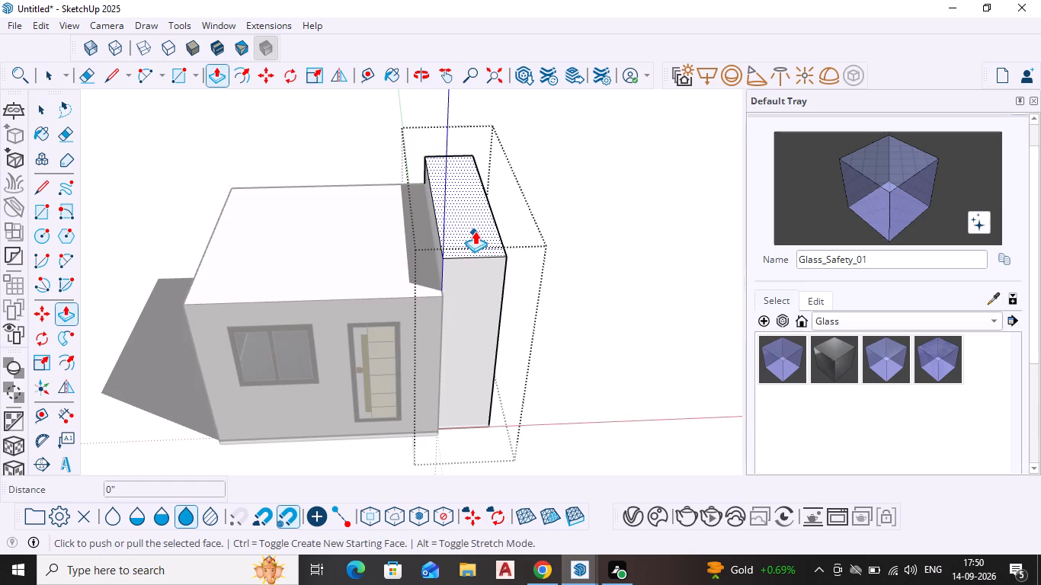
pyautogui.click(474, 230)
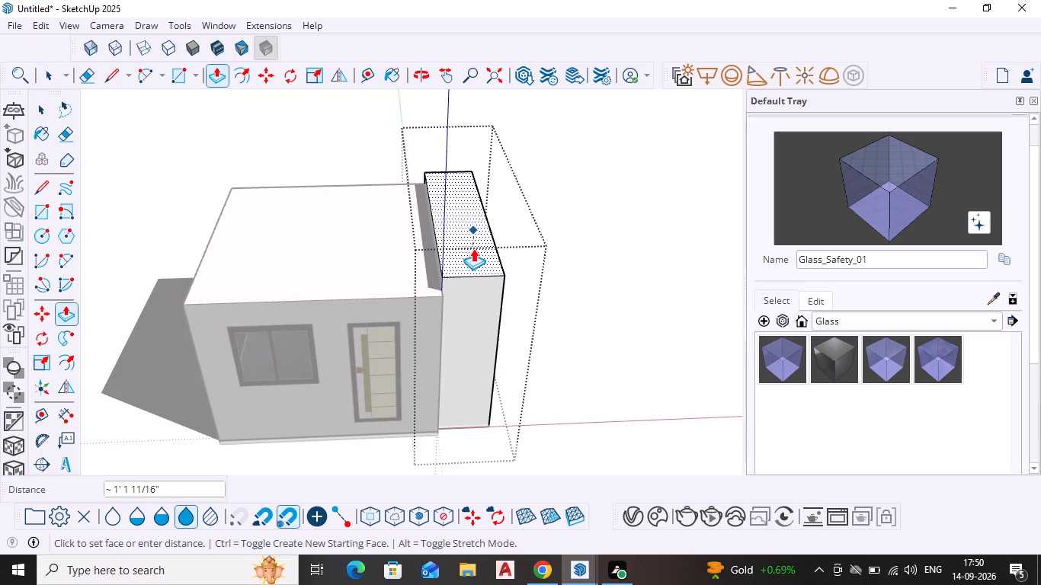
pyautogui.click(473, 248)
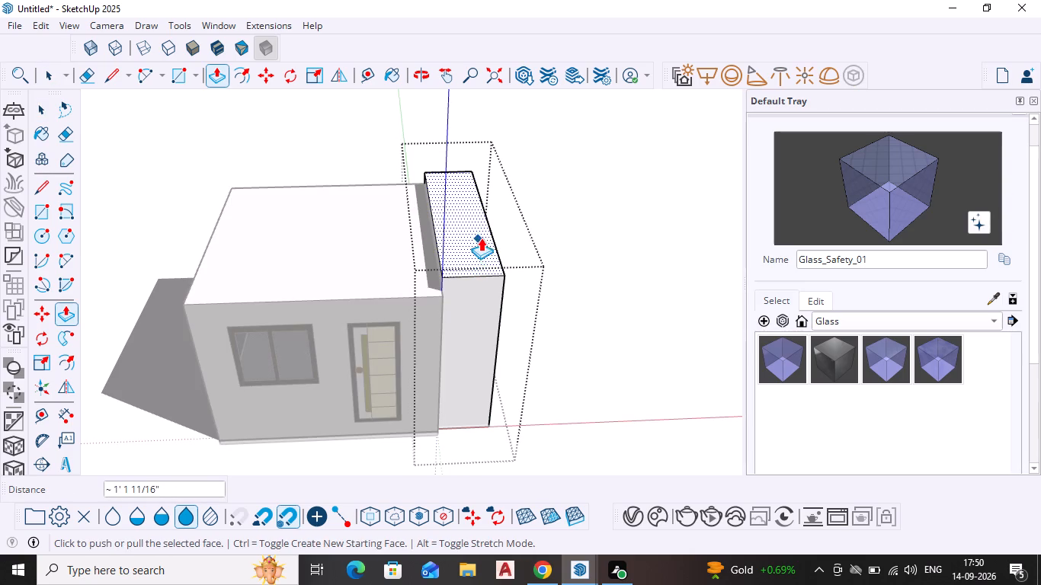
pyautogui.press('space')
pyautogui.scroll(-1, 588, 245)
pyautogui.moveTo(587, 249); pyautogui.dragTo(546, 200, button='middle')
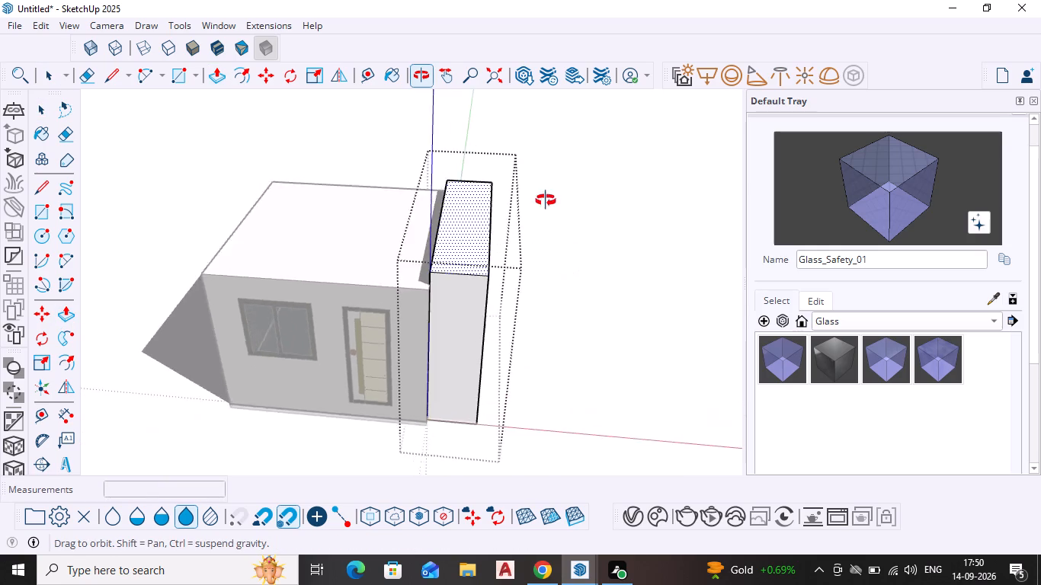
pyautogui.moveTo(546, 200); pyautogui.dragTo(566, 94, button='middle')
pyautogui.press('space')
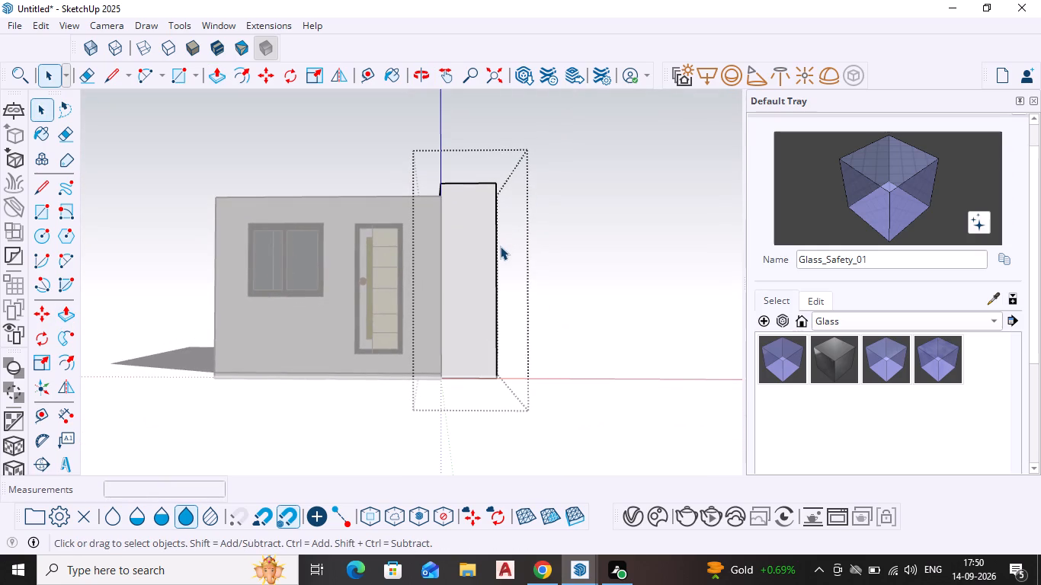
pyautogui.press('Escape')
pyautogui.scroll(-1, 396, 345)
pyautogui.moveTo(396, 347); pyautogui.dragTo(432, 477, button='middle')
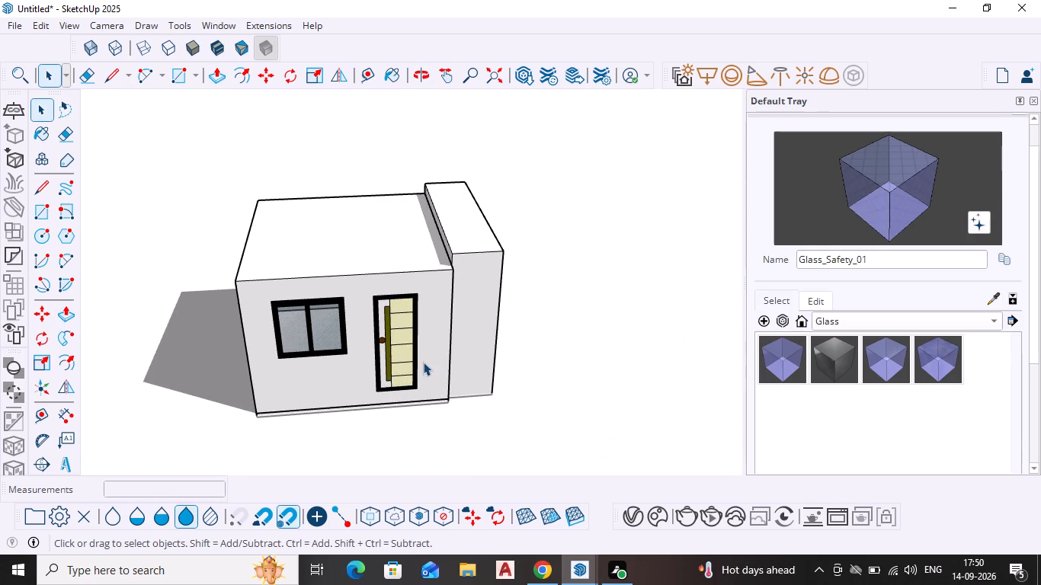
# Draw a roof rectangle about 13' 11" by 12' 11" from the box top's back corner, overhanging the front wall.
pyautogui.scroll(1, 411, 370)
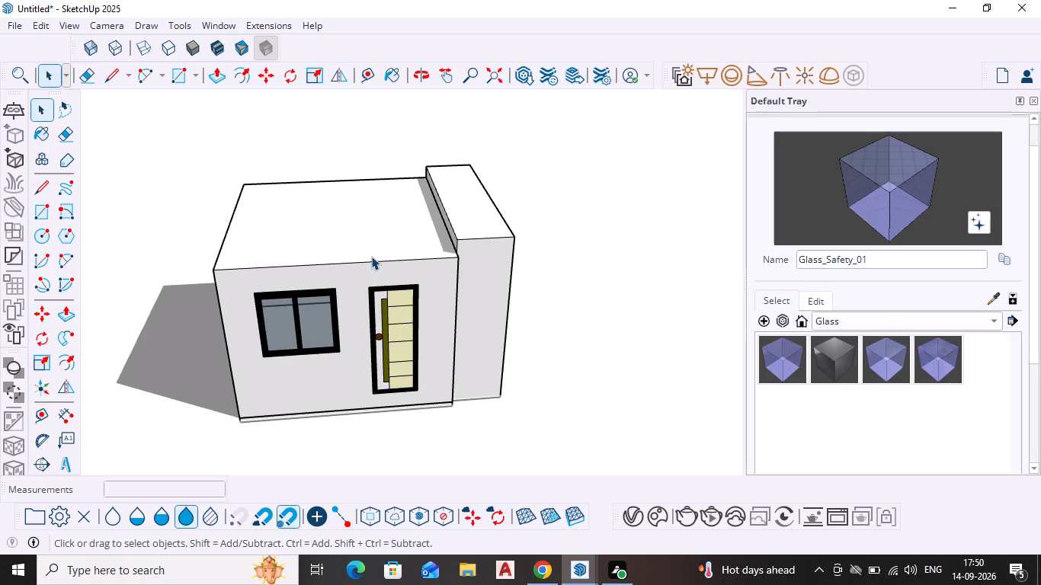
pyautogui.moveTo(279, 240); pyautogui.dragTo(279, 336, button='middle')
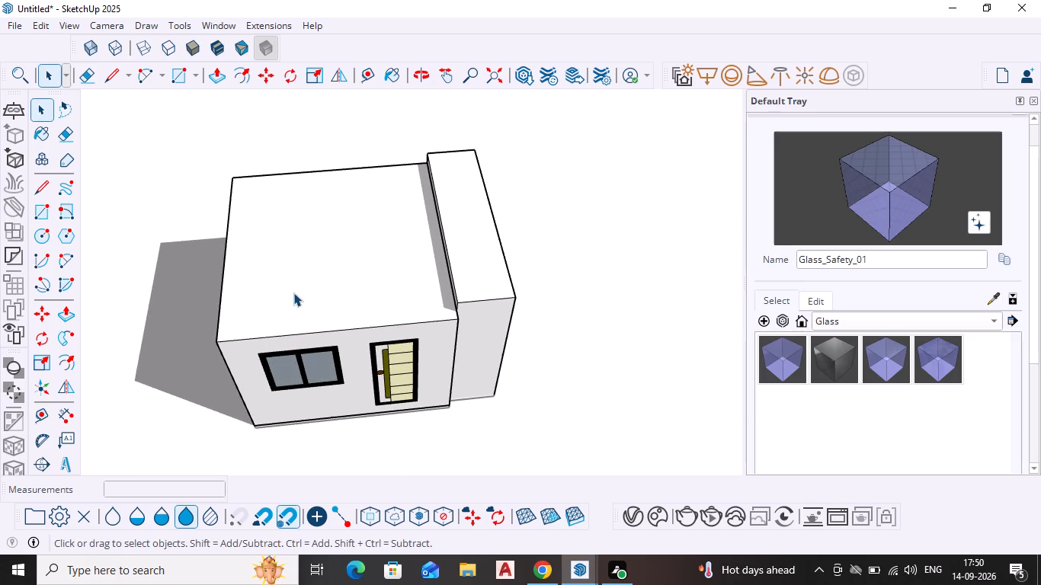
pyautogui.click(293, 292)
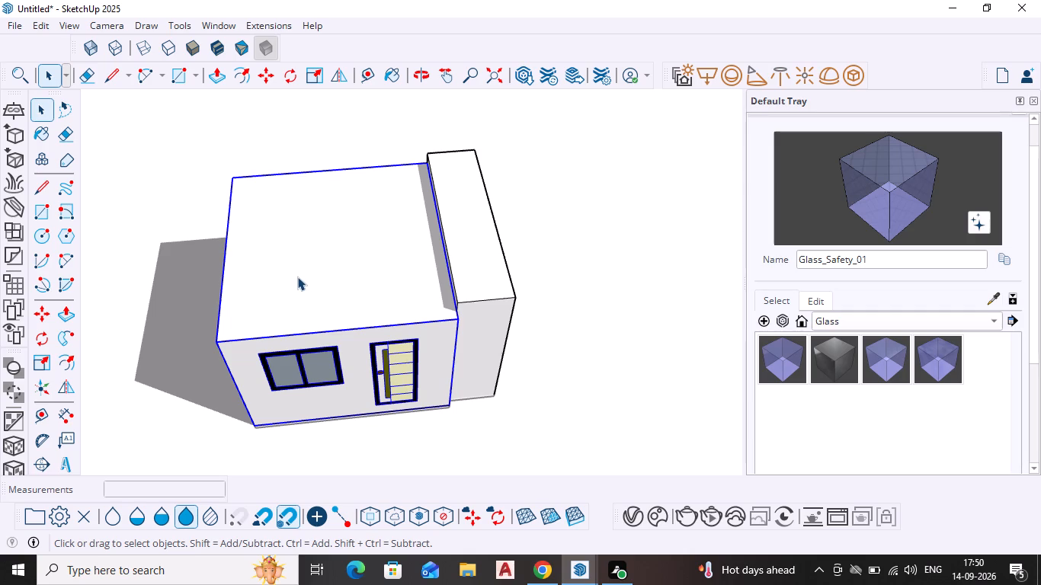
pyautogui.press('space')
pyautogui.click(636, 227)
pyautogui.press('r')
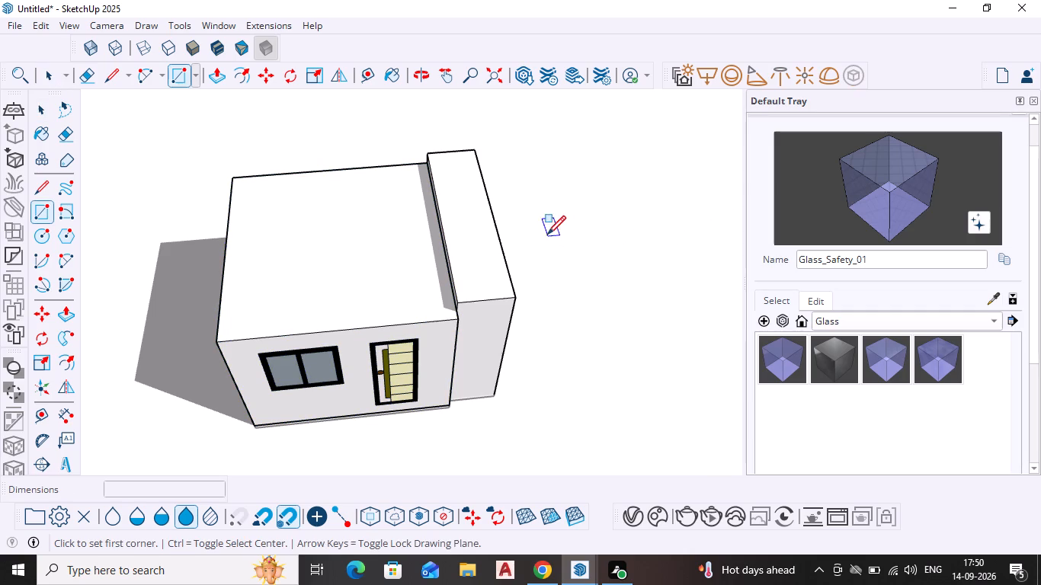
pyautogui.press('Return')
pyautogui.click(239, 180)
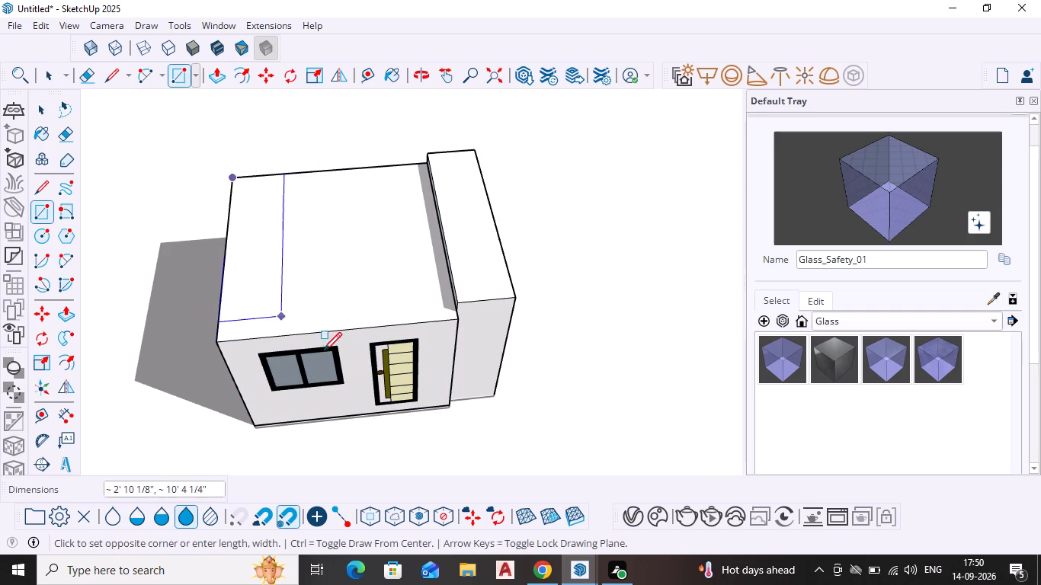
pyautogui.click(464, 334)
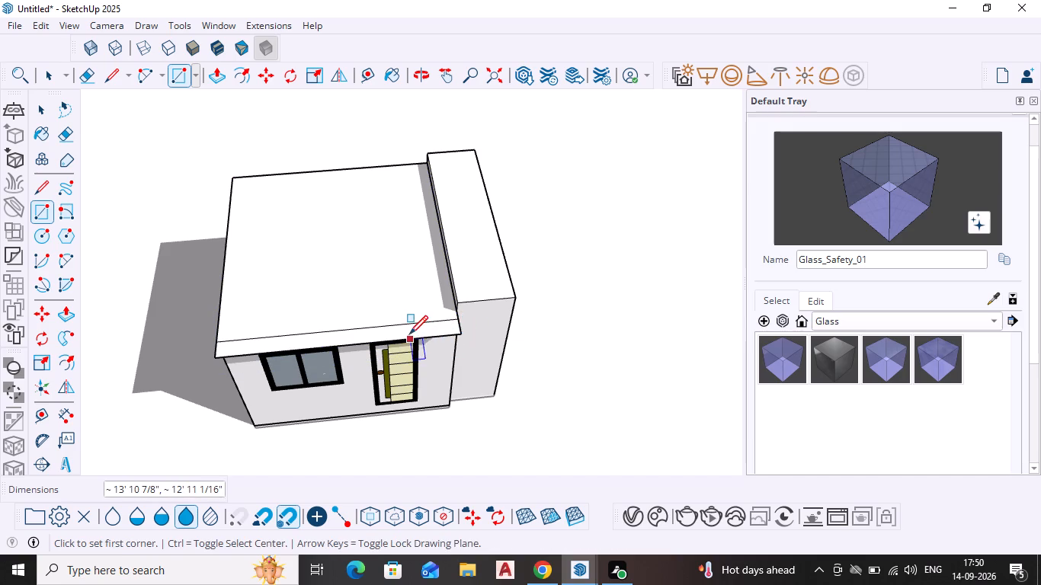
pyautogui.press('Escape')
pyautogui.press('space')
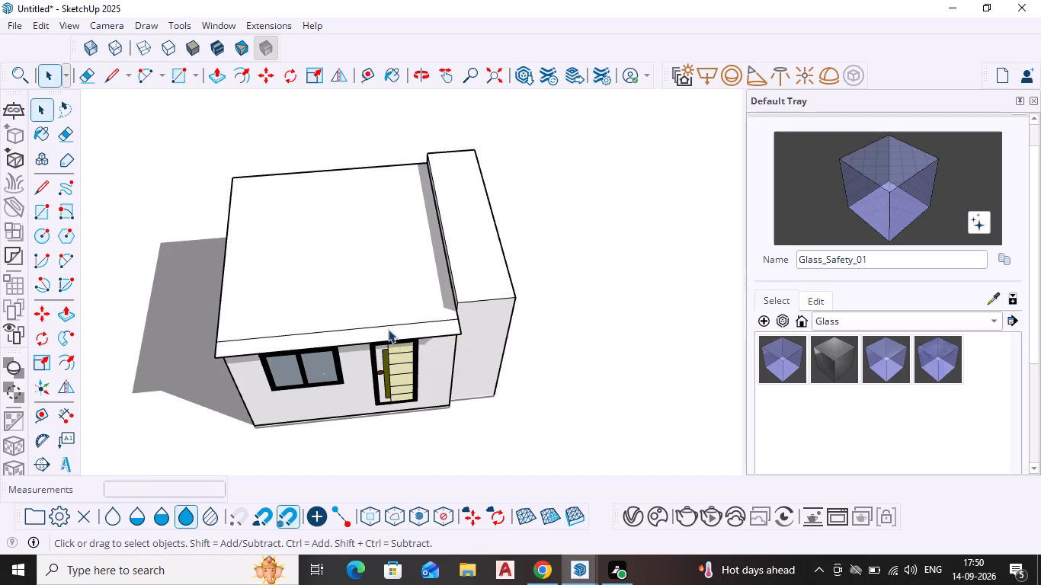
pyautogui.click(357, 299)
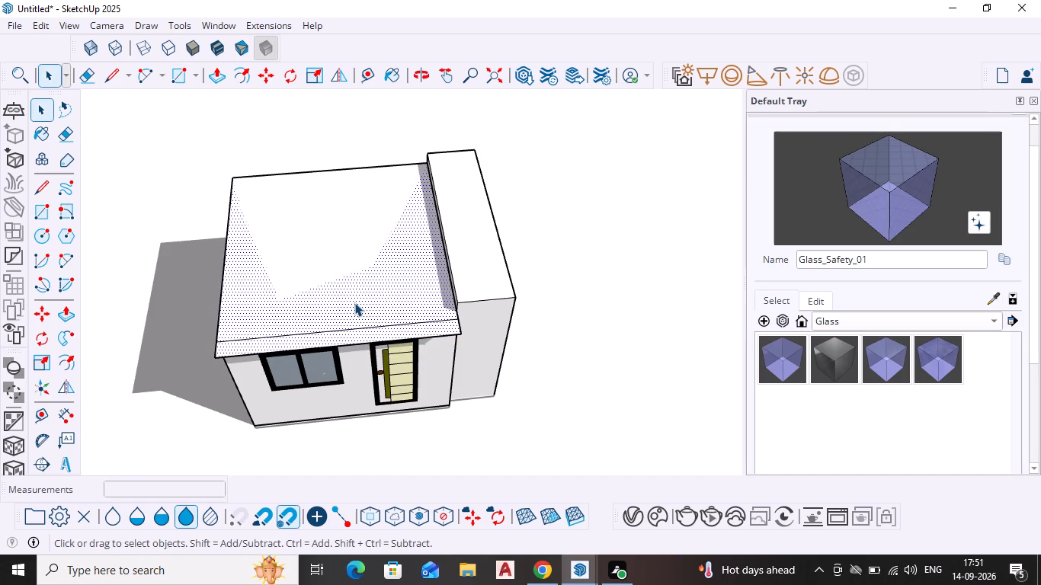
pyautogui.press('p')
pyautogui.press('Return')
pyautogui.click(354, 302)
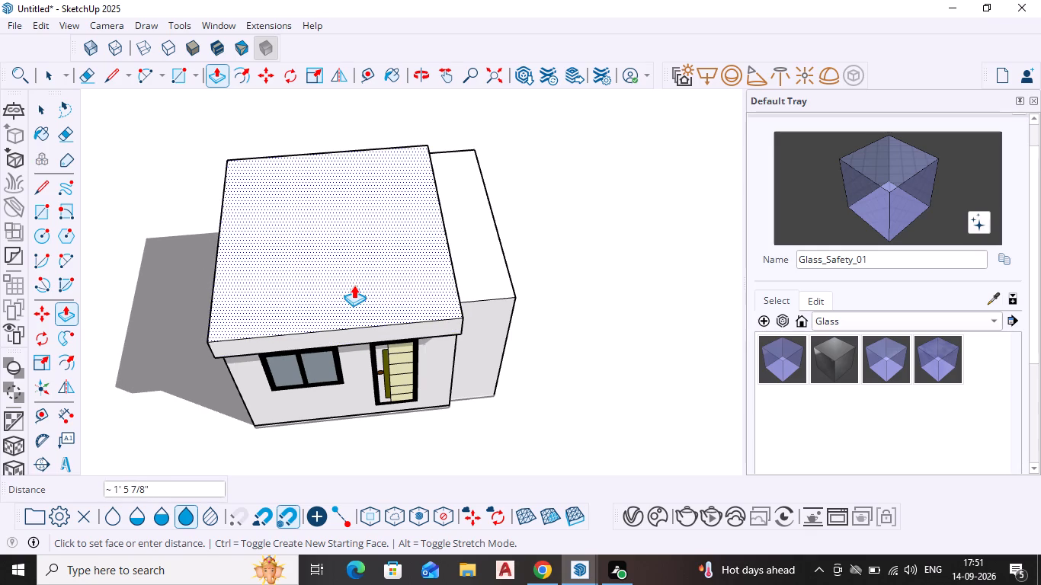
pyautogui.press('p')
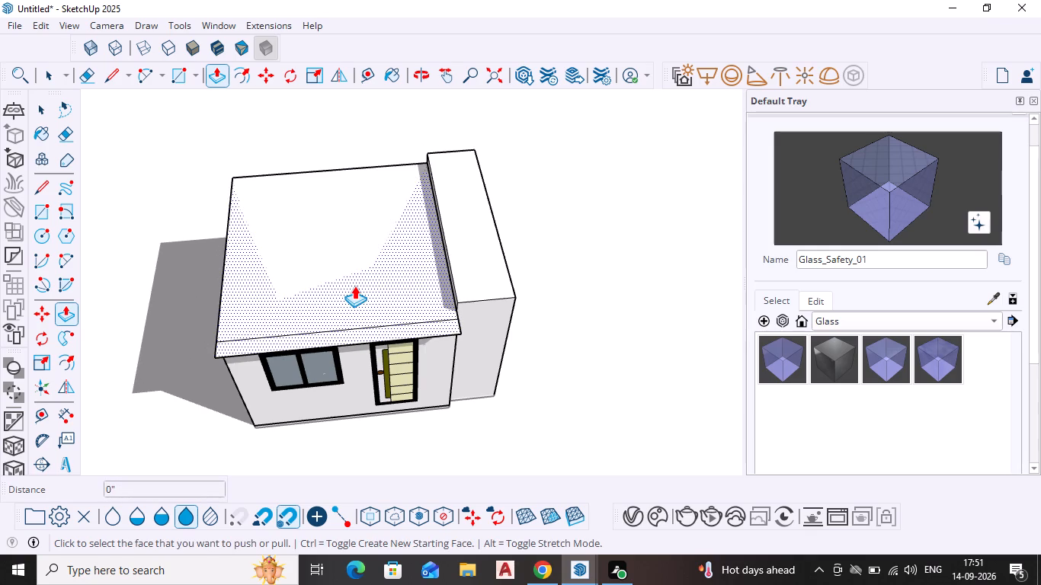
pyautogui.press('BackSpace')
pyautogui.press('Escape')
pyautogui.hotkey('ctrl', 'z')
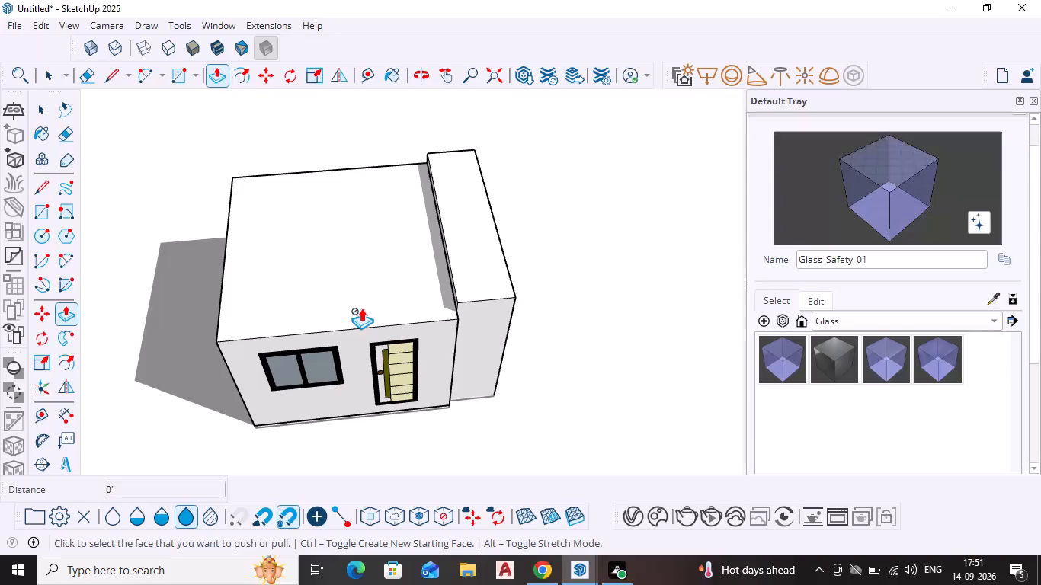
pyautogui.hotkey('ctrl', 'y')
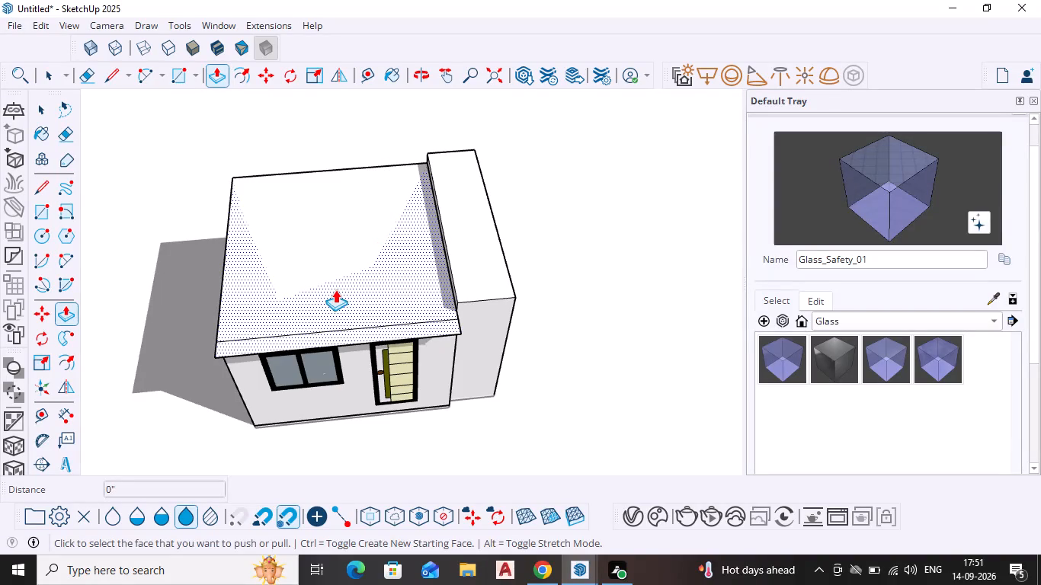
# Push/Pull the overhanging roof rectangle up 4" into a thin roof slab.
pyautogui.click(335, 289)
pyautogui.press('4')
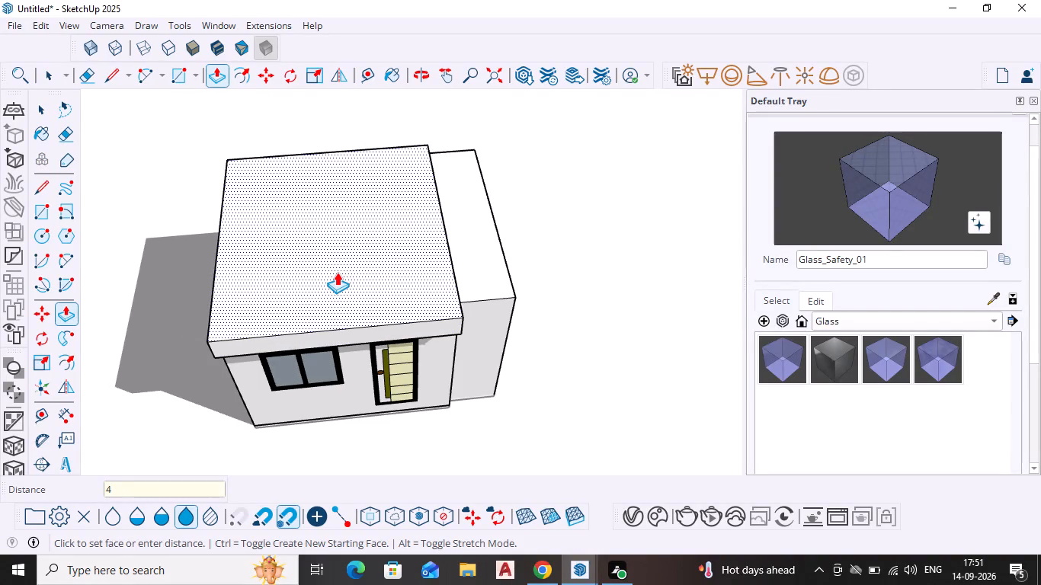
pyautogui.hotkey('shift', '"')
pyautogui.press('Return')
pyautogui.press('space')
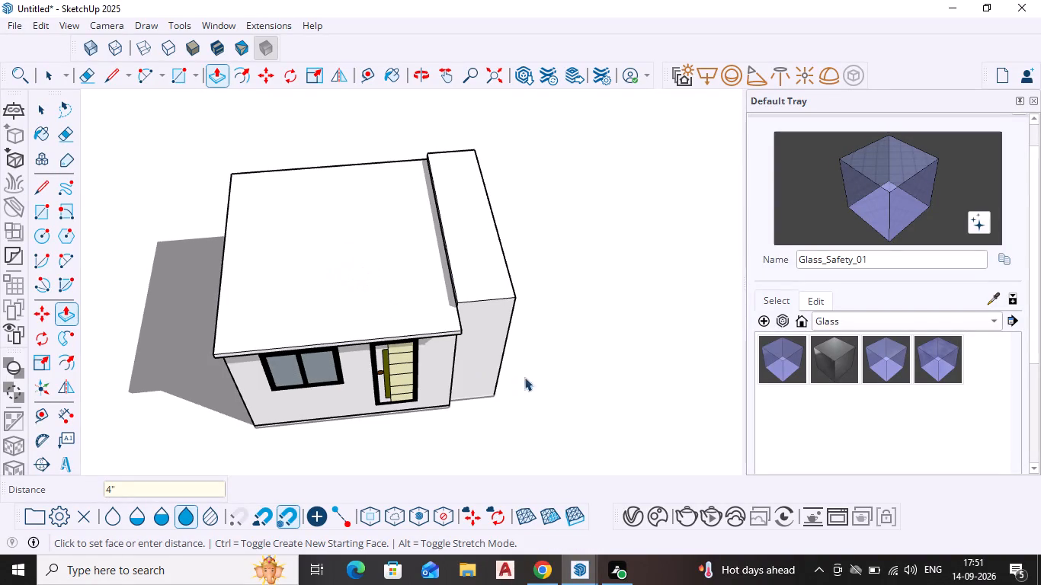
# Inside the side block's group, Push/Pull its large outer side face outward about 7 1/2", and leave the group.
pyautogui.moveTo(565, 378); pyautogui.dragTo(549, 204, button='middle')
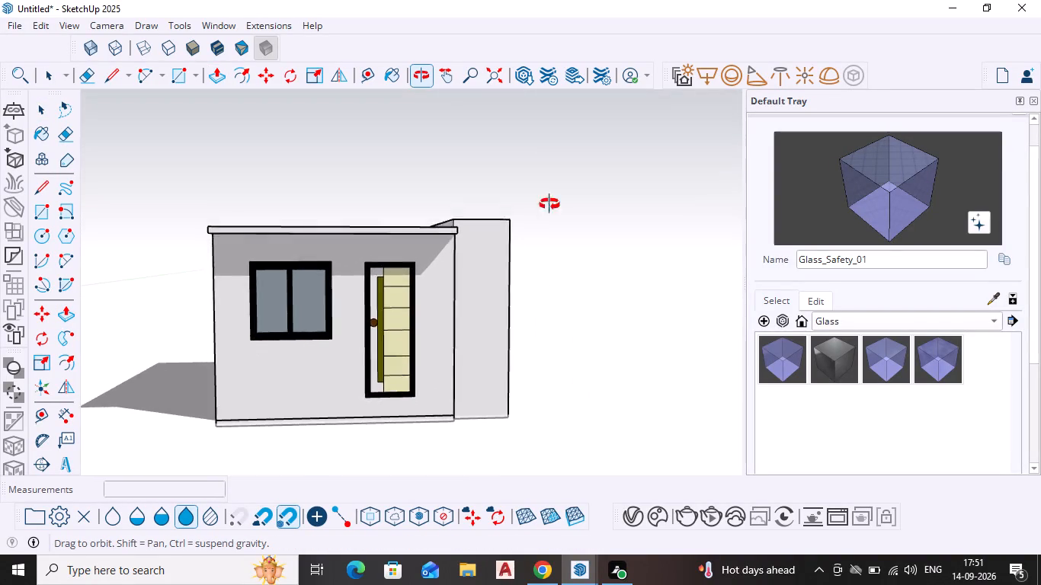
pyautogui.moveTo(549, 204); pyautogui.dragTo(518, 340, button='middle')
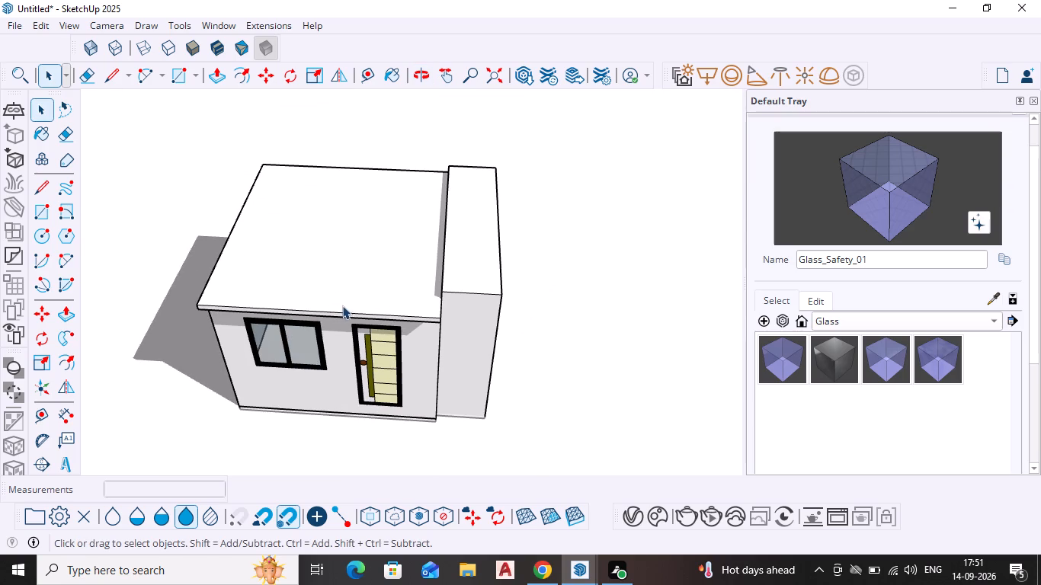
pyautogui.moveTo(422, 394); pyautogui.dragTo(442, 261, button='middle')
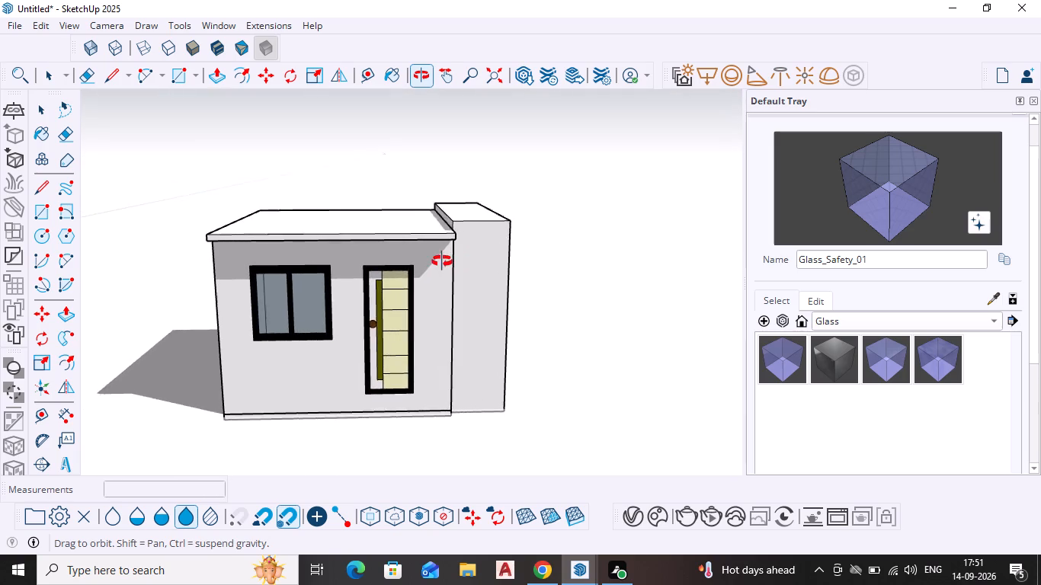
pyautogui.moveTo(442, 261); pyautogui.dragTo(345, 261, button='middle')
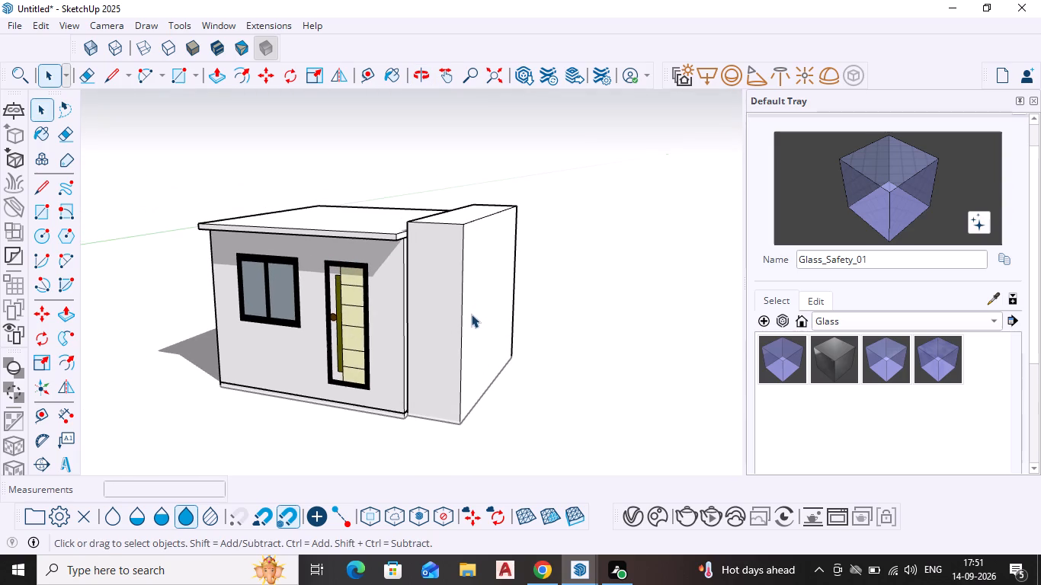
pyautogui.scroll(-1, 508, 315)
pyautogui.moveTo(508, 317); pyautogui.dragTo(420, 314, button='middle')
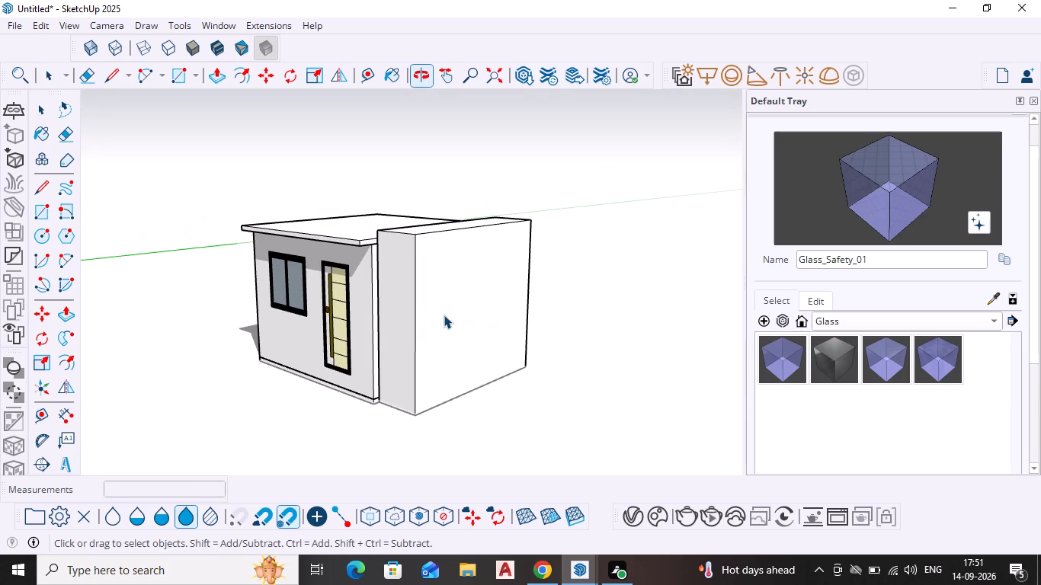
pyautogui.click(451, 307)
pyautogui.tripleClick(465, 311)
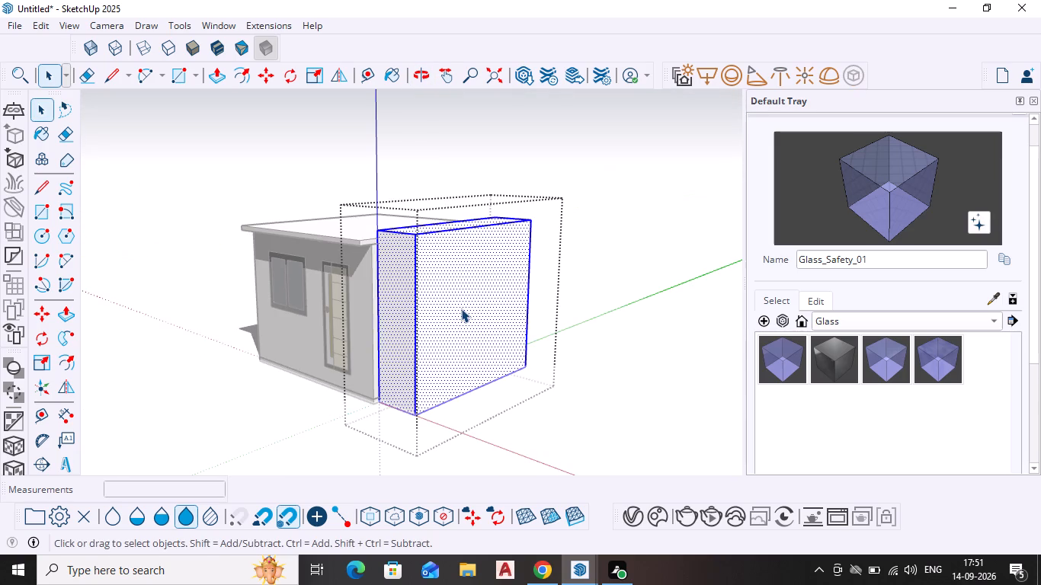
pyautogui.click(461, 308)
pyautogui.write('p\\')
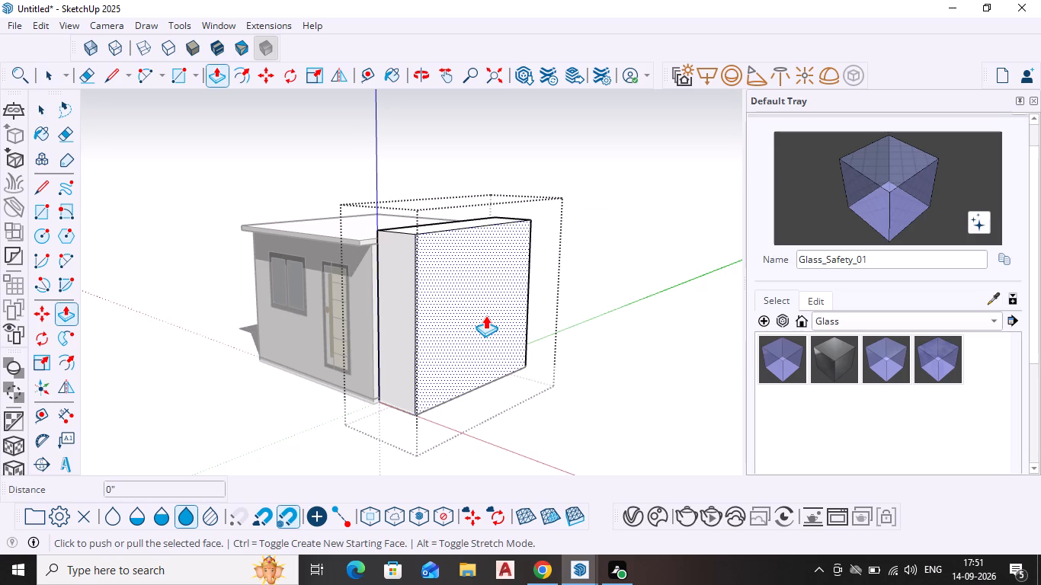
pyautogui.click(470, 310)
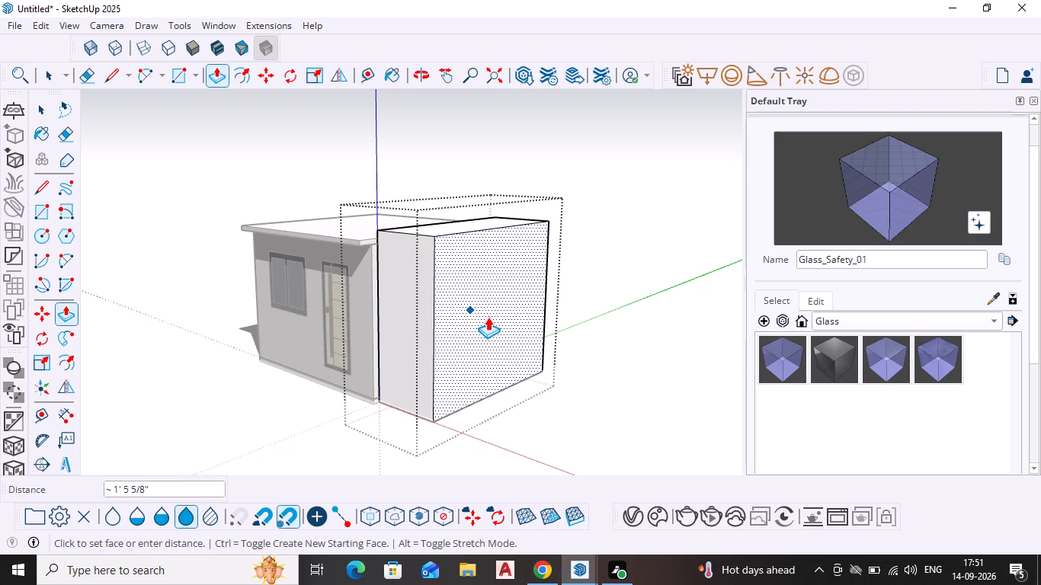
pyautogui.click(479, 308)
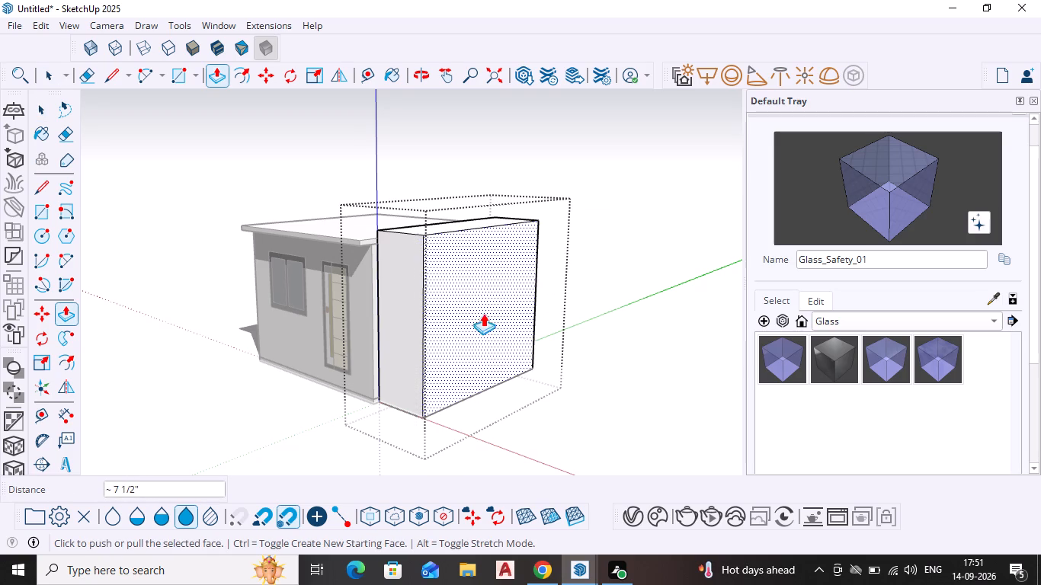
pyautogui.moveTo(449, 433); pyautogui.dragTo(617, 426, button='middle')
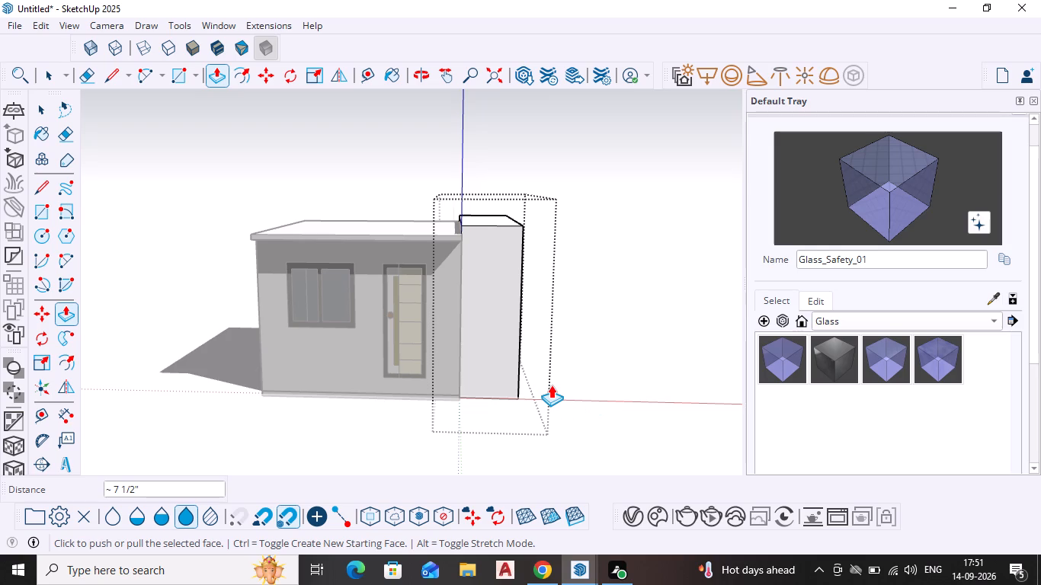
pyautogui.press('Escape')
pyautogui.press('space')
pyautogui.press('space')
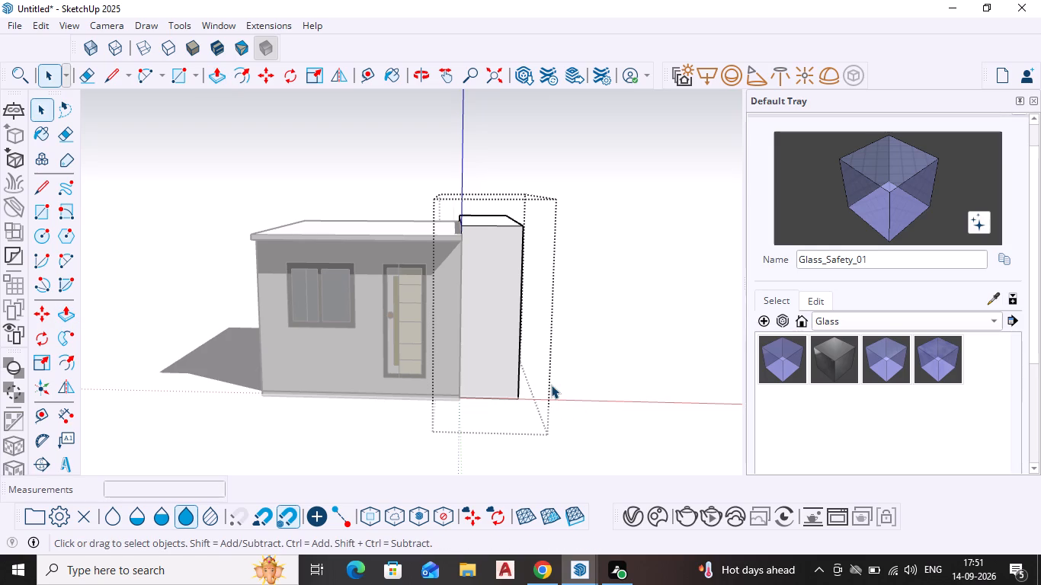
pyautogui.press('Escape')
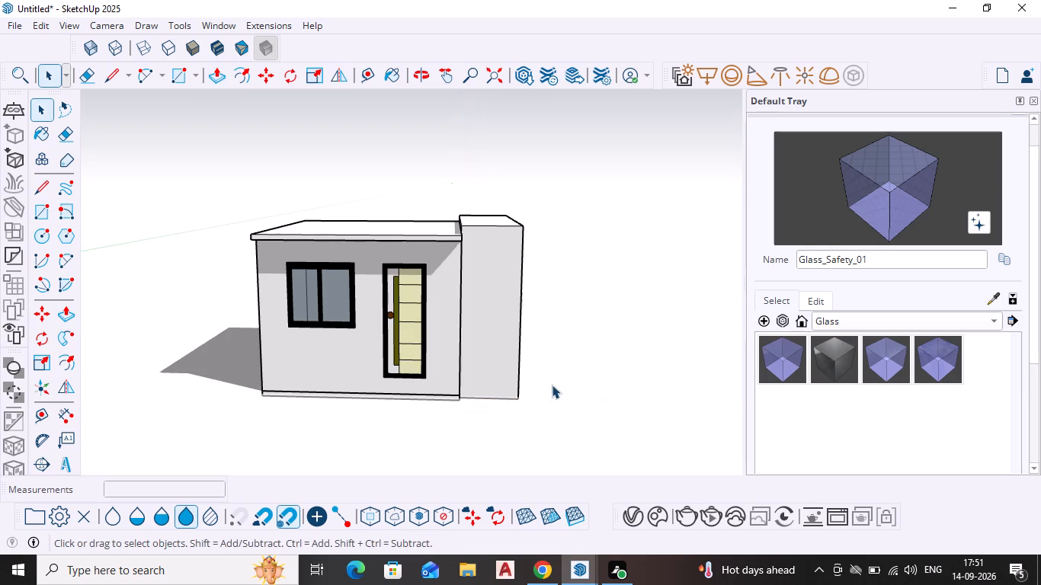
# Inside the side block's group, Push/Pull its narrow front face back about 2' 4 1/2", behind the box's front wall.
pyautogui.scroll(3, 430, 395)
pyautogui.scroll(3, 550, 393)
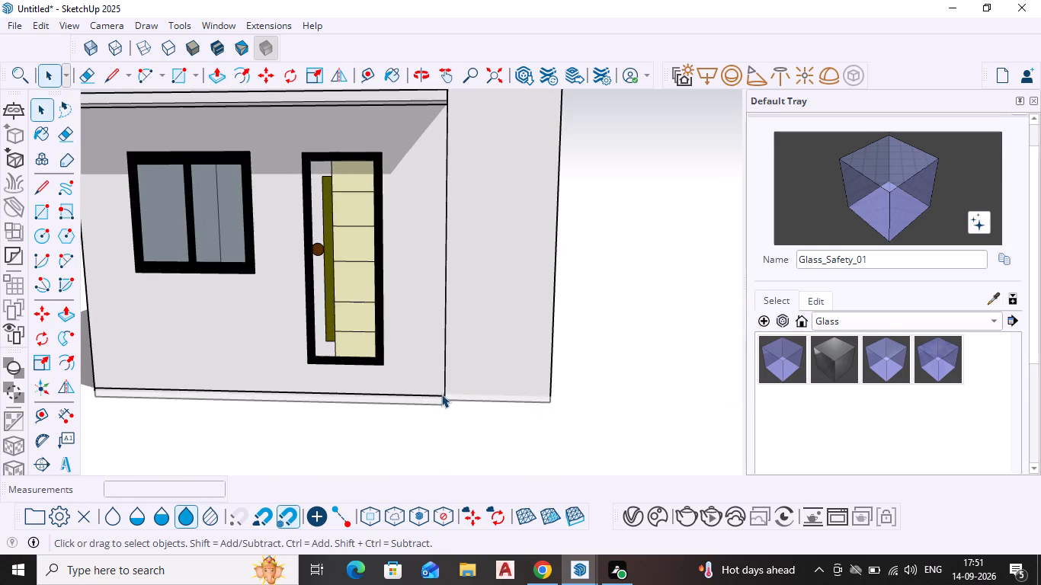
pyautogui.moveTo(459, 404); pyautogui.dragTo(344, 418, button='middle')
pyautogui.scroll(2, 385, 410)
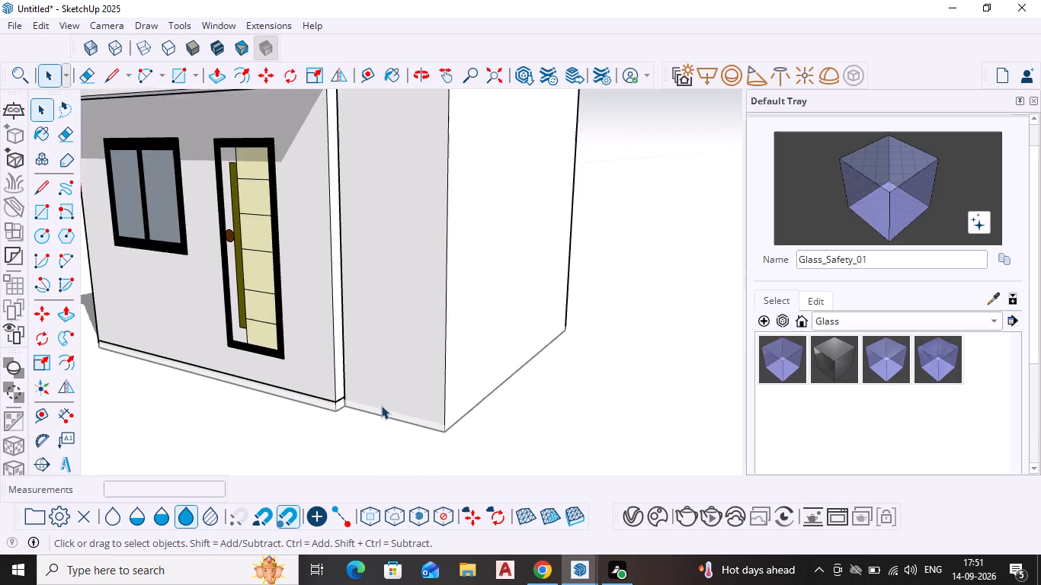
pyautogui.click(373, 349)
pyautogui.tripleClick(395, 334)
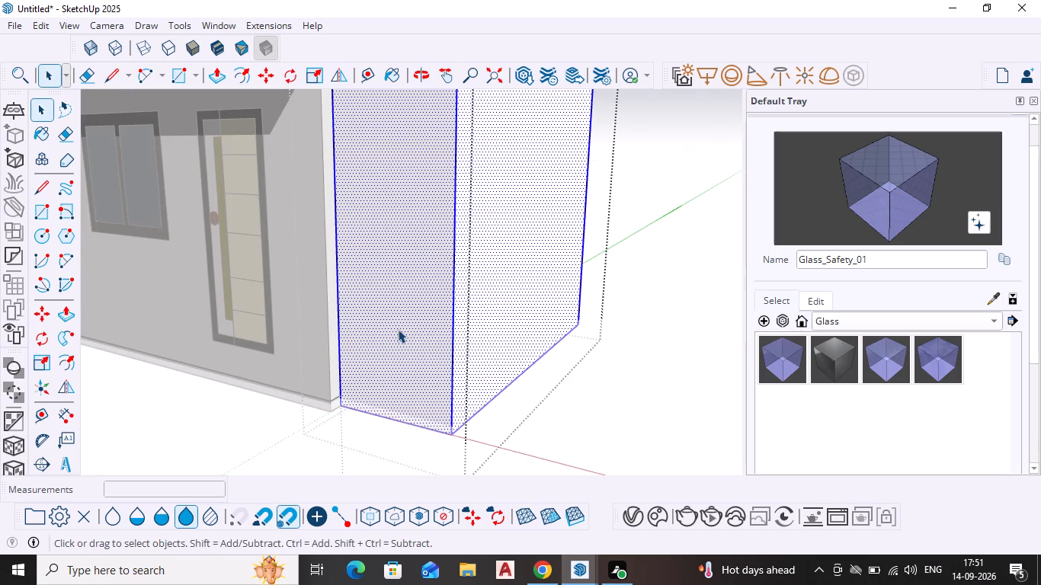
pyautogui.click(398, 329)
pyautogui.press('p')
pyautogui.press('Return')
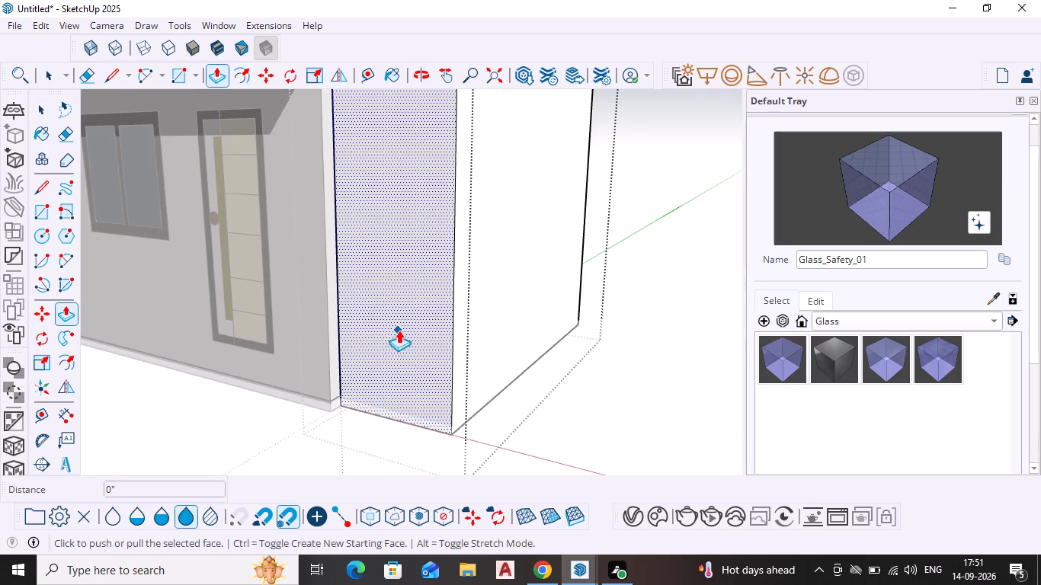
pyautogui.click(422, 328)
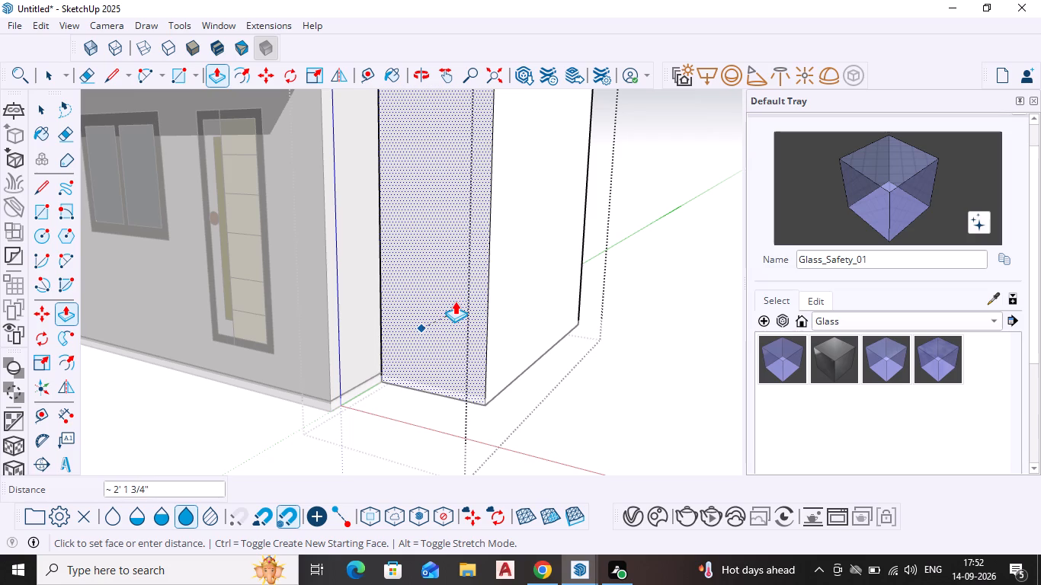
pyautogui.click(456, 300)
pyautogui.scroll(-2, 436, 357)
pyautogui.moveTo(444, 360); pyautogui.dragTo(604, 398, button='middle')
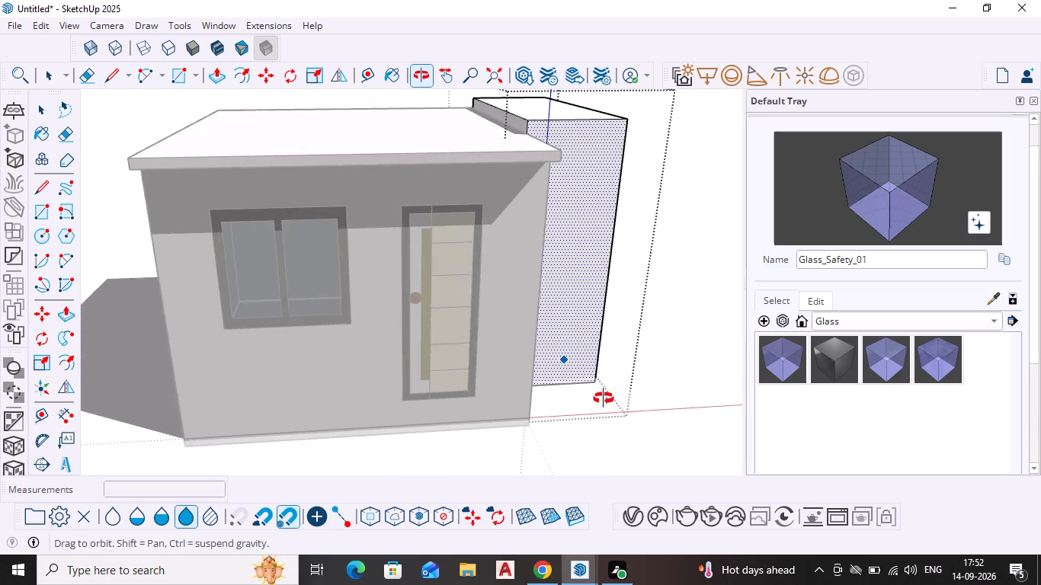
pyautogui.moveTo(604, 398); pyautogui.dragTo(578, 388, button='middle')
pyautogui.scroll(1, 578, 388)
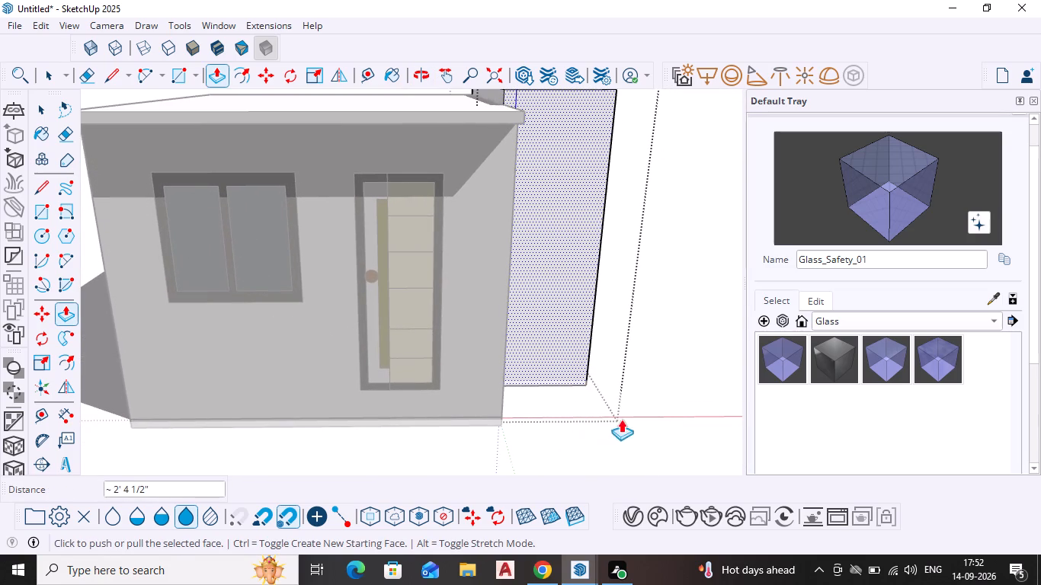
pyautogui.moveTo(710, 405); pyautogui.dragTo(636, 404, button='middle')
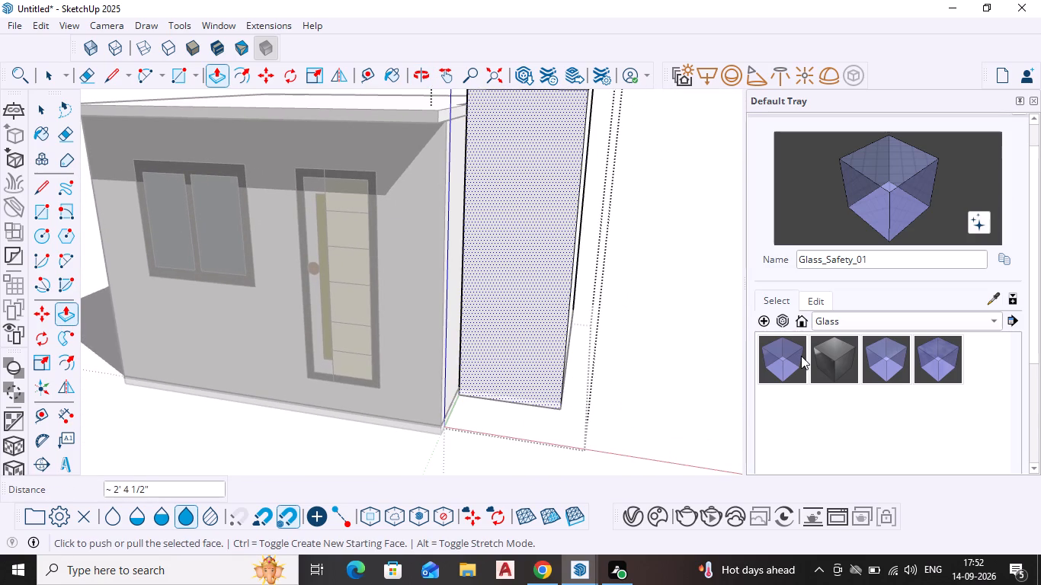
# Leave the side block's group.
pyautogui.scroll(-1, 539, 258)
pyautogui.moveTo(545, 260); pyautogui.dragTo(546, 466, button='middle')
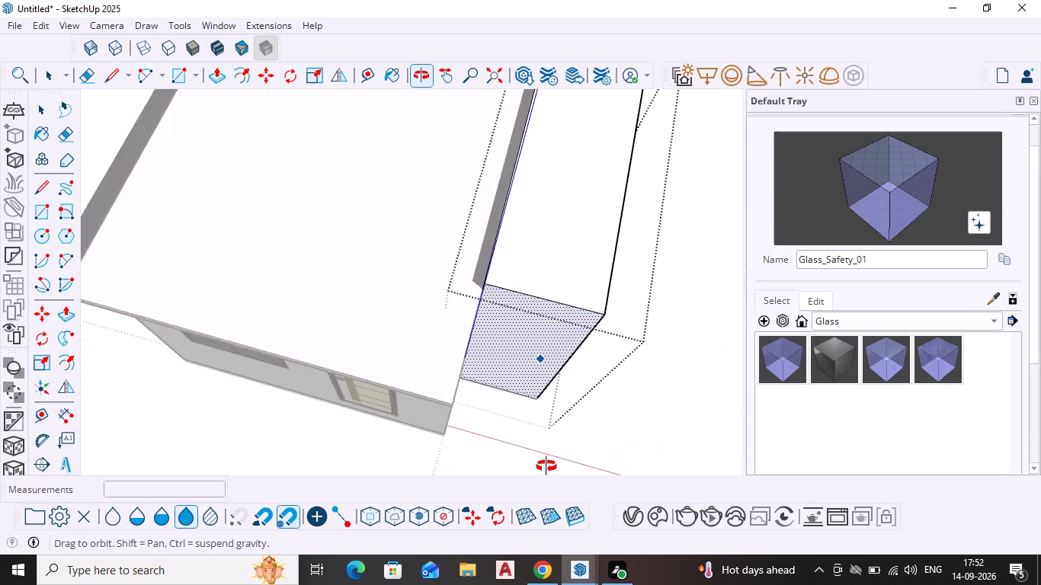
pyautogui.moveTo(546, 466); pyautogui.dragTo(572, 427, button='middle')
pyautogui.press('Escape')
pyautogui.press('space')
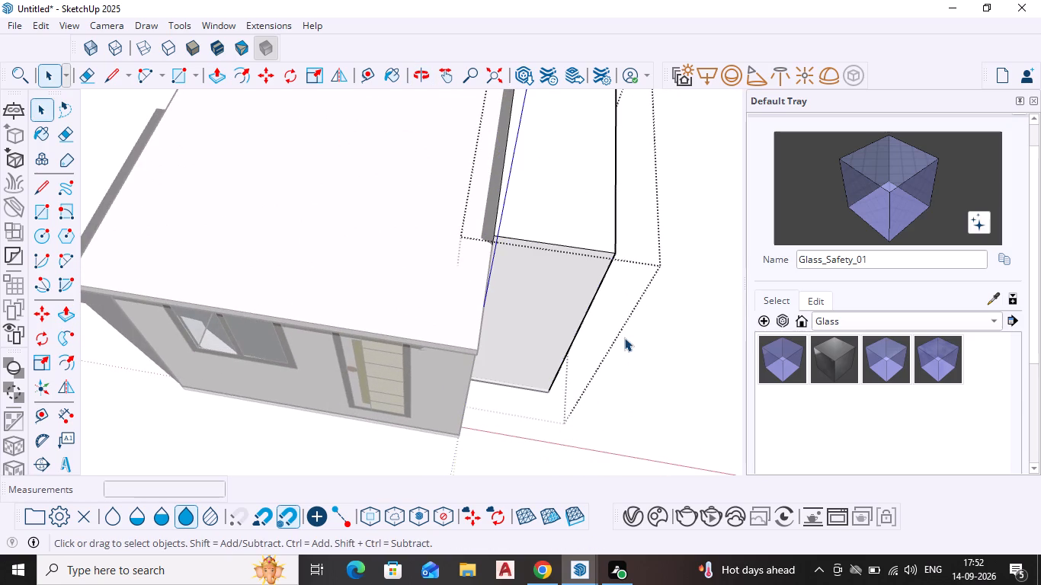
pyautogui.press('space')
pyautogui.press('Escape')
# Examine the house from the front, above and side, checking how the side block sits against the box and roof slab.
pyautogui.scroll(-1, 604, 334)
pyautogui.moveTo(604, 334); pyautogui.dragTo(629, 222, button='middle')
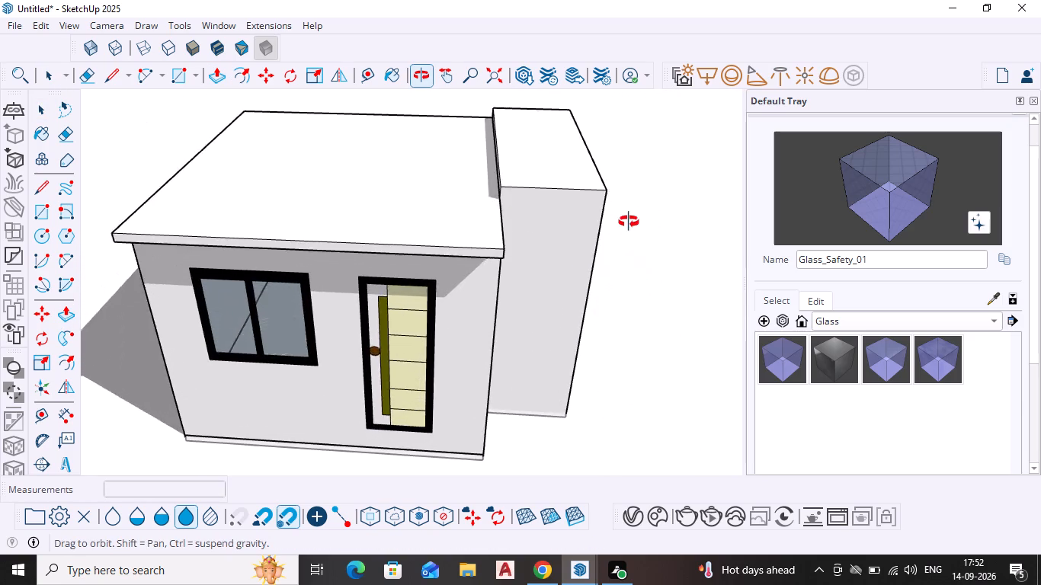
pyautogui.moveTo(629, 222); pyautogui.dragTo(614, 165, button='middle')
pyautogui.scroll(-3, 563, 315)
pyautogui.moveTo(546, 373); pyautogui.dragTo(514, 360, button='middle')
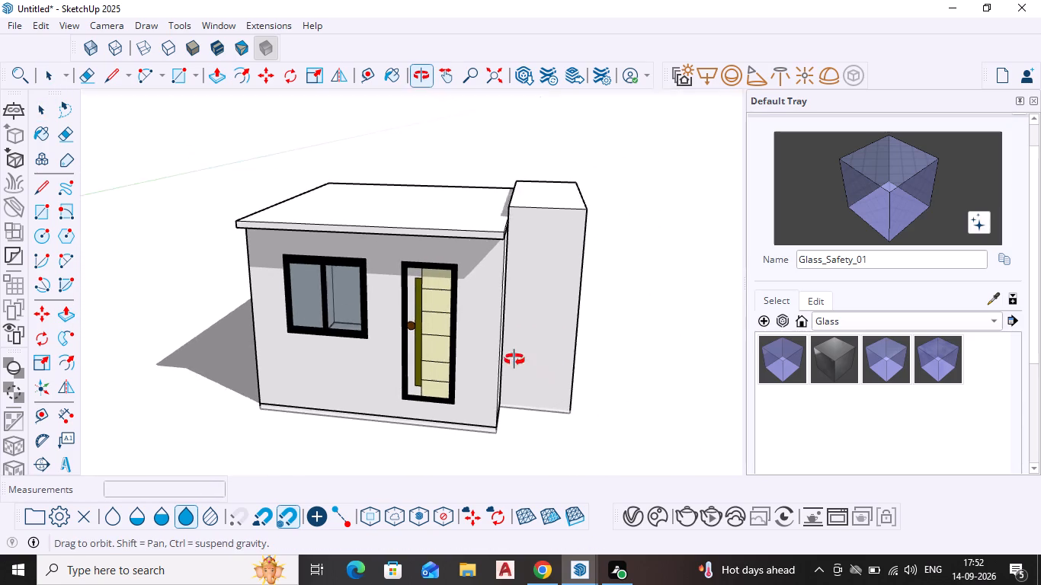
pyautogui.moveTo(514, 360); pyautogui.dragTo(487, 349, button='middle')
pyautogui.scroll(-2, 516, 398)
pyautogui.moveTo(520, 402); pyautogui.dragTo(537, 404, button='middle')
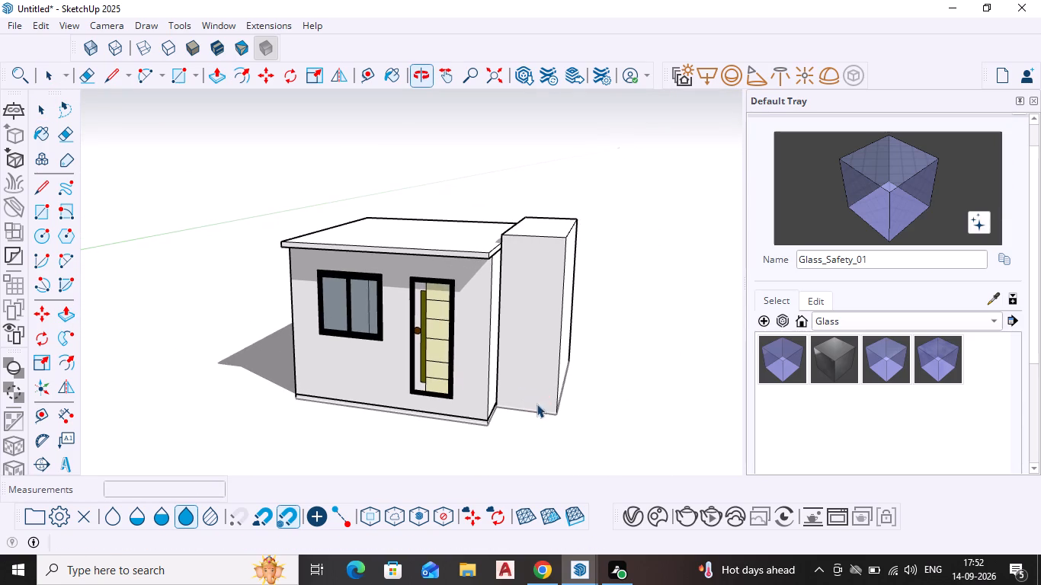
pyautogui.scroll(2, 514, 401)
pyautogui.scroll(-1, 523, 386)
pyautogui.moveTo(523, 386); pyautogui.dragTo(533, 403, button='middle')
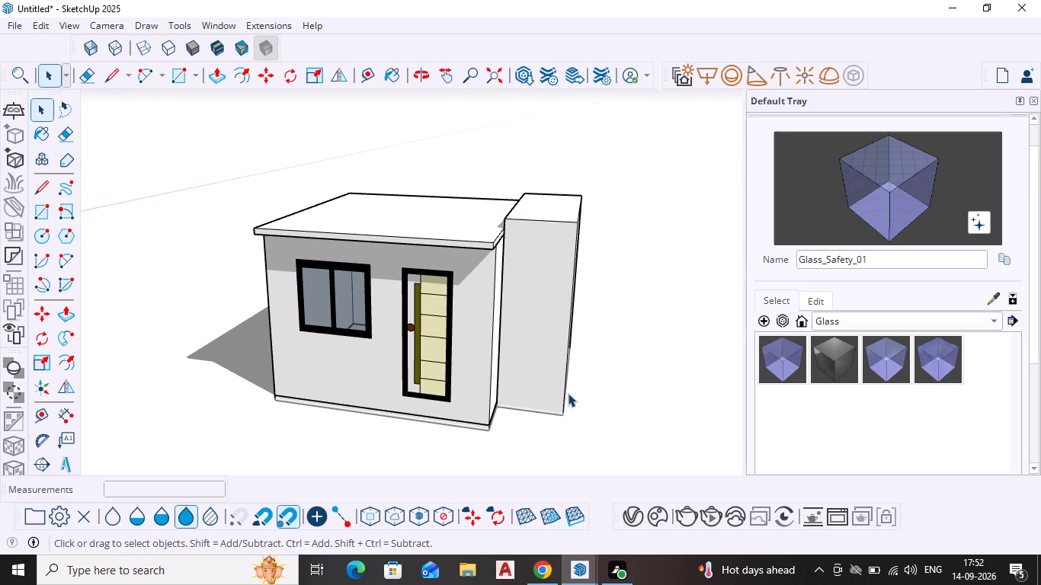
pyautogui.scroll(-1, 537, 369)
pyautogui.moveTo(537, 369); pyautogui.dragTo(506, 369, button='middle')
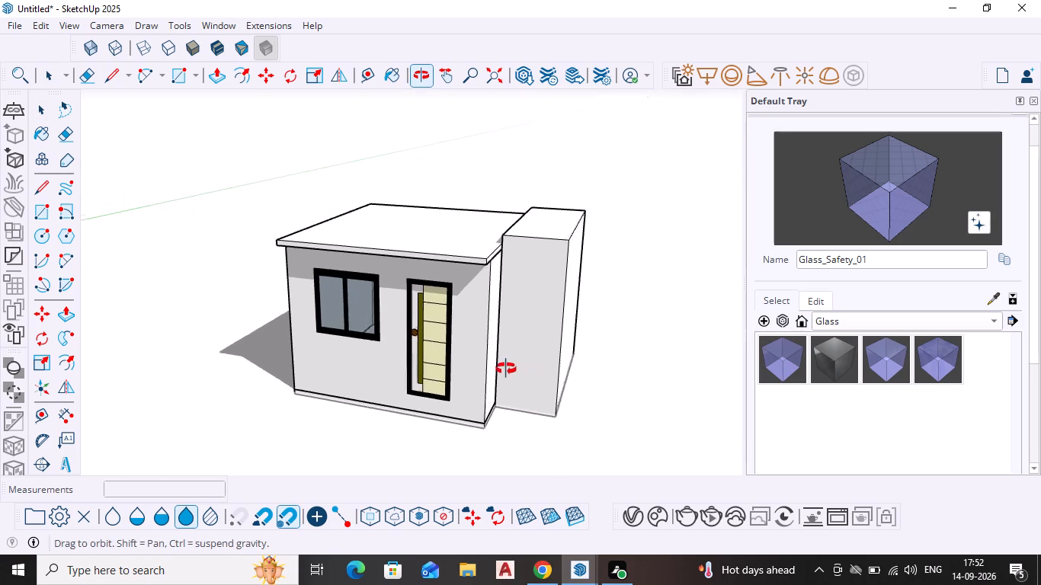
pyautogui.moveTo(506, 369); pyautogui.dragTo(503, 368, button='middle')
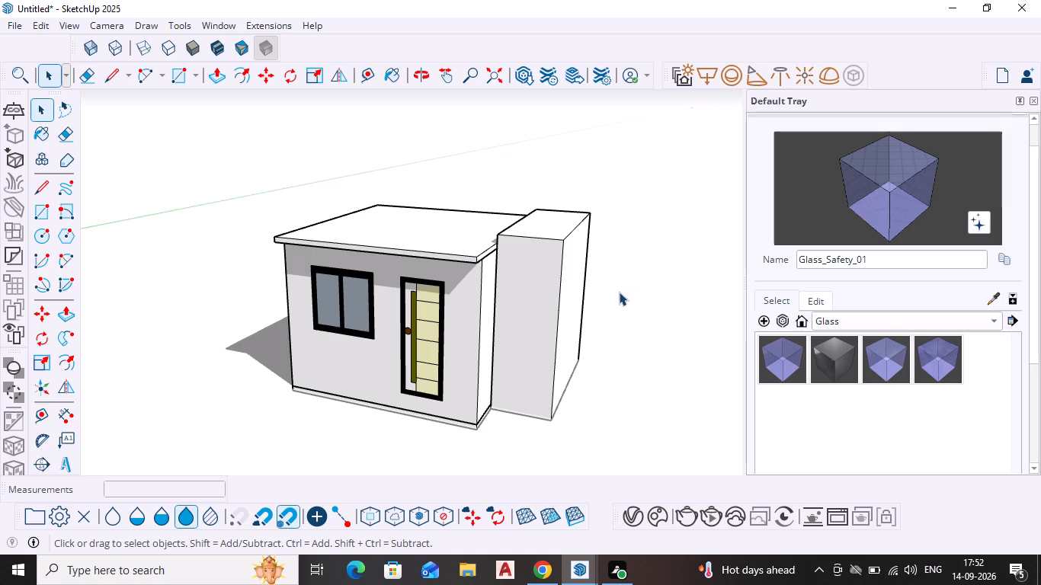
pyautogui.moveTo(616, 302); pyautogui.dragTo(639, 358, button='middle')
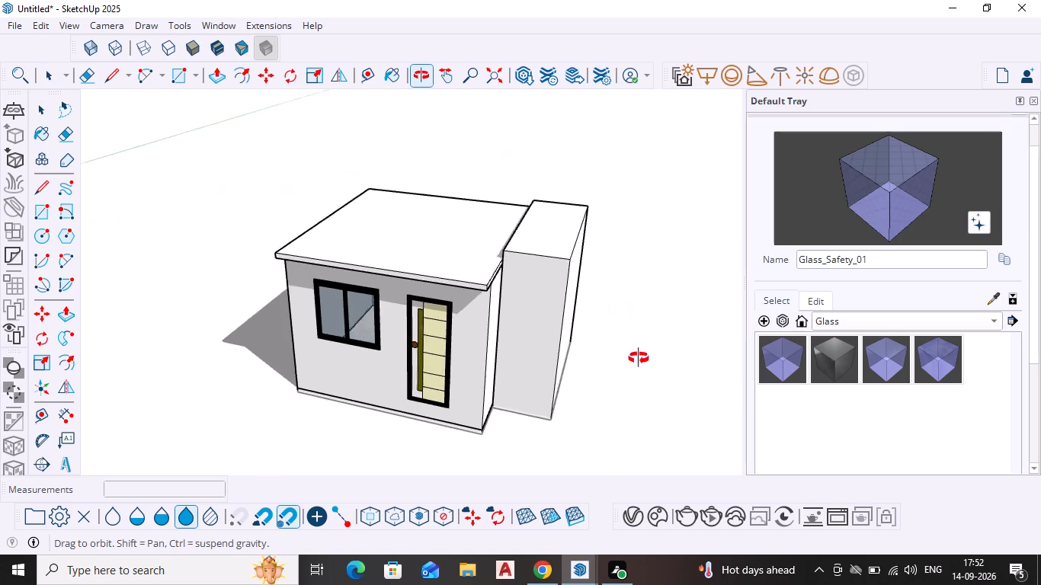
pyautogui.moveTo(639, 358); pyautogui.dragTo(657, 375, button='middle')
pyautogui.moveTo(538, 251); pyautogui.dragTo(555, 283, button='middle')
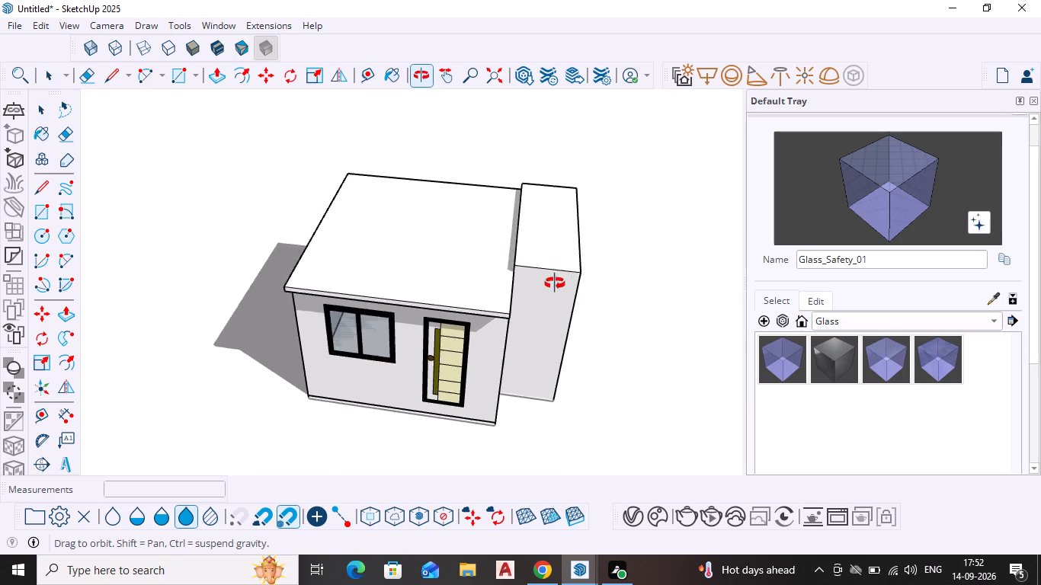
pyautogui.moveTo(555, 283); pyautogui.dragTo(601, 255, button='middle')
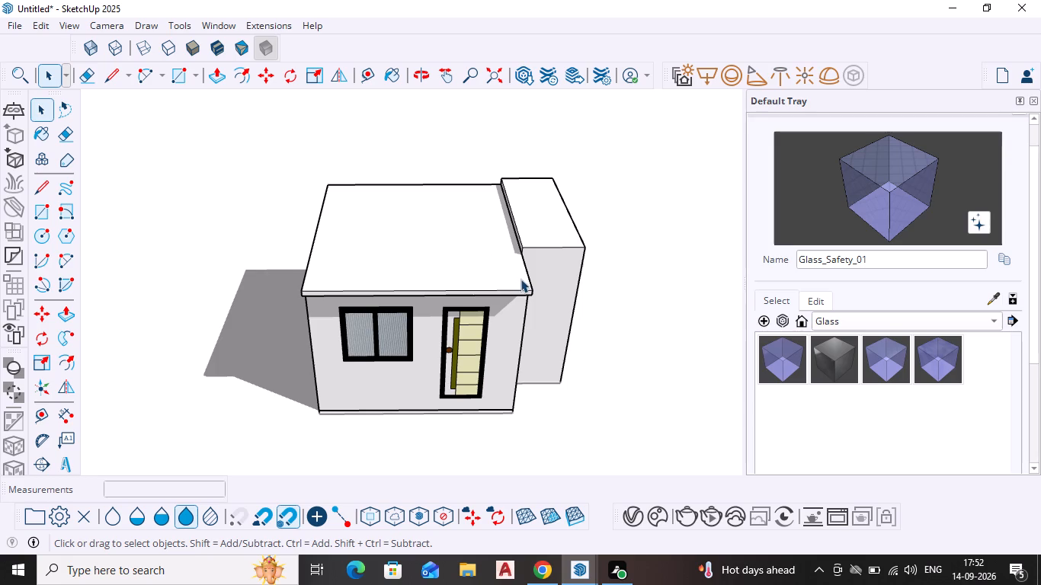
pyautogui.scroll(-1, 527, 296)
pyautogui.moveTo(527, 297); pyautogui.dragTo(351, 201, button='middle')
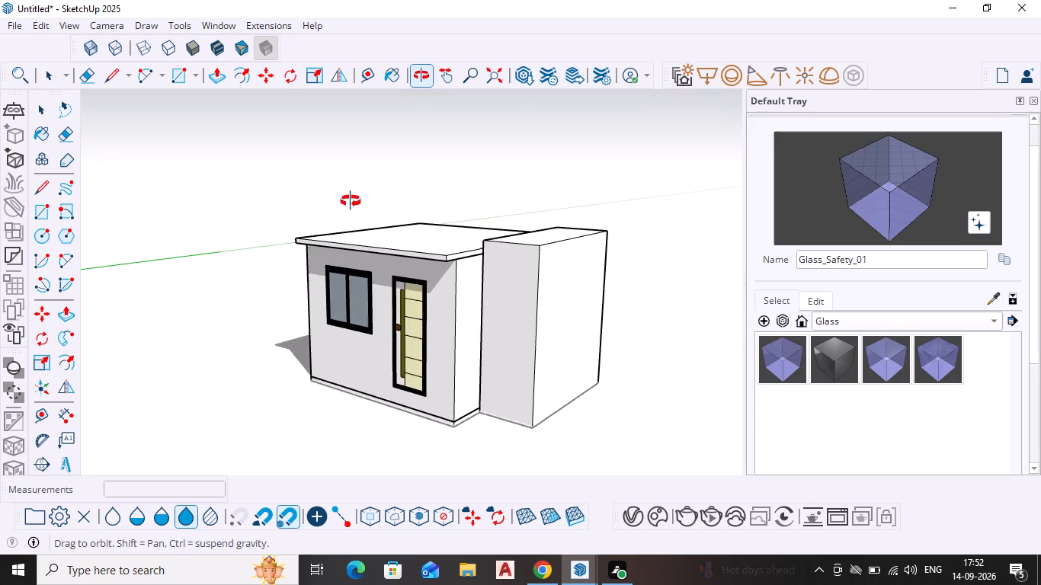
pyautogui.moveTo(351, 201); pyautogui.dragTo(337, 205, button='middle')
# Draw a narrow rectangle about 7 1/2" by 5' 4" on the side block's top, from its outer front corner along the outer edge.
pyautogui.scroll(3, 441, 259)
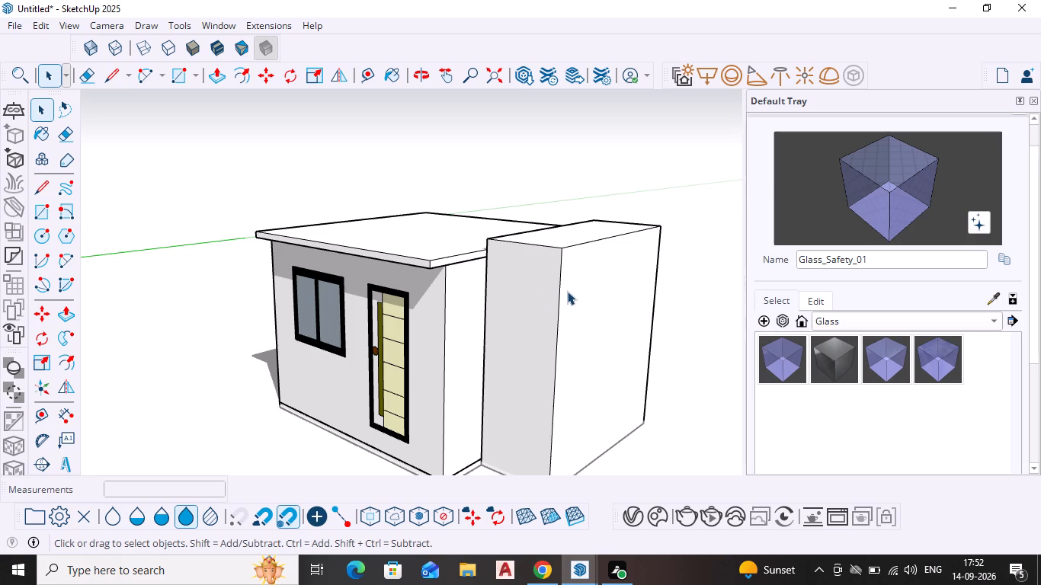
pyautogui.moveTo(585, 317); pyautogui.dragTo(498, 369, button='middle')
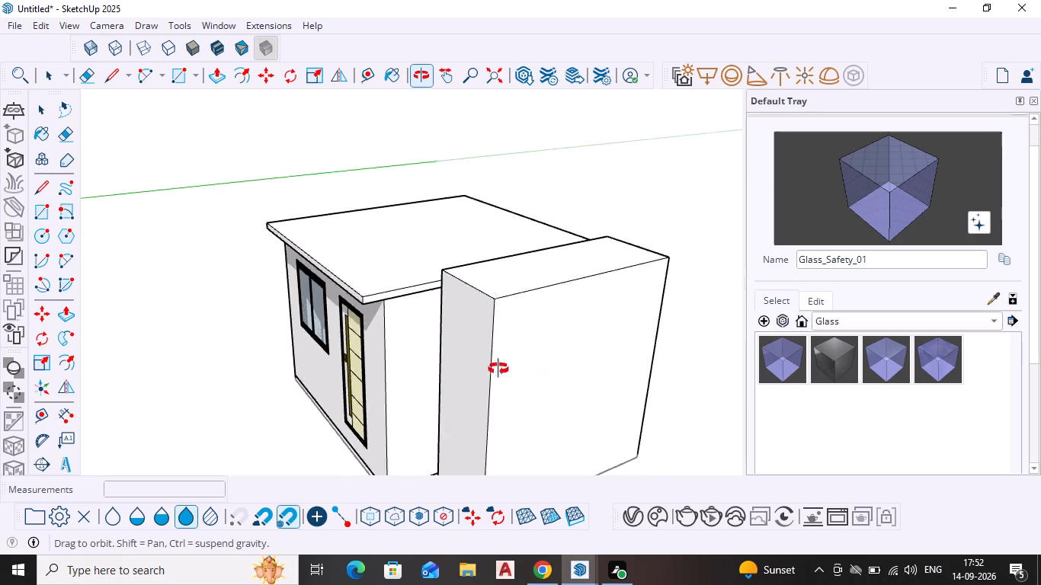
pyautogui.moveTo(498, 369); pyautogui.dragTo(474, 403, button='middle')
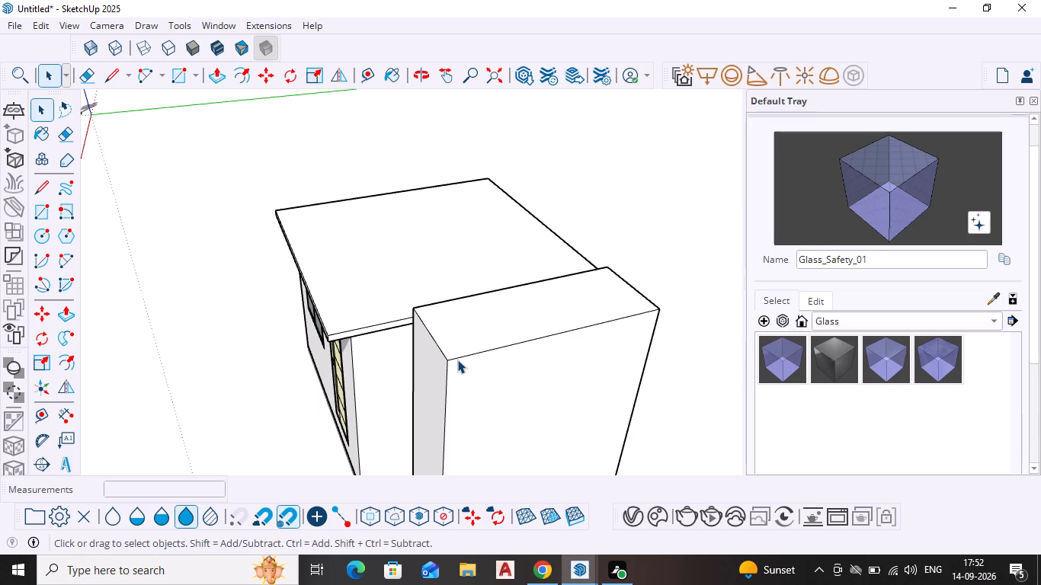
pyautogui.moveTo(485, 365); pyautogui.dragTo(393, 413, button='middle')
pyautogui.scroll(1, 392, 413)
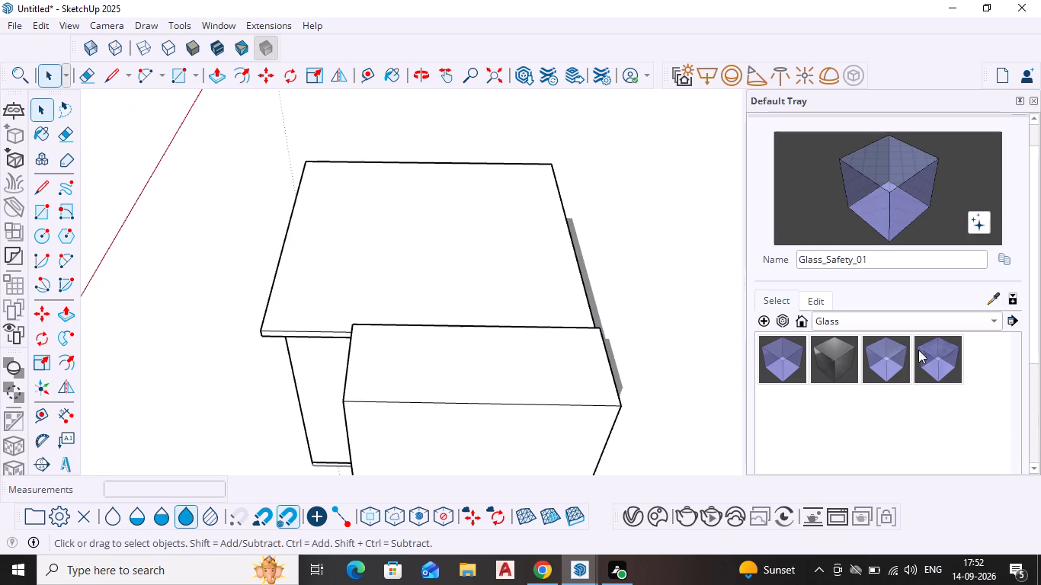
pyautogui.press('r')
pyautogui.press('Return')
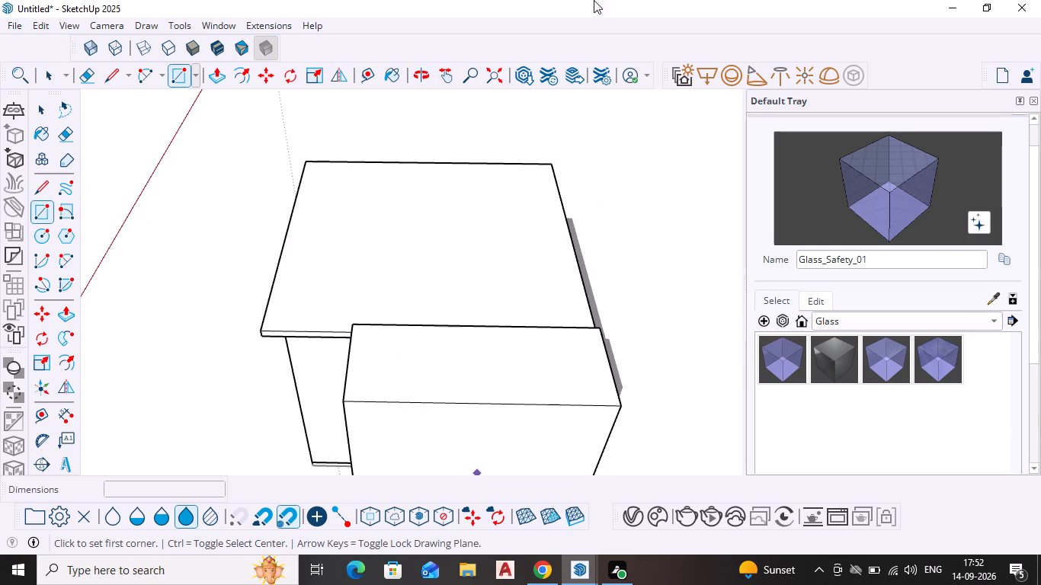
pyautogui.scroll(1, 934, 0)
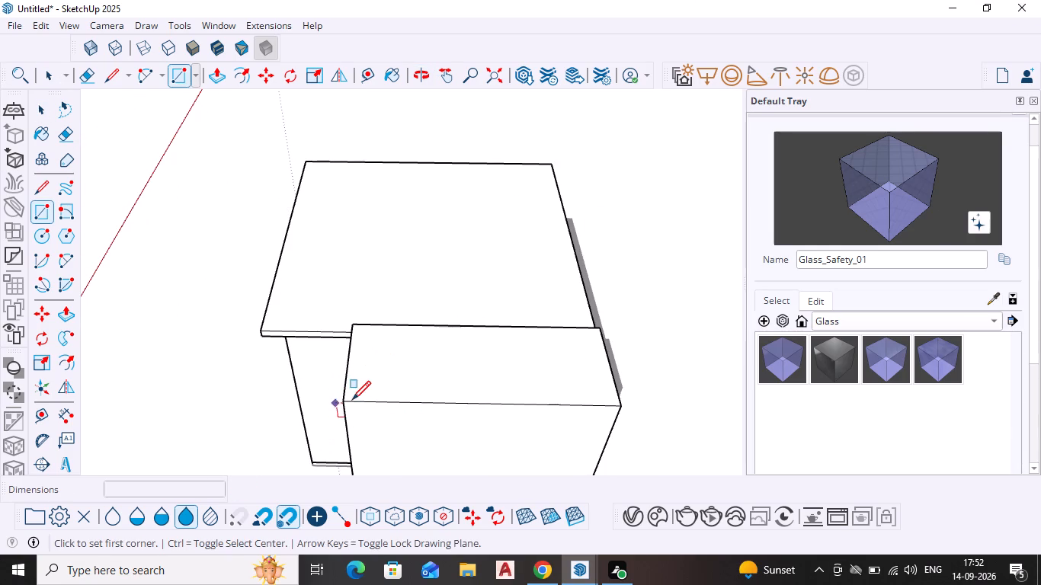
pyautogui.click(346, 400)
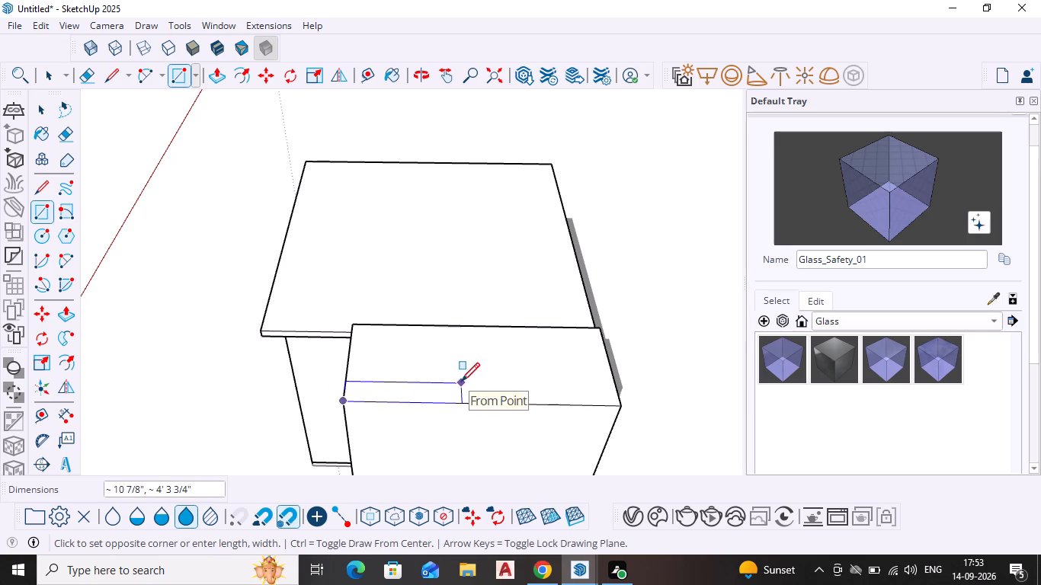
pyautogui.scroll(3, 471, 388)
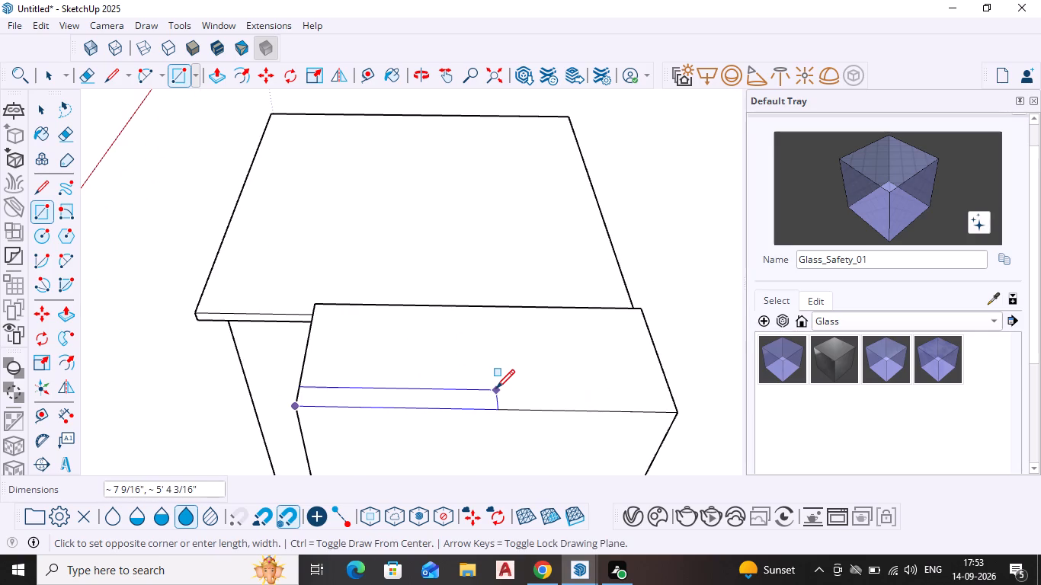
pyautogui.click(496, 390)
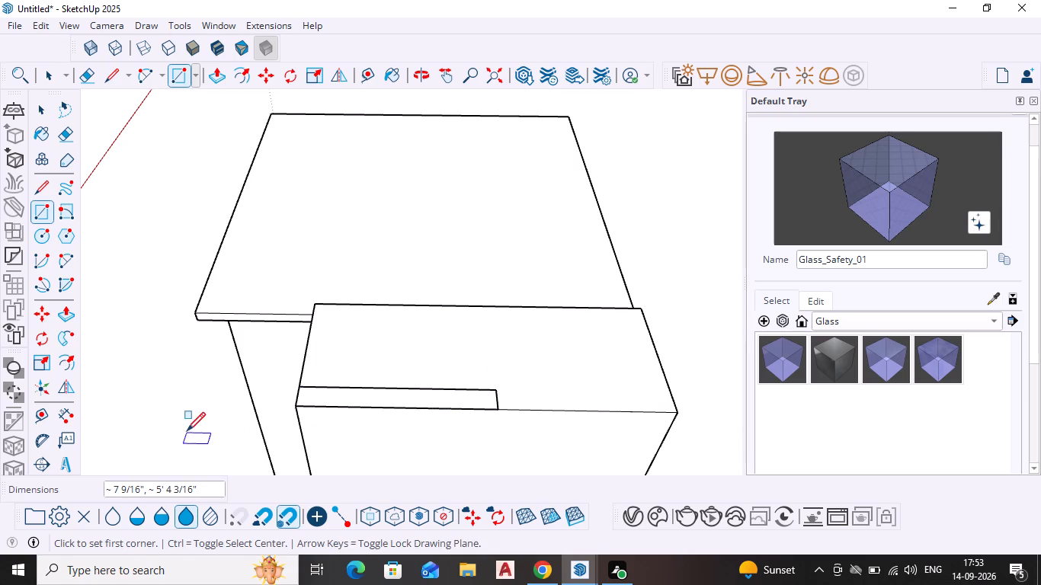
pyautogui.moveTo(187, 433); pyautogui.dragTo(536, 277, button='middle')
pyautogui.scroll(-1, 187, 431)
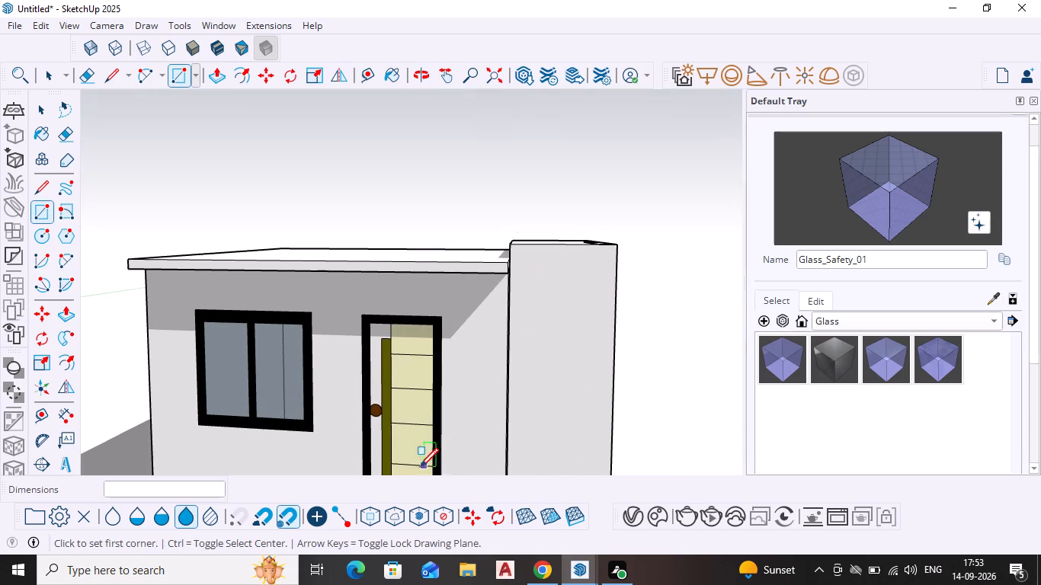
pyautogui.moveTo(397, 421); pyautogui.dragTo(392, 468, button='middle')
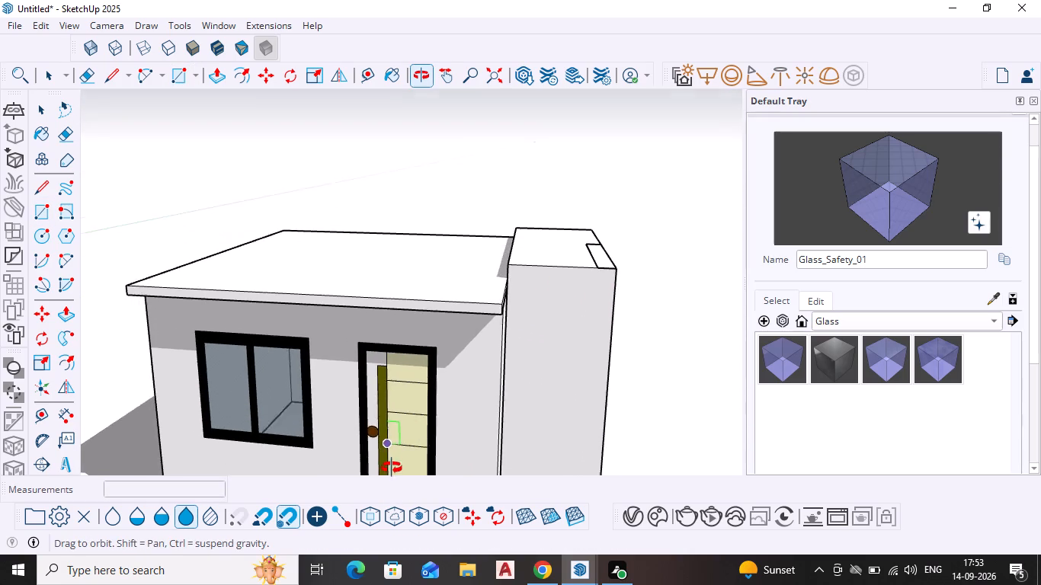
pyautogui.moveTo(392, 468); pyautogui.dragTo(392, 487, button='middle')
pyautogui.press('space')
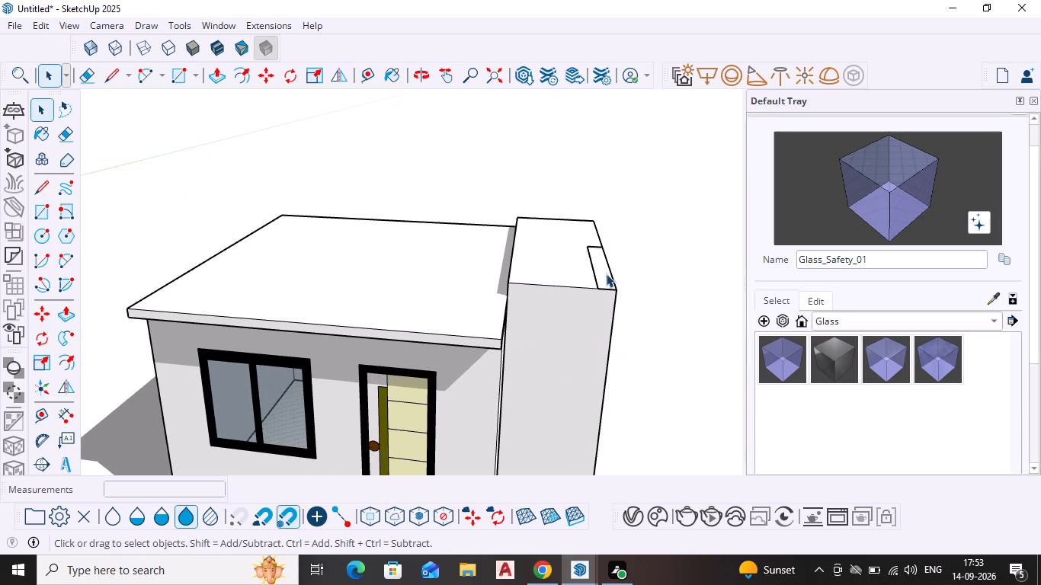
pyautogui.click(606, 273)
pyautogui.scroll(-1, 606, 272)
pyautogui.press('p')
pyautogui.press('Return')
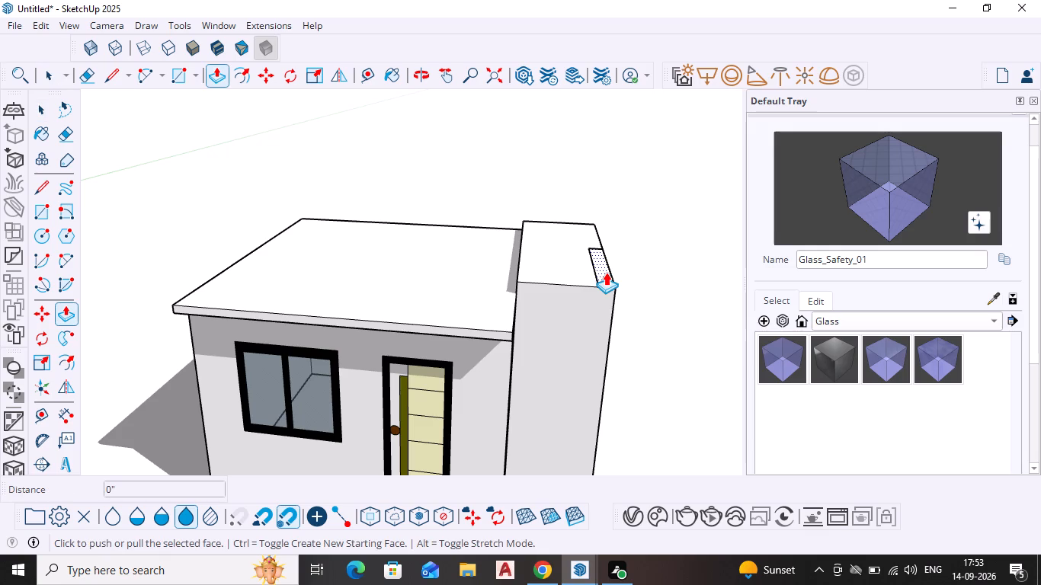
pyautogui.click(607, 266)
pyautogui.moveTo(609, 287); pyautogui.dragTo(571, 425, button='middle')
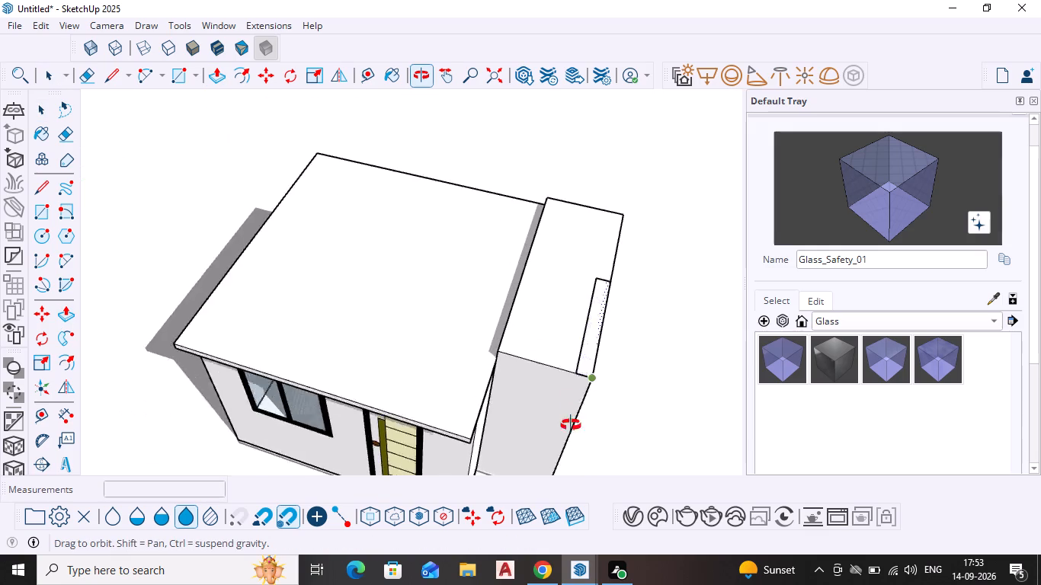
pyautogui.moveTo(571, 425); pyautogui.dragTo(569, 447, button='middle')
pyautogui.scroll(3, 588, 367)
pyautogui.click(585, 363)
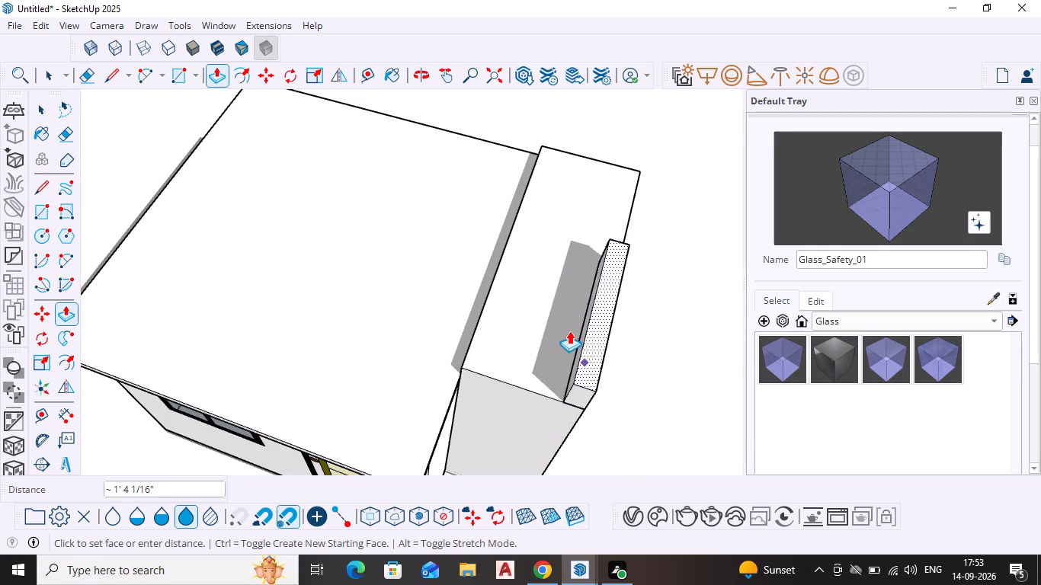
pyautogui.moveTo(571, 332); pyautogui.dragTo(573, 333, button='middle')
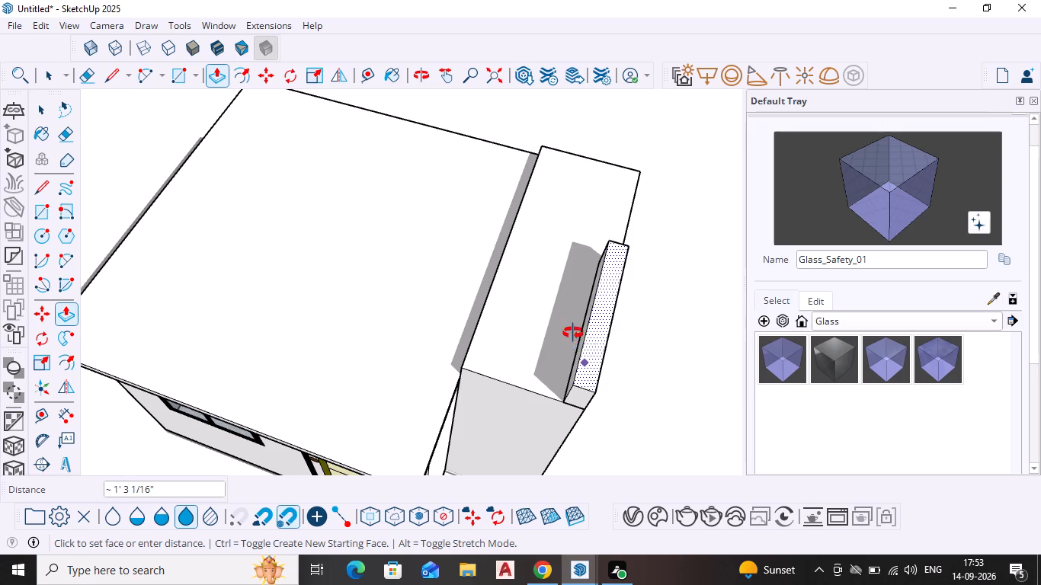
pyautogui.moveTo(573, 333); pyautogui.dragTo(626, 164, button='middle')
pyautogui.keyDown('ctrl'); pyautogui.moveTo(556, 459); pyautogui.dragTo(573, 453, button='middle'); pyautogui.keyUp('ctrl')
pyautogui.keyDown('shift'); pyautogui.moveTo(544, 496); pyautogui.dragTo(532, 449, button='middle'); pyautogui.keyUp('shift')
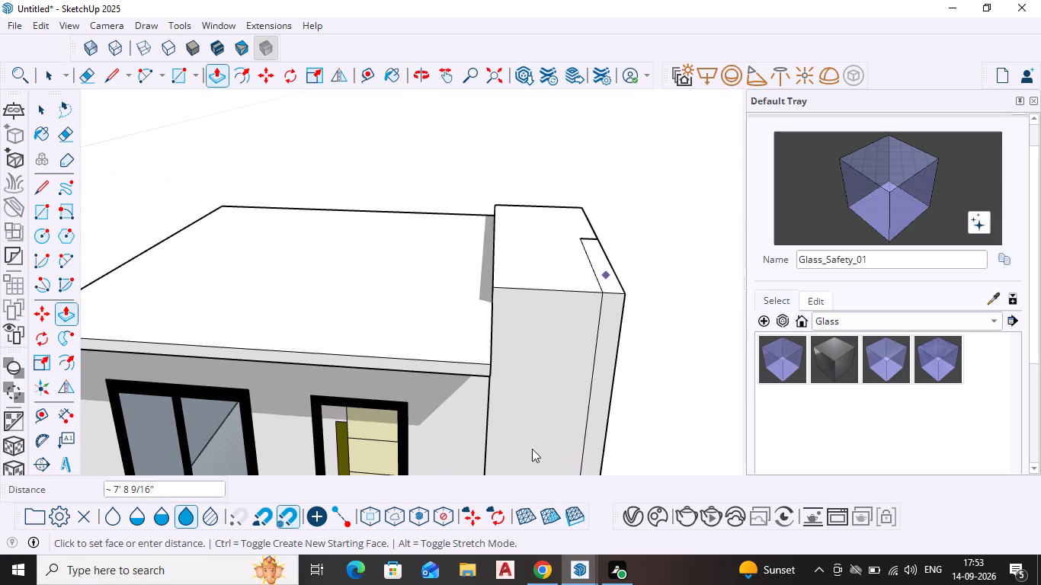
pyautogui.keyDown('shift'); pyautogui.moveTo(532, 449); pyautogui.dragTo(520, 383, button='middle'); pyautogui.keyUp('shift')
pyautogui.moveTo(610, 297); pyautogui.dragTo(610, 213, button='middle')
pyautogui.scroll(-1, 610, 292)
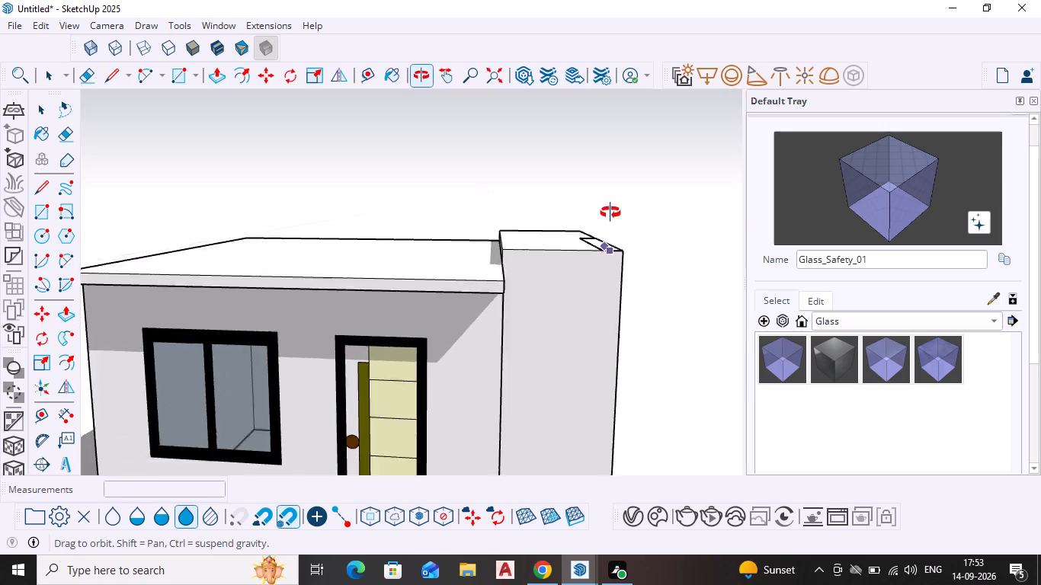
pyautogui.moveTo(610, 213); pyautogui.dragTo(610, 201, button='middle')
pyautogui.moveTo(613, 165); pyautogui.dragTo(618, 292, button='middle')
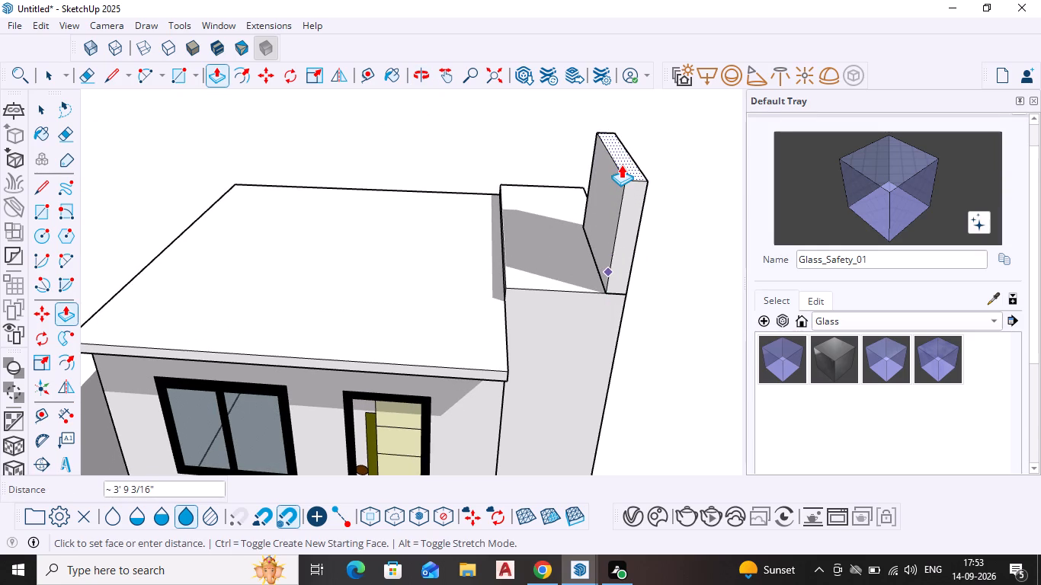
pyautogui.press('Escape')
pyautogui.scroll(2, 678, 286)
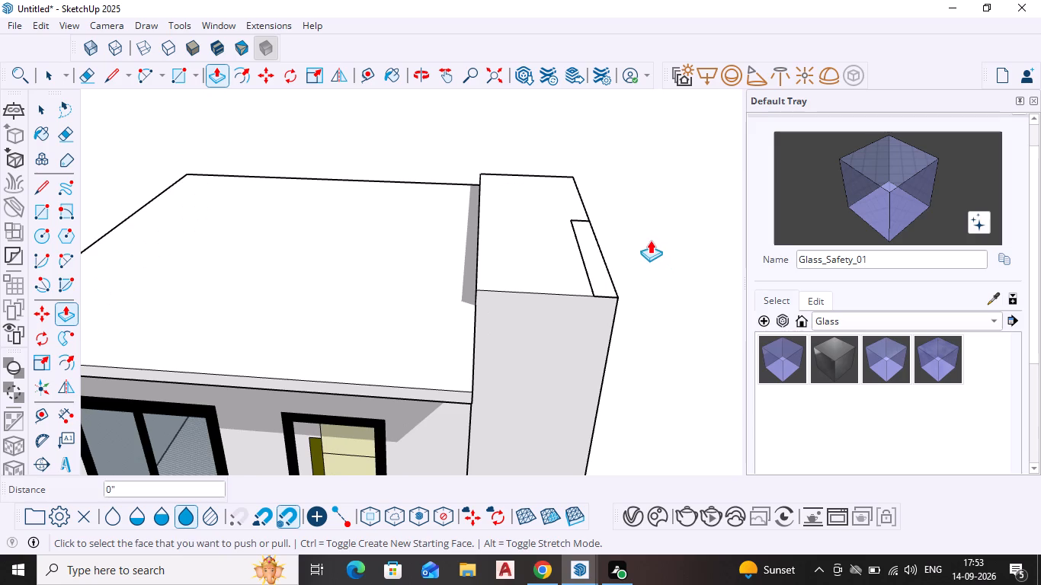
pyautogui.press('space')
# Move the inner long edge of the narrow rectangle on the side block's top outward by about 4 1/8", making the strip slimmer.
pyautogui.moveTo(618, 225); pyautogui.dragTo(556, 318, button='middle')
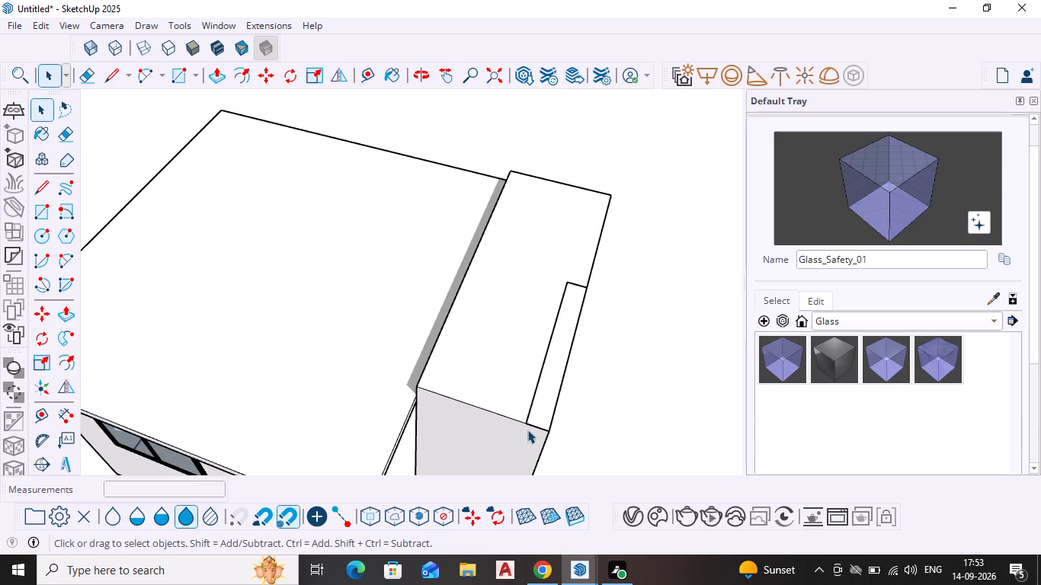
pyautogui.press('m')
pyautogui.hotkey('shift', 'Return')
pyautogui.scroll(4, 549, 405)
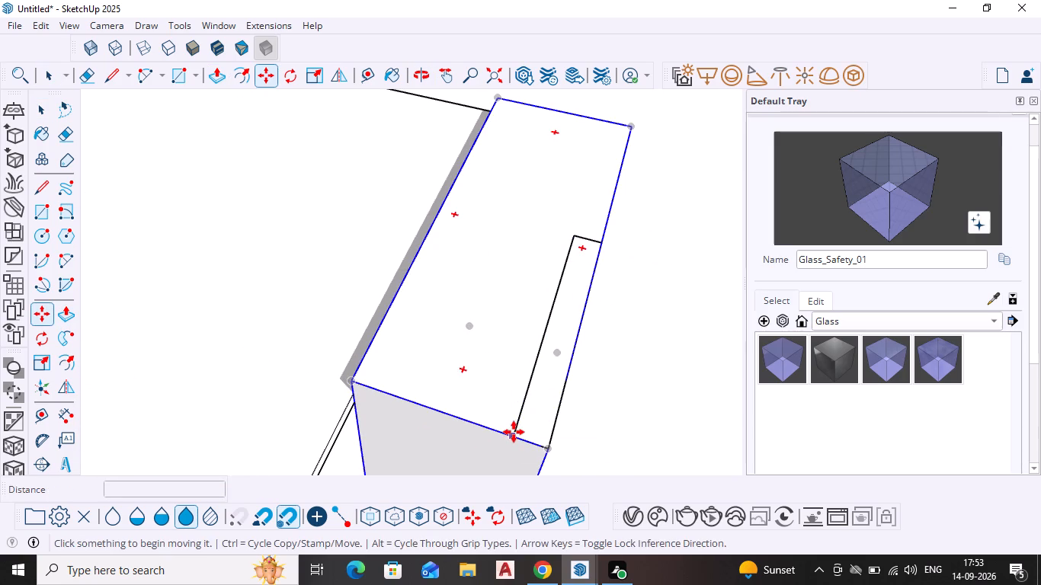
pyautogui.click(514, 432)
pyautogui.press('Escape')
pyautogui.scroll(3, 515, 407)
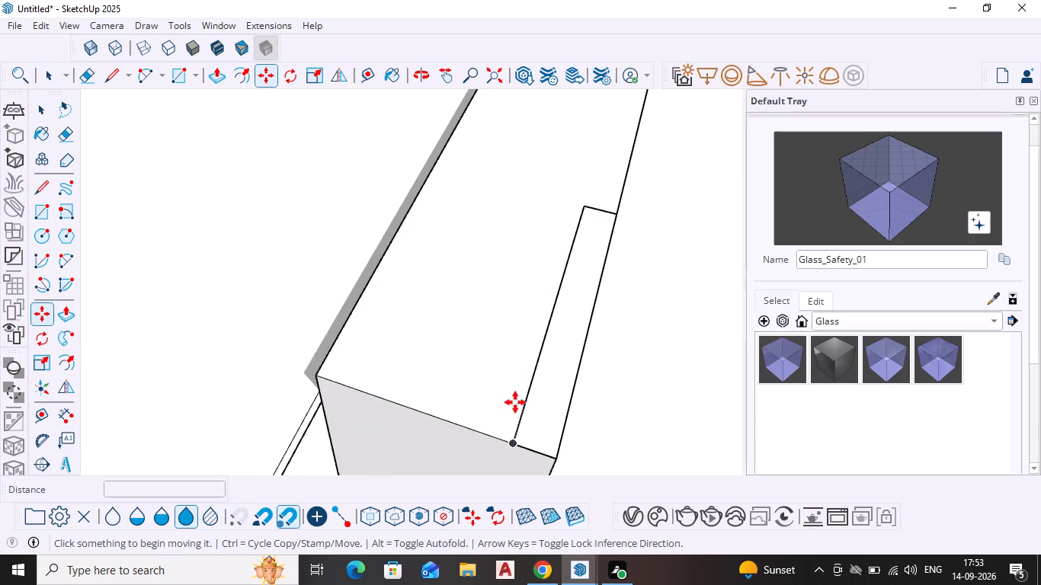
pyautogui.click(531, 376)
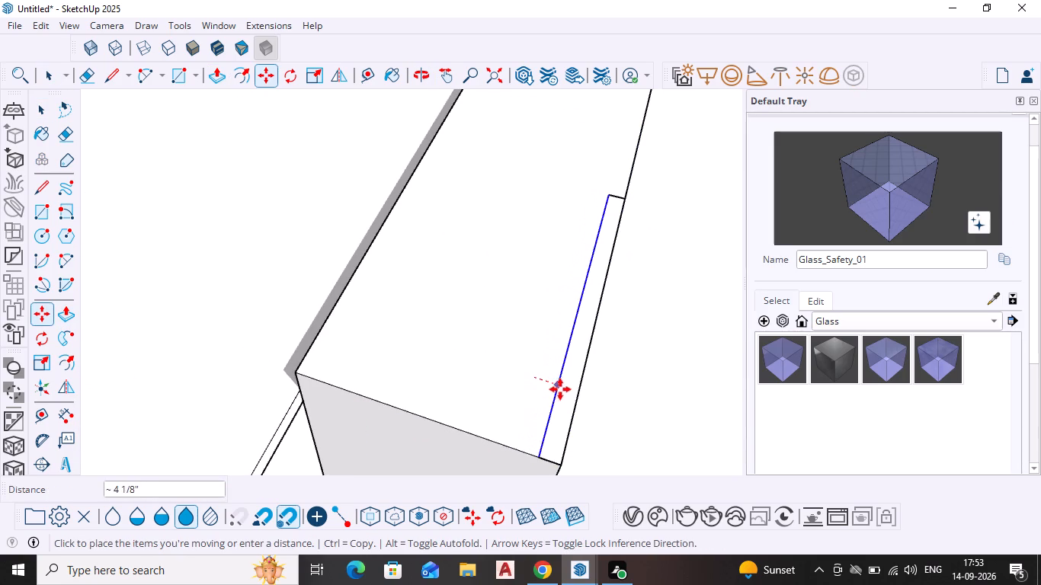
pyautogui.click(557, 389)
pyautogui.press('space')
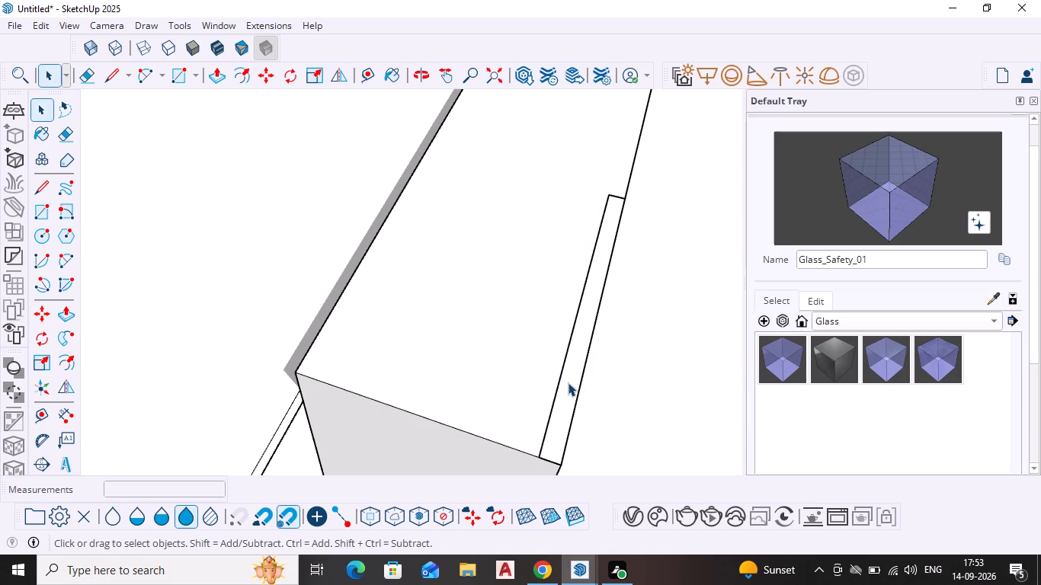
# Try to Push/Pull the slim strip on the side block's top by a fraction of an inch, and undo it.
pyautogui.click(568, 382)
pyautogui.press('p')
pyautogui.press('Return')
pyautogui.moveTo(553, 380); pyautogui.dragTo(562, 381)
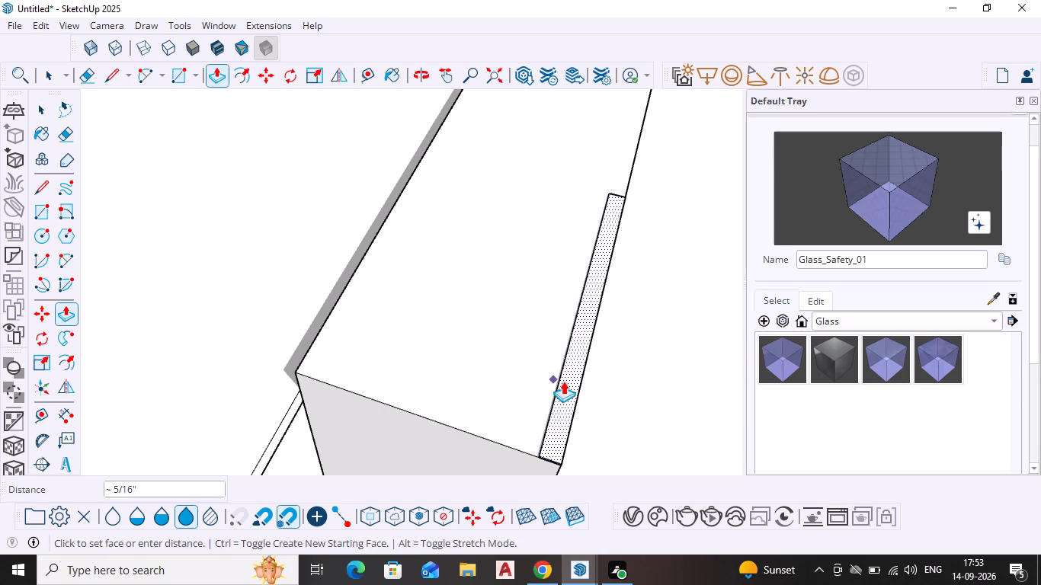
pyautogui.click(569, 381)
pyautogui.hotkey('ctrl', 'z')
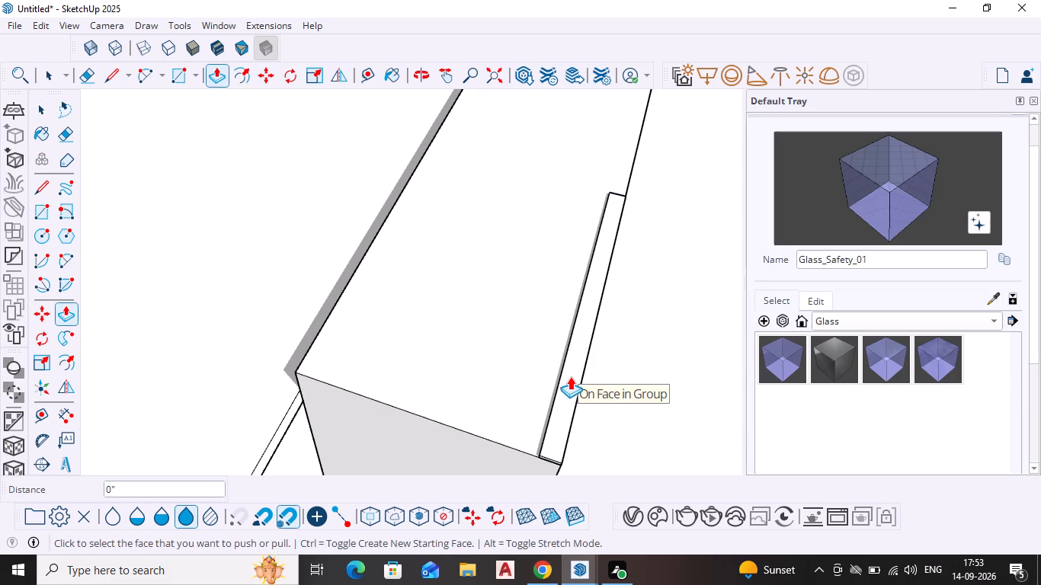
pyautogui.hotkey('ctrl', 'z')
# Push/Pull the slim strip on the side block's top up about 4' 11 13/16" to form an upright panel.
pyautogui.click(570, 376)
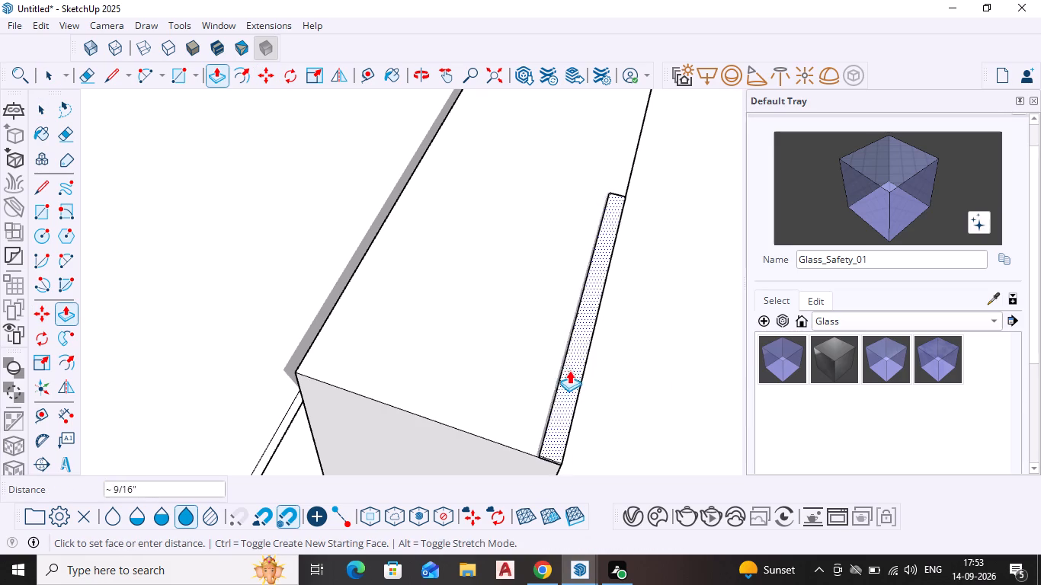
pyautogui.scroll(-3, 580, 294)
pyautogui.keyDown('shift'); pyautogui.moveTo(588, 300); pyautogui.dragTo(614, 166, button='middle'); pyautogui.keyUp('shift')
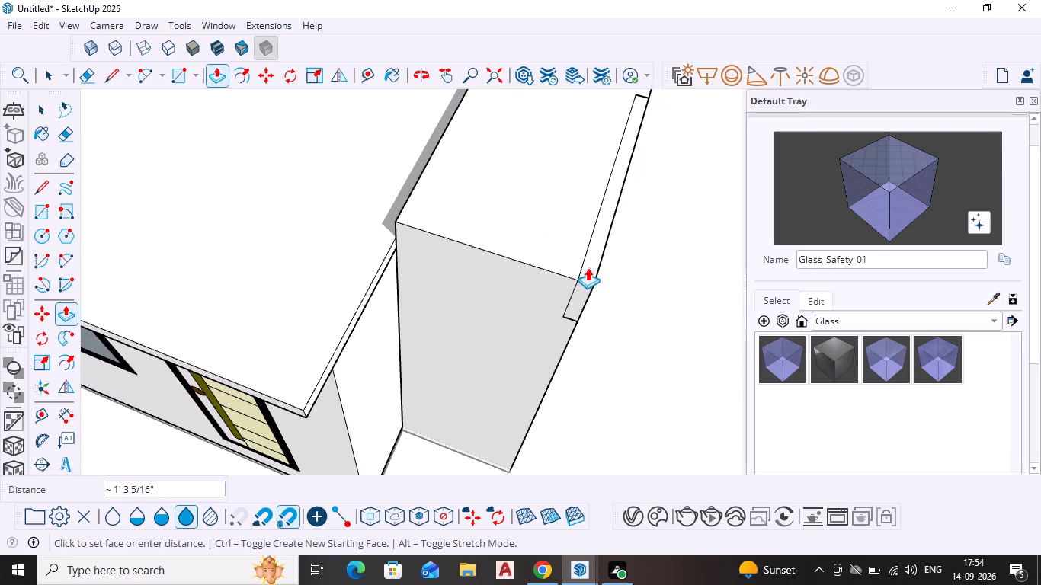
pyautogui.scroll(-1, 588, 267)
pyautogui.moveTo(588, 267); pyautogui.dragTo(638, 76, button='middle')
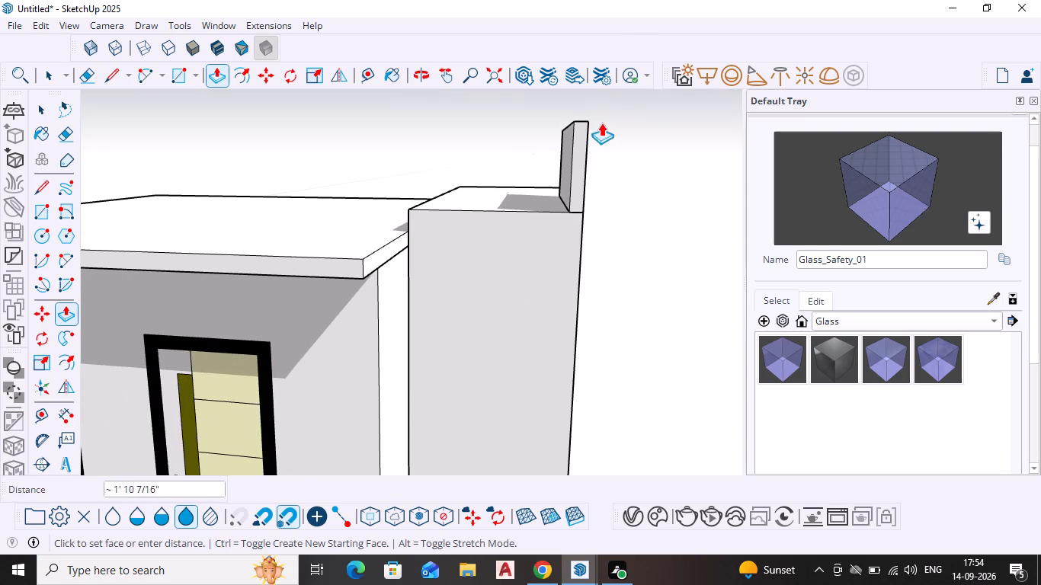
pyautogui.scroll(-7, 597, 130)
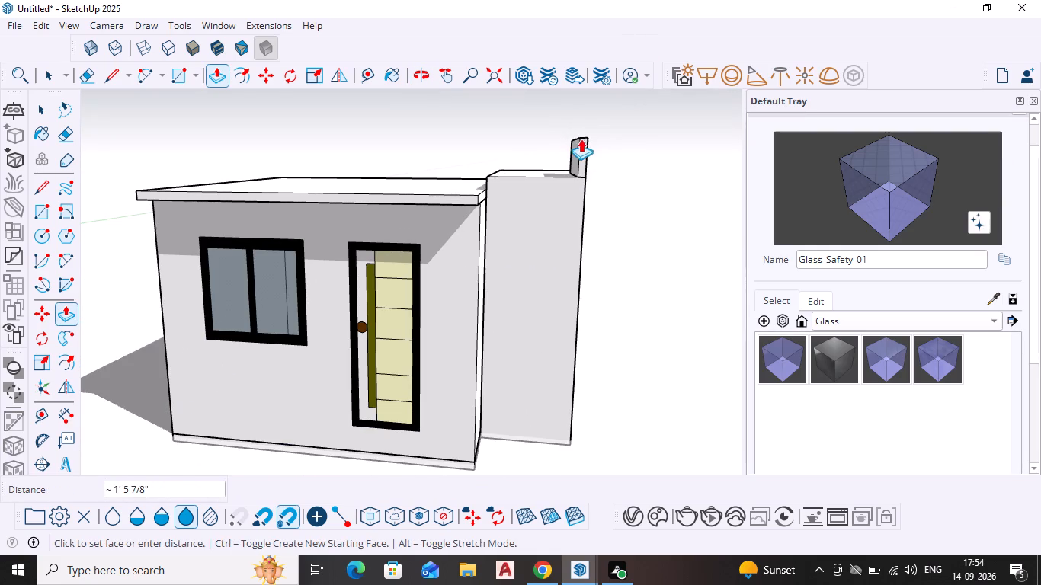
pyautogui.keyDown('shift'); pyautogui.moveTo(564, 145); pyautogui.dragTo(567, 229, button='middle'); pyautogui.keyUp('shift')
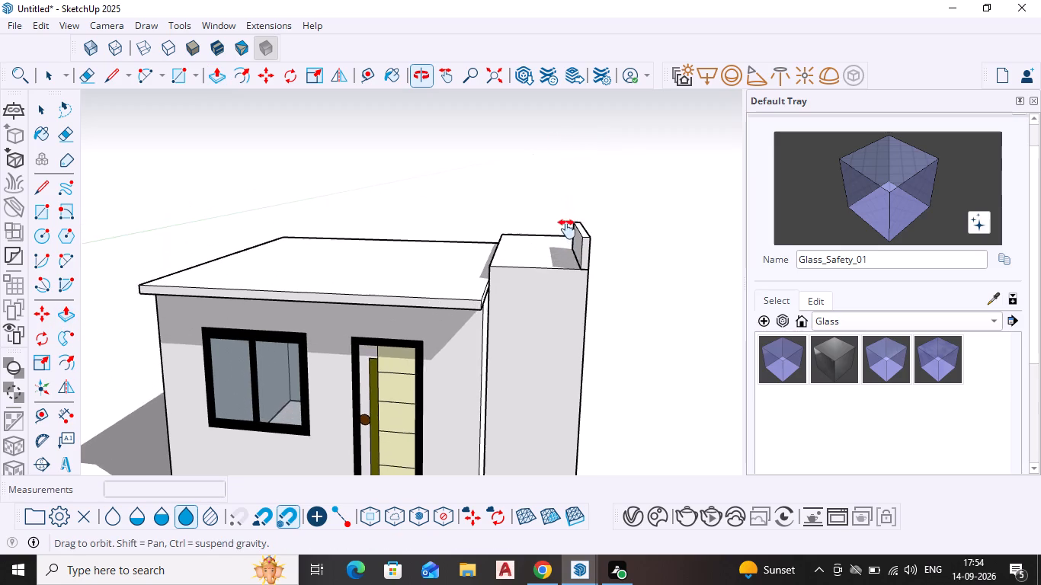
pyautogui.keyDown('shift'); pyautogui.moveTo(567, 229); pyautogui.dragTo(565, 223, button='middle'); pyautogui.keyUp('shift')
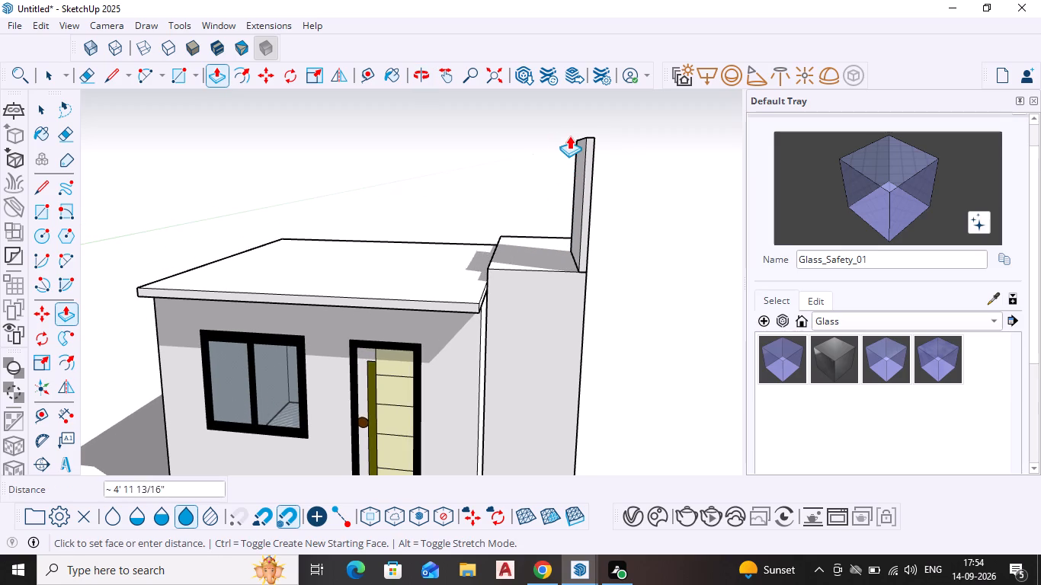
pyautogui.click(570, 135)
pyautogui.press('Escape')
# Examine the house from the front and from above, checking the upright panel against the side block and roof slab.
pyautogui.scroll(-3, 501, 272)
pyautogui.moveTo(544, 255); pyautogui.dragTo(565, 249, button='middle')
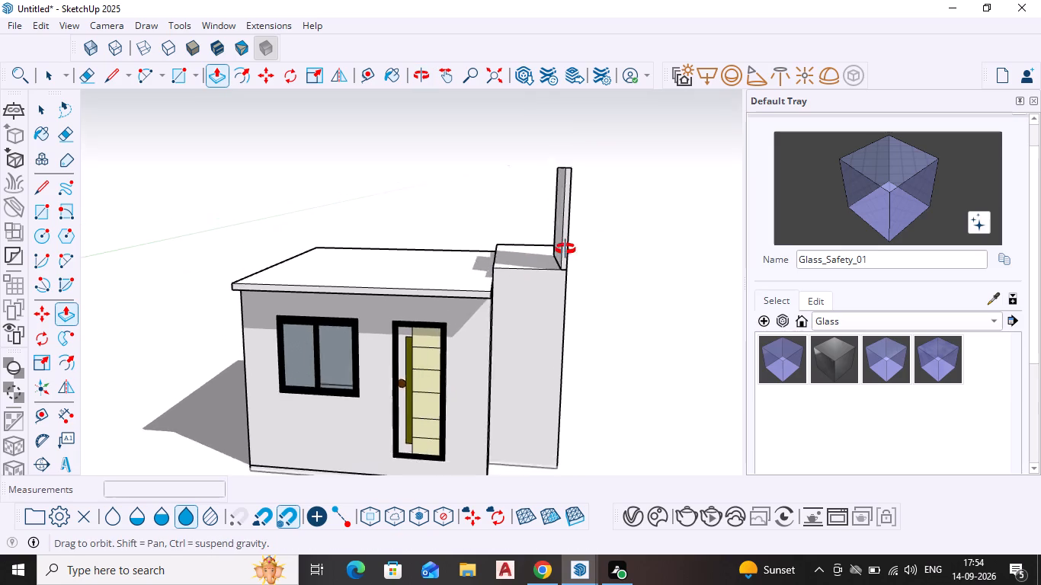
pyautogui.moveTo(565, 249); pyautogui.dragTo(578, 252, button='middle')
pyautogui.scroll(2, 437, 283)
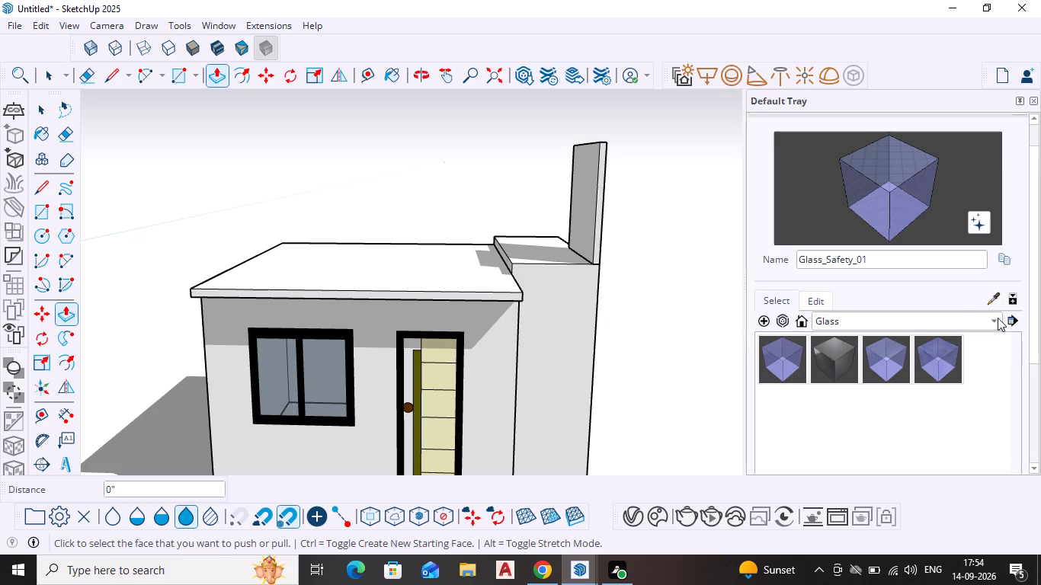
pyautogui.scroll(-2, 335, 404)
pyautogui.moveTo(354, 399); pyautogui.dragTo(384, 384, button='middle')
pyautogui.scroll(-1, 355, 396)
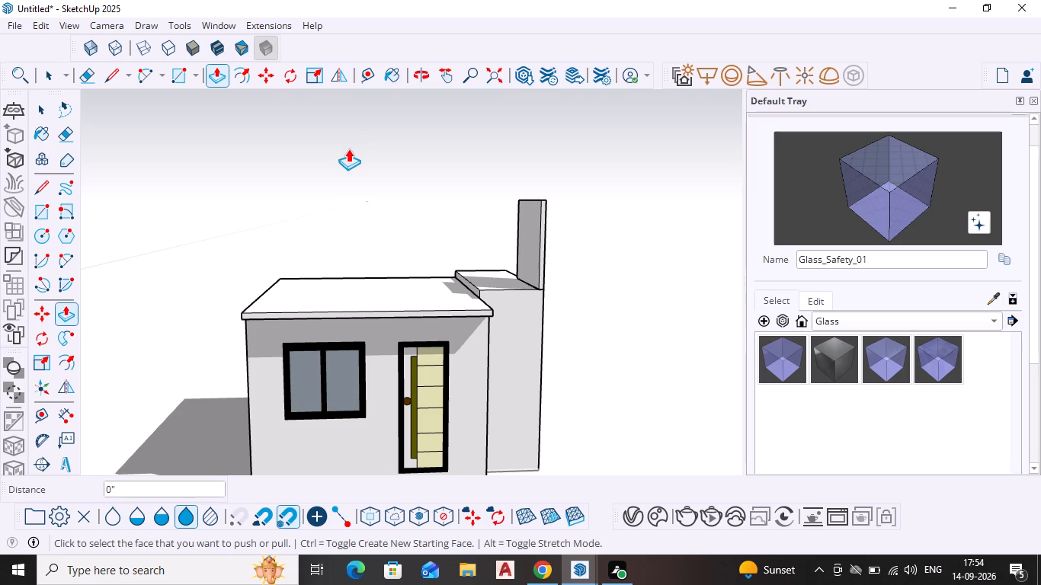
pyautogui.scroll(-1, 292, 269)
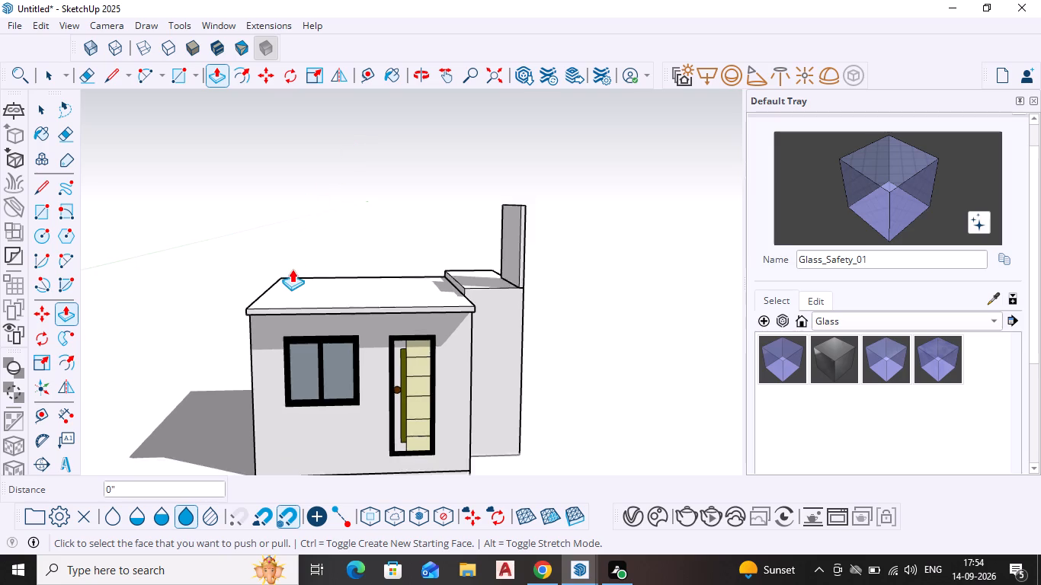
pyautogui.moveTo(292, 269); pyautogui.dragTo(294, 376, button='middle')
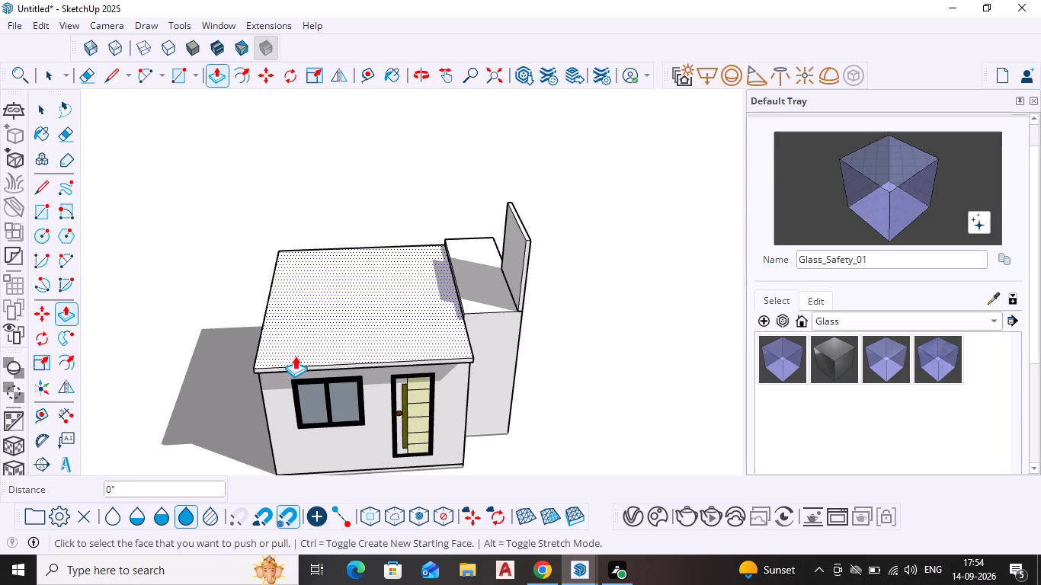
pyautogui.scroll(-1, 283, 348)
pyautogui.moveTo(283, 348); pyautogui.dragTo(291, 402, button='middle')
pyautogui.scroll(3, 320, 269)
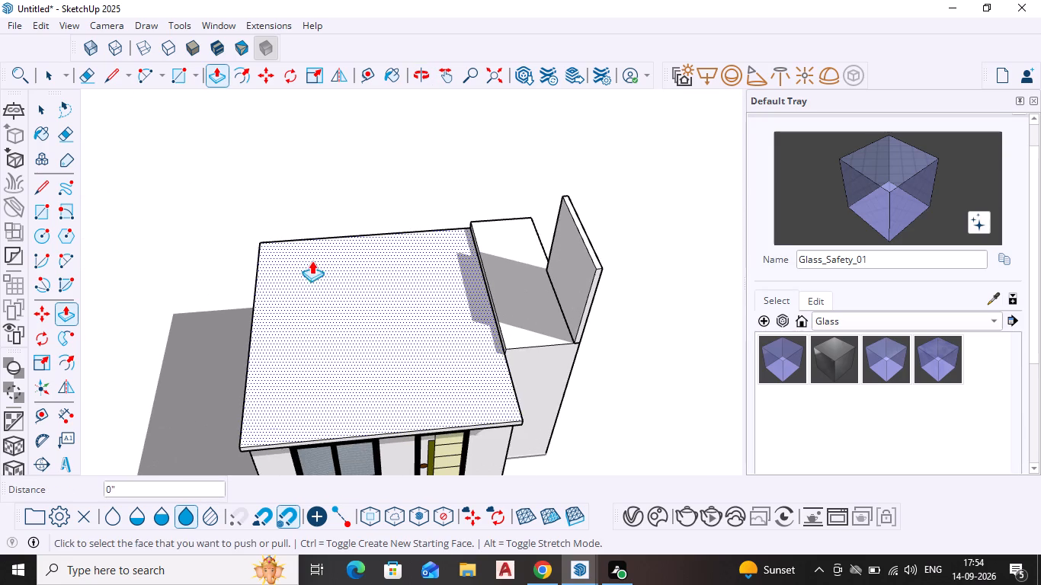
pyautogui.scroll(-1, 319, 305)
pyautogui.moveTo(319, 305); pyautogui.dragTo(321, 277, button='middle')
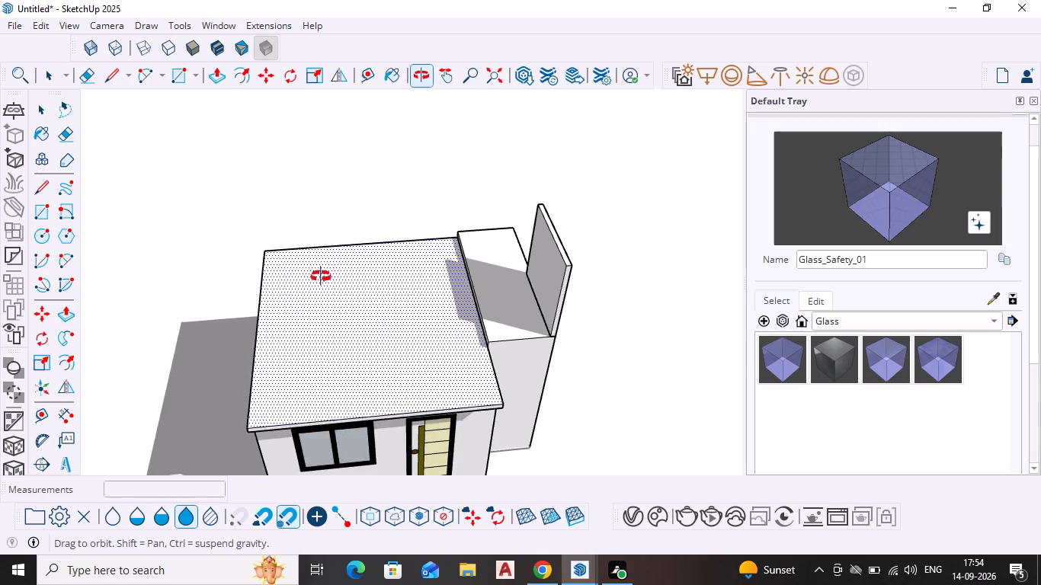
pyautogui.moveTo(321, 277); pyautogui.dragTo(316, 158, button='middle')
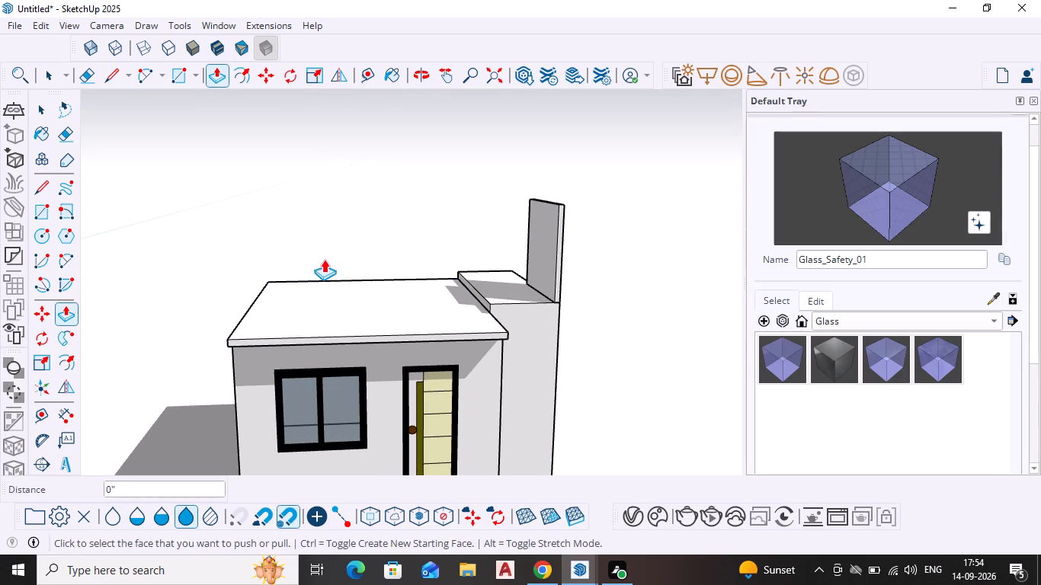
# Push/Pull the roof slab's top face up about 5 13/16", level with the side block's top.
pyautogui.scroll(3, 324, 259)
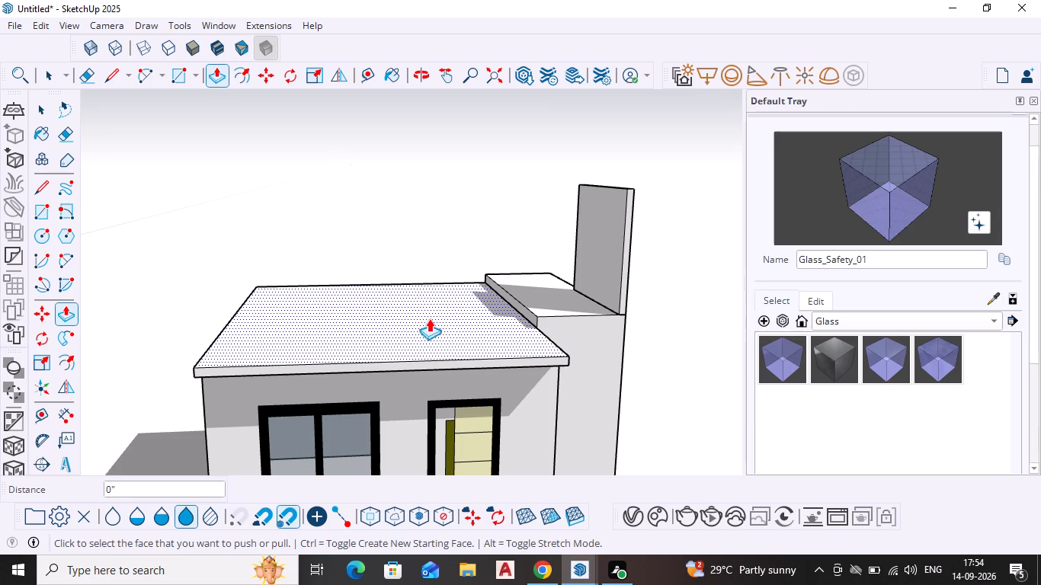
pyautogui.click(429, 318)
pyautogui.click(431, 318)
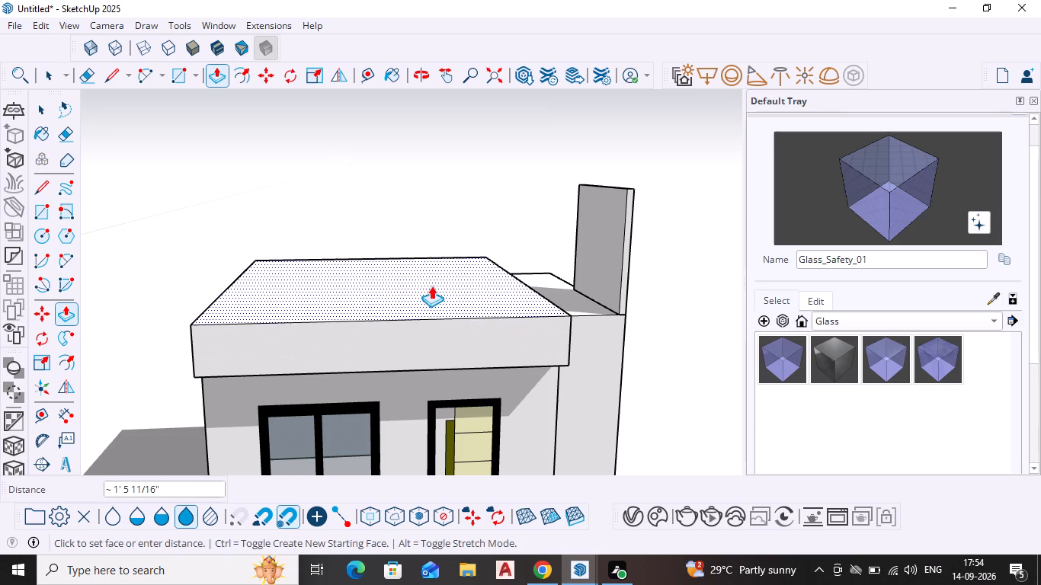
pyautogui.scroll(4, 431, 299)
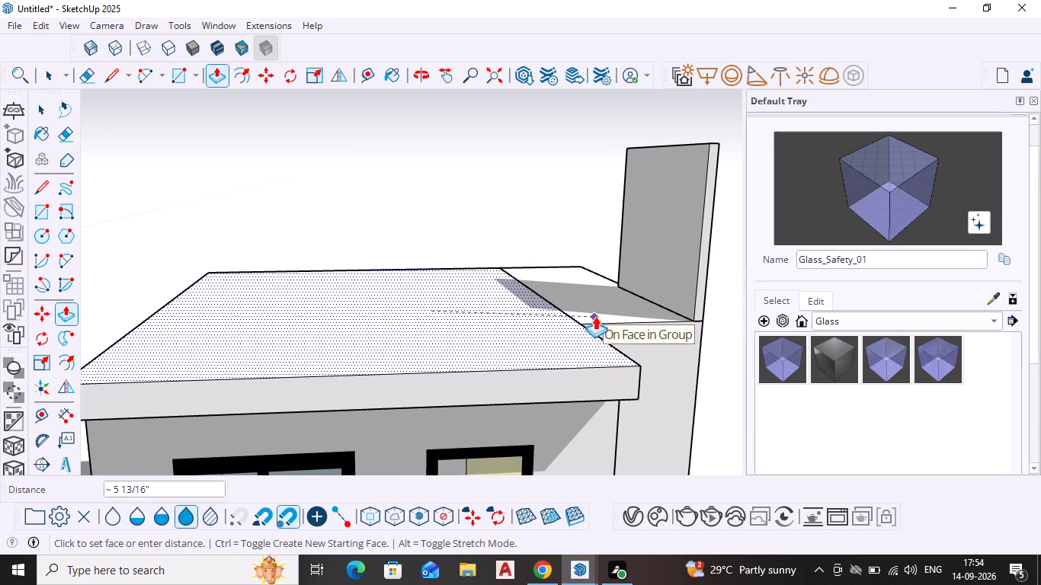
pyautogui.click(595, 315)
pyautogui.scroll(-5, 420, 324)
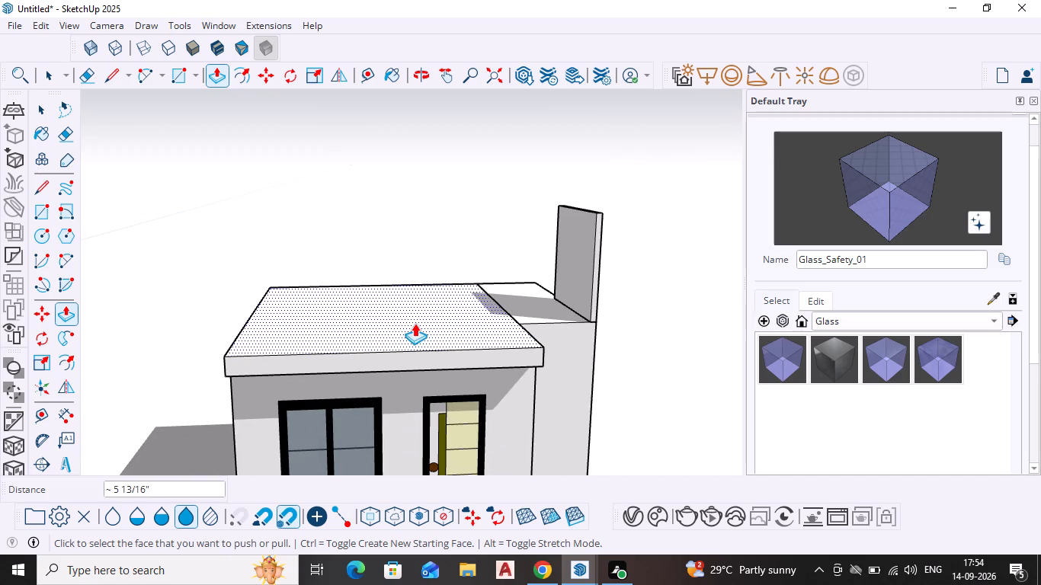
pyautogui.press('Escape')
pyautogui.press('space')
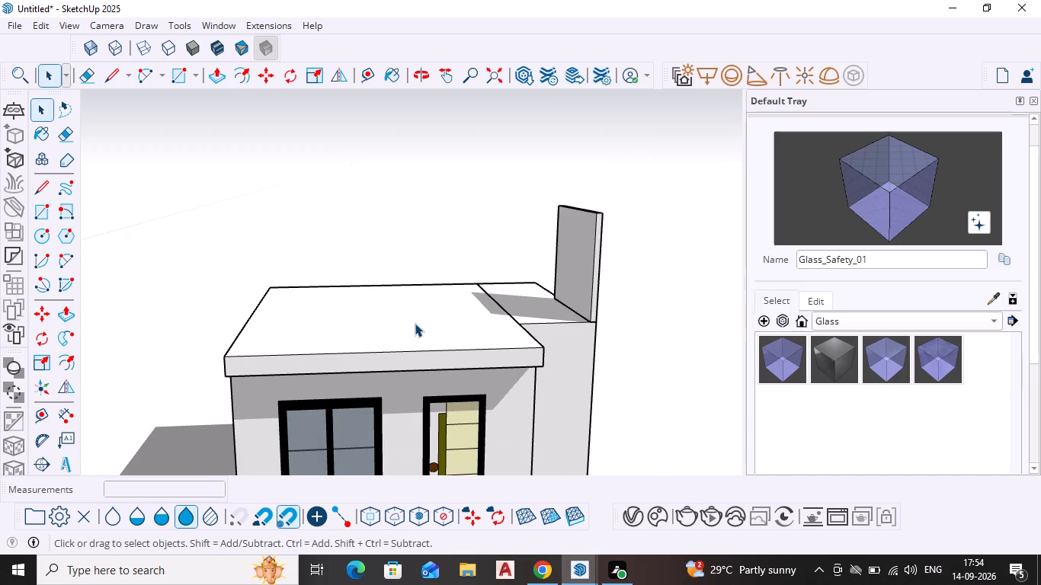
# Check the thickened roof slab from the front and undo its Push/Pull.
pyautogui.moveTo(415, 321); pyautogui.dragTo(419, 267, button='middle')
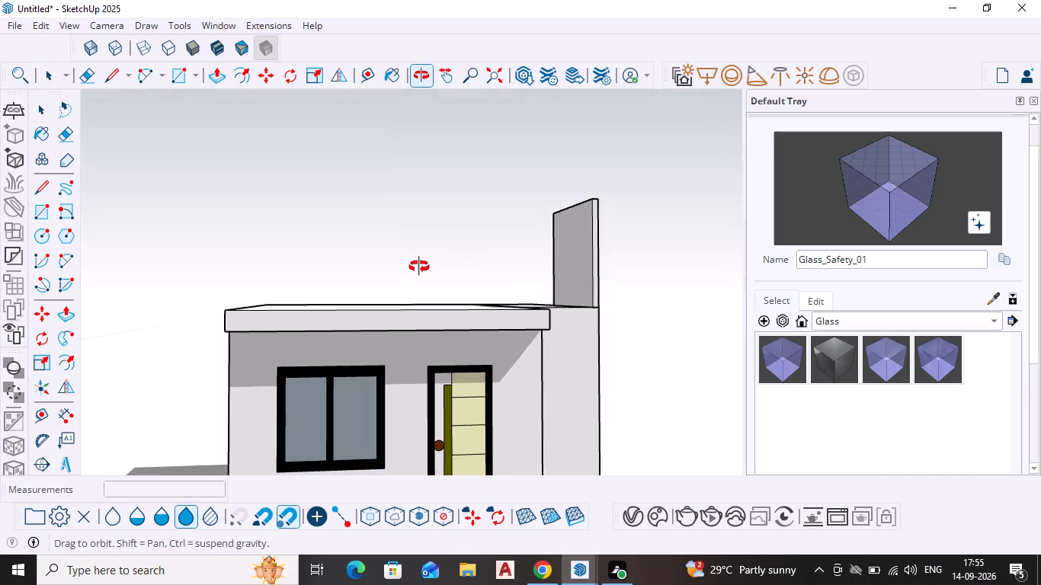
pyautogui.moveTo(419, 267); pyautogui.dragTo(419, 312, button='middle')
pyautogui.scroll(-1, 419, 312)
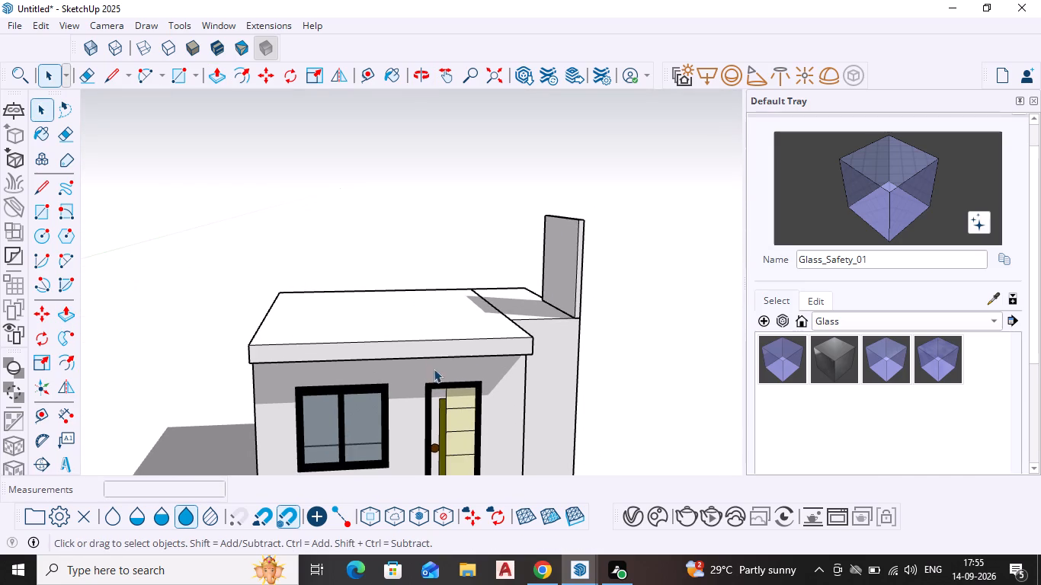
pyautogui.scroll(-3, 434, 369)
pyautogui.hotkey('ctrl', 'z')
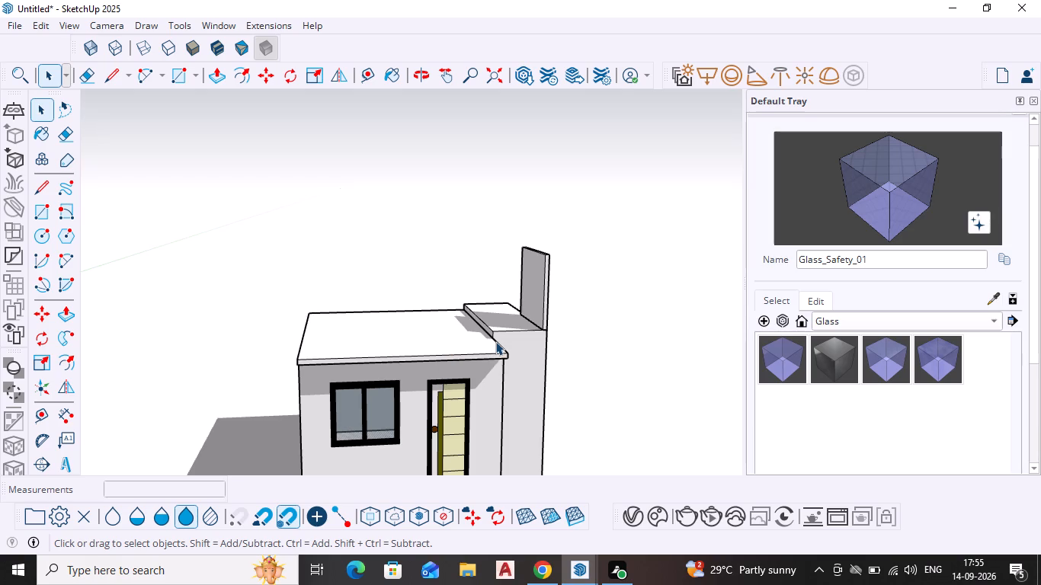
# Draw a rectangle about 8' 2 1/16" by 5' 6 5/8" on the roof slab's top, from its rear corner farthest from the side block.
pyautogui.scroll(-3, 498, 341)
pyautogui.moveTo(498, 343); pyautogui.dragTo(455, 369, button='middle')
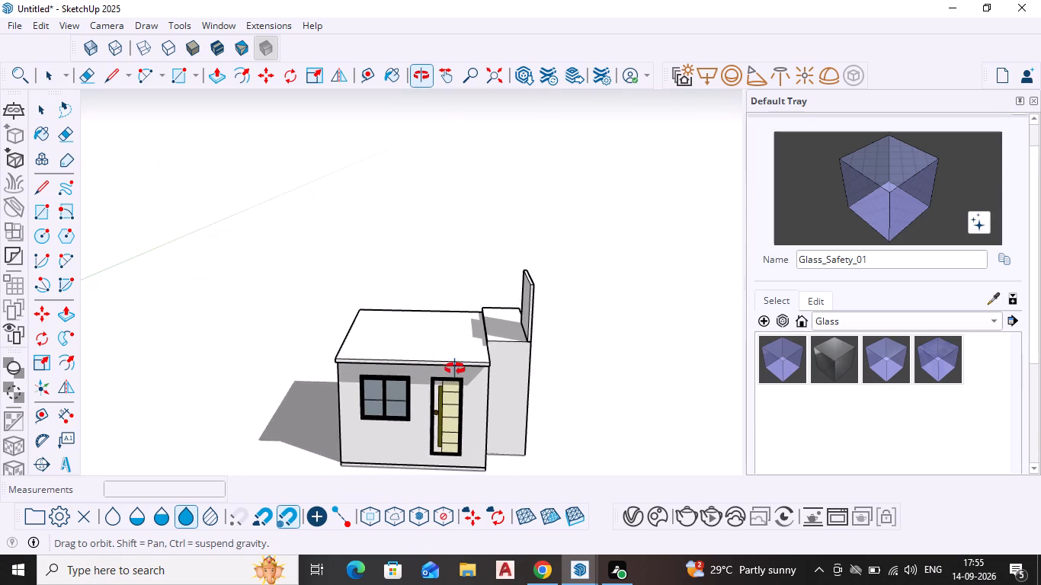
pyautogui.moveTo(455, 369); pyautogui.dragTo(469, 363, button='middle')
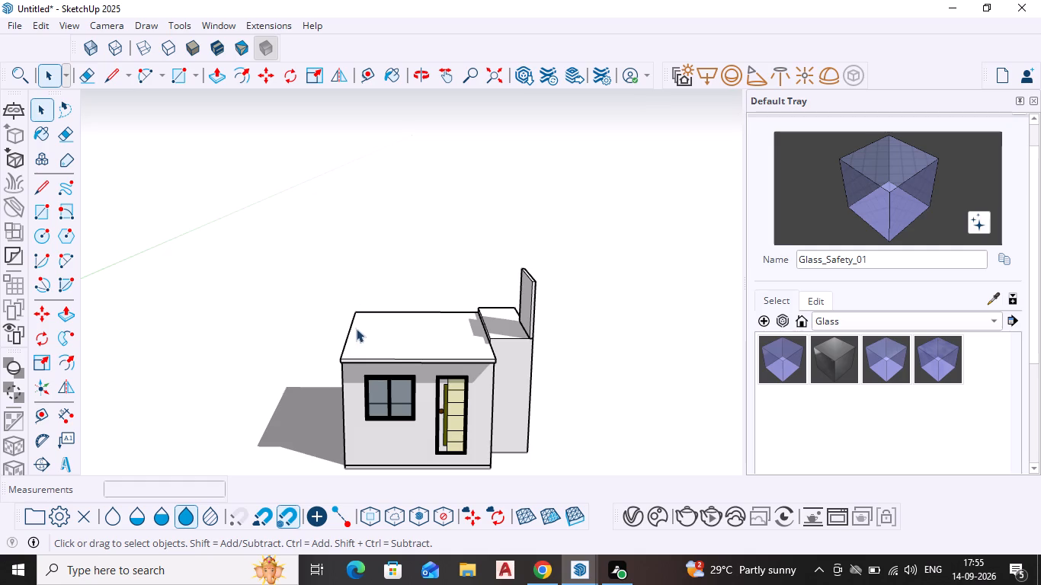
pyautogui.scroll(2, 354, 342)
pyautogui.moveTo(350, 343); pyautogui.dragTo(380, 395, button='middle')
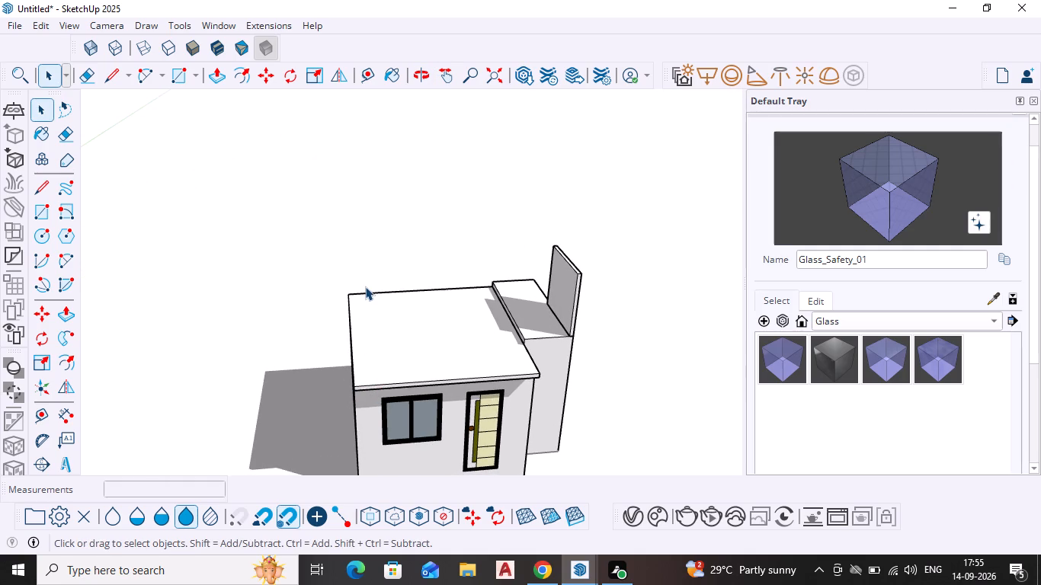
pyautogui.scroll(2, 384, 313)
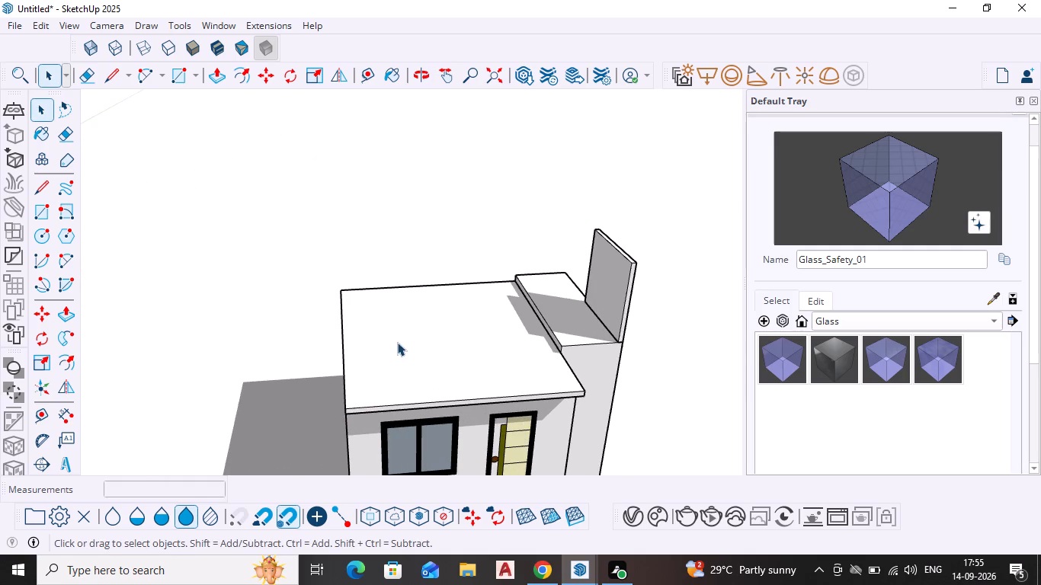
pyautogui.scroll(2, 354, 308)
pyautogui.press('r')
pyautogui.press('Return')
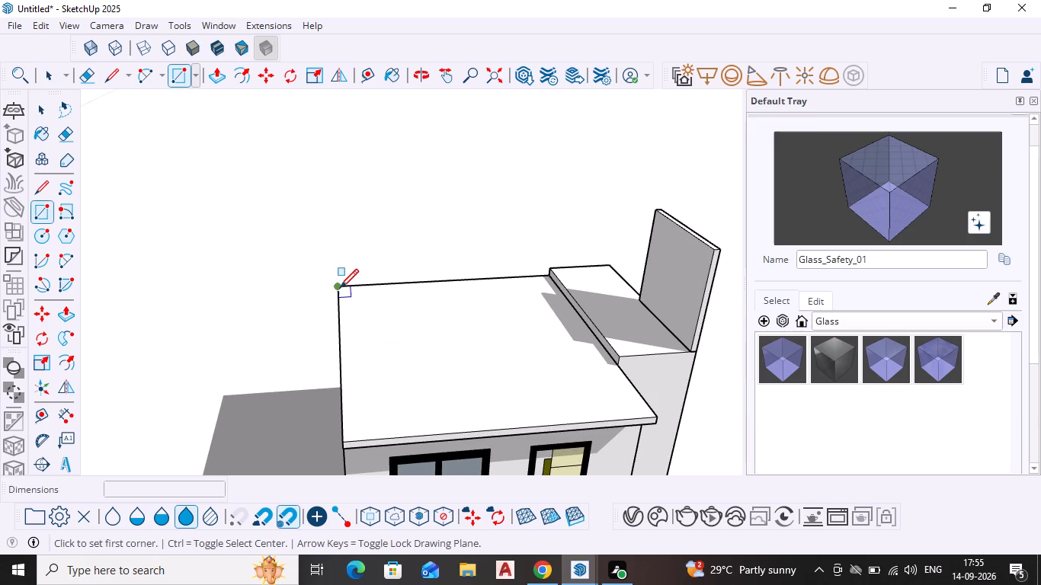
pyautogui.click(340, 289)
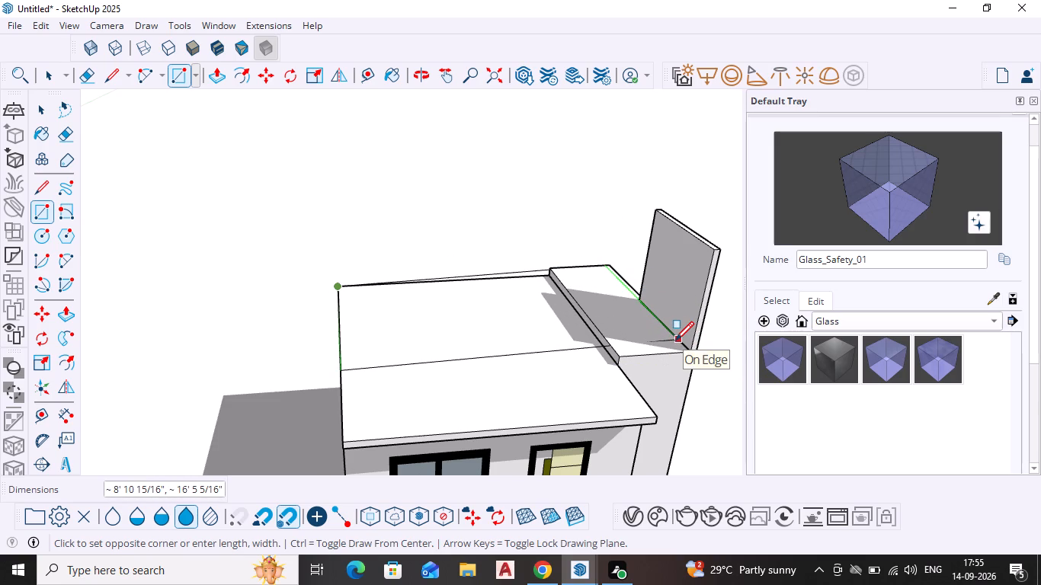
pyautogui.press('Escape')
pyautogui.click(671, 336)
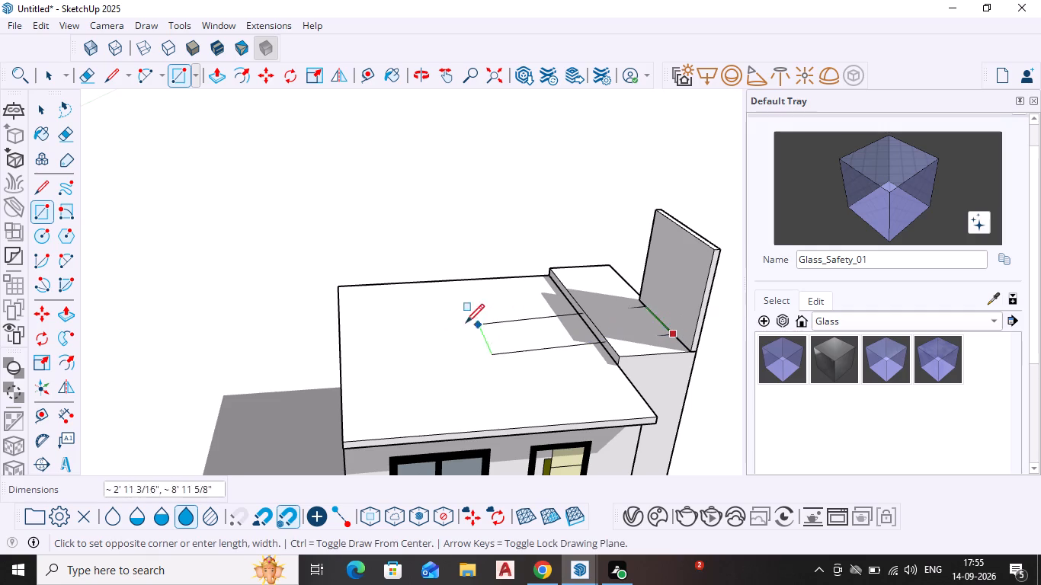
pyautogui.press('Escape')
pyautogui.click(338, 290)
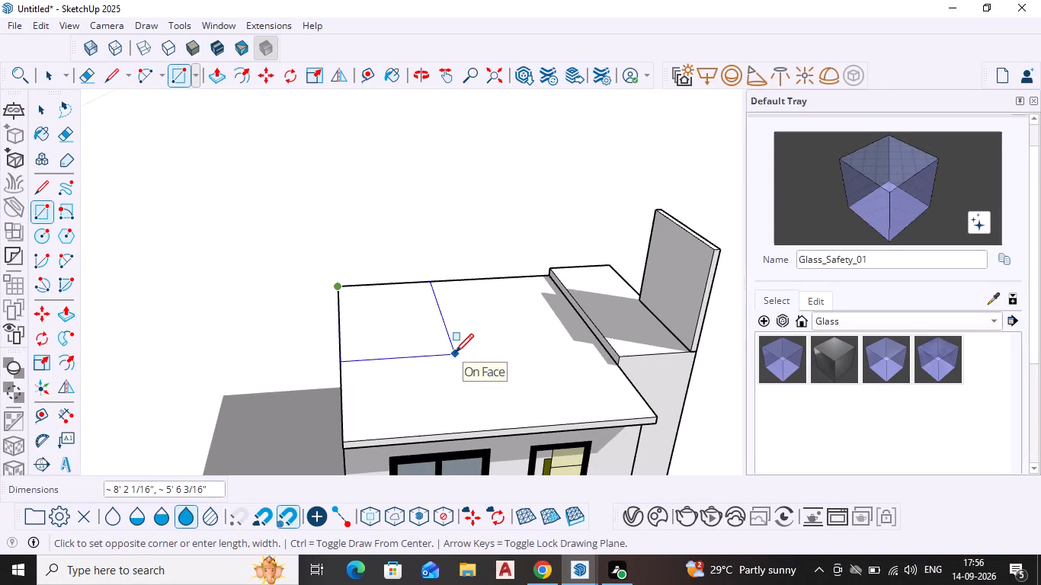
pyautogui.click(456, 354)
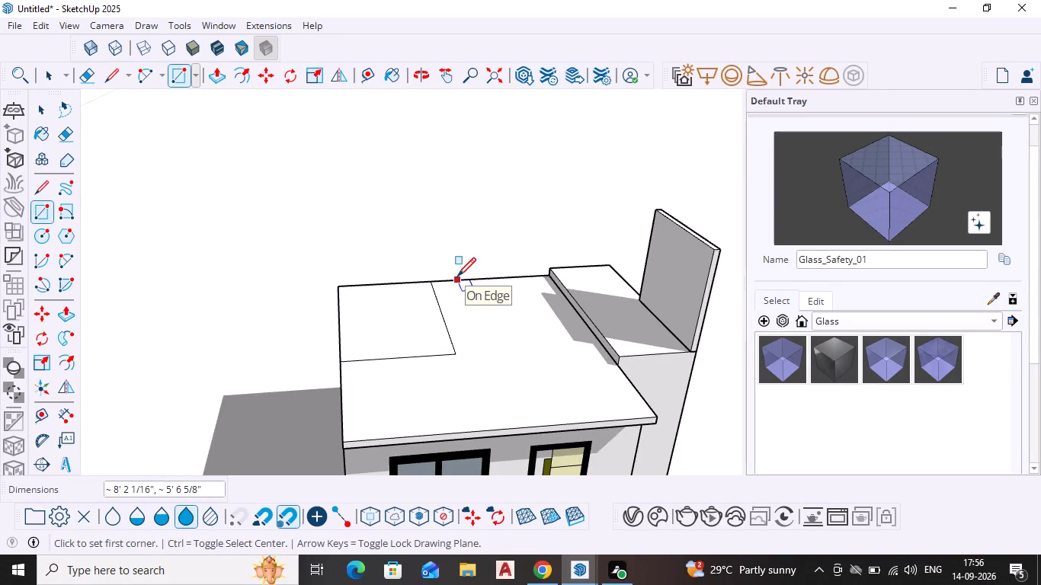
pyautogui.press('Escape')
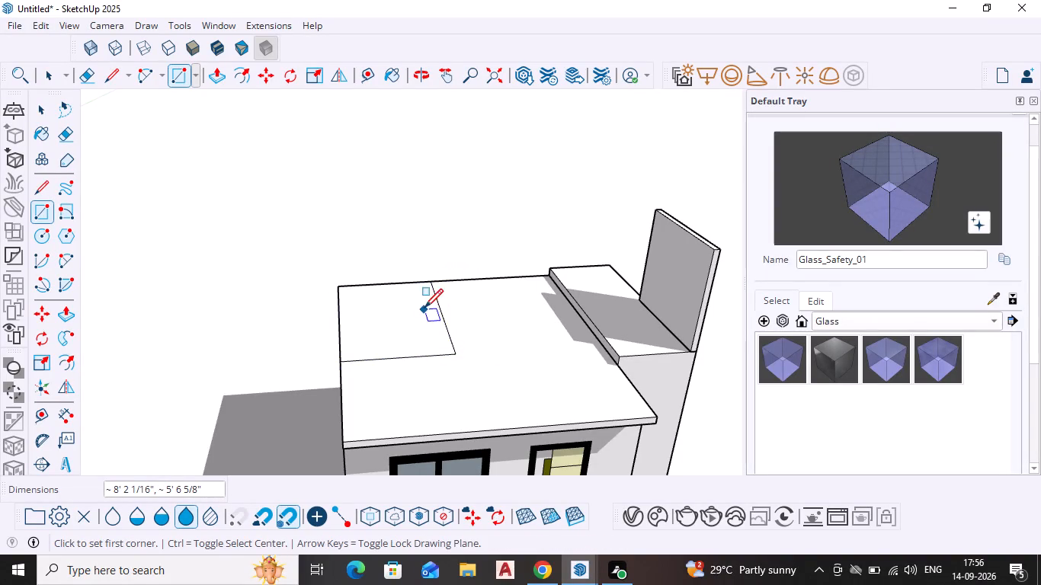
pyautogui.click(394, 326)
pyautogui.press('Escape')
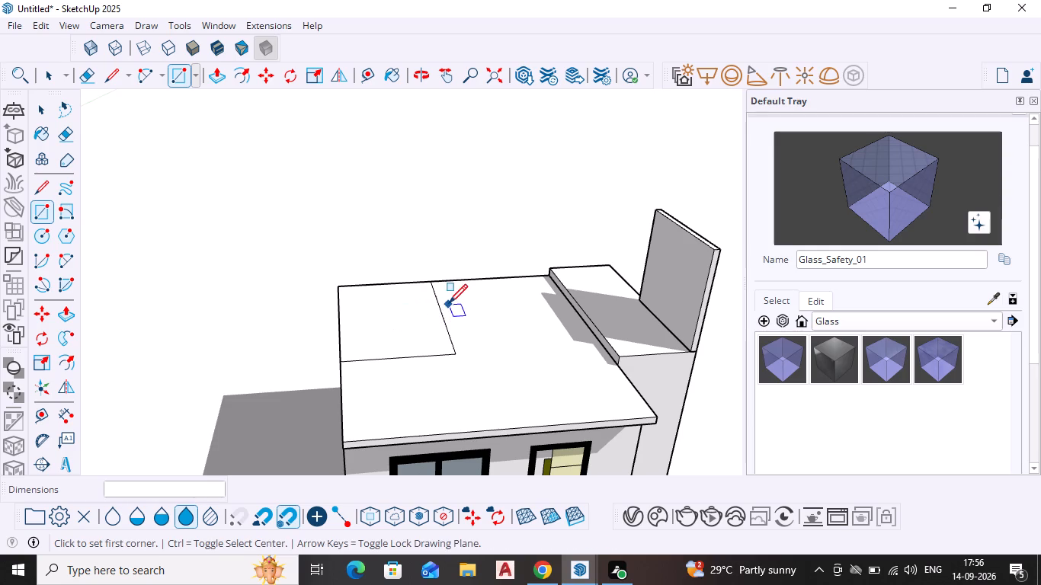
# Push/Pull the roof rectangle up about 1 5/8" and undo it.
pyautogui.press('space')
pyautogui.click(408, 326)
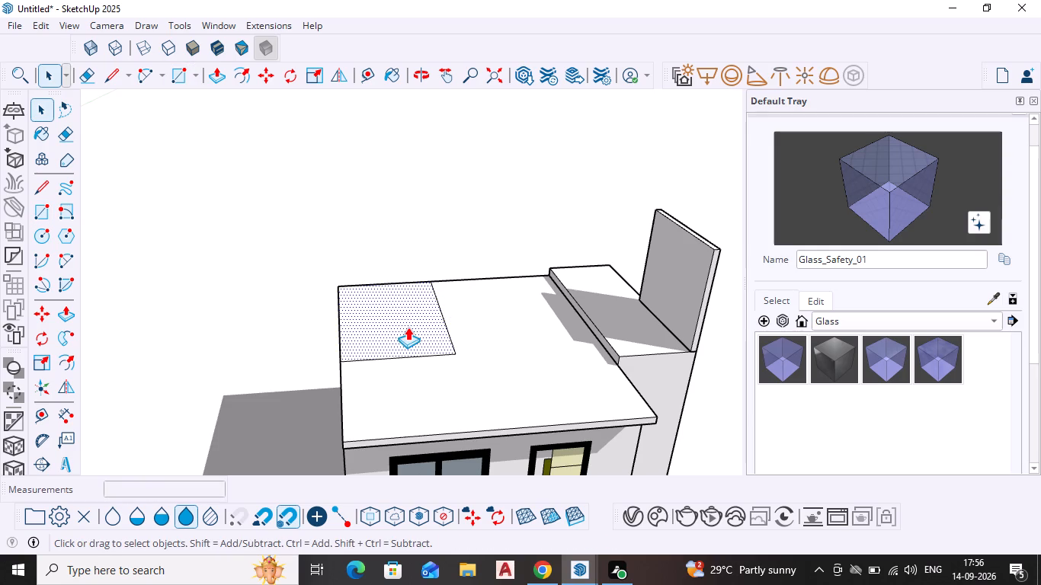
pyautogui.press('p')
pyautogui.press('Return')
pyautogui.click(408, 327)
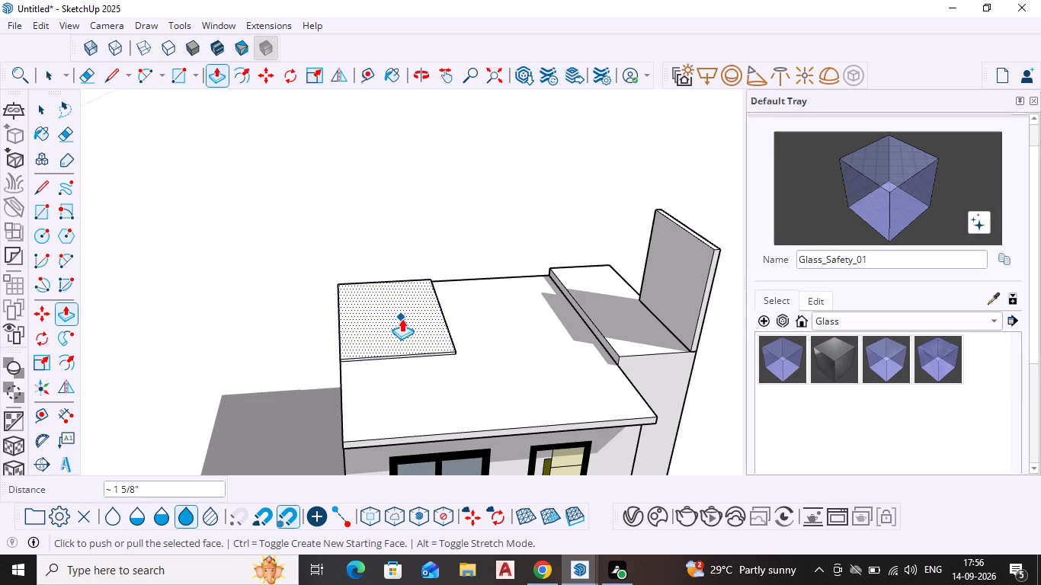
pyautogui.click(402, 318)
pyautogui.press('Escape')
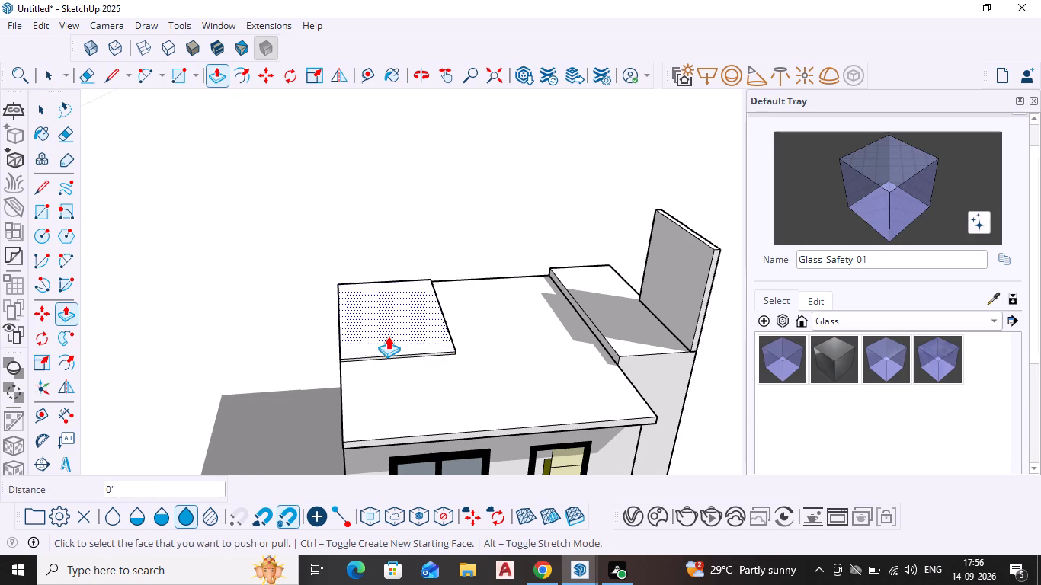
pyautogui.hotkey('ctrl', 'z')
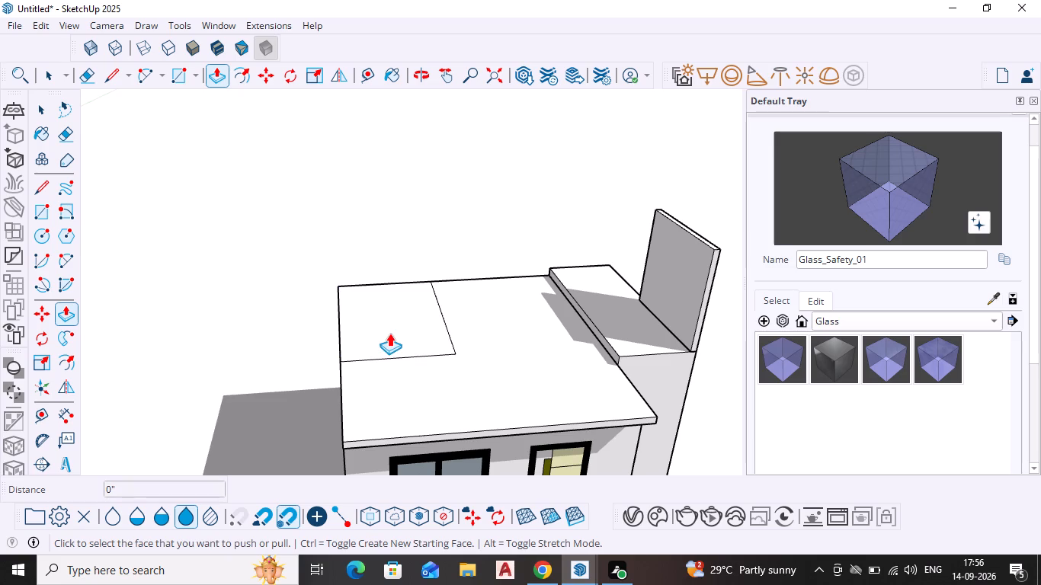
# Push/Pull the rectangle at the roof slab's rear corner up 10' to form an upper block.
pyautogui.click(392, 330)
pyautogui.write("10'")
pyautogui.press('Return')
pyautogui.press('Escape')
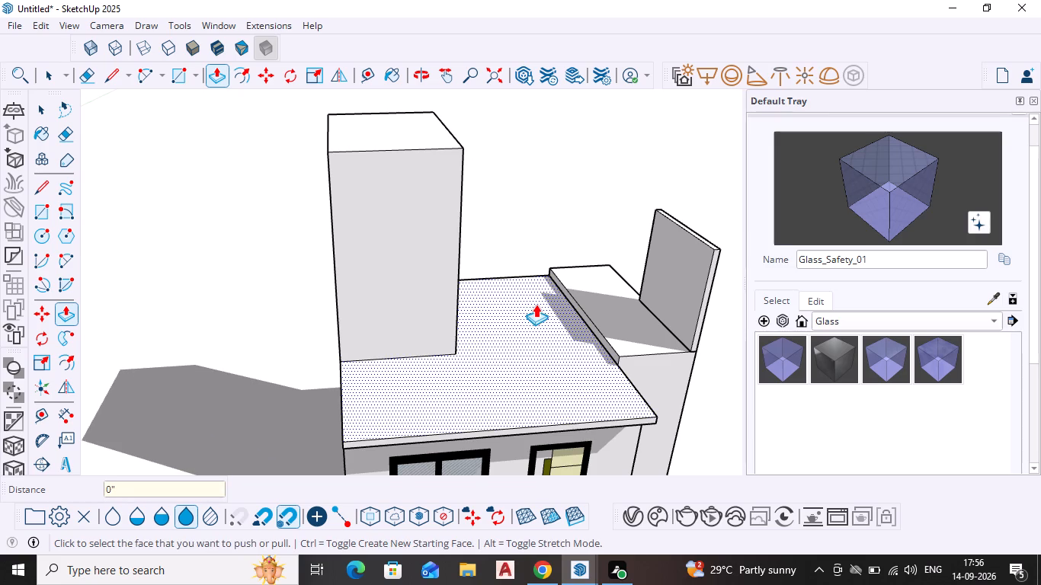
# Push/Pull the upper block's side face about 7' 4 7/16" across the roof to the side block.
pyautogui.moveTo(474, 332); pyautogui.dragTo(397, 338, button='middle')
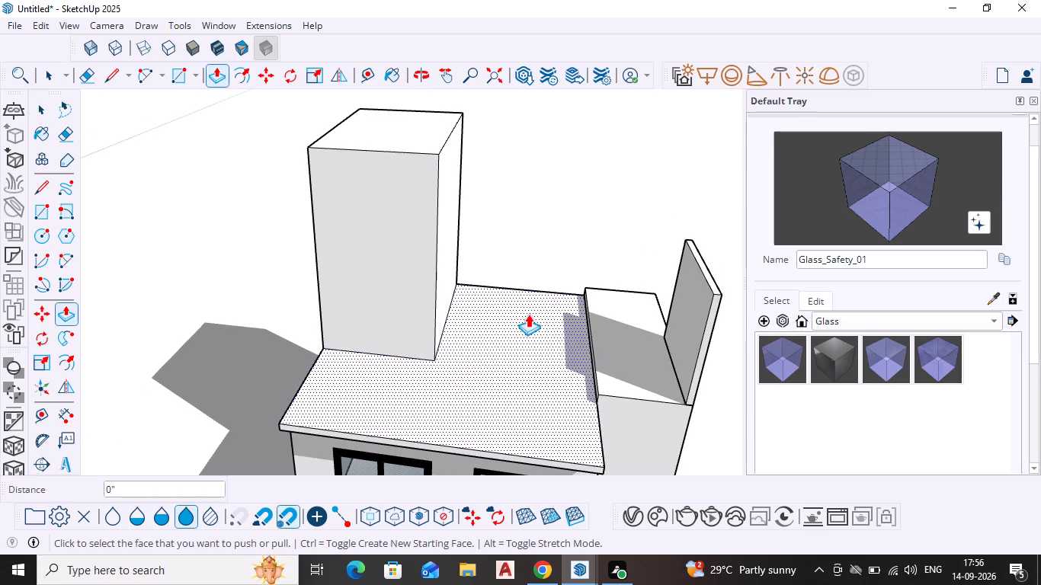
pyautogui.moveTo(594, 337); pyautogui.dragTo(418, 362, button='middle')
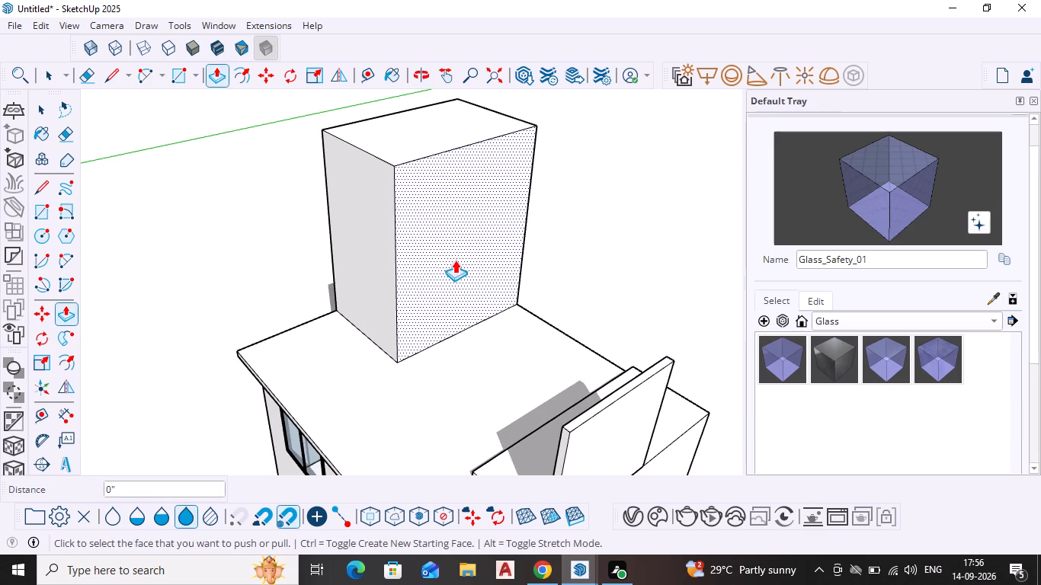
pyautogui.click(454, 258)
pyautogui.scroll(-1, 639, 408)
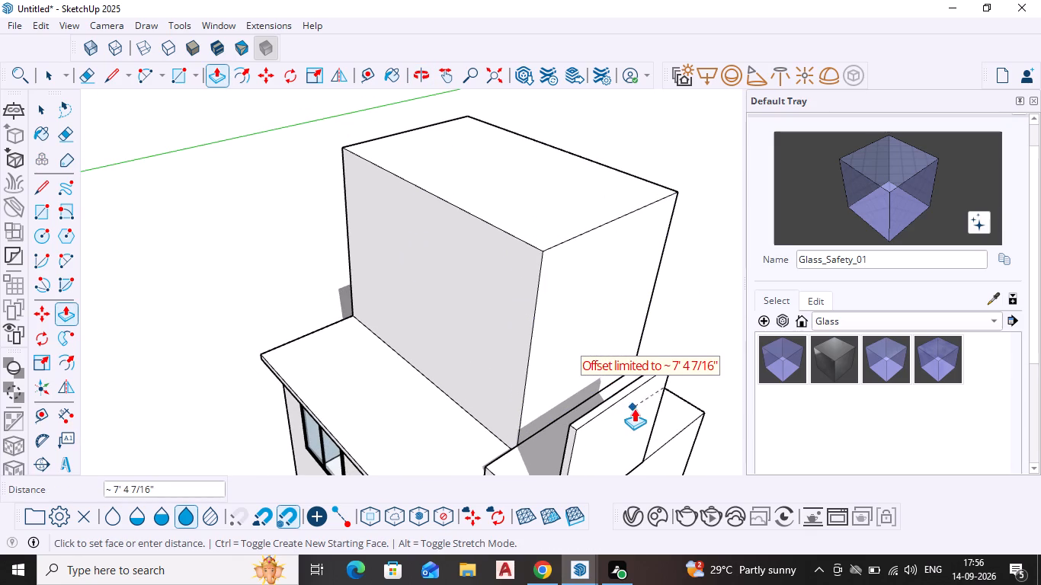
pyautogui.scroll(-1, 634, 408)
pyautogui.middleClick(697, 383)
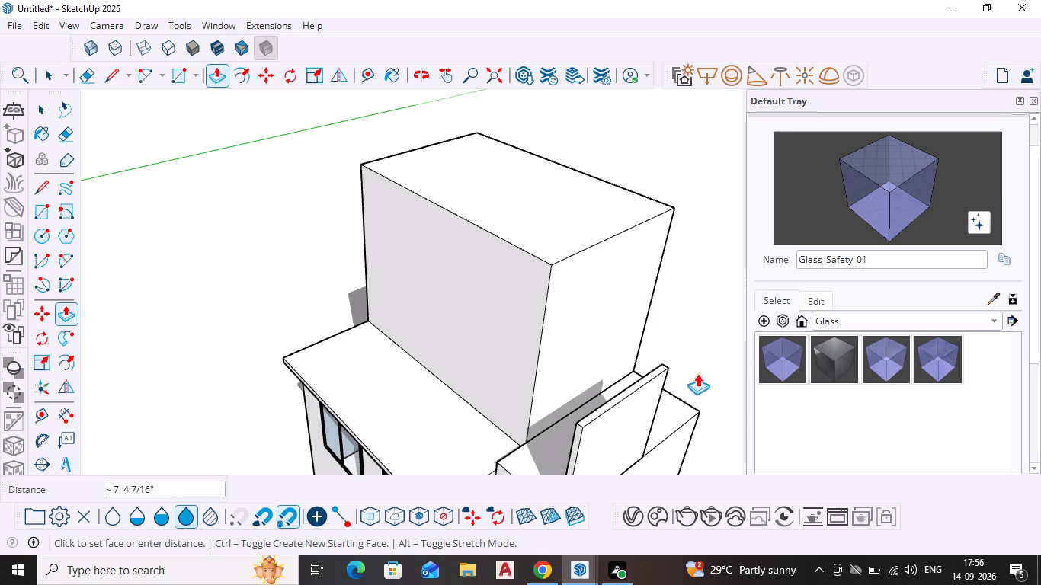
pyautogui.click(692, 369)
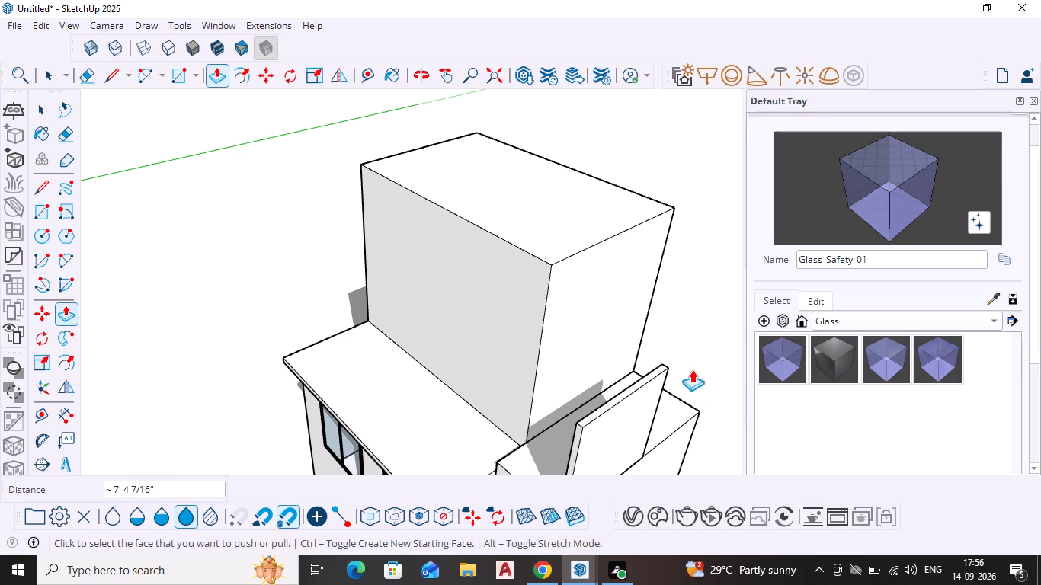
# Push/Pull the upper block's side face about another 3' 9 9/16" over the side block, flush with the upright panel's outer face.
pyautogui.moveTo(447, 454); pyautogui.dragTo(649, 416, button='middle')
pyautogui.scroll(-1, 601, 439)
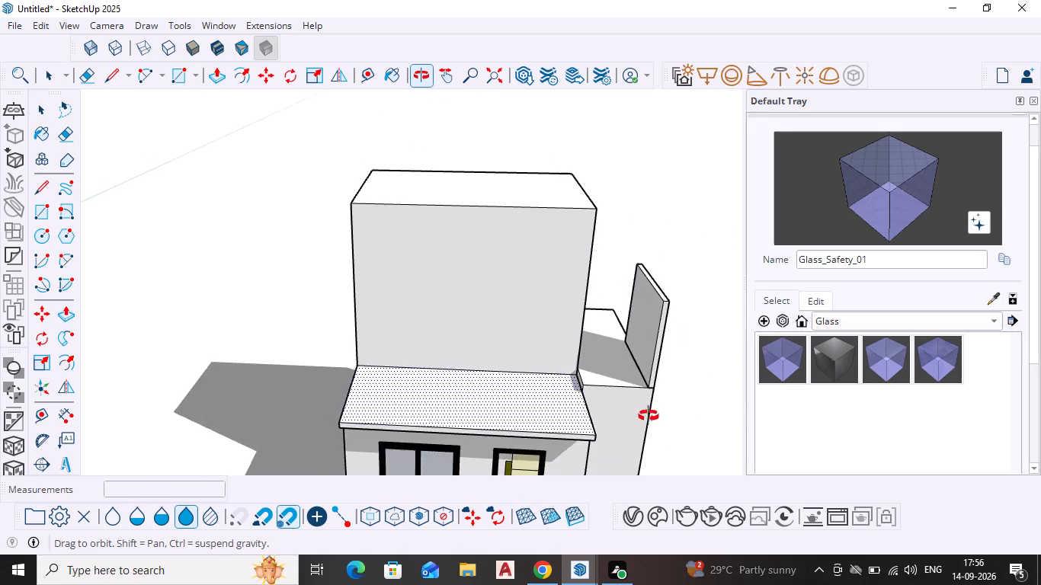
pyautogui.moveTo(649, 416); pyautogui.dragTo(493, 428, button='middle')
pyautogui.moveTo(550, 420); pyautogui.dragTo(530, 424)
pyautogui.scroll(-1, 633, 399)
pyautogui.moveTo(629, 401); pyautogui.dragTo(579, 413, button='middle')
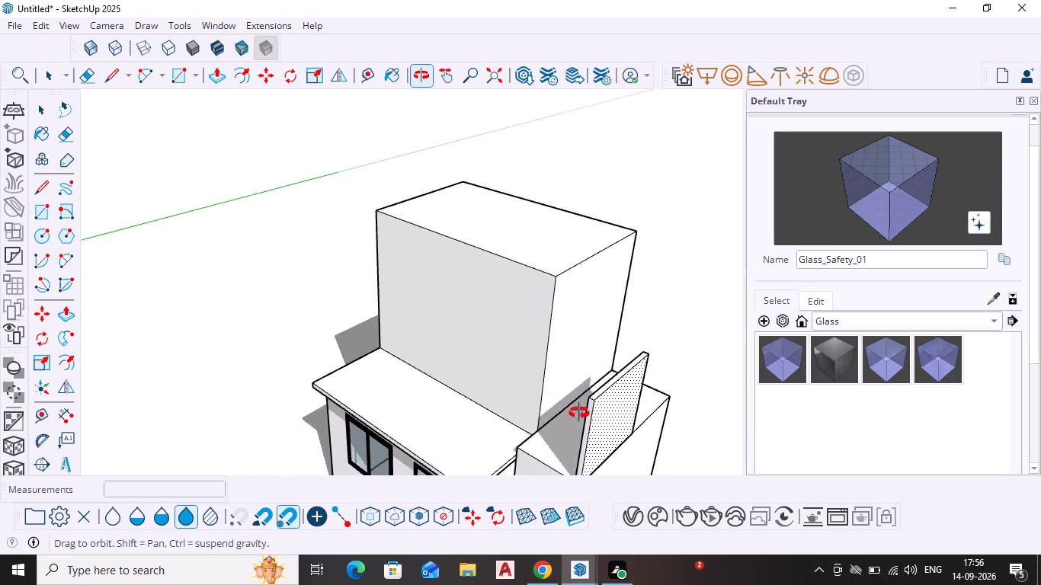
pyautogui.moveTo(579, 413); pyautogui.dragTo(539, 395, button='middle')
pyautogui.keyDown('shift'); pyautogui.moveTo(526, 436); pyautogui.dragTo(617, 373, button='middle'); pyautogui.keyUp('shift')
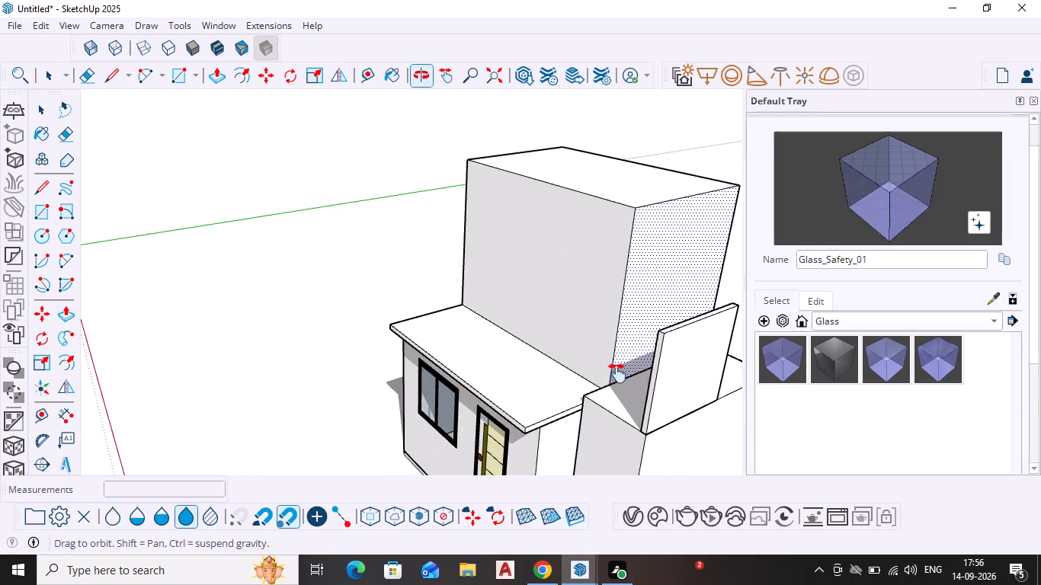
pyautogui.keyDown('shift'); pyautogui.moveTo(617, 373); pyautogui.dragTo(617, 373, button='middle'); pyautogui.keyUp('shift')
pyautogui.scroll(5, 594, 404)
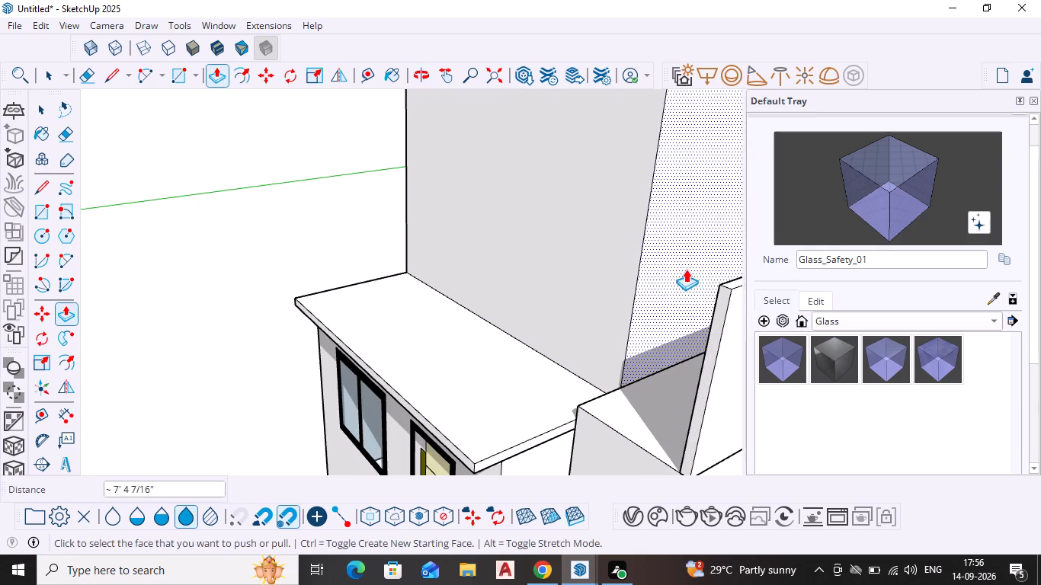
pyautogui.click(682, 280)
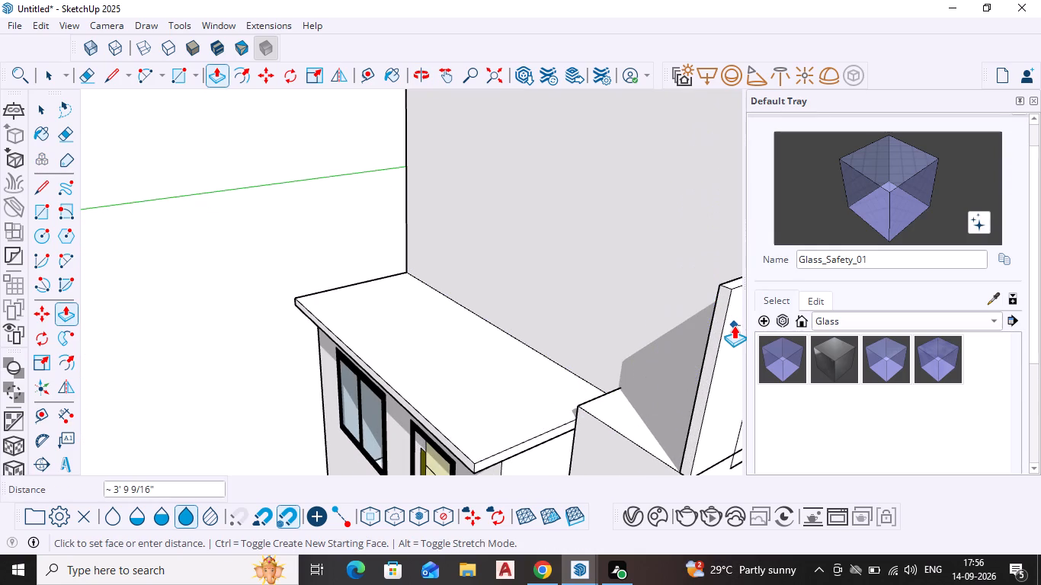
pyautogui.click(733, 326)
# Examine the extended upper block from above, the side and the front, checking it against the upright panel and roof slab.
pyautogui.scroll(-9, 505, 351)
pyautogui.moveTo(561, 356); pyautogui.dragTo(706, 384, button='middle')
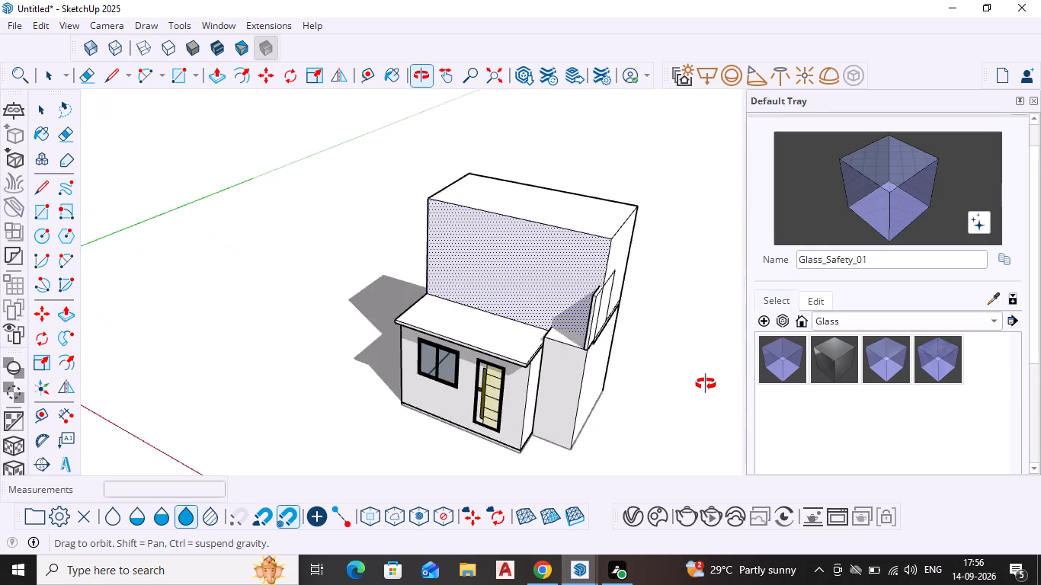
pyautogui.moveTo(706, 384); pyautogui.dragTo(486, 272, button='middle')
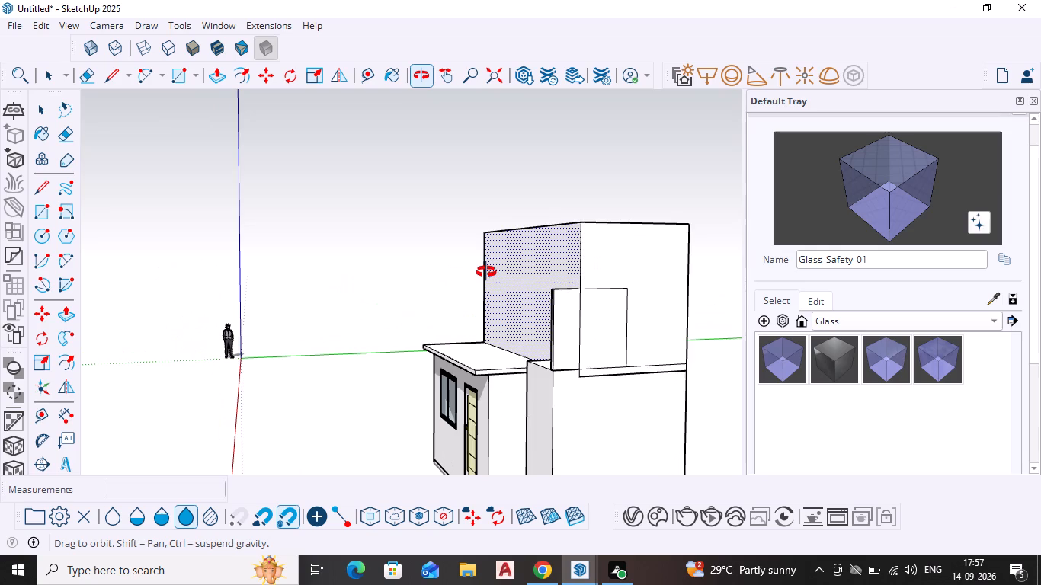
pyautogui.moveTo(486, 272); pyautogui.dragTo(732, 257, button='middle')
pyautogui.scroll(3, 492, 344)
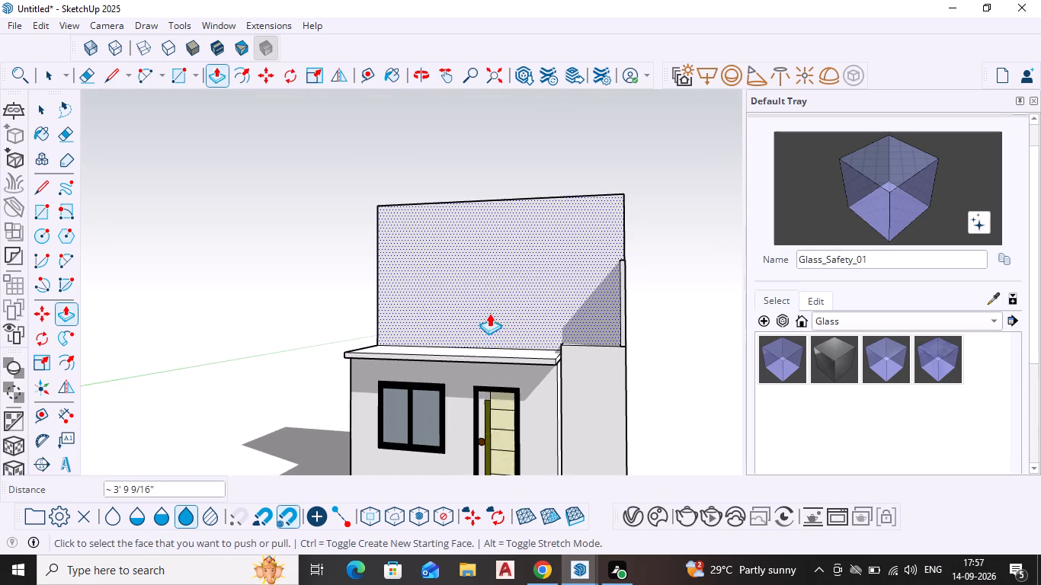
pyautogui.press('space')
pyautogui.moveTo(482, 363); pyautogui.dragTo(553, 393, button='middle')
pyautogui.scroll(-1, 486, 370)
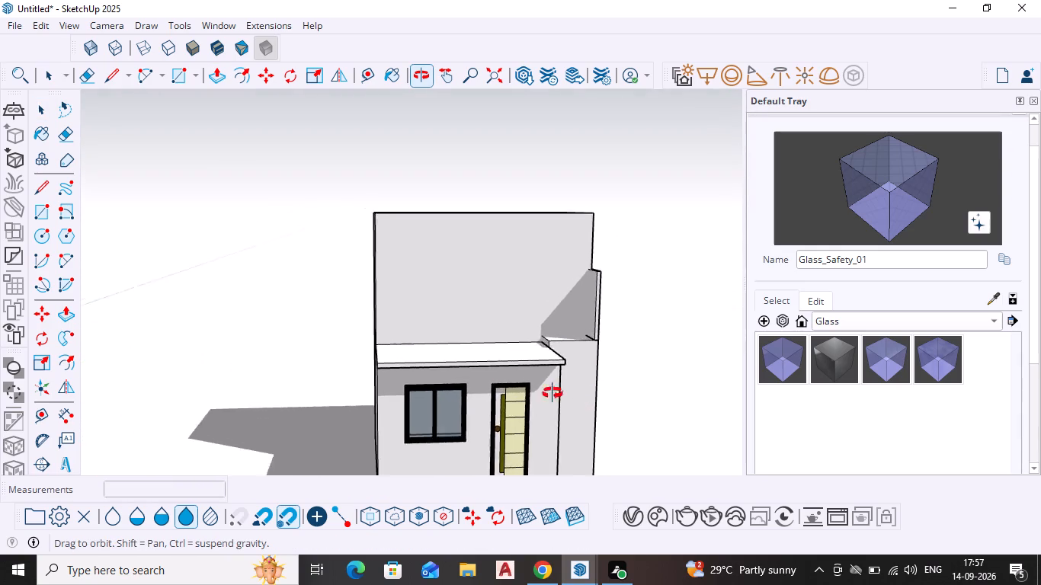
pyautogui.moveTo(553, 393); pyautogui.dragTo(479, 381, button='middle')
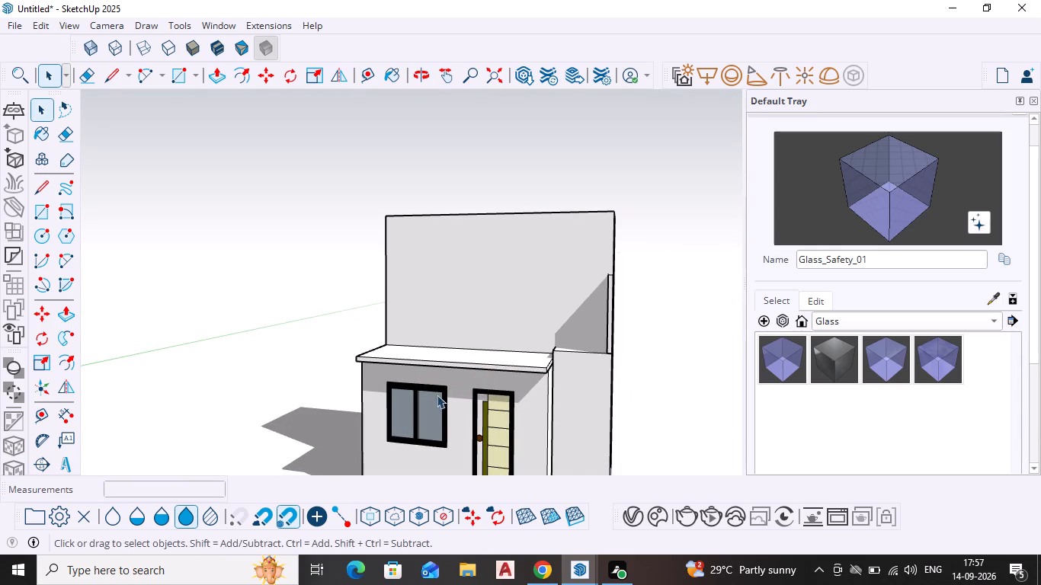
# Push/Pull the upper block's front face back a little over 1' 5 1/2" to deepen the open roof area in front.
pyautogui.click(458, 308)
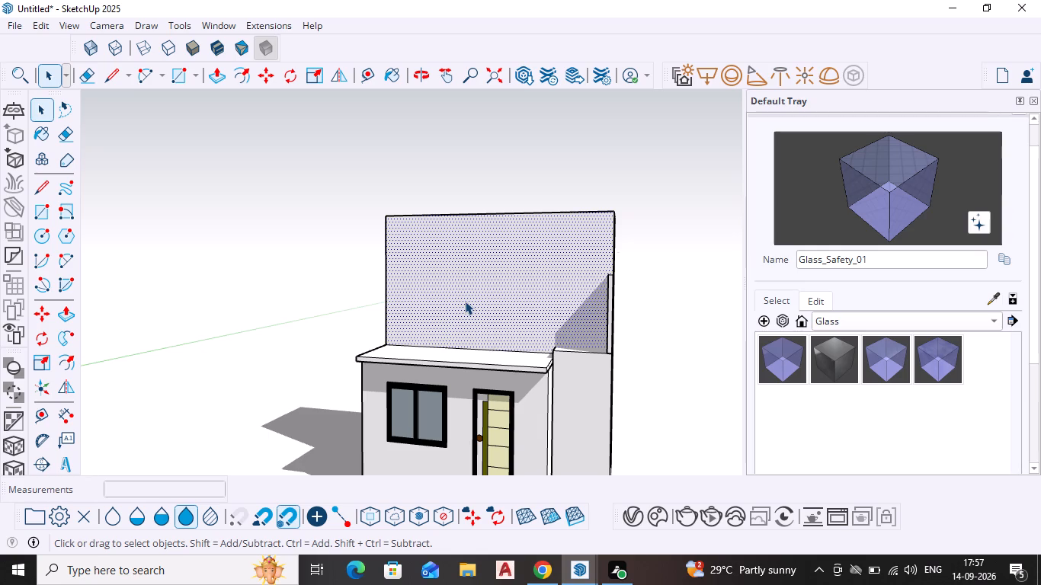
pyautogui.press('p')
pyautogui.press('Return')
pyautogui.click(465, 301)
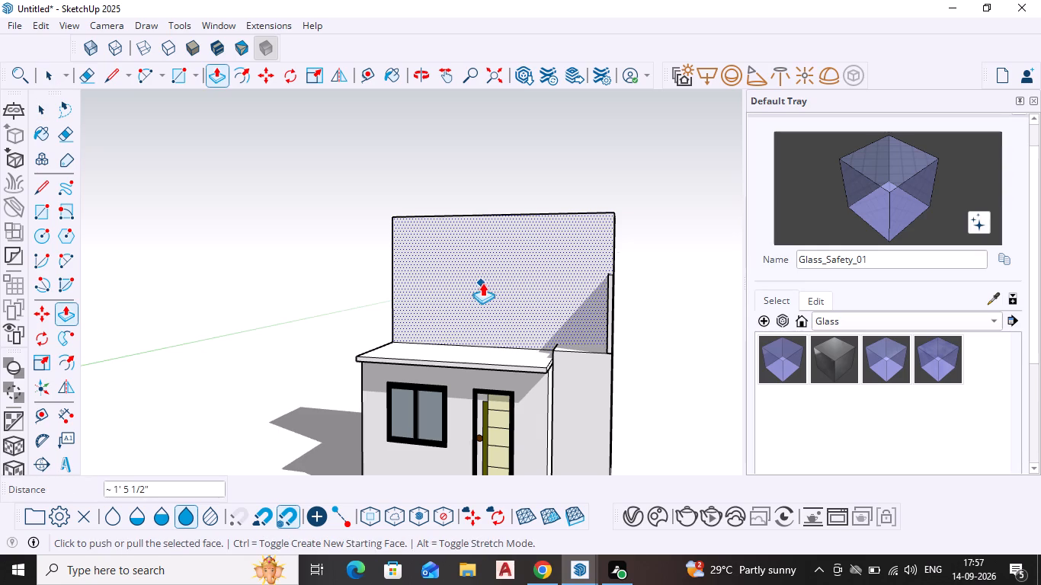
pyautogui.click(483, 283)
pyautogui.press('Escape')
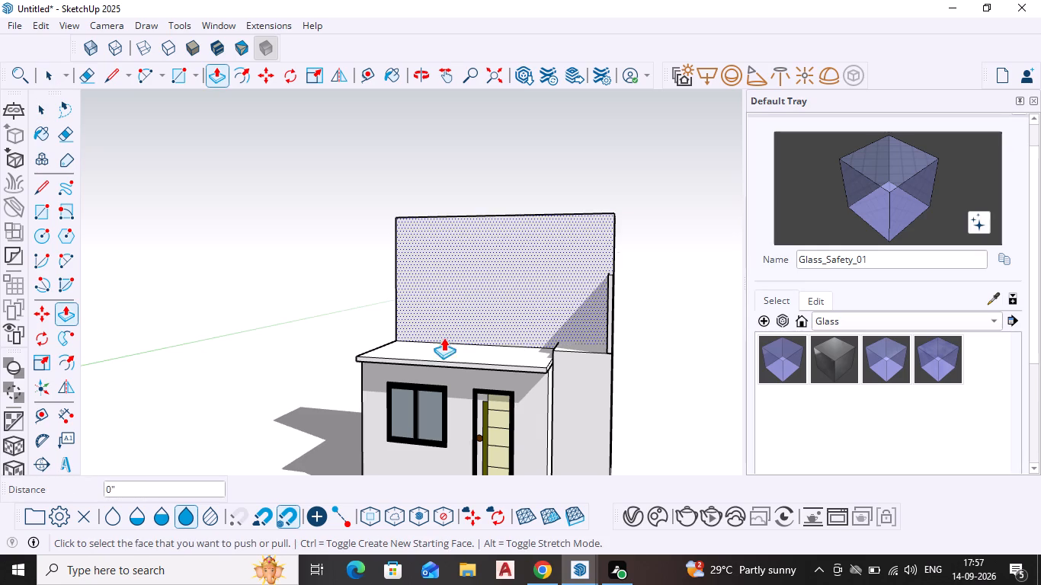
pyautogui.scroll(-3, 437, 341)
pyautogui.press('space')
pyautogui.moveTo(450, 360); pyautogui.dragTo(540, 497, button='middle')
pyautogui.scroll(-1, 469, 387)
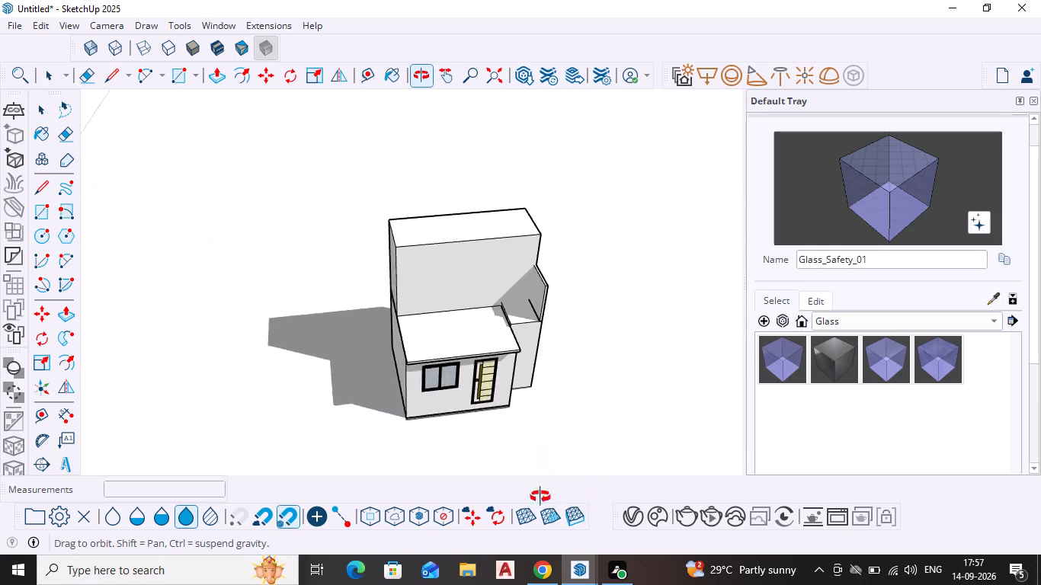
# Push/Pull the upper block's front face forward about 2' 8 7/8" over the roof slab and side block.
pyautogui.moveTo(540, 497); pyautogui.dragTo(488, 451, button='middle')
pyautogui.scroll(6, 468, 309)
pyautogui.click(482, 291)
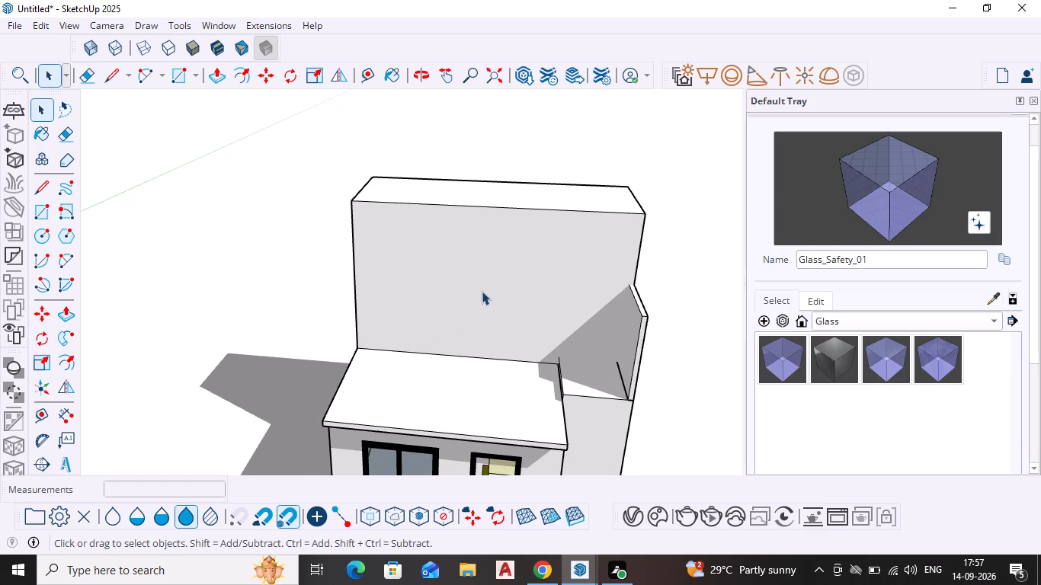
pyautogui.press('p')
pyautogui.press('Return')
pyautogui.click(473, 290)
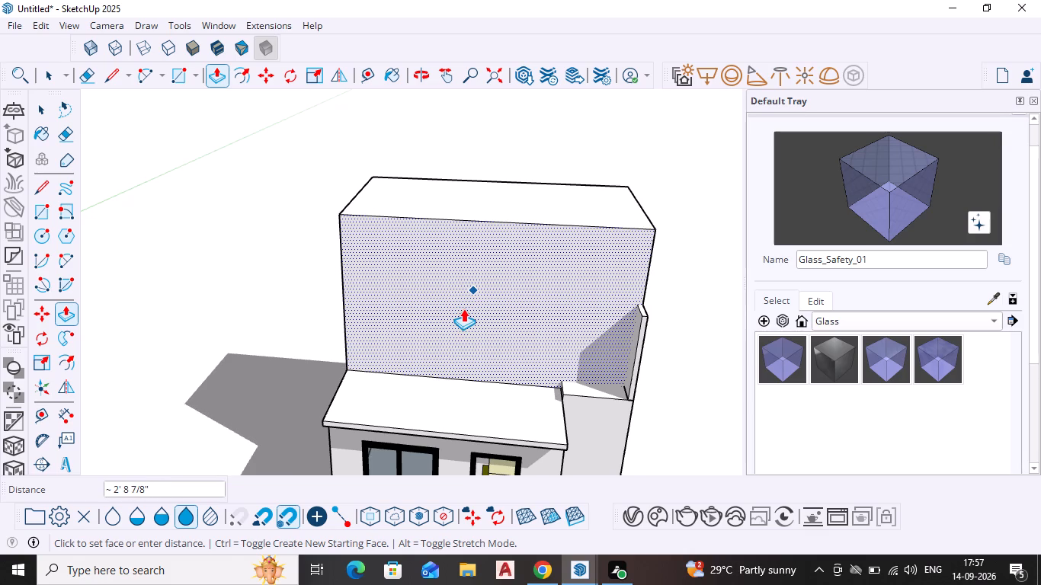
pyautogui.click(463, 308)
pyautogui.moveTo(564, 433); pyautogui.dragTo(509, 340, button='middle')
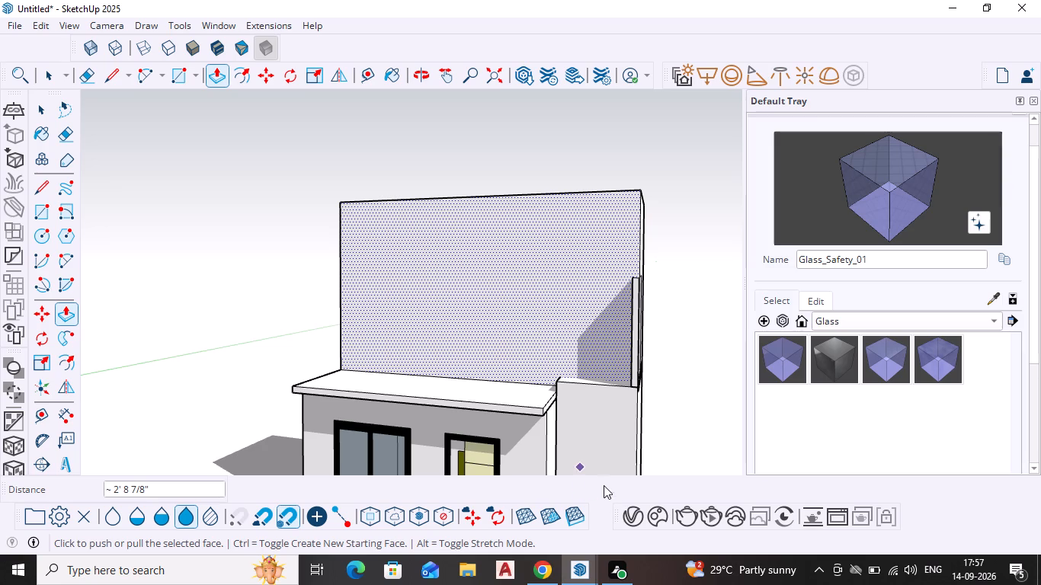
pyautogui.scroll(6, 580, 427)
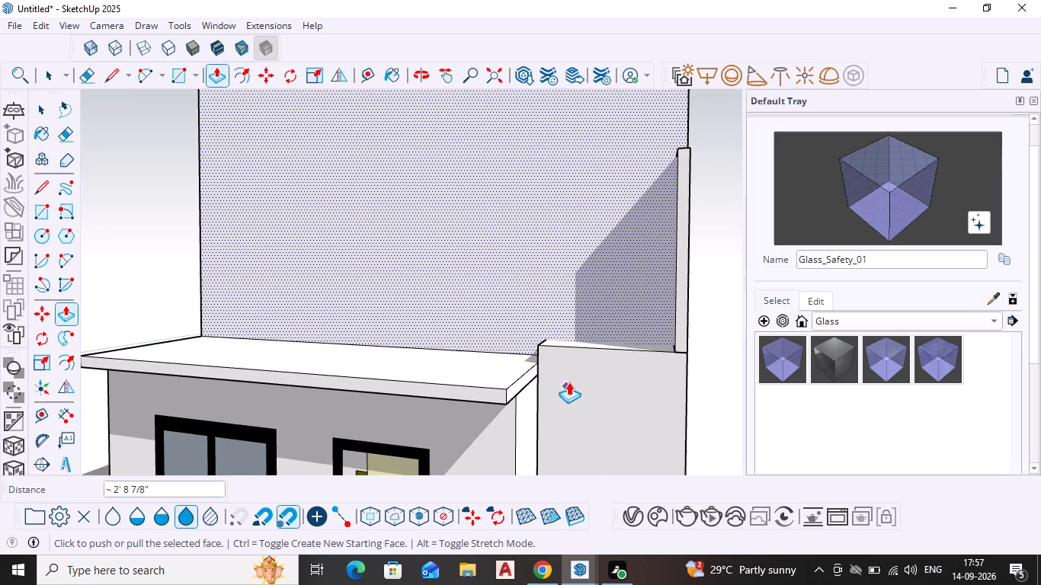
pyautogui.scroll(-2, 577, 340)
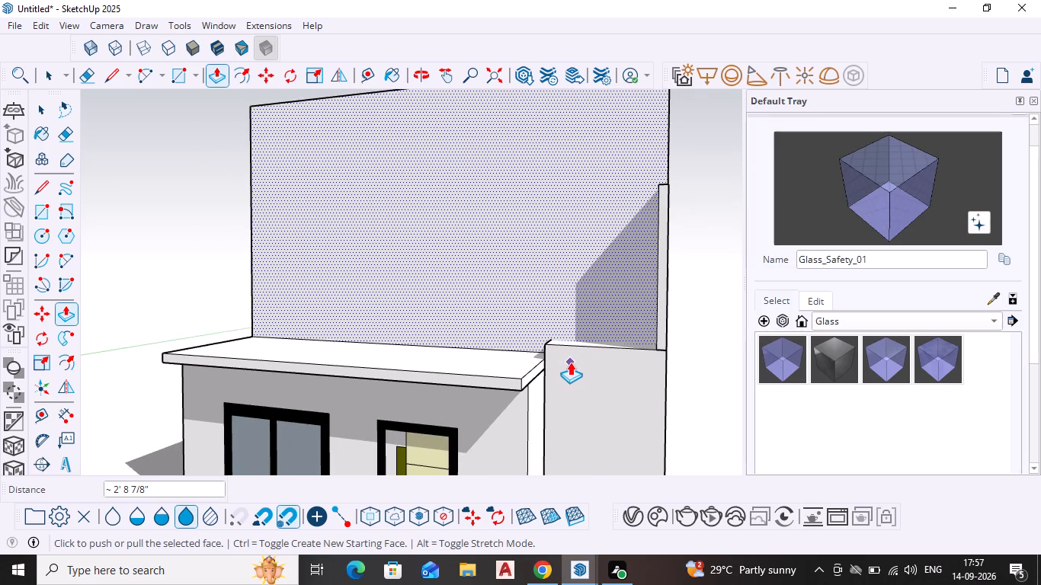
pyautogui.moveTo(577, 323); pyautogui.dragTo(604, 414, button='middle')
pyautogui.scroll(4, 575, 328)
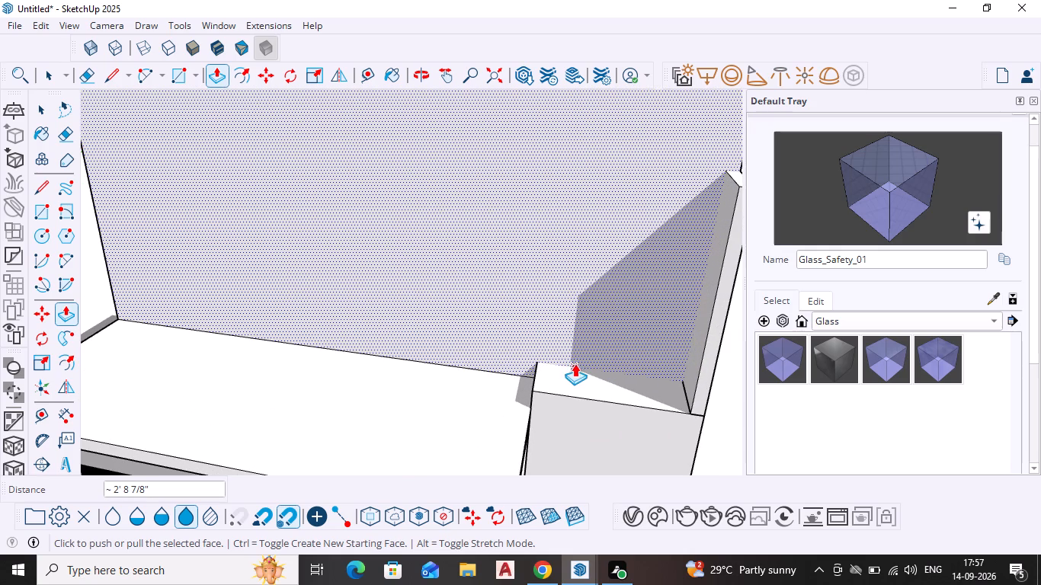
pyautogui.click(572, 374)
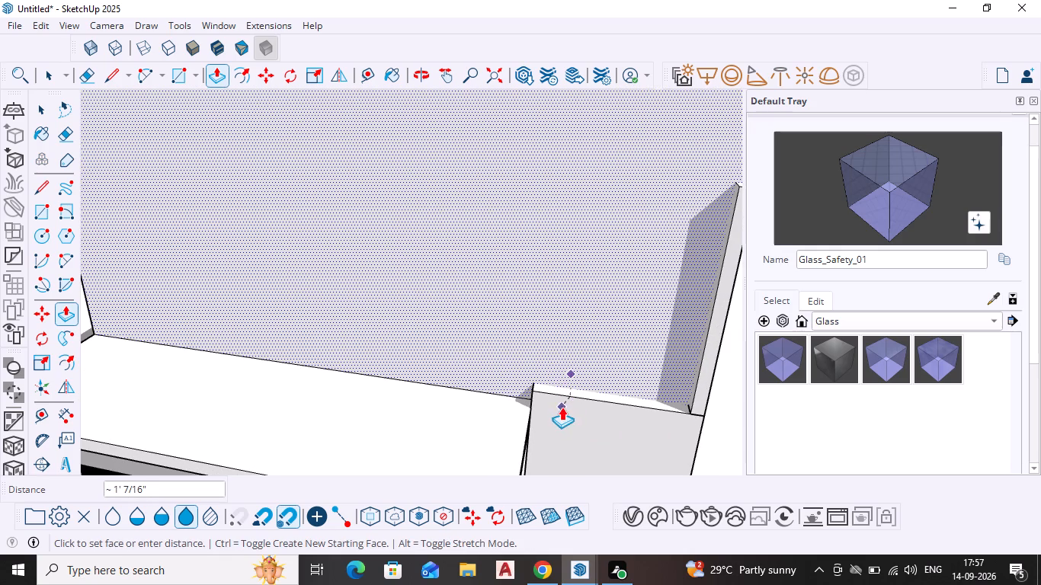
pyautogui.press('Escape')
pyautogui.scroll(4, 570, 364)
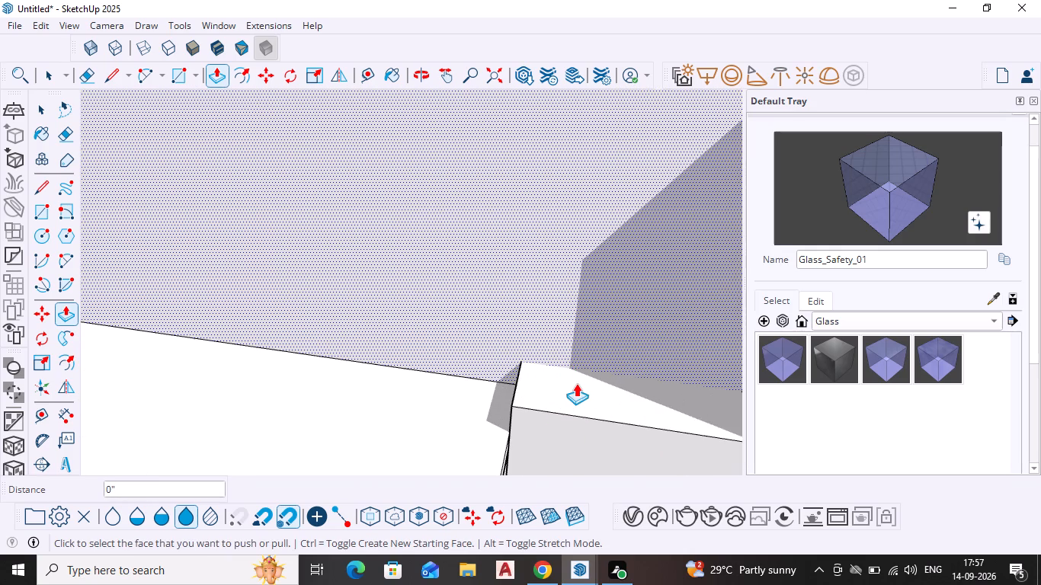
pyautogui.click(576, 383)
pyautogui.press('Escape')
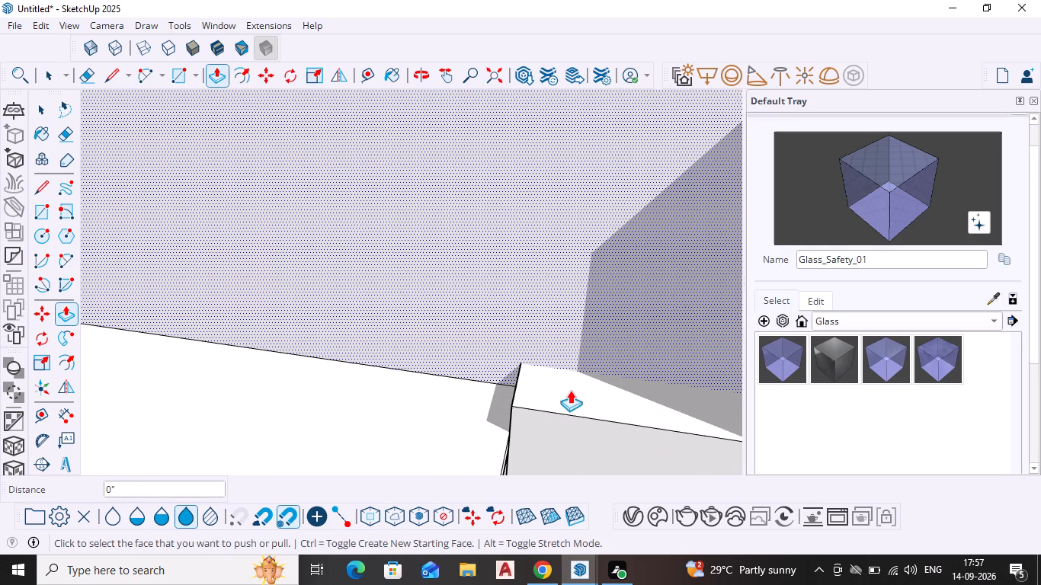
# Open the side block for editing and Push/Pull its top face down about 6 1/8".
pyautogui.press('space')
pyautogui.click(575, 394)
pyautogui.tripleClick(565, 402)
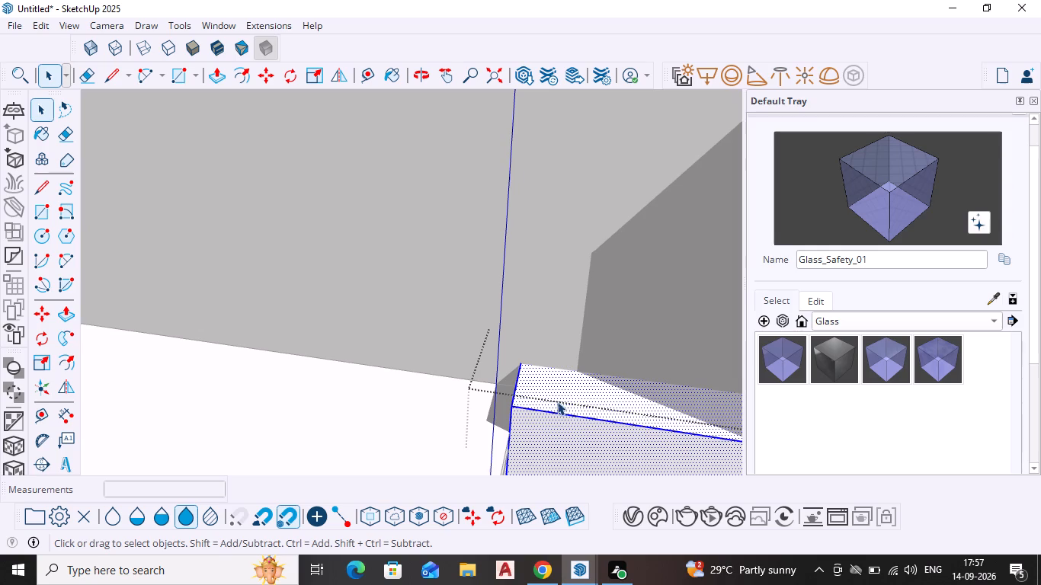
pyautogui.click(562, 392)
pyautogui.click(567, 390)
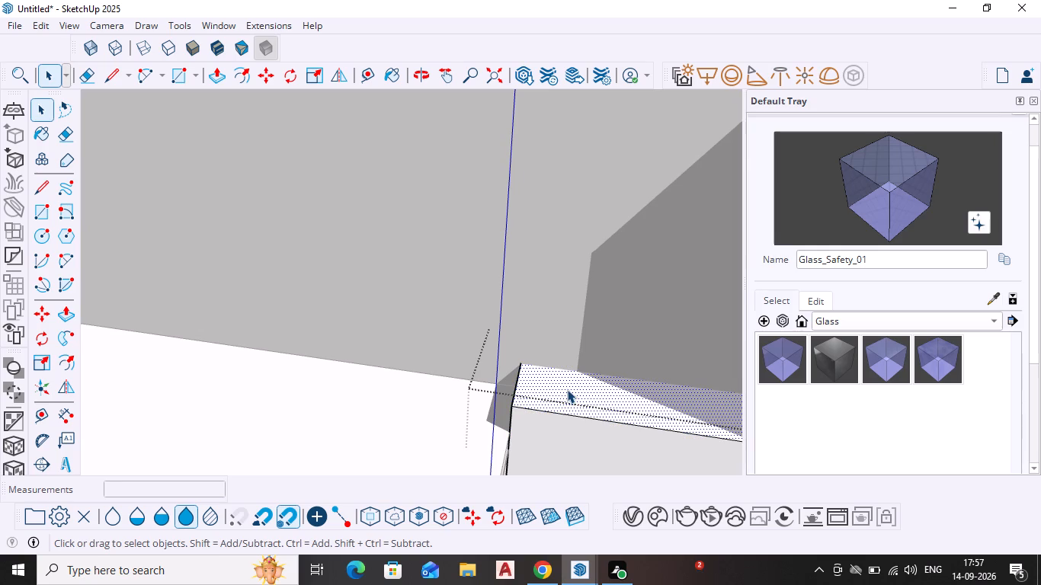
pyautogui.press('p')
pyautogui.press('Return')
pyautogui.click(567, 389)
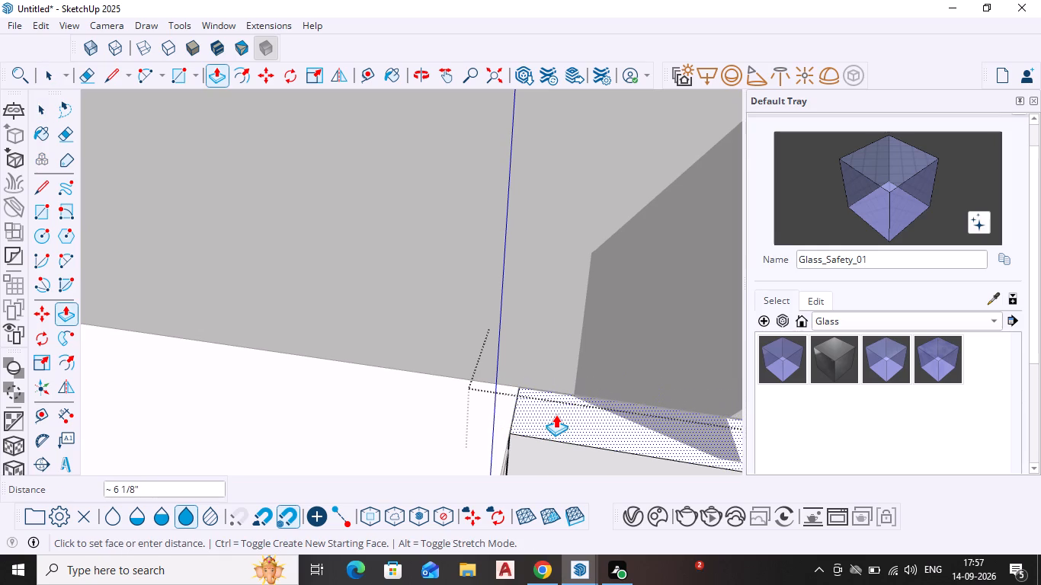
pyautogui.click(556, 414)
pyautogui.press('Escape')
pyautogui.scroll(-4, 578, 377)
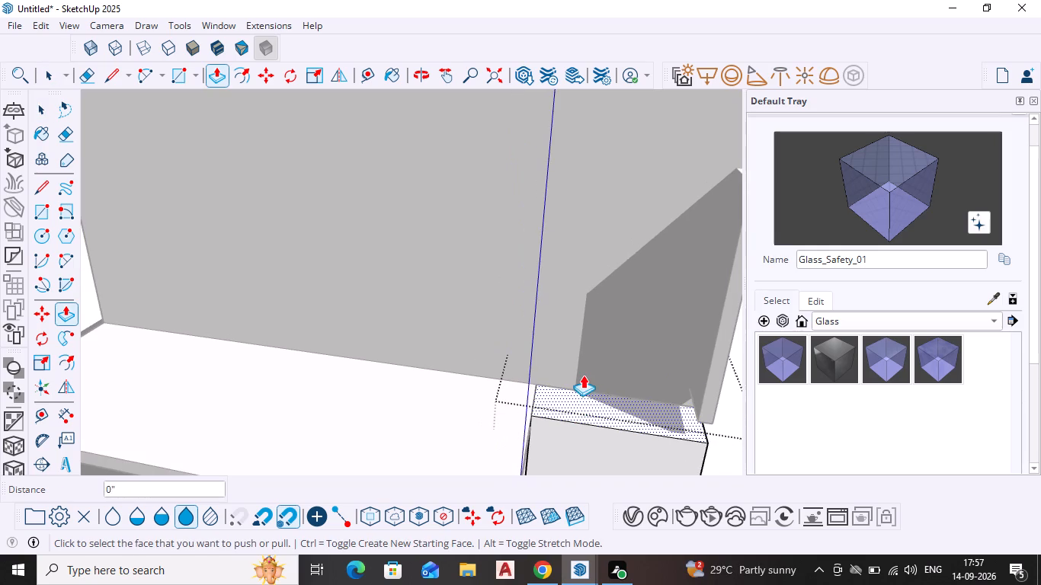
pyautogui.press('c')
pyautogui.press('v')
pyautogui.press('Escape')
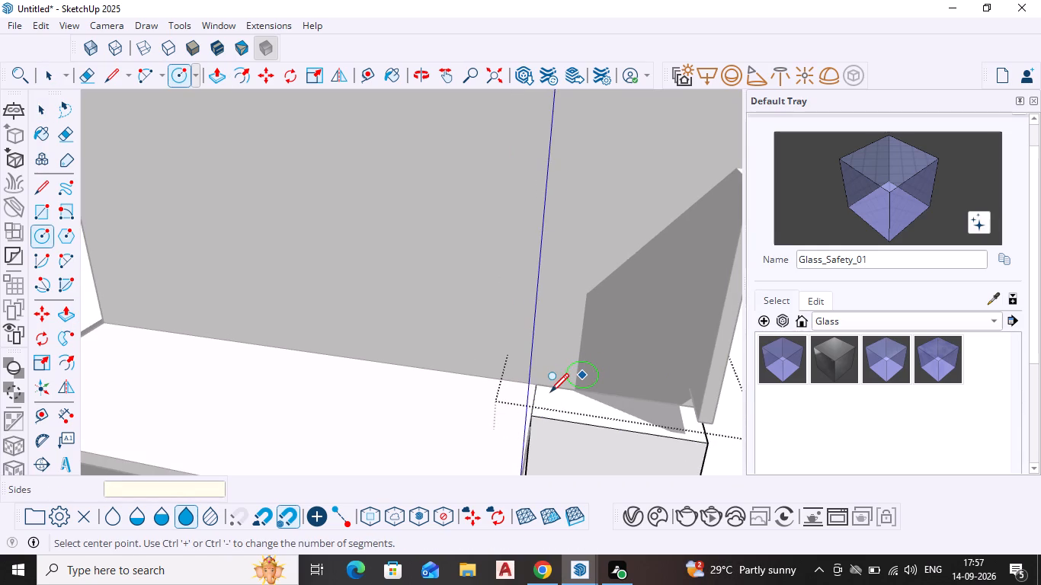
pyautogui.press('space')
# Examine the side block's lowered top from the front, side and above against the roof slab and upright panel.
pyautogui.scroll(-9, 550, 394)
pyautogui.moveTo(565, 416); pyautogui.dragTo(561, 361, button='middle')
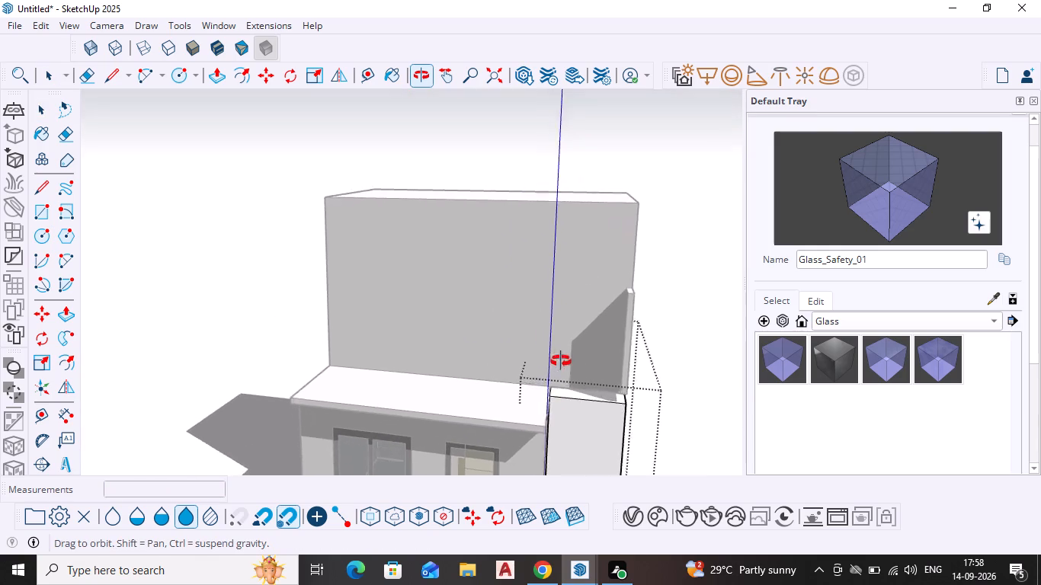
pyautogui.moveTo(561, 361); pyautogui.dragTo(506, 325, button='middle')
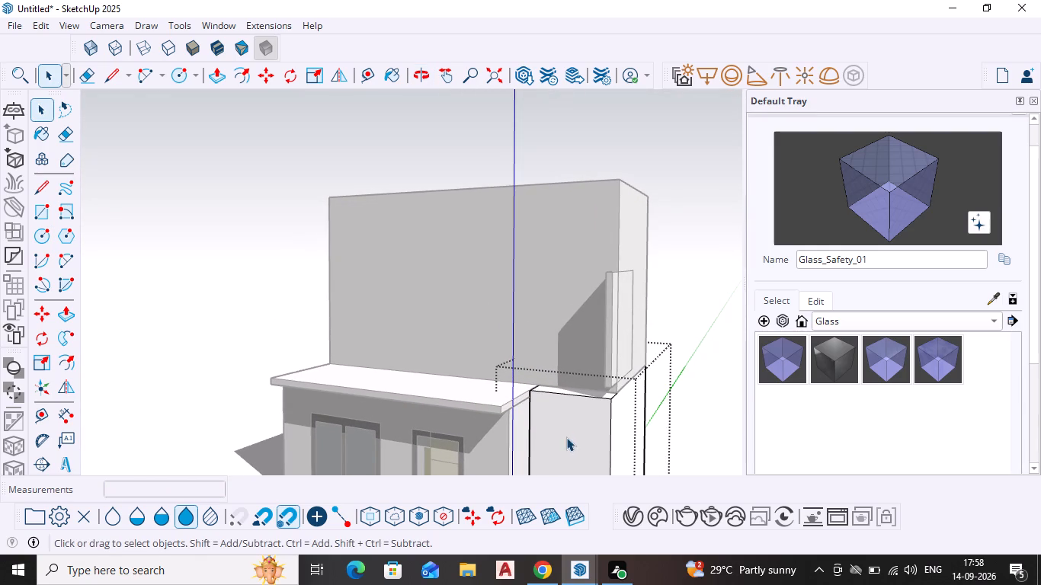
pyautogui.moveTo(562, 420); pyautogui.dragTo(671, 395, button='middle')
pyautogui.scroll(-1, 563, 420)
pyautogui.scroll(7, 575, 407)
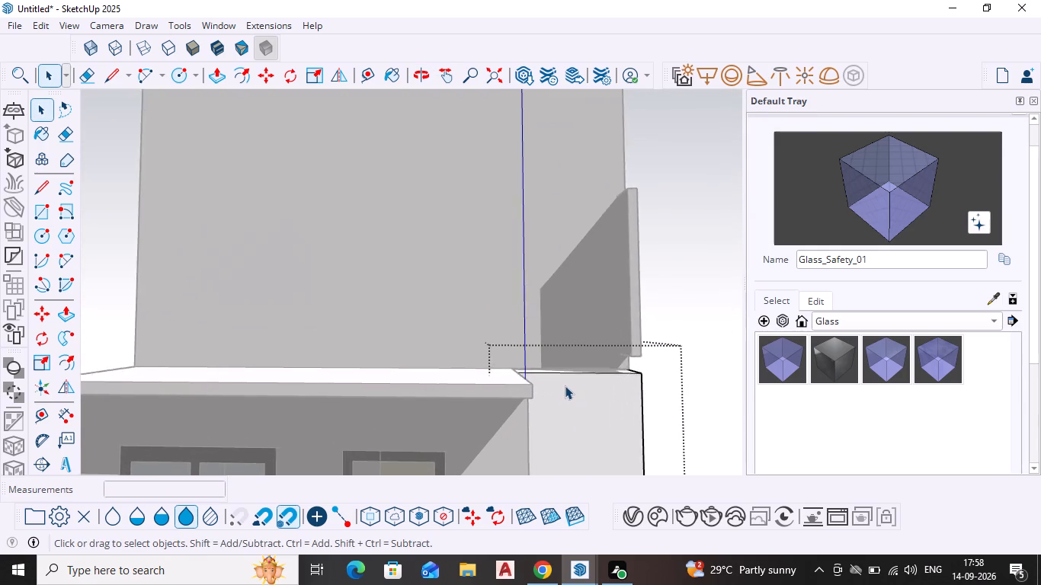
pyautogui.scroll(7, 565, 385)
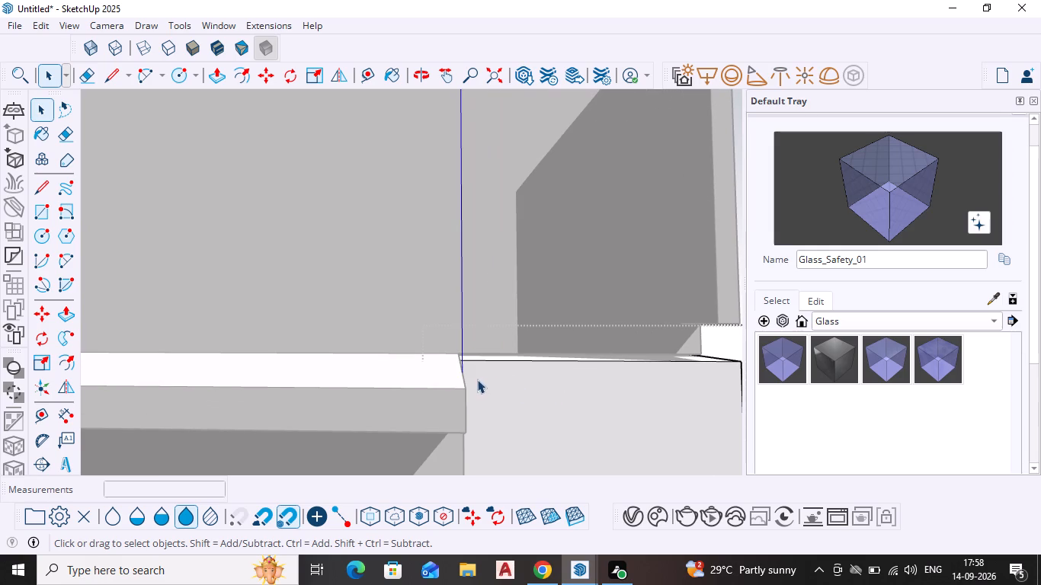
pyautogui.scroll(-3, 469, 363)
pyautogui.moveTo(481, 358); pyautogui.dragTo(441, 392, button='middle')
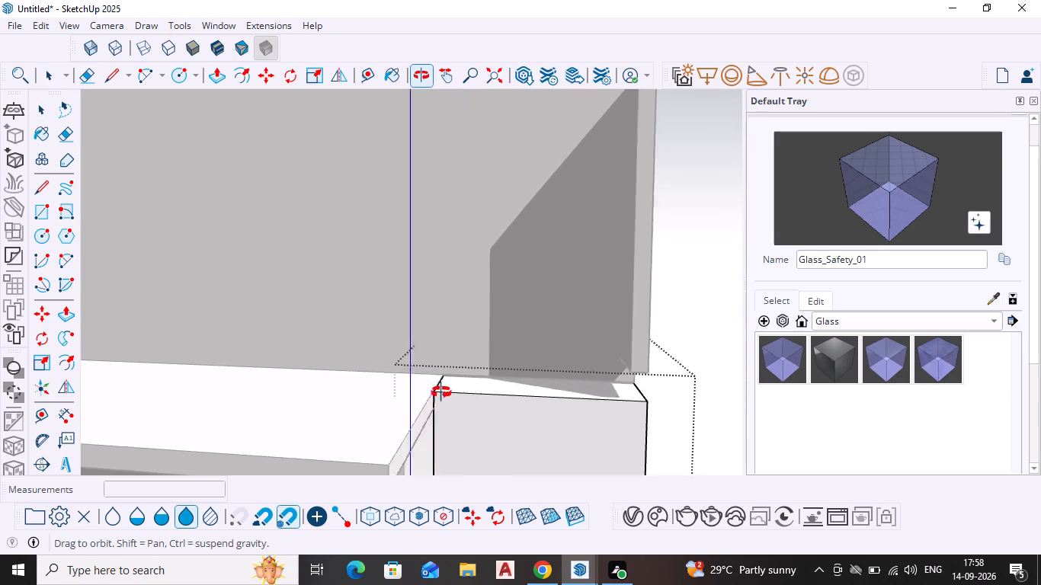
pyautogui.moveTo(441, 392); pyautogui.dragTo(387, 382, button='middle')
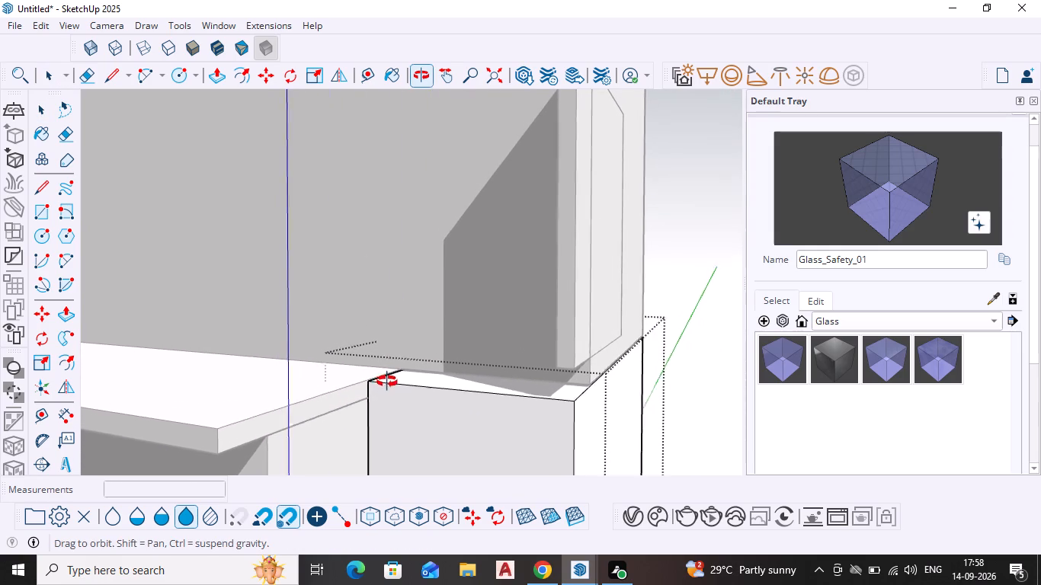
pyautogui.moveTo(387, 382); pyautogui.dragTo(389, 382, button='middle')
pyautogui.moveTo(405, 382); pyautogui.dragTo(415, 429, button='middle')
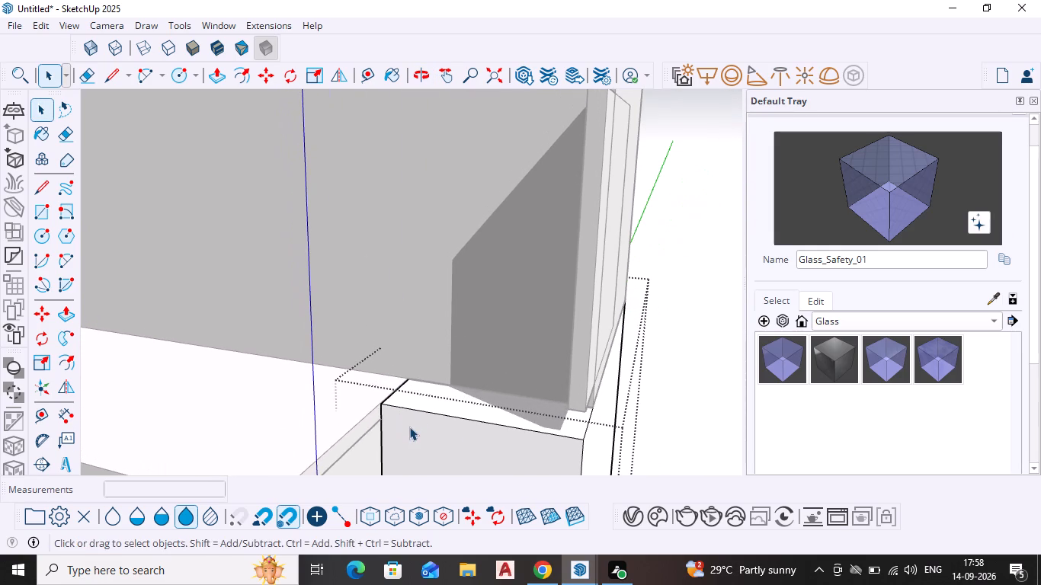
# Draw a rectangle about 6 1/2" by 3' 9 9/16" along the front edge of the side block's top face.
pyautogui.press('r')
pyautogui.press('Return')
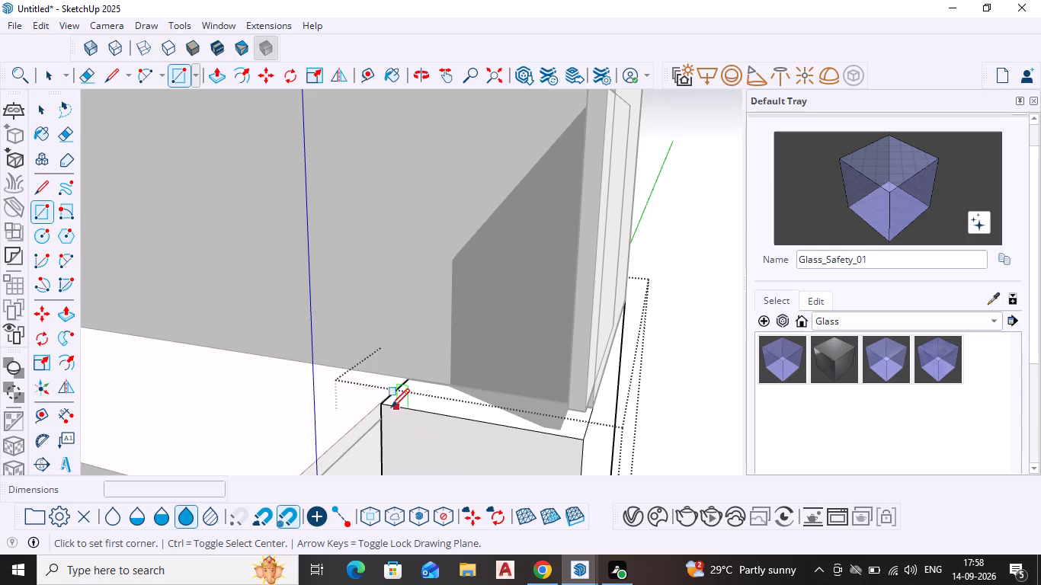
pyautogui.click(385, 404)
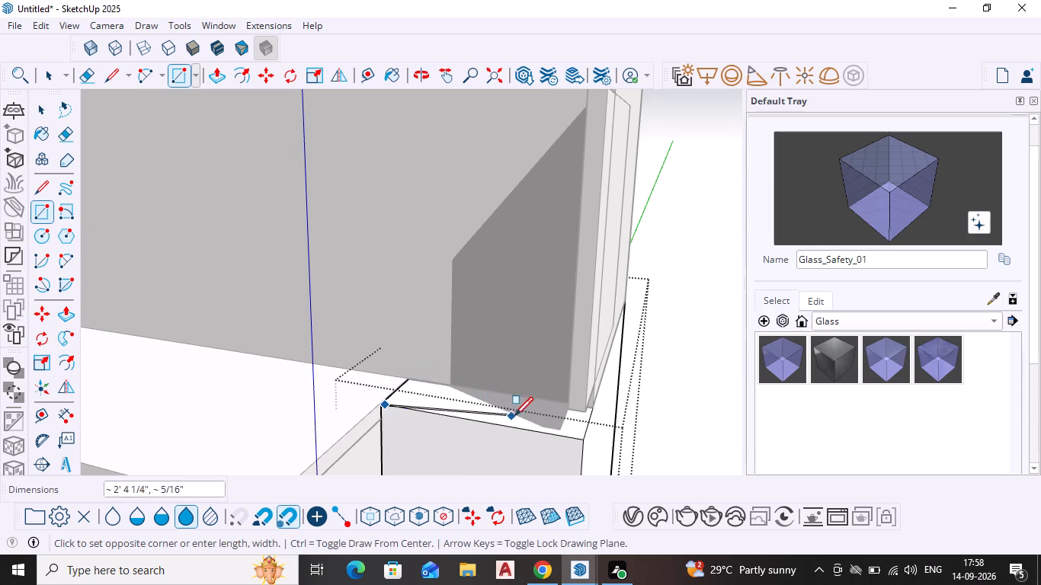
pyautogui.scroll(4, 581, 430)
pyautogui.rightClick(582, 431)
pyautogui.press('Escape')
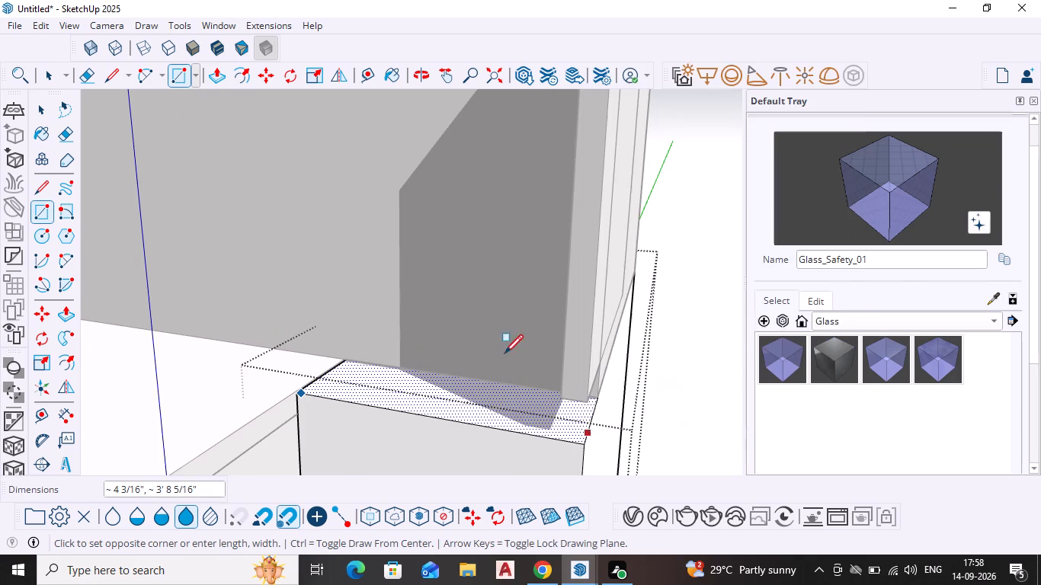
pyautogui.scroll(3, 591, 439)
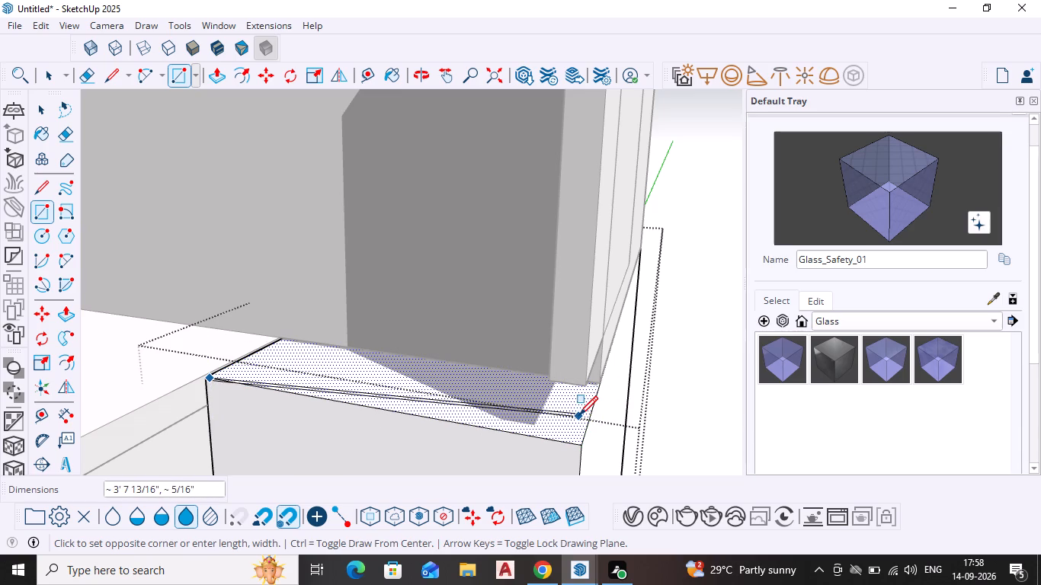
pyautogui.press('Escape')
pyautogui.click(583, 444)
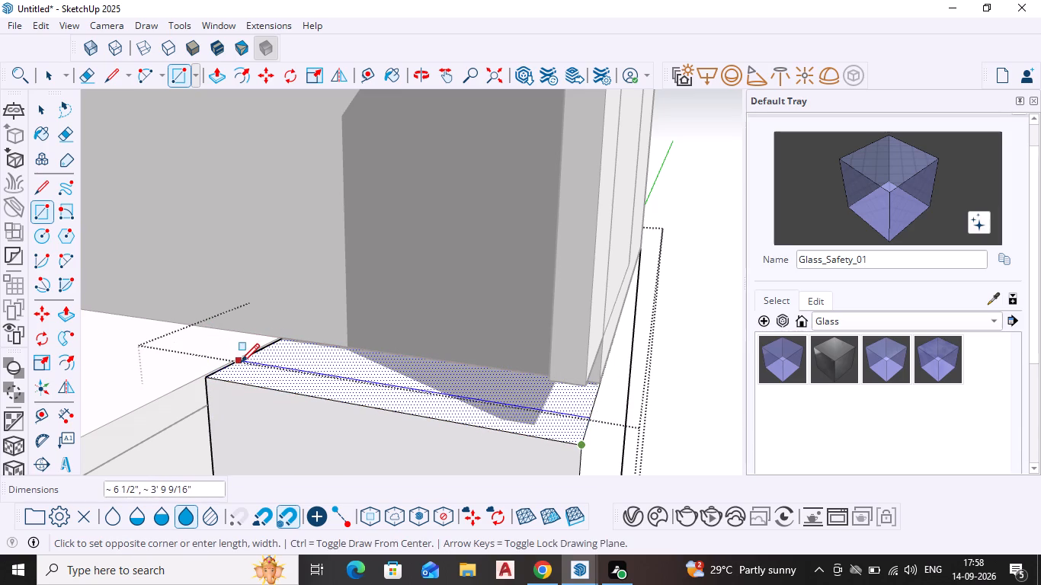
pyautogui.click(241, 364)
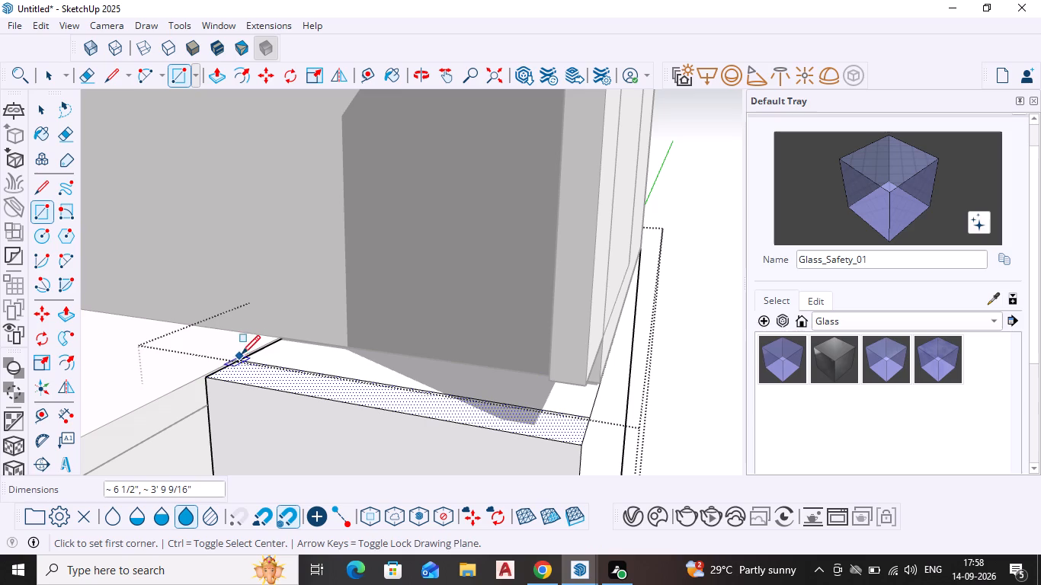
pyautogui.press('v')
pyautogui.press('space')
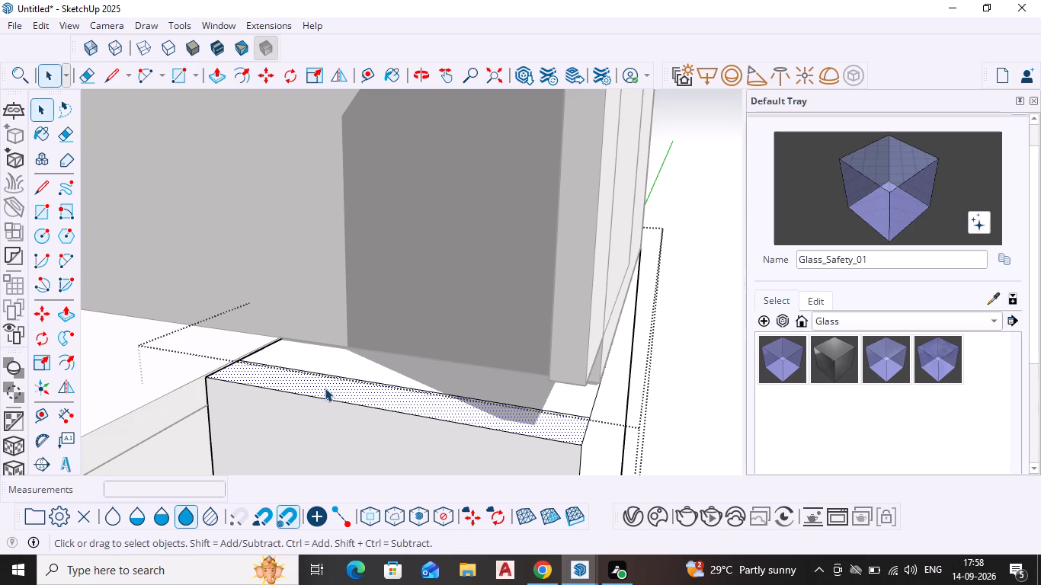
# Push/Pull the narrow front strip on the side block's top up about 1' 8 1/2" as a parapet.
pyautogui.click(325, 387)
pyautogui.click(326, 378)
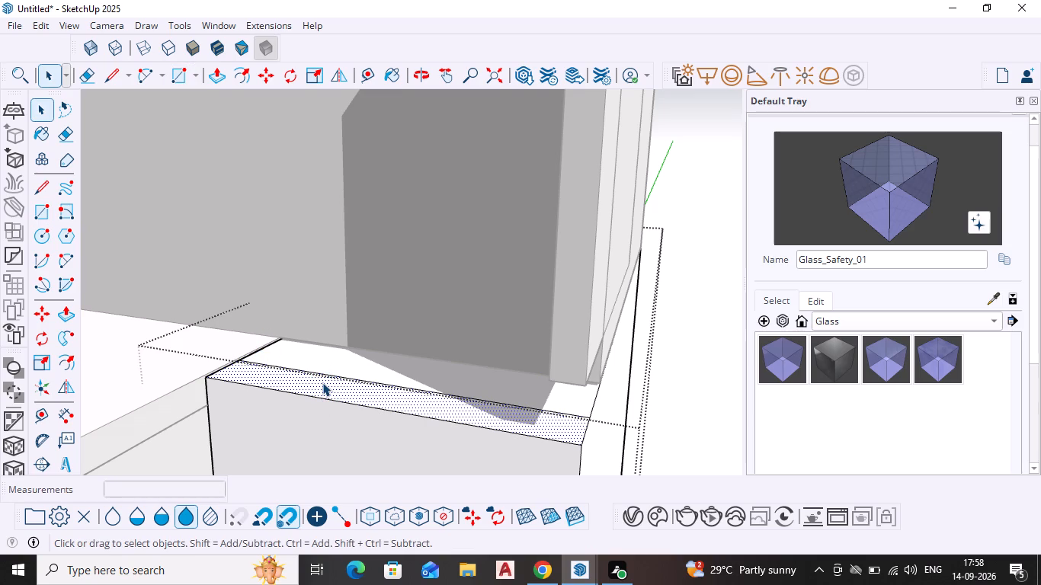
pyautogui.press('p')
pyautogui.press('Return')
pyautogui.click(319, 369)
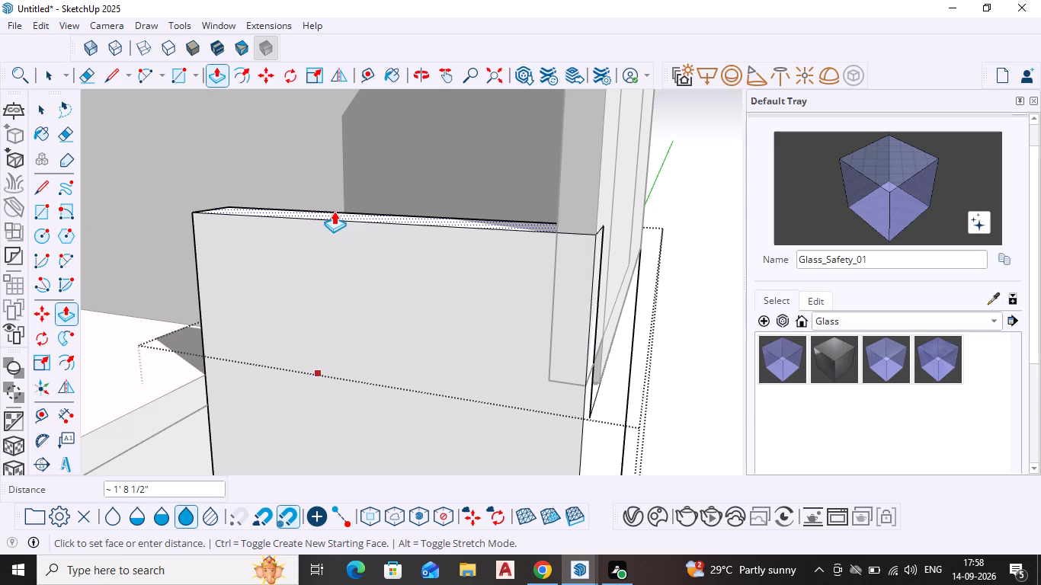
pyautogui.click(334, 211)
pyautogui.scroll(-2, 370, 282)
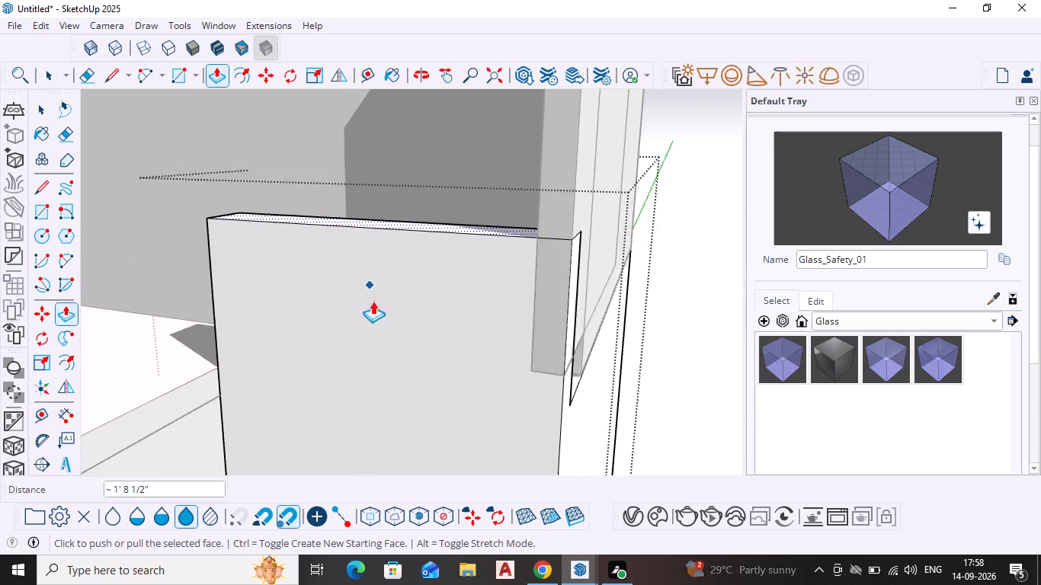
pyautogui.scroll(-9, 373, 301)
pyautogui.scroll(-1, 267, 372)
pyautogui.moveTo(305, 385); pyautogui.dragTo(390, 379, button='middle')
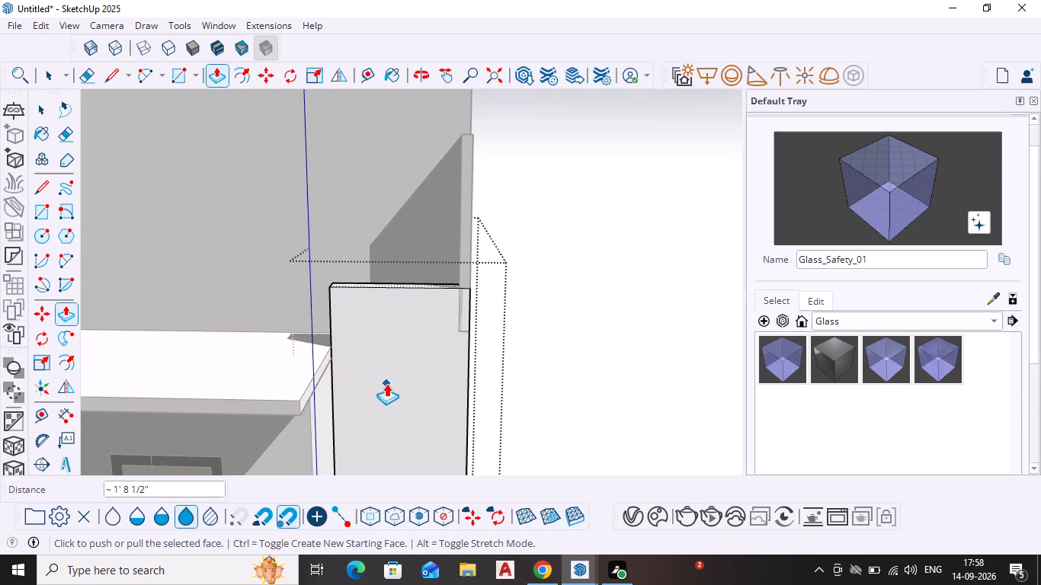
pyautogui.press('Escape')
pyautogui.press('space')
# Examine the junction of the side block's parapet with the upright panel from the front, side and underneath.
pyautogui.scroll(4, 438, 306)
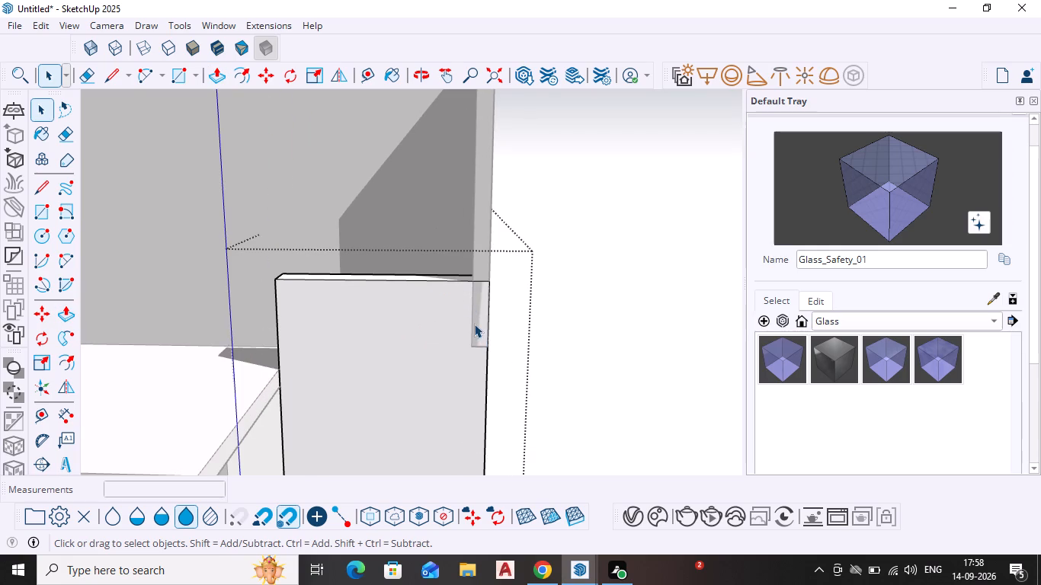
pyautogui.click(471, 321)
pyautogui.scroll(9, 478, 305)
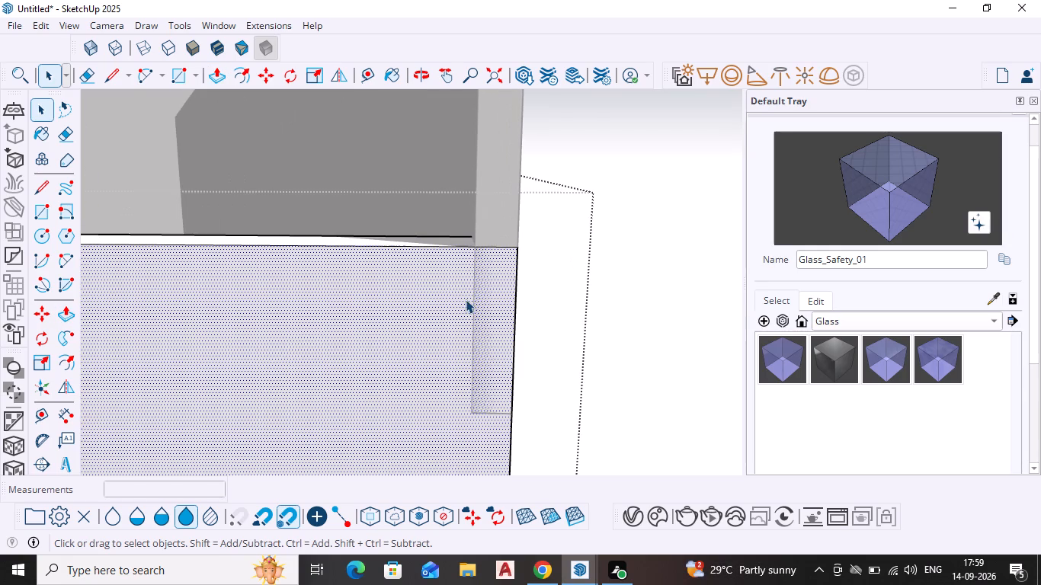
pyautogui.press('space')
pyautogui.scroll(4, 472, 299)
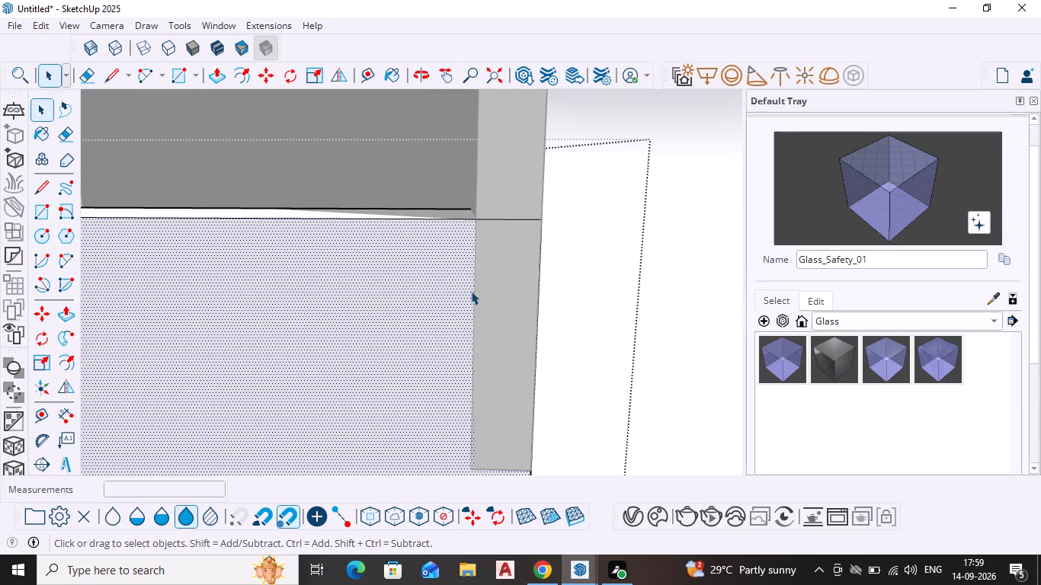
pyautogui.click(472, 291)
pyautogui.scroll(-10, 479, 289)
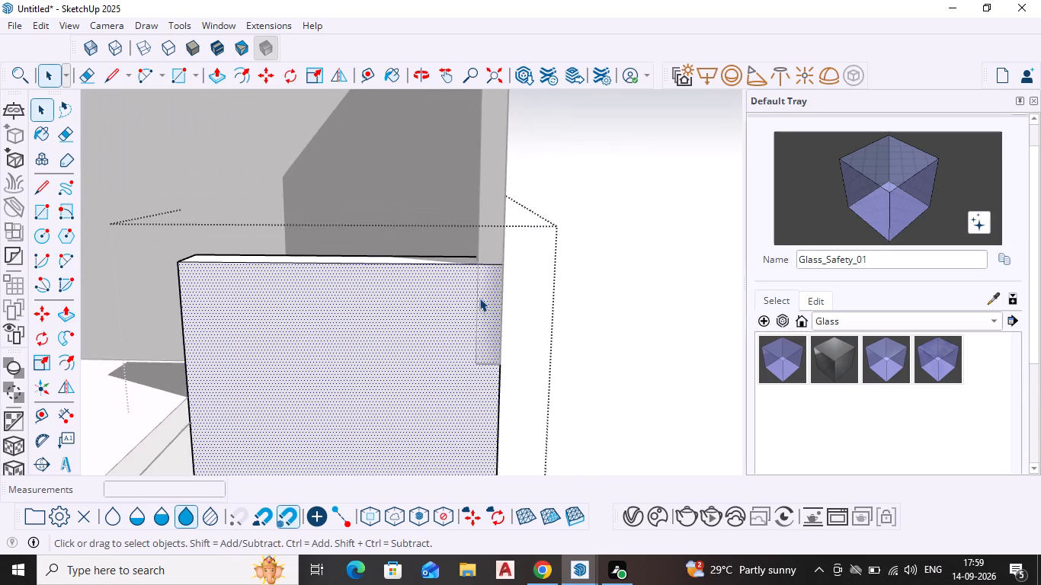
pyautogui.scroll(-1, 527, 280)
pyautogui.moveTo(527, 280); pyautogui.dragTo(252, 285, button='middle')
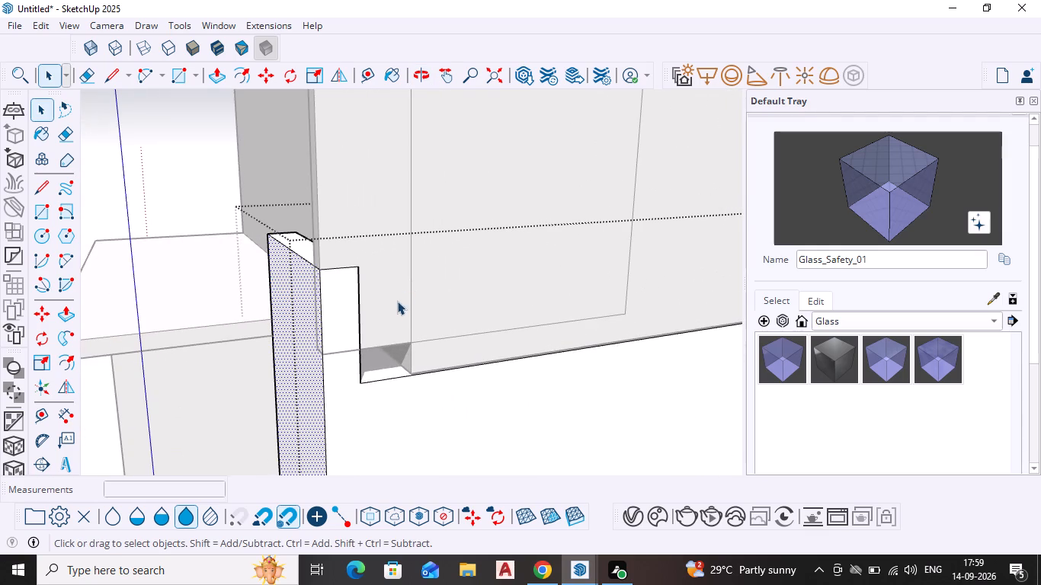
pyautogui.moveTo(388, 360); pyautogui.dragTo(375, 328, button='middle')
pyautogui.scroll(2, 382, 329)
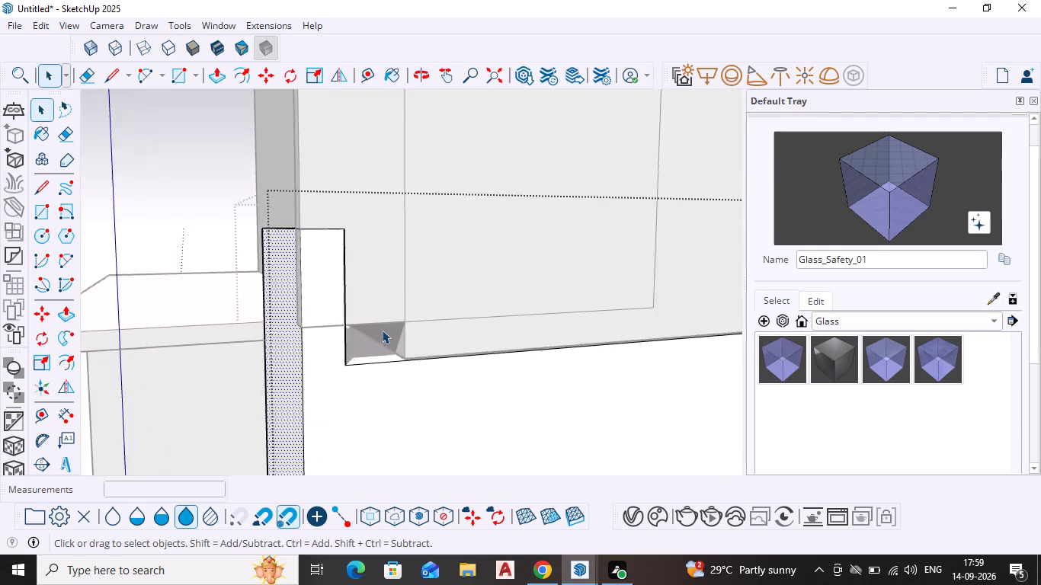
pyautogui.scroll(6, 382, 330)
pyautogui.scroll(-8, 376, 339)
pyautogui.moveTo(375, 350); pyautogui.dragTo(518, 294, button='middle')
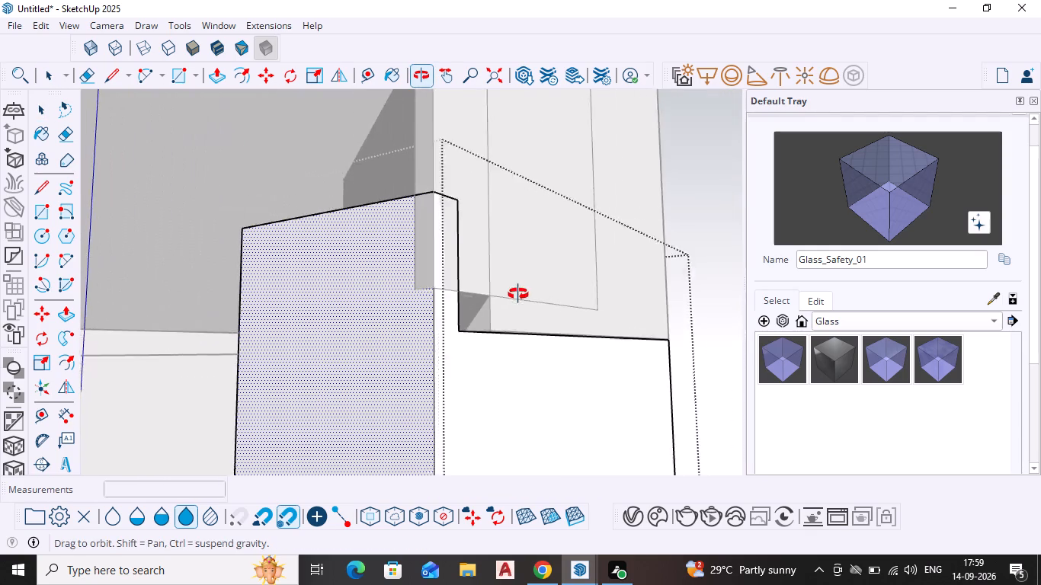
pyautogui.moveTo(518, 294); pyautogui.dragTo(527, 340, button='middle')
pyautogui.scroll(-3, 426, 305)
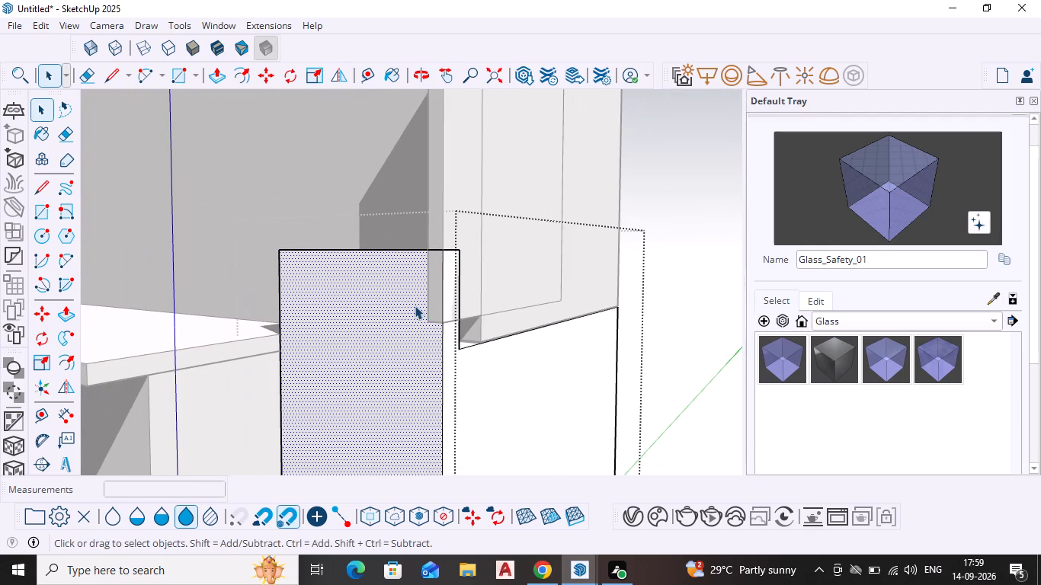
pyautogui.scroll(-1, 418, 308)
pyautogui.moveTo(418, 313); pyautogui.dragTo(262, 280, button='middle')
pyautogui.scroll(1, 350, 299)
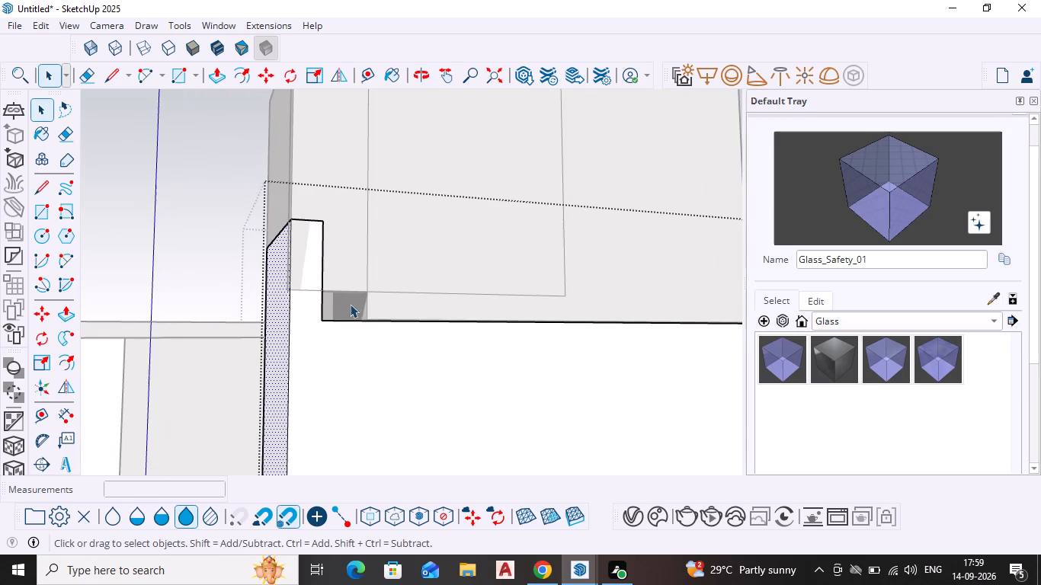
pyautogui.moveTo(344, 324); pyautogui.dragTo(226, 359, button='middle')
pyautogui.moveTo(261, 317); pyautogui.dragTo(264, 324, button='middle')
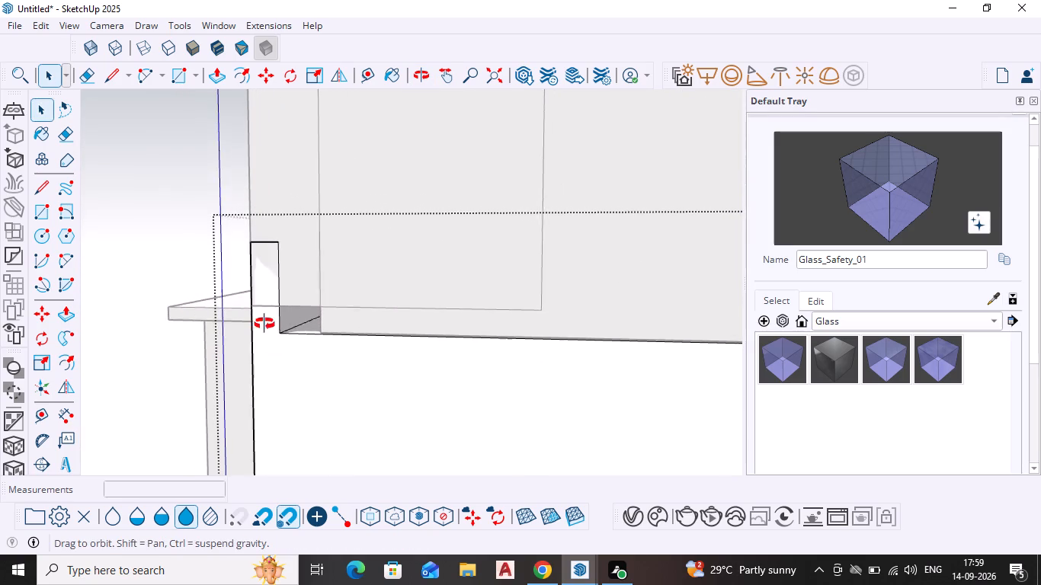
pyautogui.moveTo(264, 324); pyautogui.dragTo(306, 351, button='middle')
pyautogui.click(316, 313)
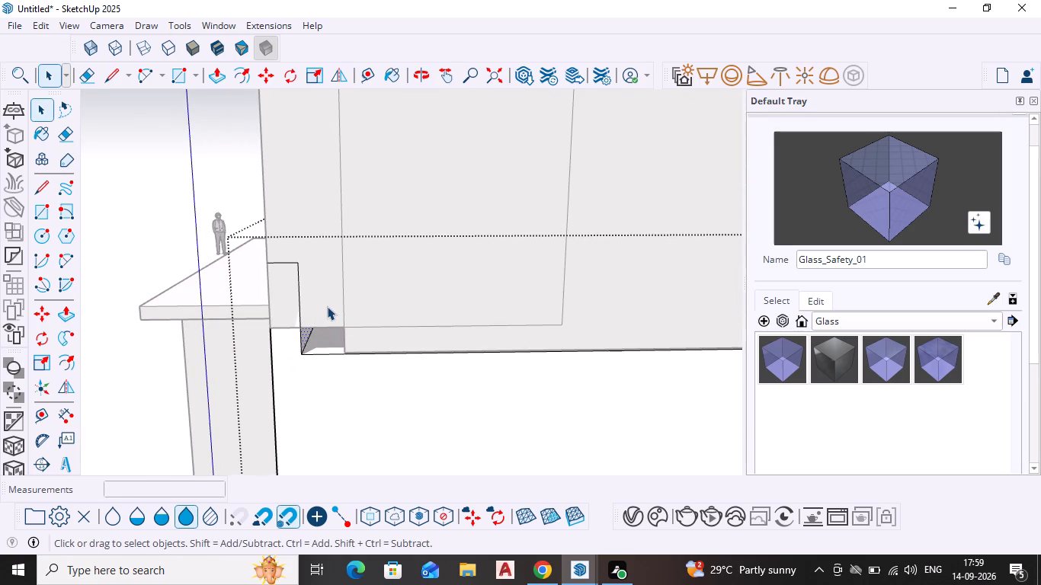
pyautogui.click(327, 305)
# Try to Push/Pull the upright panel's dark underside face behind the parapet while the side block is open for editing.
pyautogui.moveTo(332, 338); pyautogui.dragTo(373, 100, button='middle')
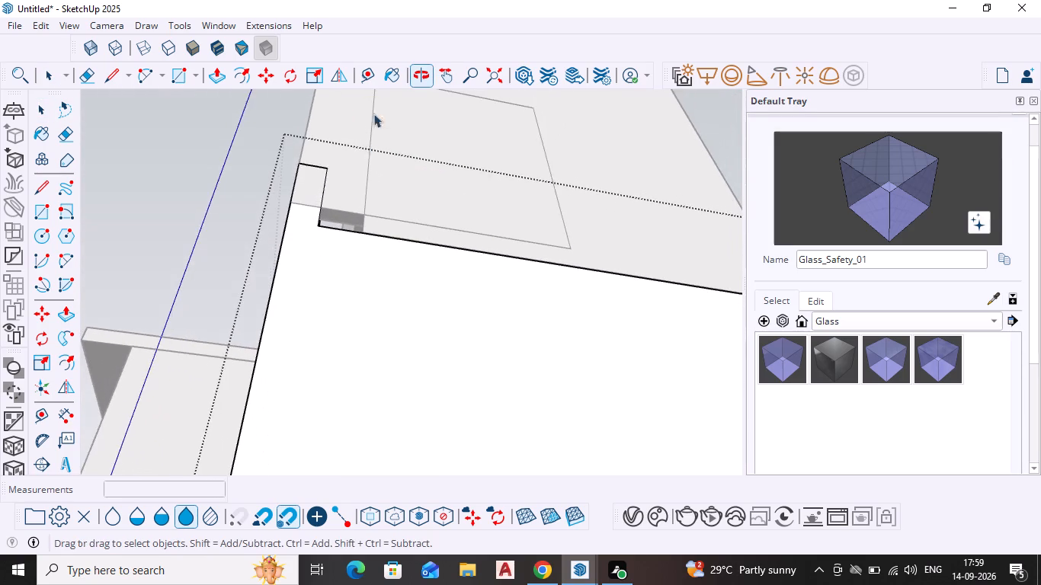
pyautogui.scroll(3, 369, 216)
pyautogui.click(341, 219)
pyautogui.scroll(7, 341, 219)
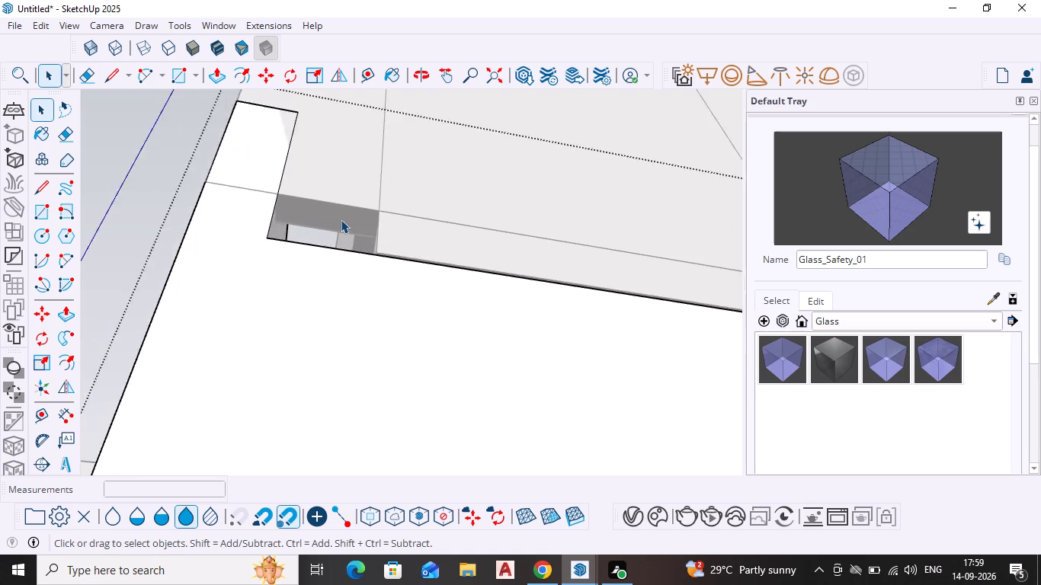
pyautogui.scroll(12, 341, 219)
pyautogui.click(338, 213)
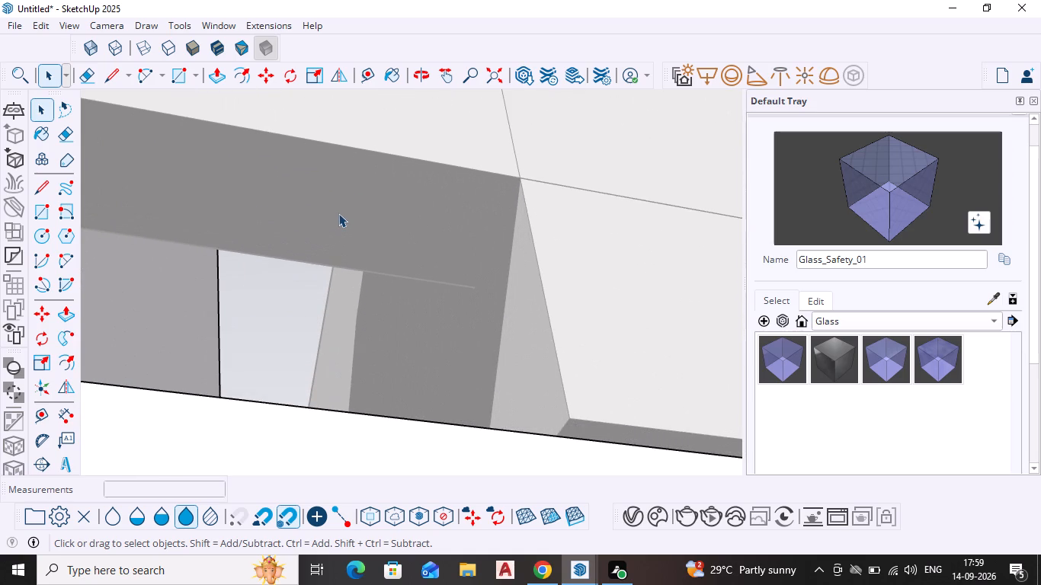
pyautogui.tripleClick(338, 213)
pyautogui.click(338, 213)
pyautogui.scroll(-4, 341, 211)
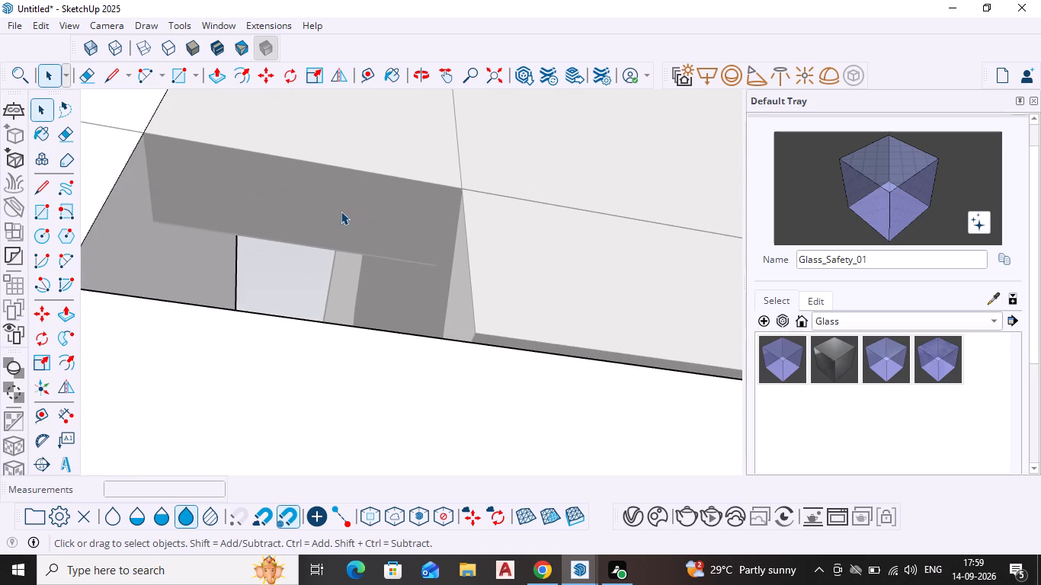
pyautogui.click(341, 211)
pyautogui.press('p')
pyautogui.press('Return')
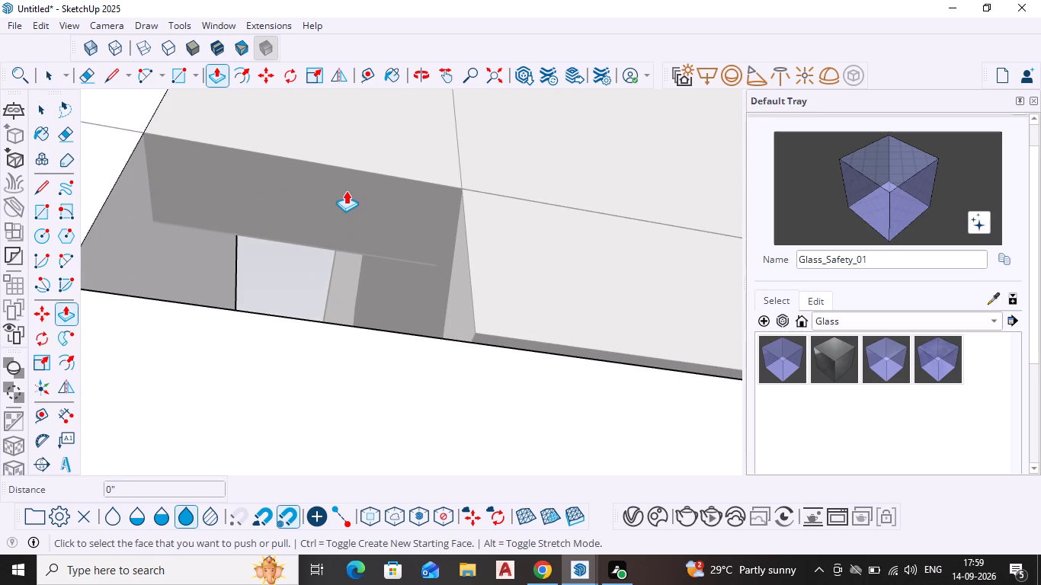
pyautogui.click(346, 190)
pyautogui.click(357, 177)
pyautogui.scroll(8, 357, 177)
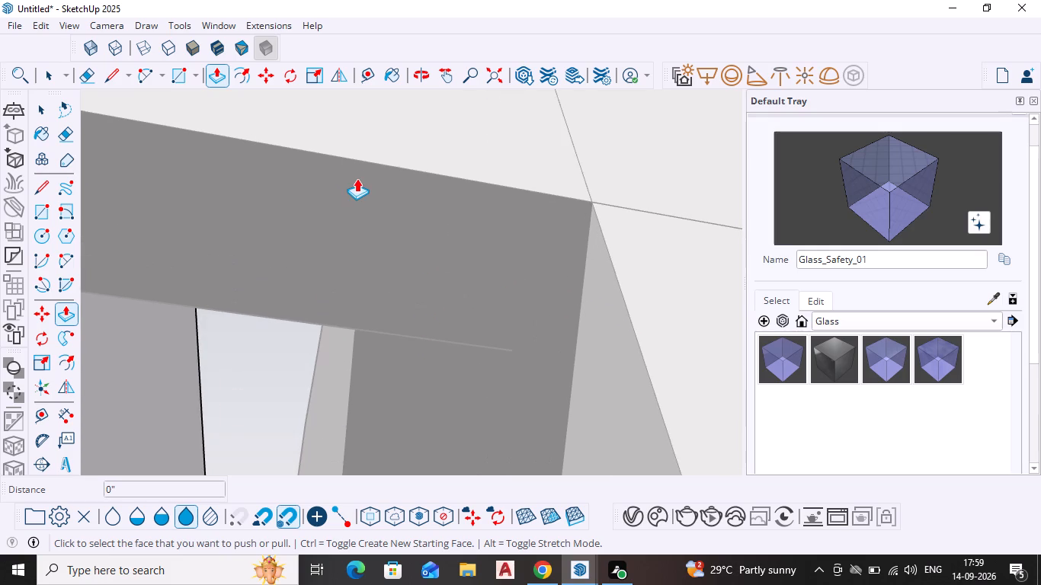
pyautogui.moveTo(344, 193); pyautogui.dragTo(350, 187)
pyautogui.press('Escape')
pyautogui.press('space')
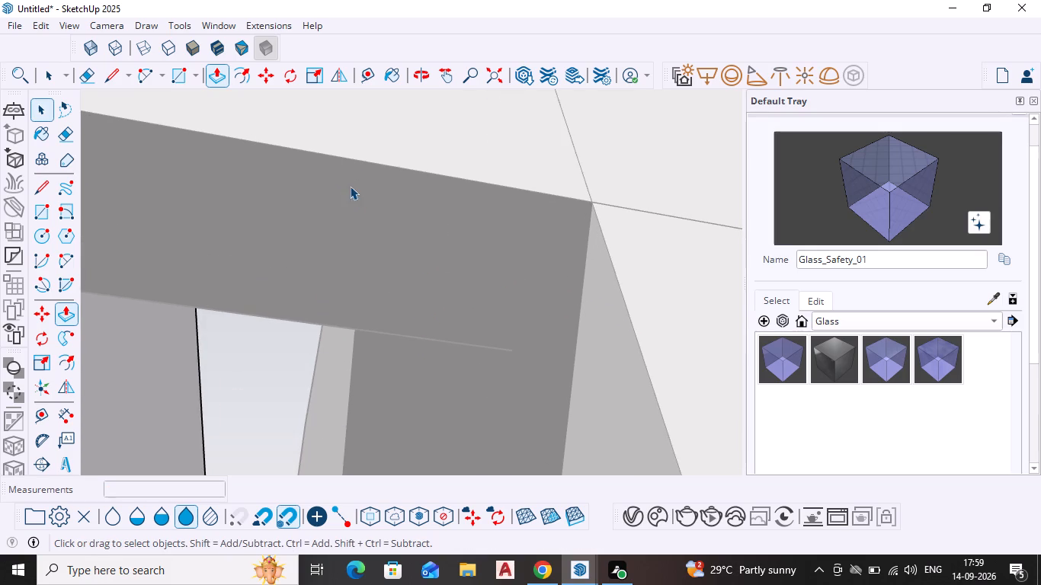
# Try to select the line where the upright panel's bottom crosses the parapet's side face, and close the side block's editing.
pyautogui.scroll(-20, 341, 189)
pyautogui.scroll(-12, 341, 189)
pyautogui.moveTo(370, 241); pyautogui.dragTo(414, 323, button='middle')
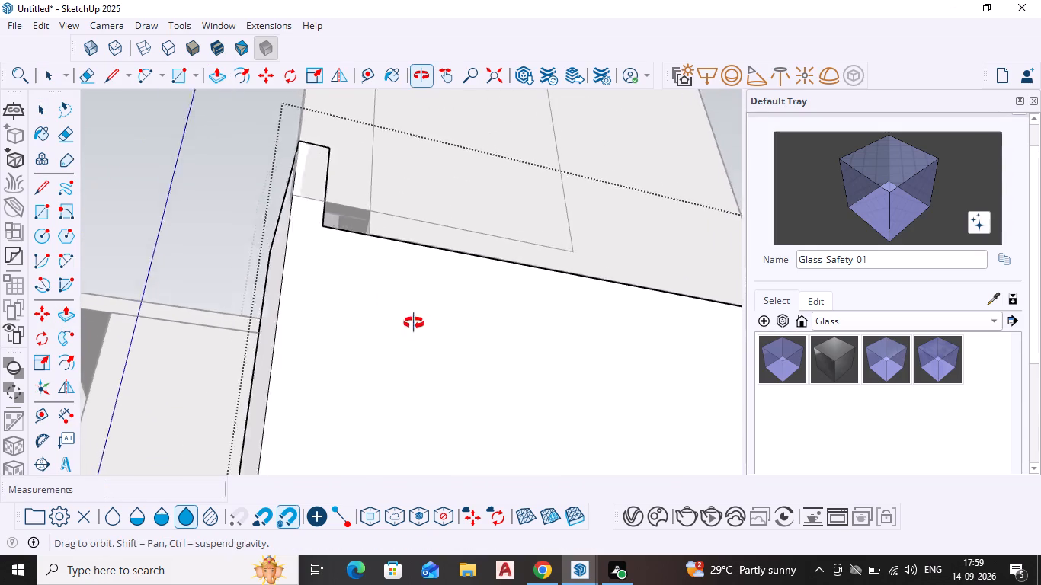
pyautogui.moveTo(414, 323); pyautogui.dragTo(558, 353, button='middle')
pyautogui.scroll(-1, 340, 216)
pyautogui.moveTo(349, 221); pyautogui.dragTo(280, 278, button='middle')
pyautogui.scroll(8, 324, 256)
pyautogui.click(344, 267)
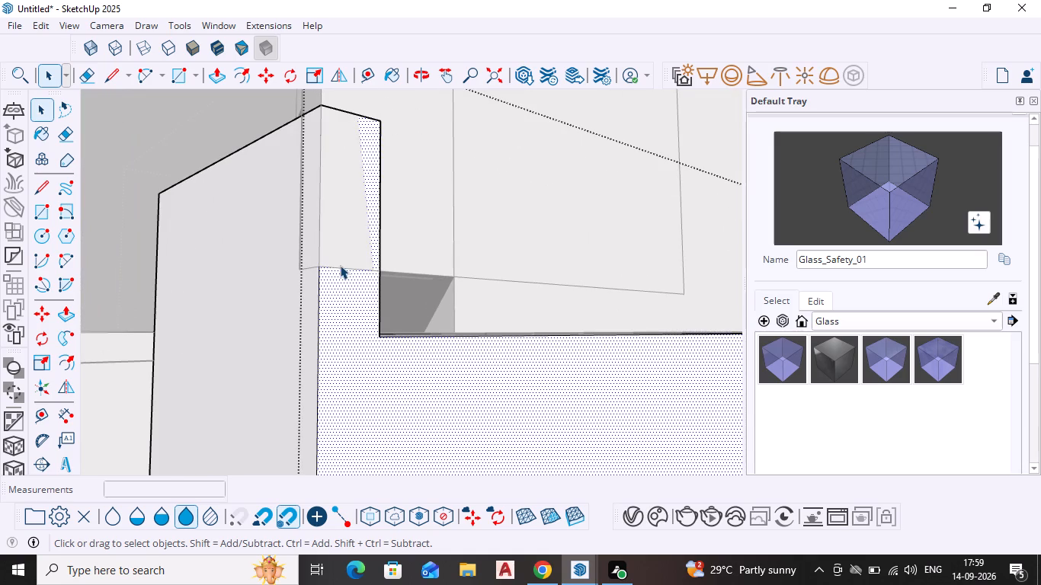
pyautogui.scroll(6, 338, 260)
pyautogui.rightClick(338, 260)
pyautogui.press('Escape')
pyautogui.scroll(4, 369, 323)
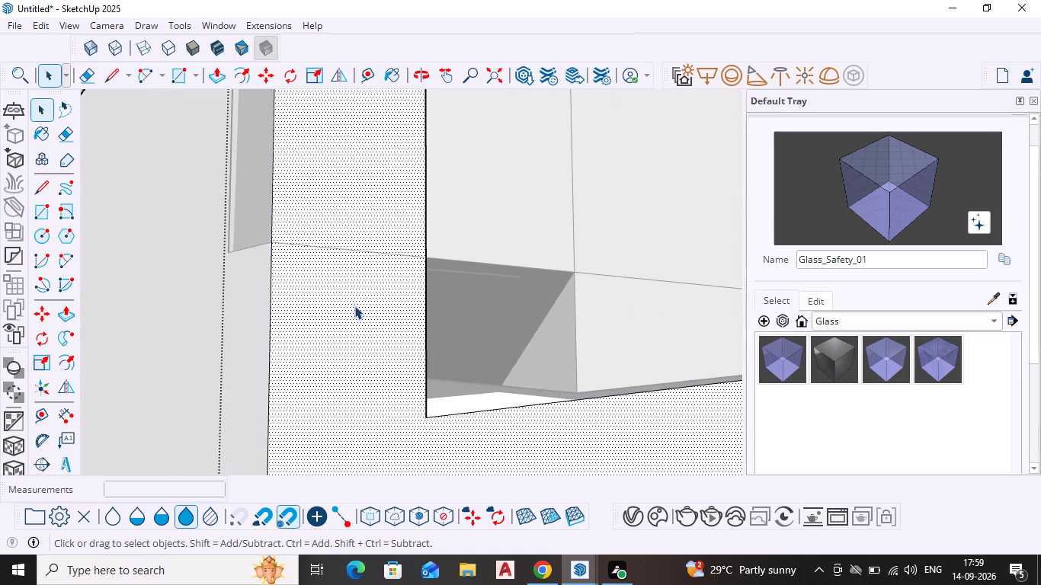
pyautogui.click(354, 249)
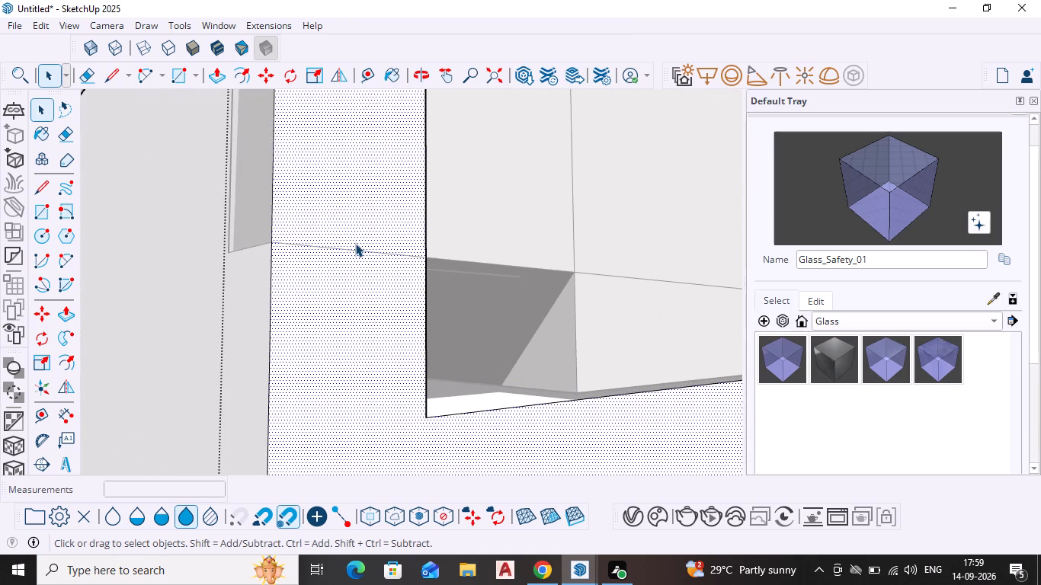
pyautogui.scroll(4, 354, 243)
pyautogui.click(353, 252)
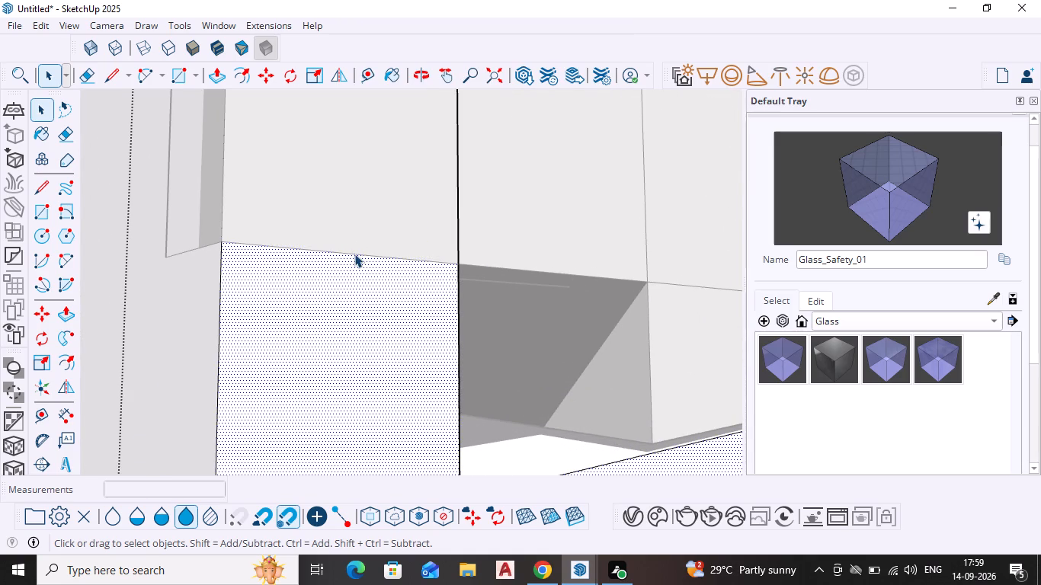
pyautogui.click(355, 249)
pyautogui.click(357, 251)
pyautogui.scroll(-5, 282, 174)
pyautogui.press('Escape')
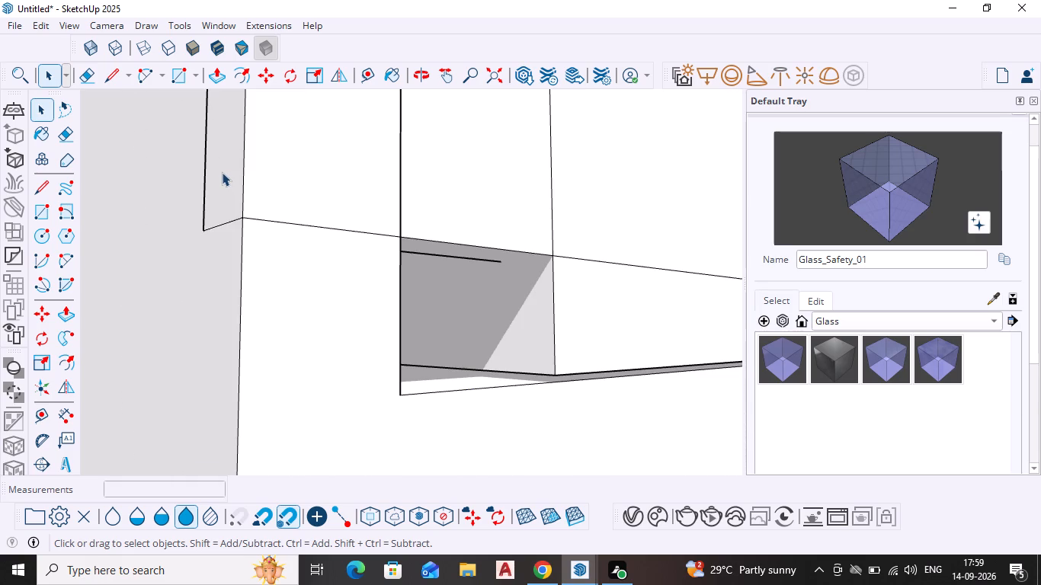
# Undo the parapet Push/Pull on the side block's front strip.
pyautogui.hotkey('ctrl', 'z')
pyautogui.hotkey('ctrl', 'z')
# Leave the side block's editing and select all the connected geometry of the upright panel and adjoining wall.
pyautogui.scroll(-4, 228, 166)
pyautogui.moveTo(238, 190); pyautogui.dragTo(404, 257, button='middle')
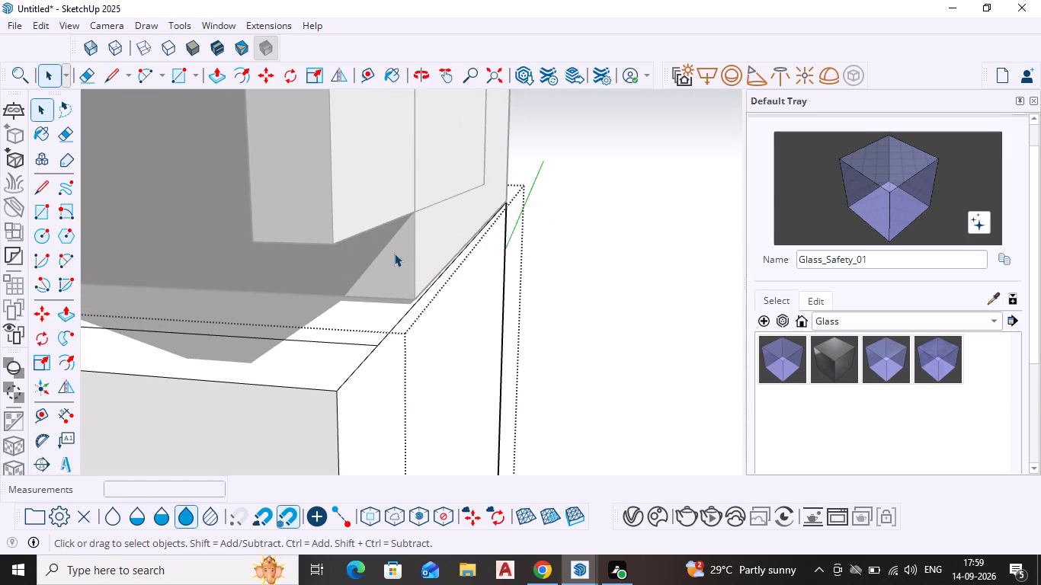
pyautogui.moveTo(393, 256); pyautogui.dragTo(343, 126, button='middle')
pyautogui.scroll(4, 326, 210)
pyautogui.click(321, 199)
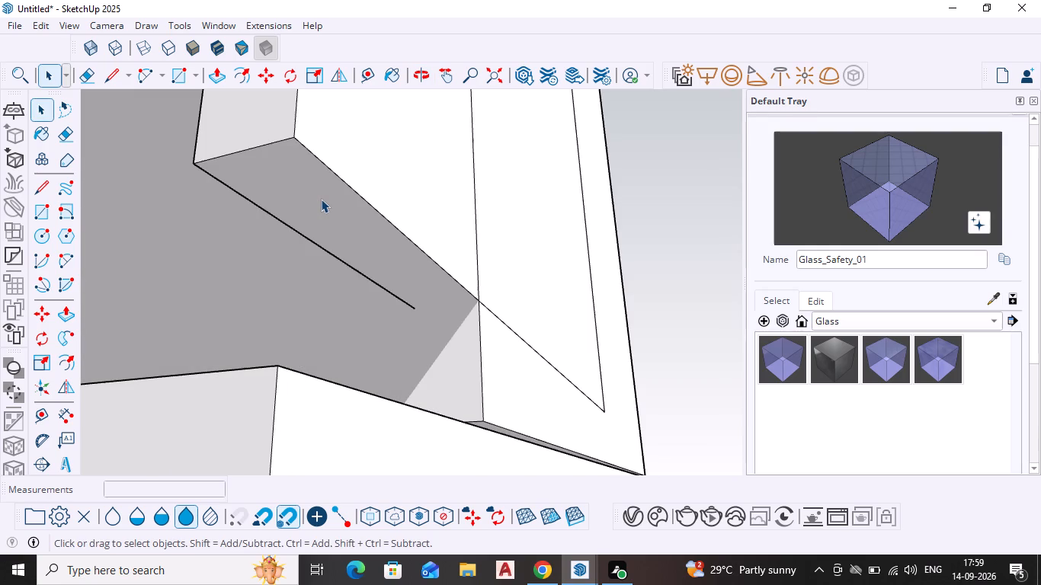
pyautogui.tripleClick(321, 199)
pyautogui.click(321, 199)
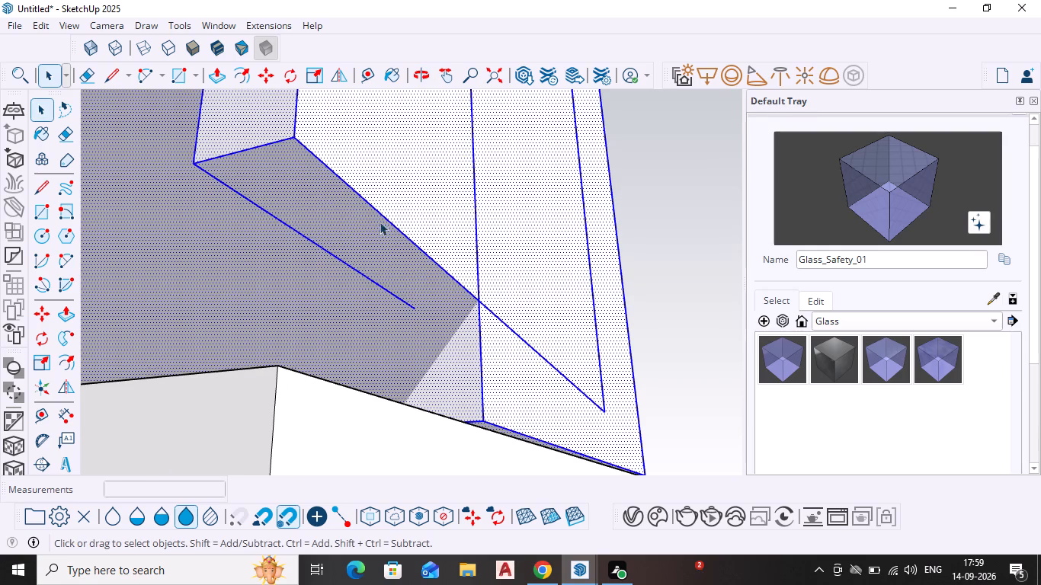
pyautogui.scroll(8, 384, 232)
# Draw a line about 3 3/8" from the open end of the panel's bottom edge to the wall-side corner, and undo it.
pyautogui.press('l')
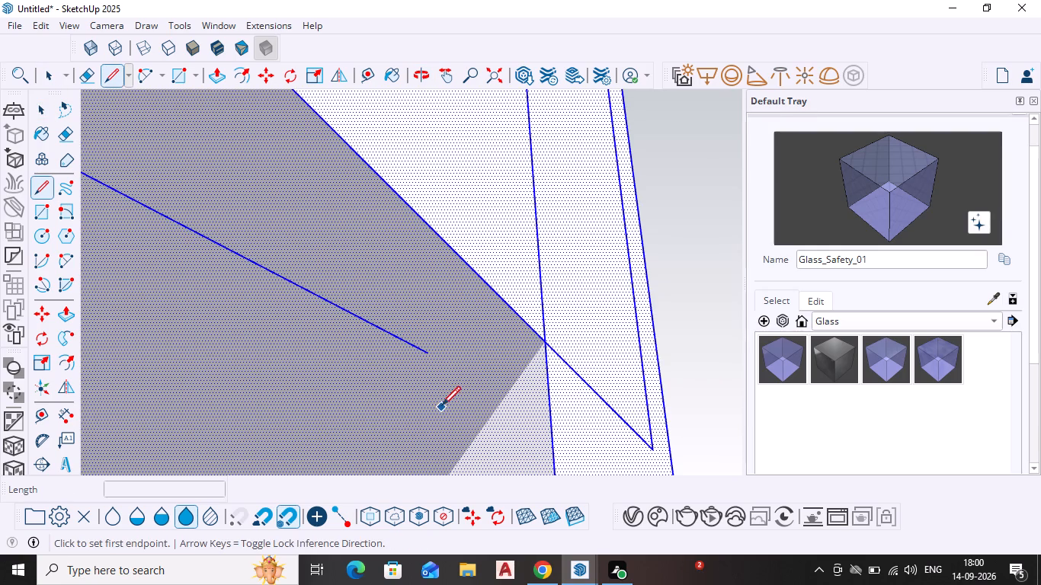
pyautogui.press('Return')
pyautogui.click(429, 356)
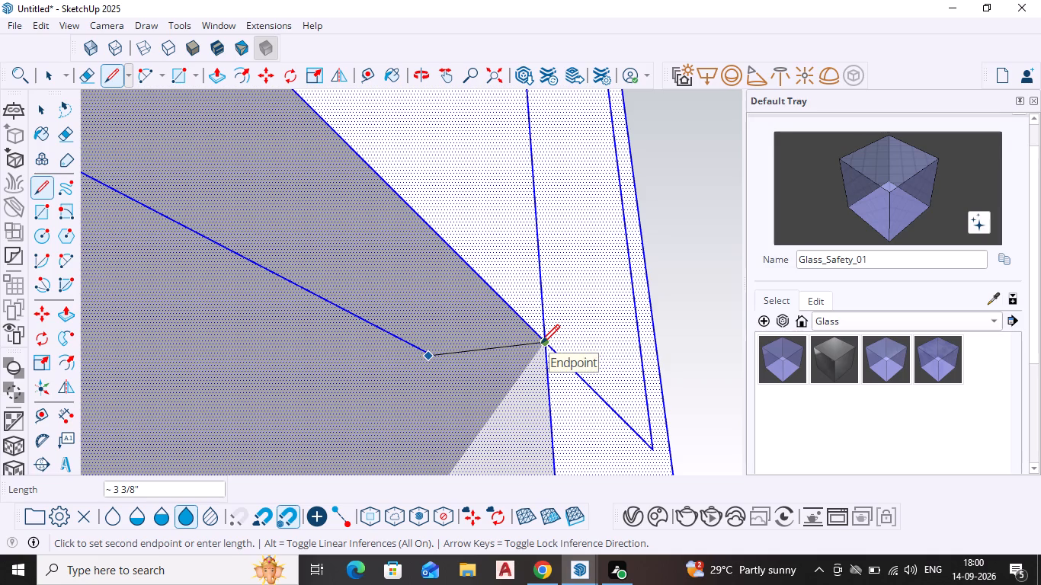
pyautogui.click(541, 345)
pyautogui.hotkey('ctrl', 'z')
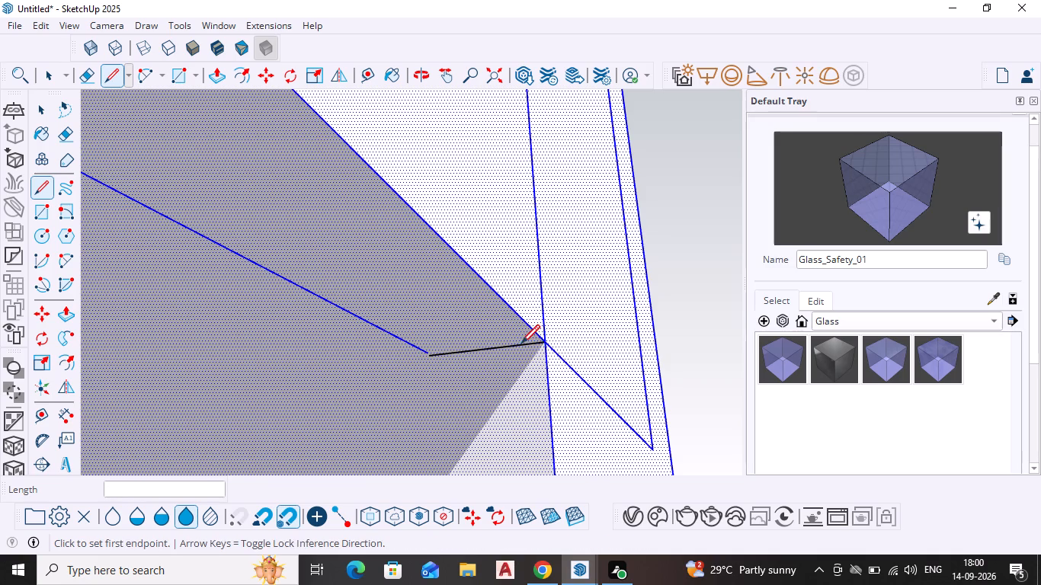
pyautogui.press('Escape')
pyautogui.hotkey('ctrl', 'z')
# Draw a line about 3 3/8" from the exact open end of the panel's bottom edge to the wall-side corner.
pyautogui.click(430, 353)
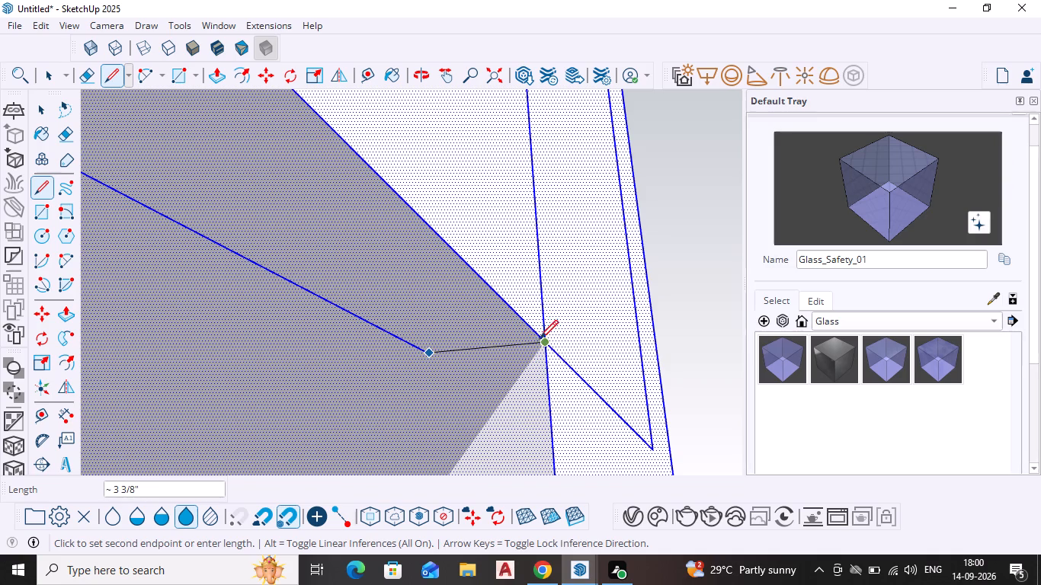
pyautogui.click(543, 344)
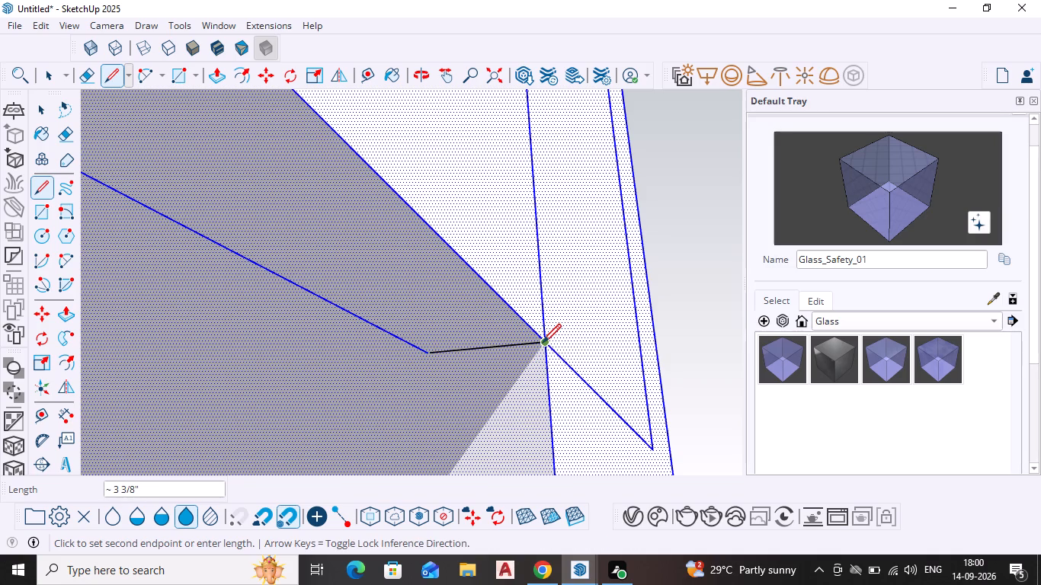
# Finish the line and Push/Pull the panel's underside face down about 5 13/16" to meet the side block.
pyautogui.hotkey('ctrl', 'z')
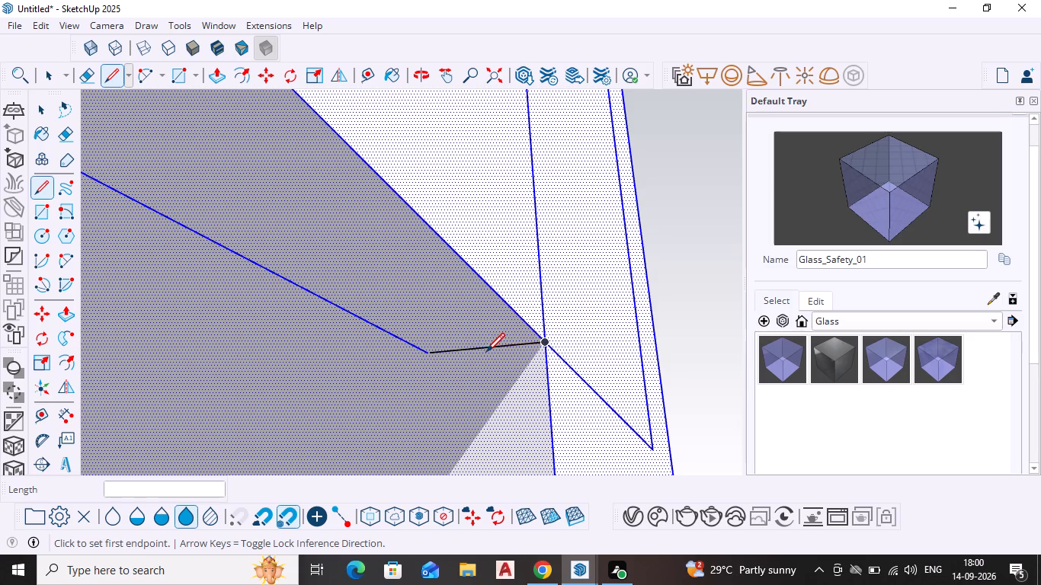
pyautogui.press('Escape')
pyautogui.press('space')
pyautogui.press('space')
pyautogui.click(428, 289)
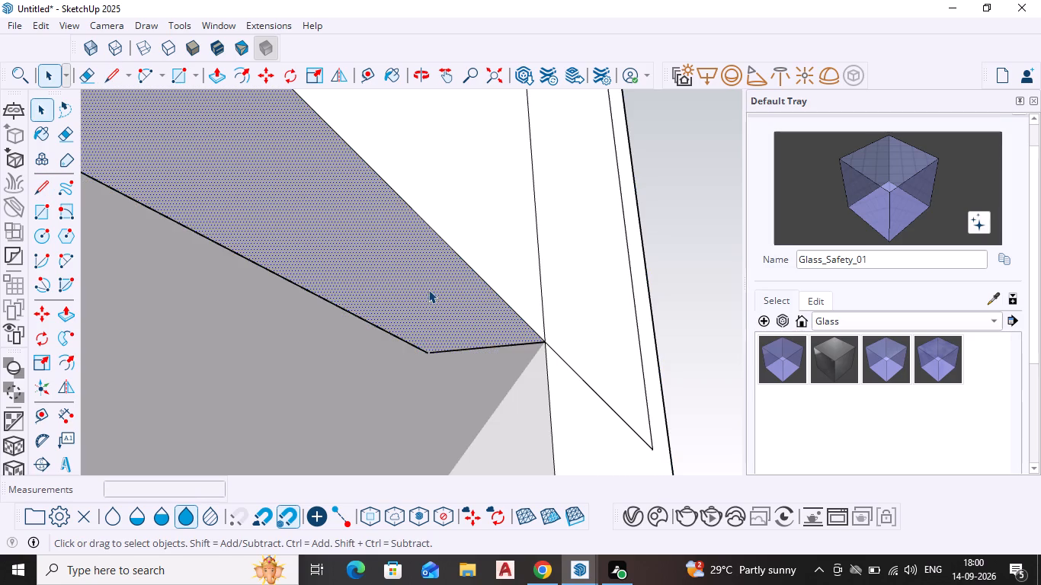
pyautogui.scroll(-5, 428, 296)
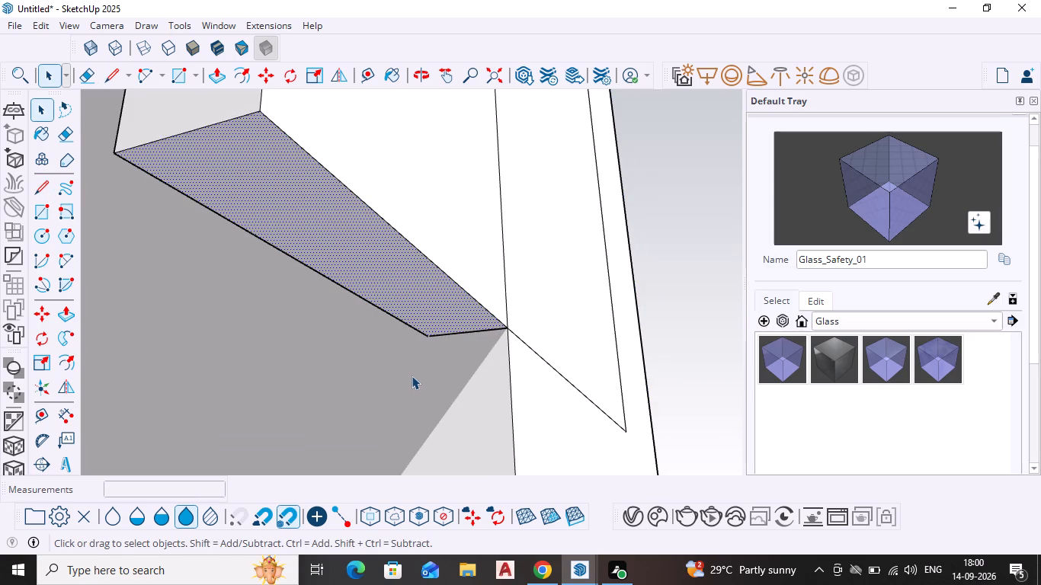
pyautogui.press('p')
pyautogui.press('\\')
pyautogui.click(402, 280)
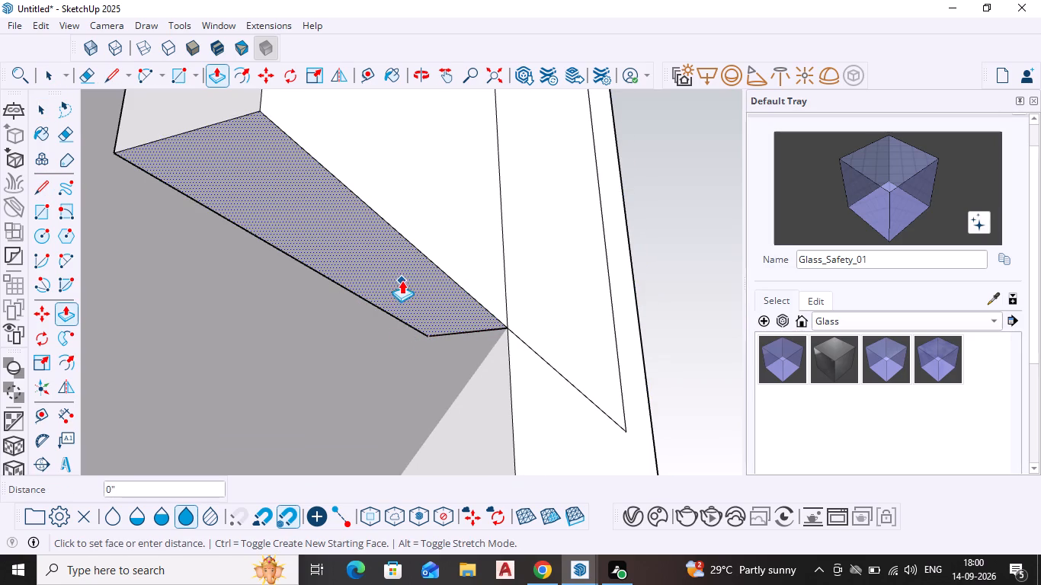
pyautogui.scroll(-10, 386, 358)
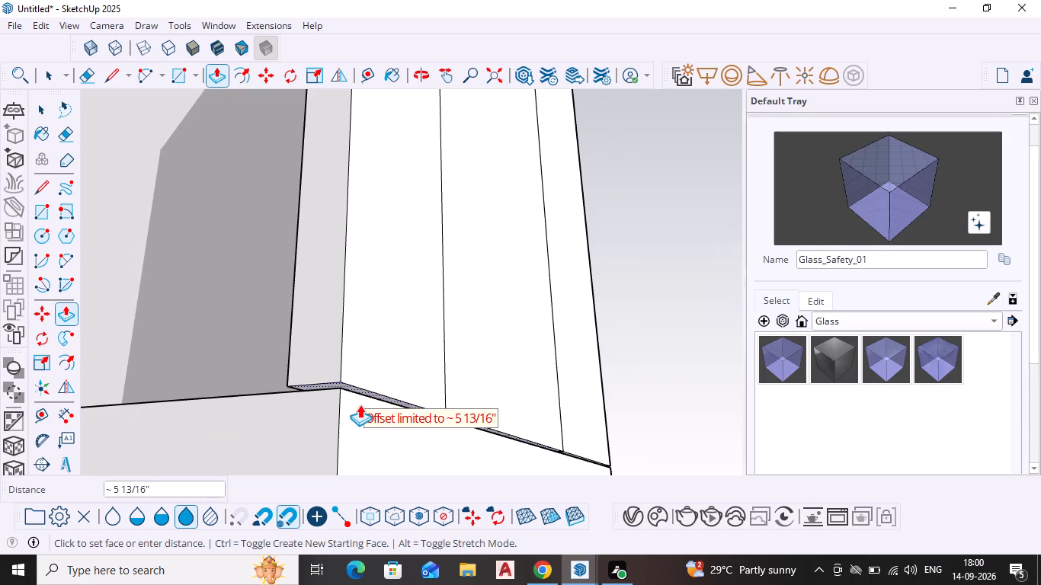
pyautogui.scroll(13, 350, 394)
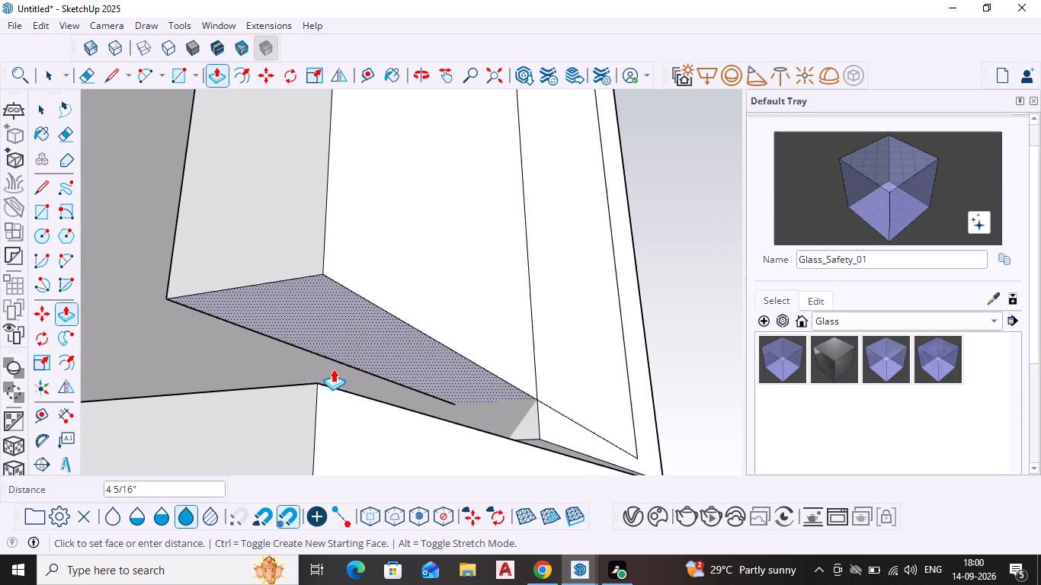
pyautogui.scroll(-5, 297, 409)
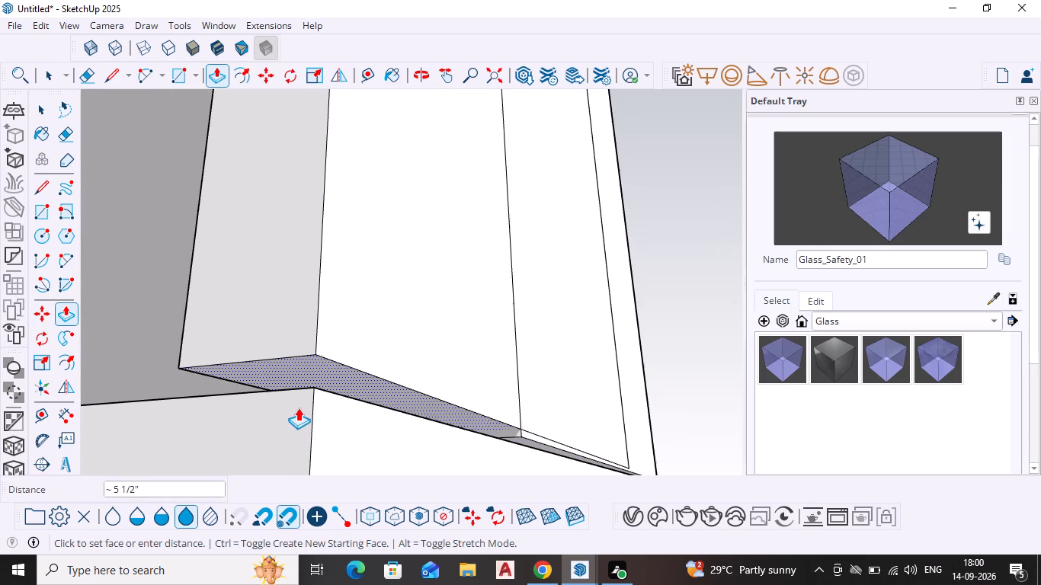
pyautogui.scroll(-13, 295, 401)
pyautogui.click(255, 442)
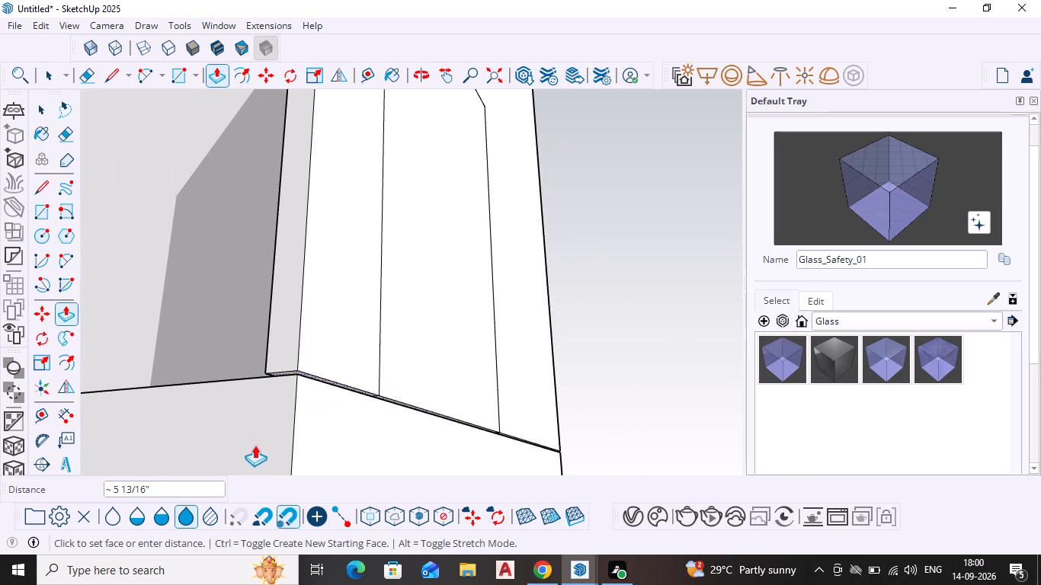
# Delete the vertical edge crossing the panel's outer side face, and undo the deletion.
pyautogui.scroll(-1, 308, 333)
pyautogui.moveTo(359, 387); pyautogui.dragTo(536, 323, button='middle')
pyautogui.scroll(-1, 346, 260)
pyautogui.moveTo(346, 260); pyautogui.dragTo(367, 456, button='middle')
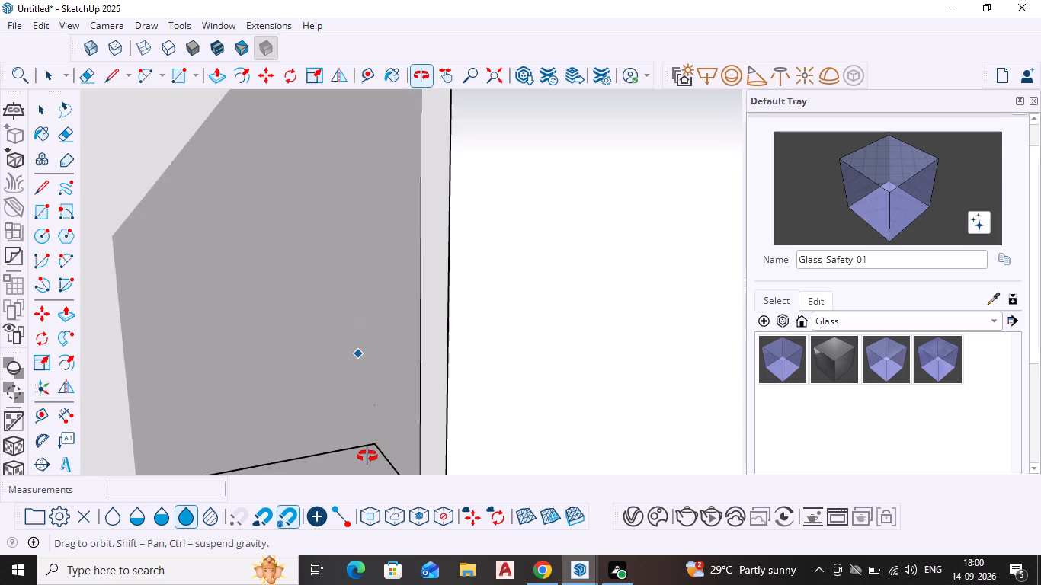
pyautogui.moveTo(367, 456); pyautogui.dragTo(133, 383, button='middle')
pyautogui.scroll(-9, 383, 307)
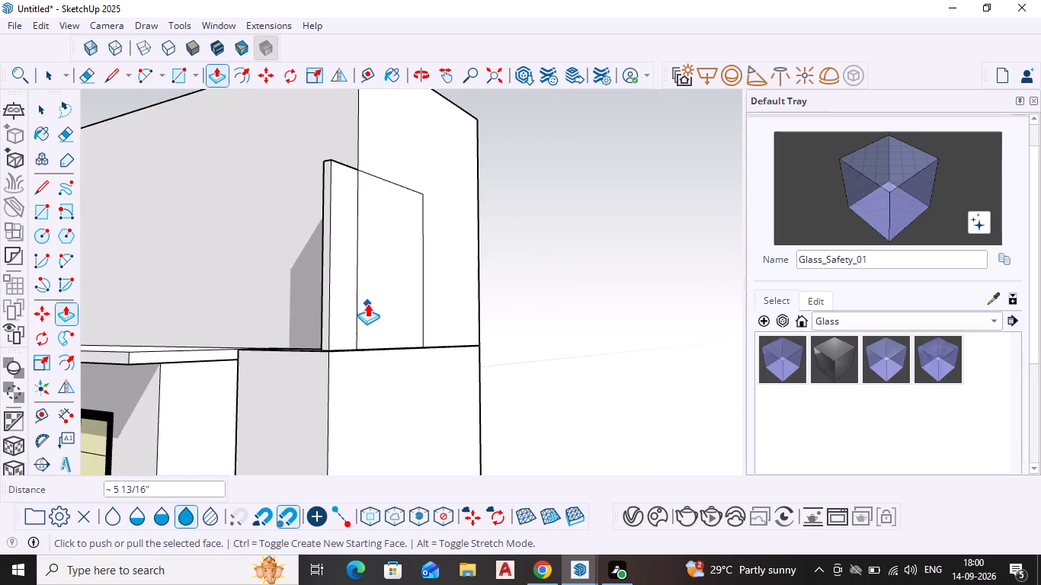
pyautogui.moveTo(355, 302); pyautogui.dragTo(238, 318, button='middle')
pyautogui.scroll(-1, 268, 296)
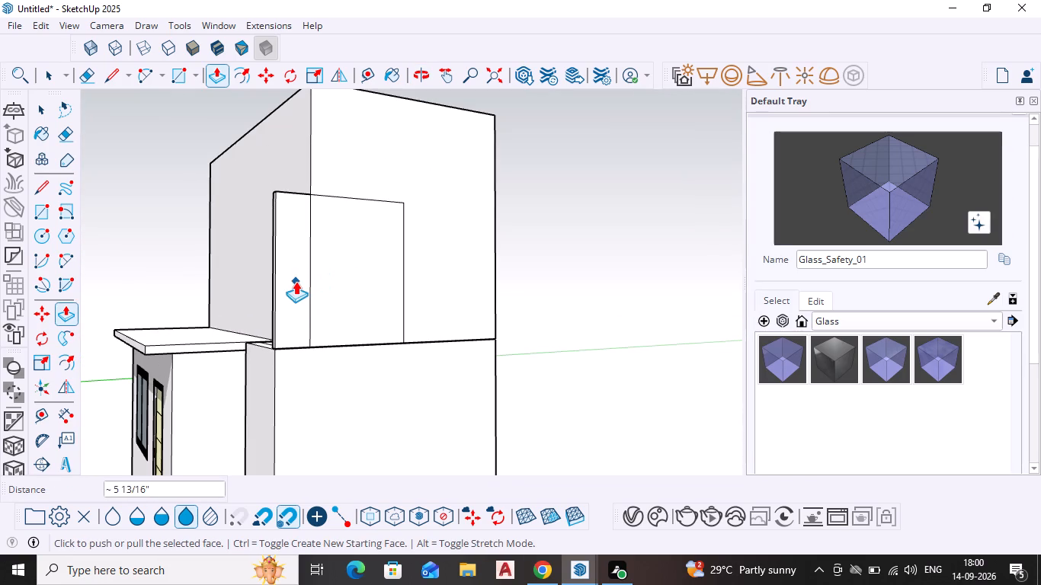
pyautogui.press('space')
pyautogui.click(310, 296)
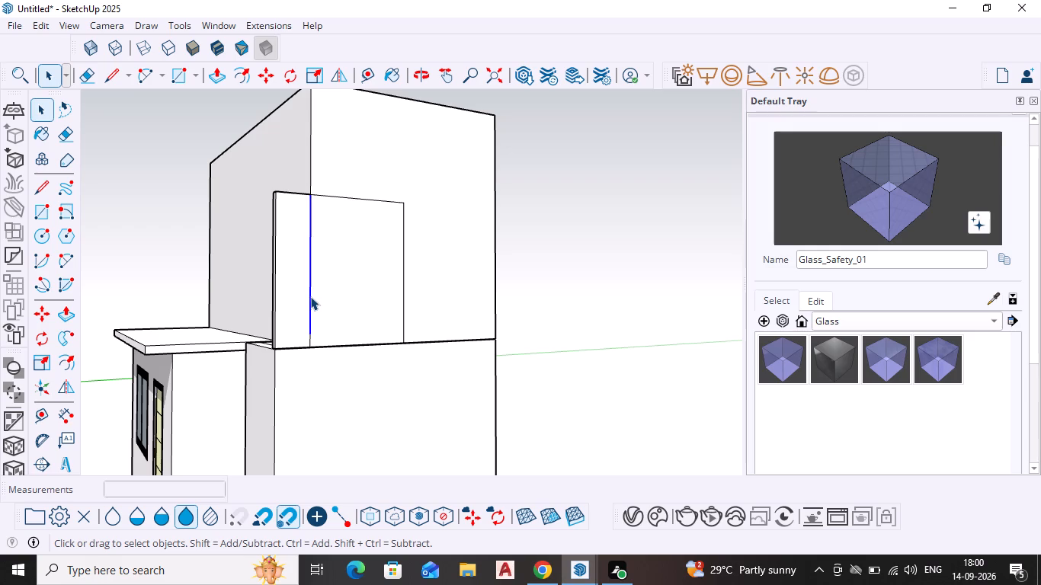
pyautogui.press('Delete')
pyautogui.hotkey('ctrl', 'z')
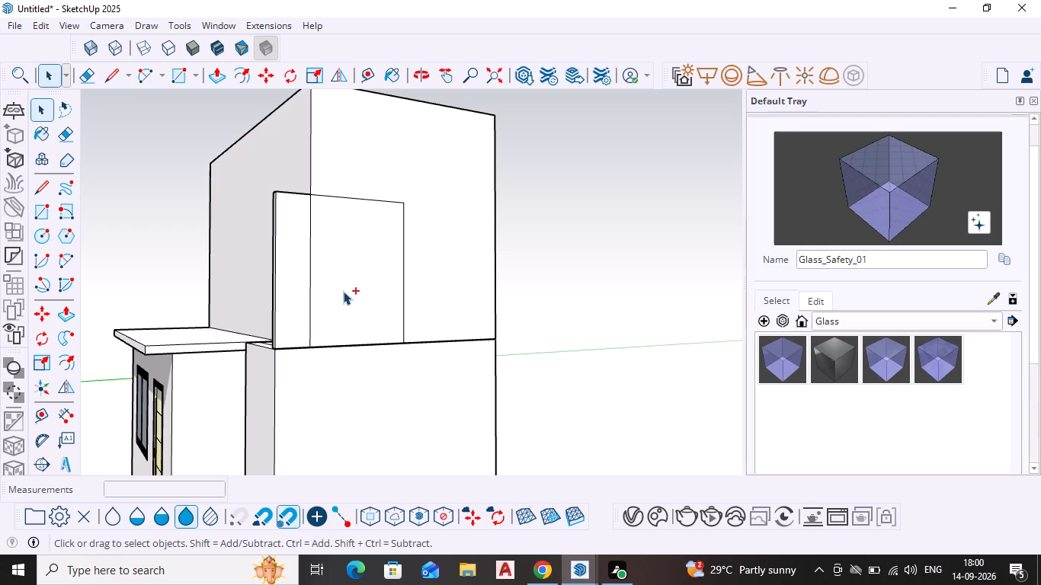
# Delete the panel outline's leftover vertical and top edges from the upper-storey block's side wall.
pyautogui.click(405, 315)
pyautogui.press('Delete')
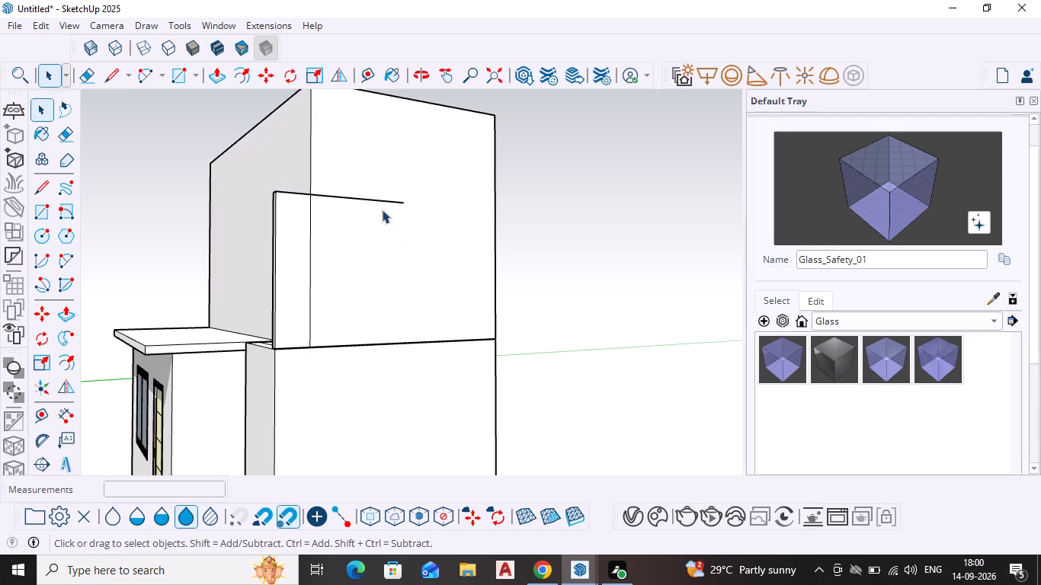
pyautogui.click(378, 198)
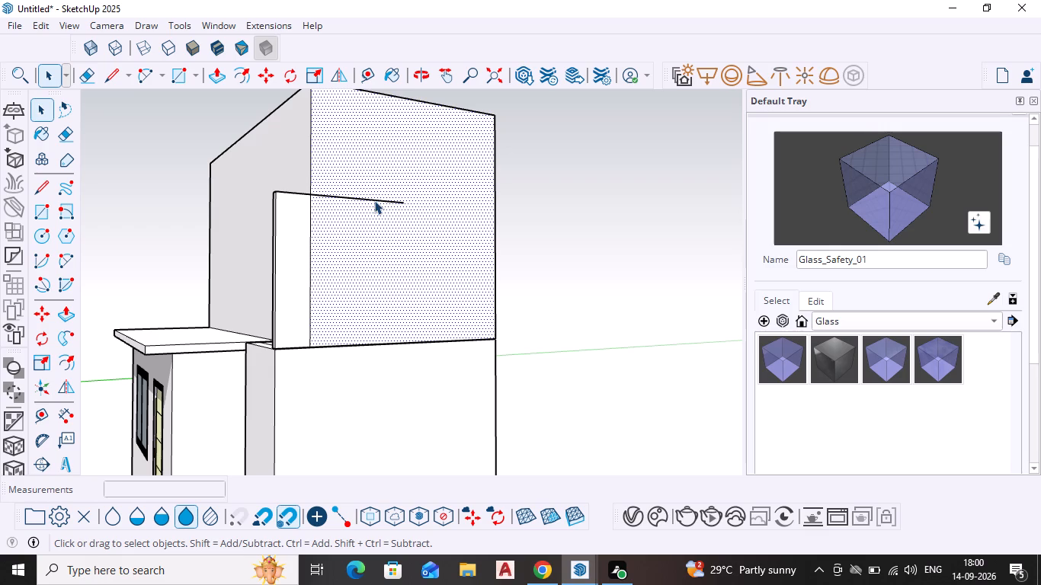
pyautogui.scroll(9, 374, 200)
pyautogui.click(376, 200)
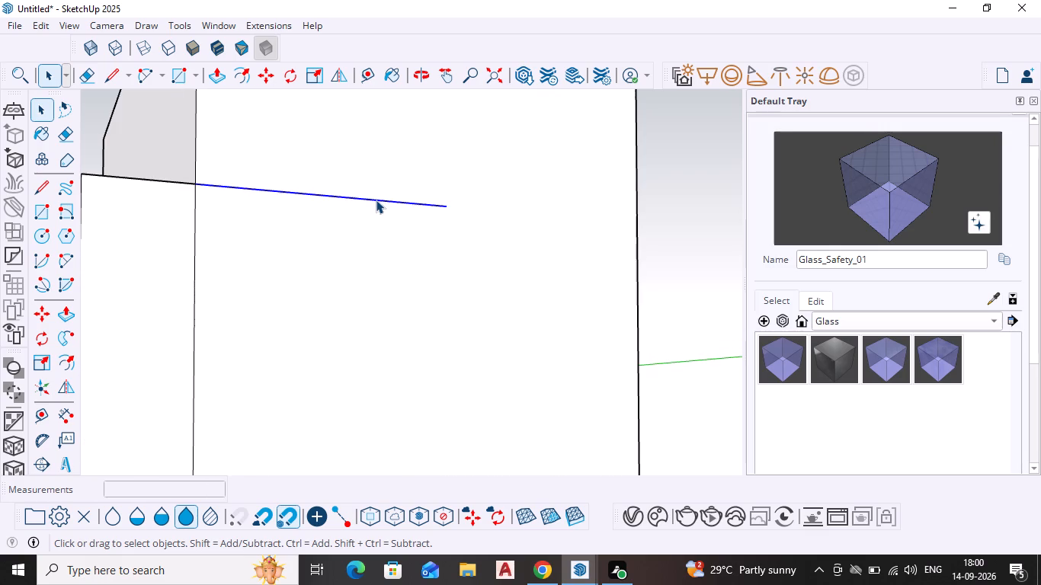
pyautogui.press('Delete')
# Open the side block below the upright panel for editing.
pyautogui.scroll(-4, 247, 260)
pyautogui.moveTo(250, 261); pyautogui.dragTo(492, 227, button='middle')
pyautogui.scroll(1, 480, 231)
pyautogui.scroll(-5, 439, 233)
pyautogui.moveTo(435, 222); pyautogui.dragTo(180, 185, button='middle')
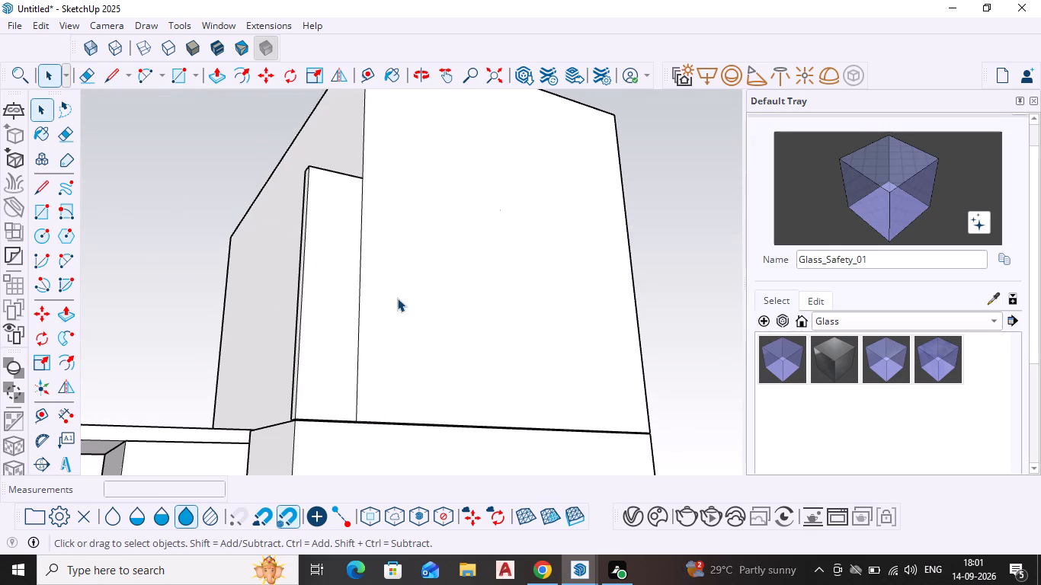
pyautogui.scroll(-6, 251, 312)
pyautogui.moveTo(248, 315); pyautogui.dragTo(519, 374, button='middle')
pyautogui.scroll(-1, 292, 298)
pyautogui.moveTo(292, 297); pyautogui.dragTo(284, 433, button='middle')
pyautogui.scroll(3, 426, 393)
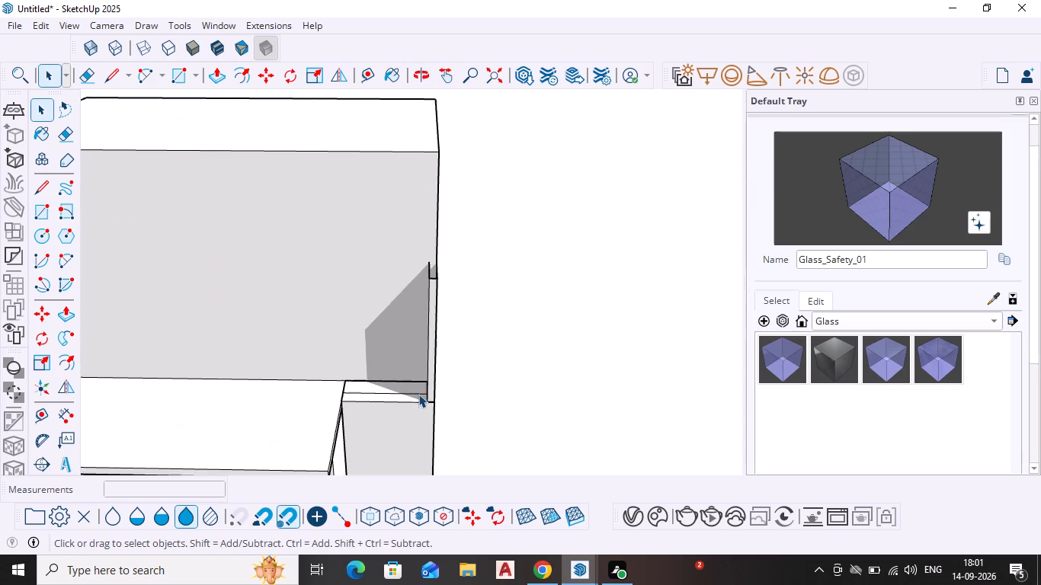
pyautogui.scroll(3, 418, 394)
pyautogui.click(387, 397)
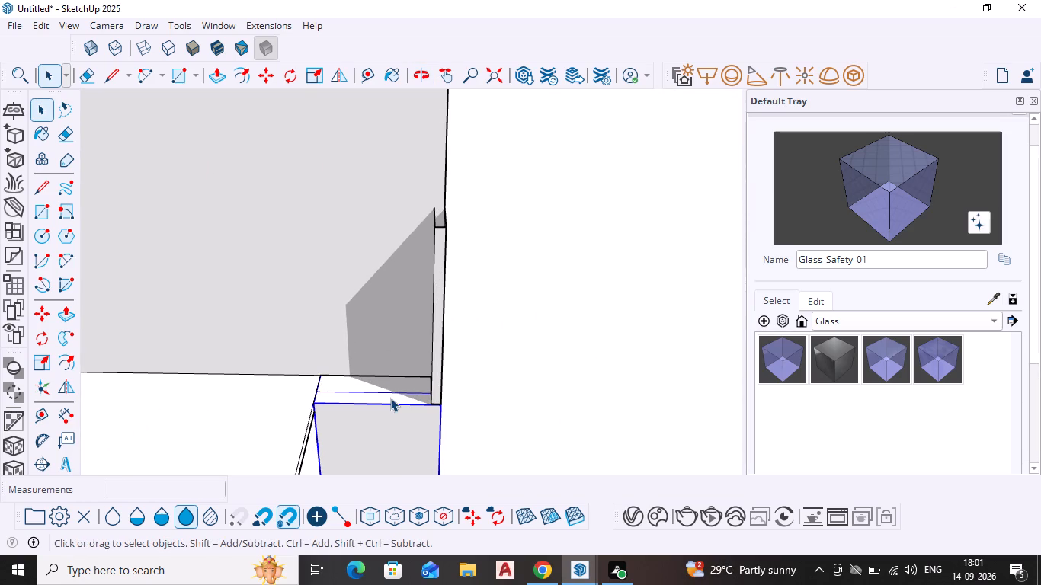
pyautogui.scroll(8, 390, 398)
pyautogui.tripleClick(391, 398)
pyautogui.click(393, 398)
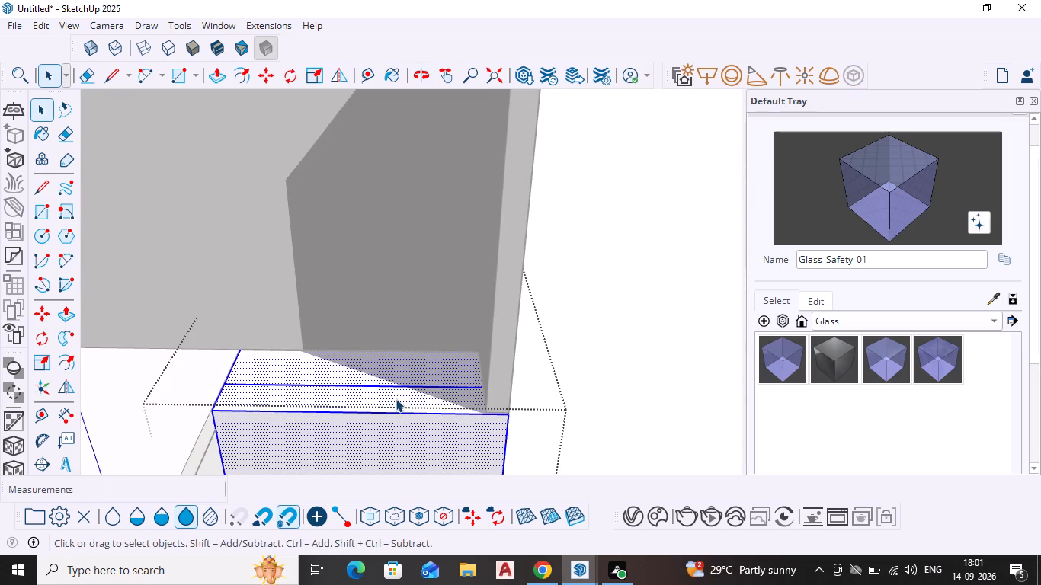
# Push/Pull the side block's front top strip upward in successive pulls of about 5/8", 1 1/8" and 3 5/8".
pyautogui.click(396, 398)
pyautogui.press('p')
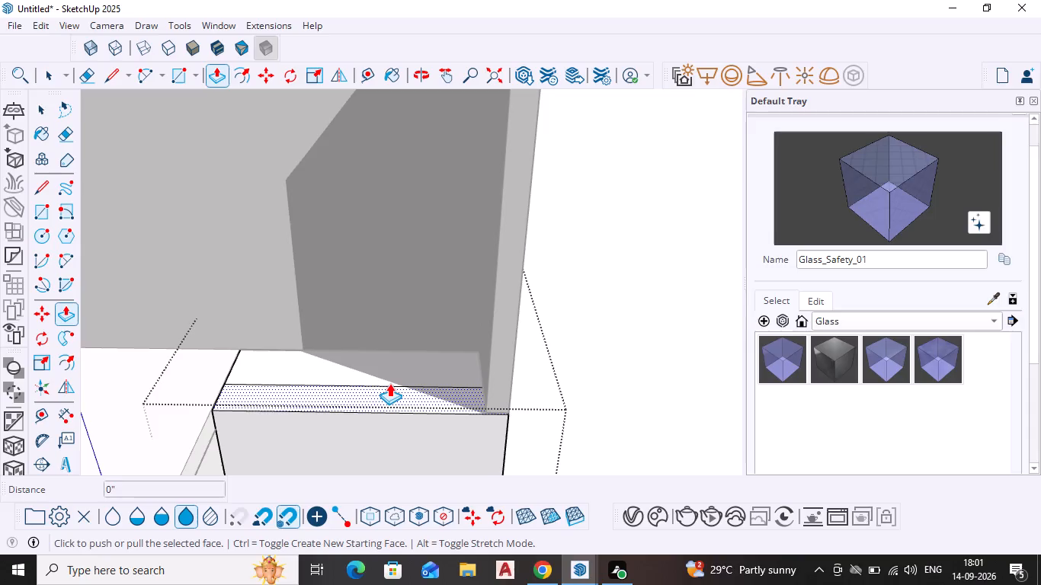
pyautogui.press('Return')
pyautogui.click(386, 393)
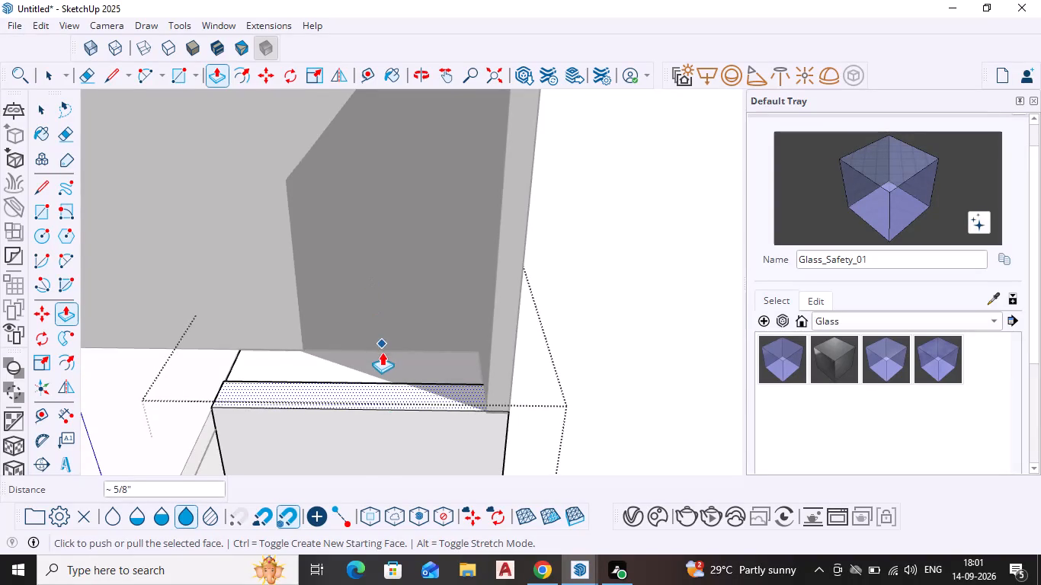
pyautogui.moveTo(383, 352); pyautogui.dragTo(372, 420, button='middle')
pyautogui.moveTo(366, 444); pyautogui.dragTo(364, 430)
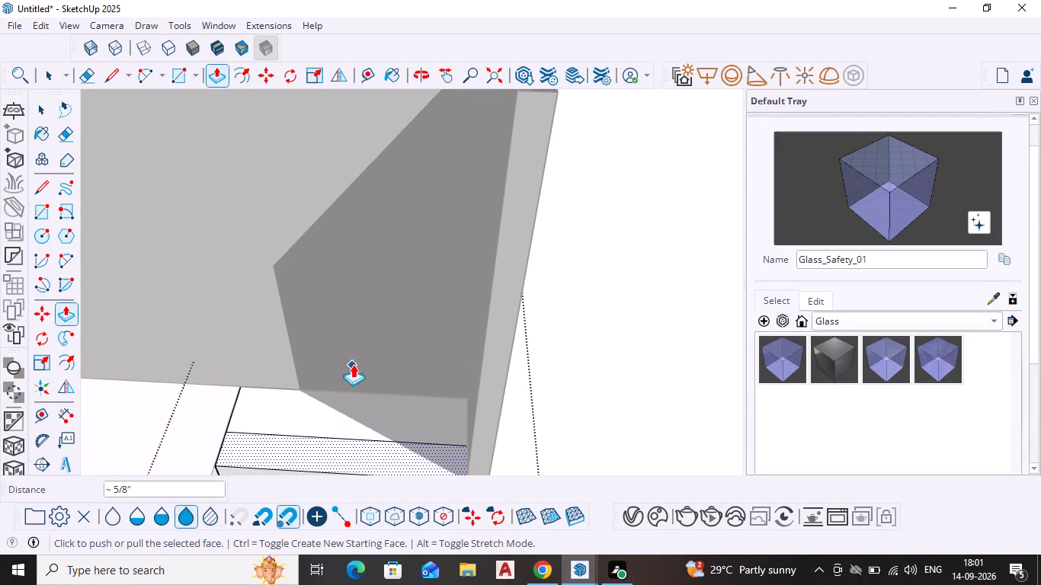
pyautogui.scroll(-1, 362, 433)
pyautogui.moveTo(362, 433); pyautogui.dragTo(363, 321, button='middle')
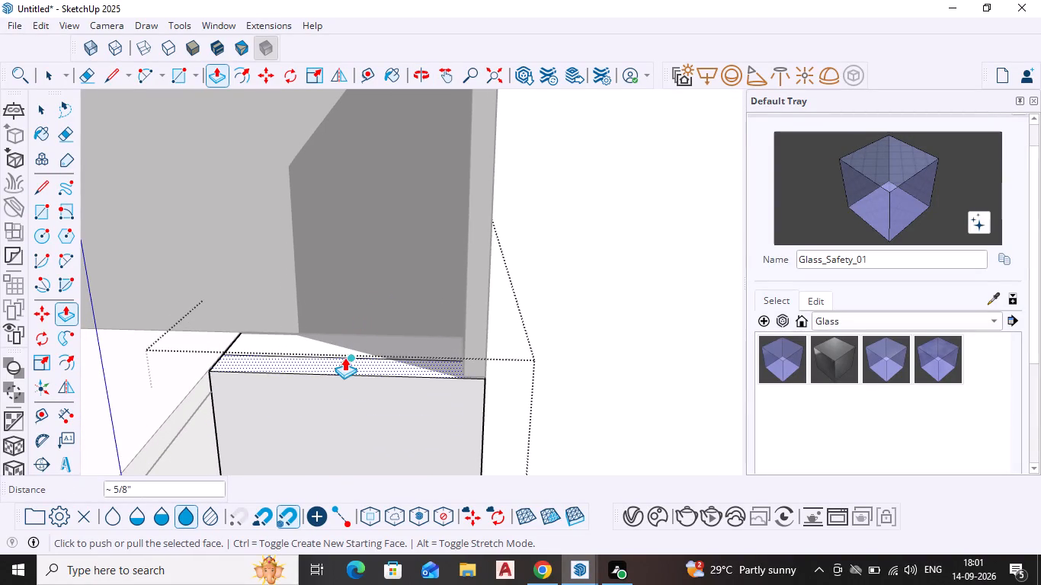
pyautogui.click(344, 357)
pyautogui.scroll(-1, 344, 335)
pyautogui.moveTo(358, 347); pyautogui.dragTo(367, 394, button='middle')
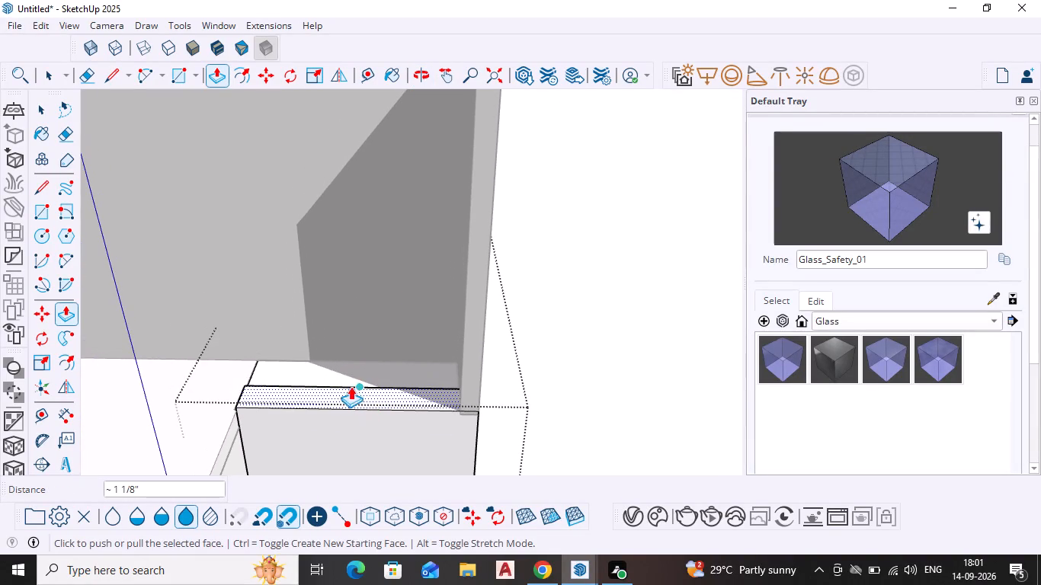
pyautogui.click(343, 382)
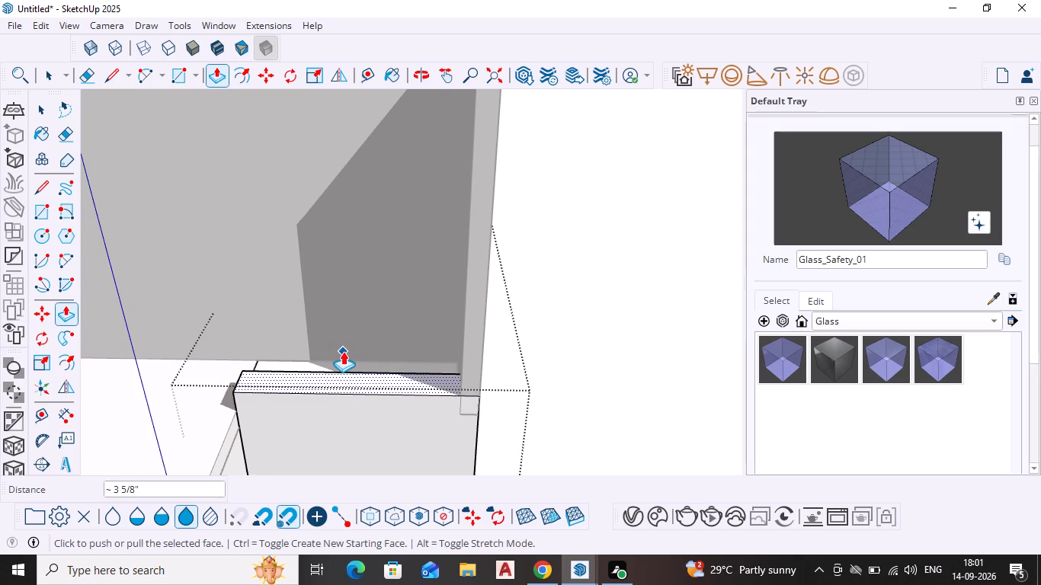
pyautogui.click(333, 362)
pyautogui.click(328, 365)
pyautogui.press('Escape')
# Draw a rectangle about 3' 6 1/8" by 6 1/2" over the raised strip's top, from its rear outer corner to the panel.
pyautogui.moveTo(351, 379); pyautogui.dragTo(367, 411, button='middle')
pyautogui.scroll(-1, 356, 383)
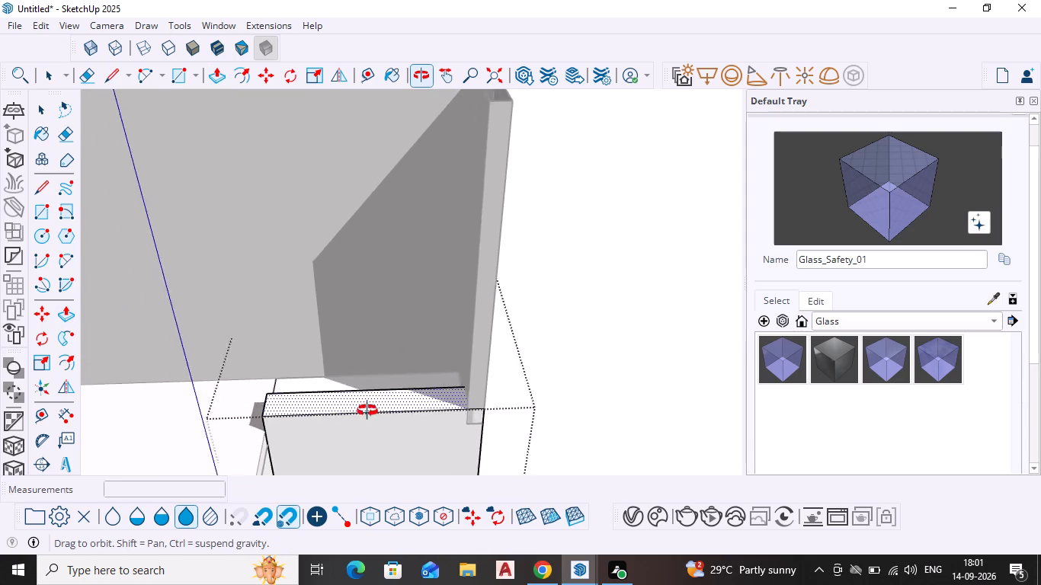
pyautogui.moveTo(367, 411); pyautogui.dragTo(348, 401, button='middle')
pyautogui.press('space')
pyautogui.write('v')
pyautogui.moveTo(328, 392); pyautogui.dragTo(341, 408, button='middle')
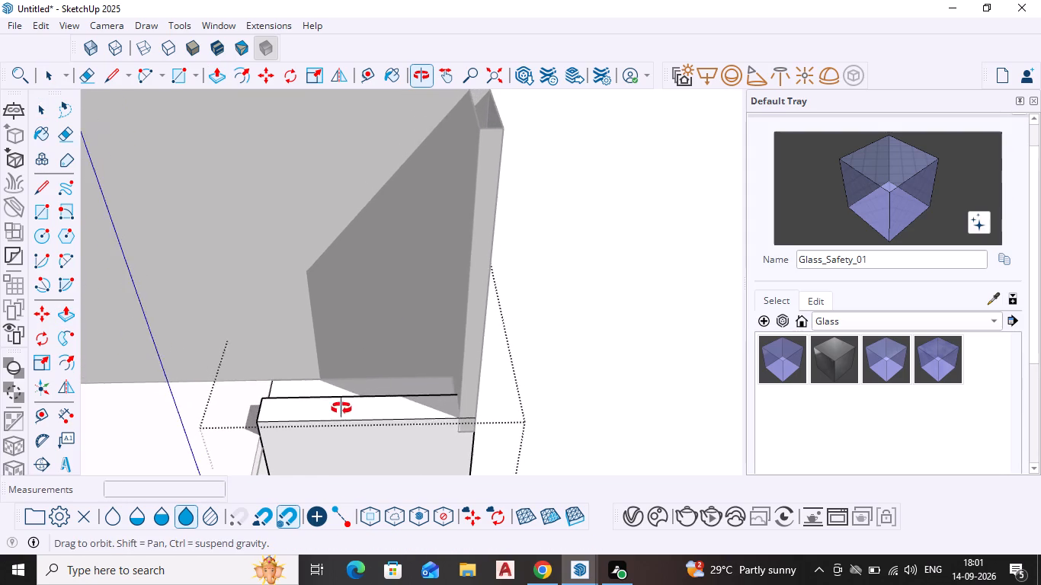
pyautogui.moveTo(341, 408); pyautogui.dragTo(338, 408, button='middle')
pyautogui.press('r')
pyautogui.press('Return')
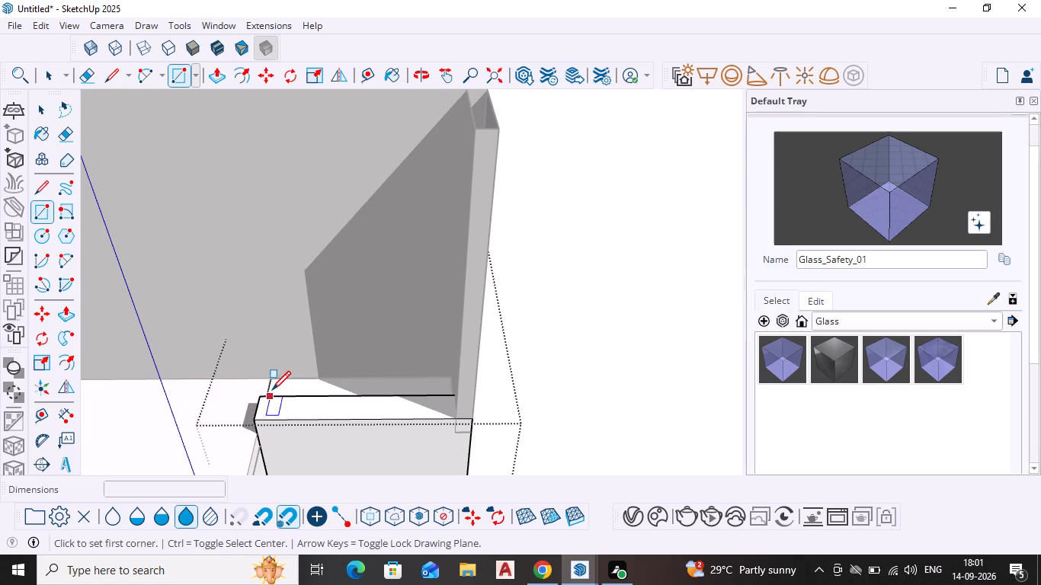
pyautogui.click(265, 392)
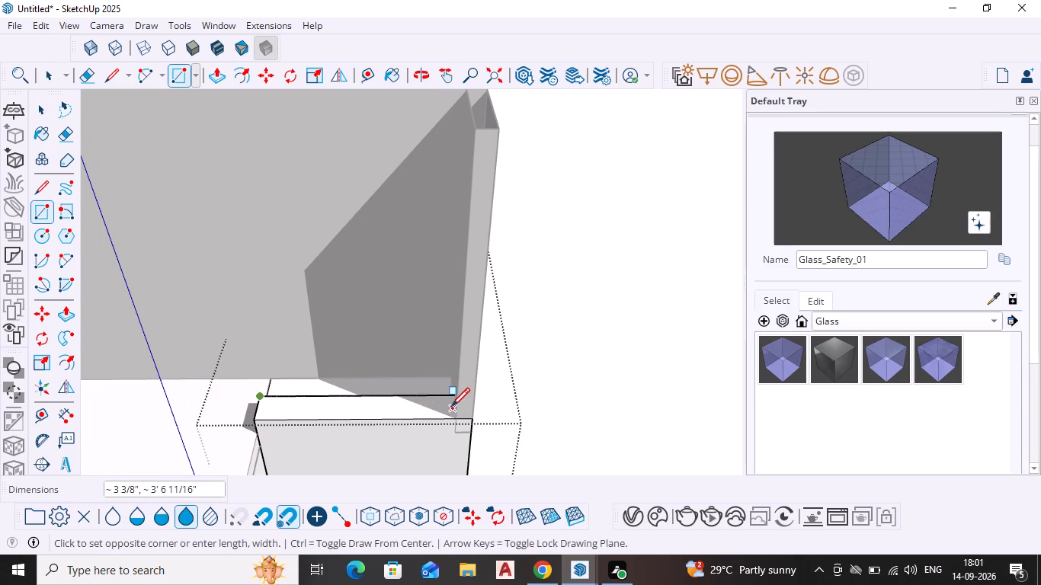
pyautogui.click(453, 416)
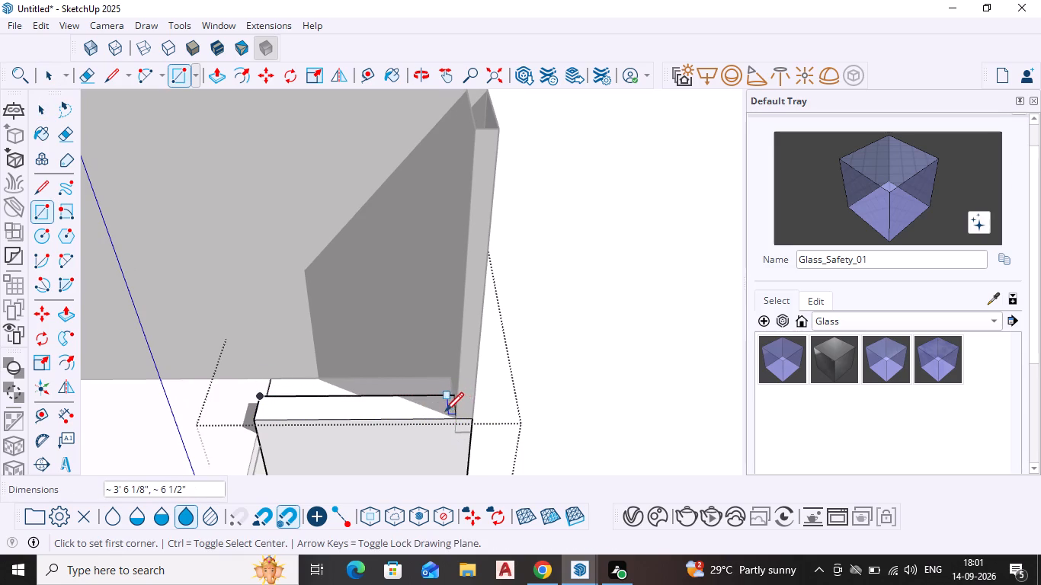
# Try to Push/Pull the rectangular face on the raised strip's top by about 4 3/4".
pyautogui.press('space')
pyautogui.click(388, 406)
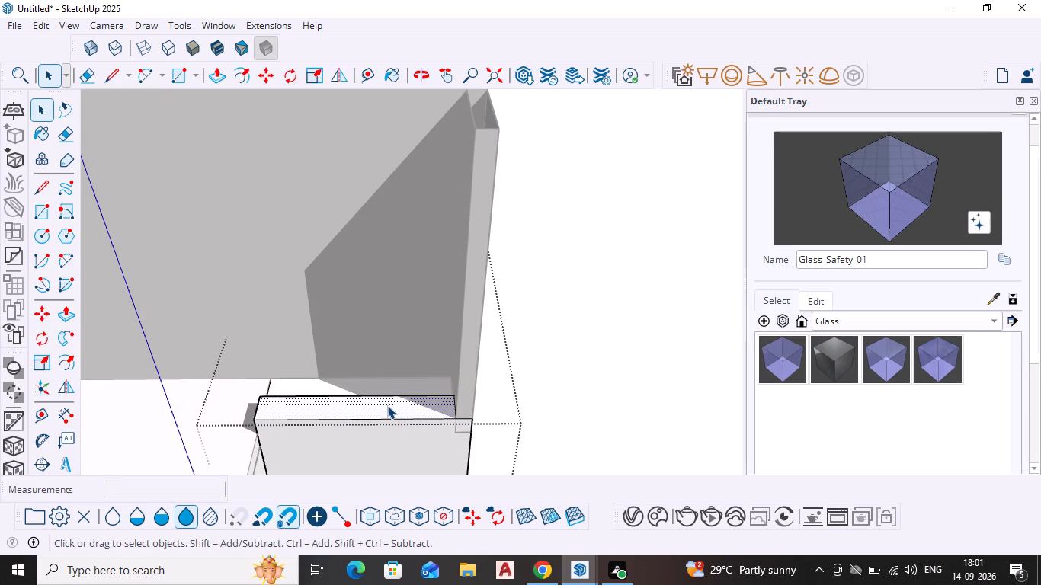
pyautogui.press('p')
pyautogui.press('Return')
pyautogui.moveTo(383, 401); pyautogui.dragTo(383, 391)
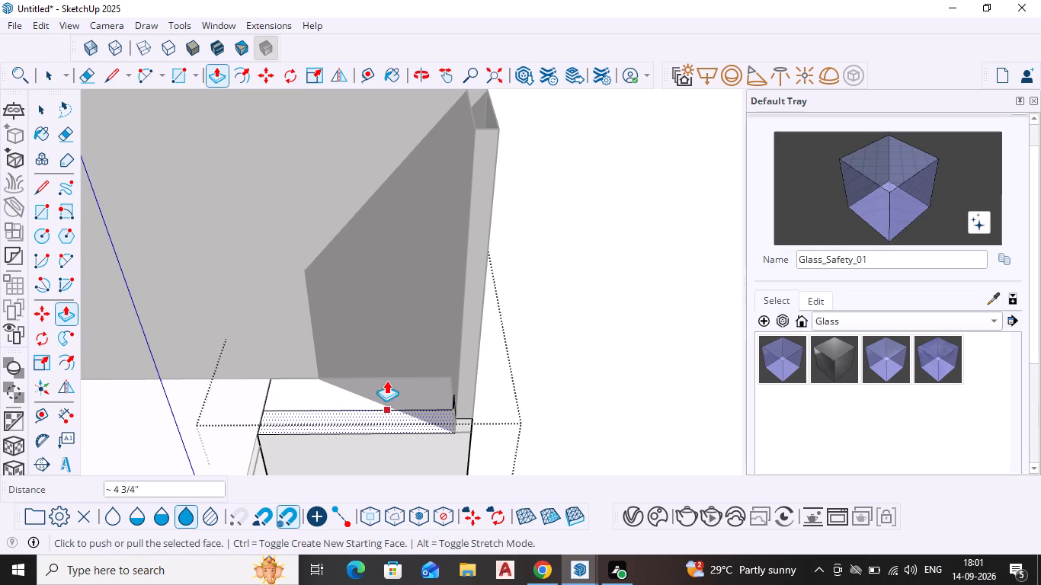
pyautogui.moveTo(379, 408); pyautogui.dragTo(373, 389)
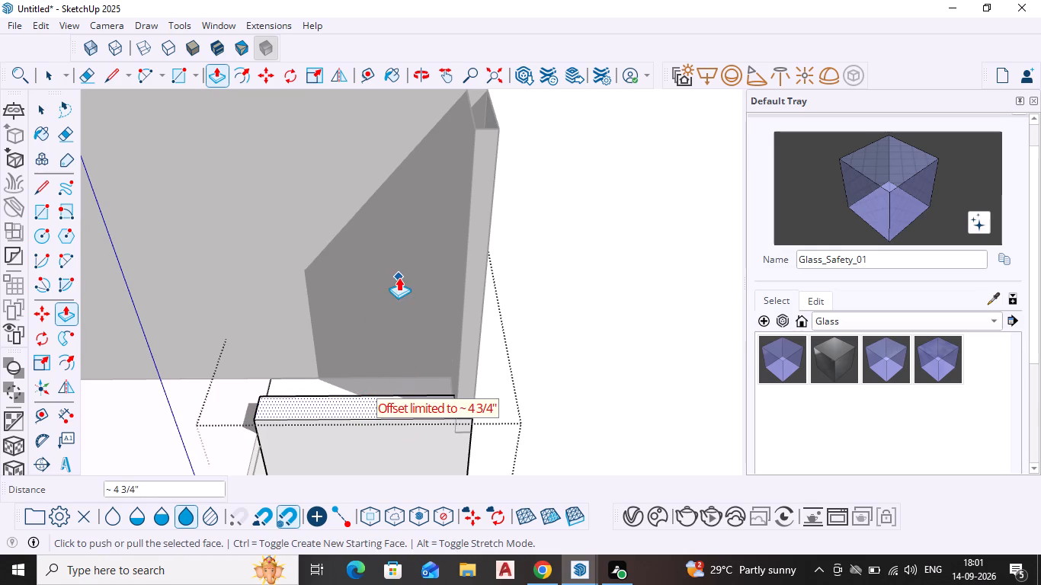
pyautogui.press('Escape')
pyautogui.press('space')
# Push/Pull the raised strip's top face upward about 3' 9", alongside the upright panel.
pyautogui.scroll(-1, 343, 424)
pyautogui.moveTo(343, 426); pyautogui.dragTo(382, 449, button='middle')
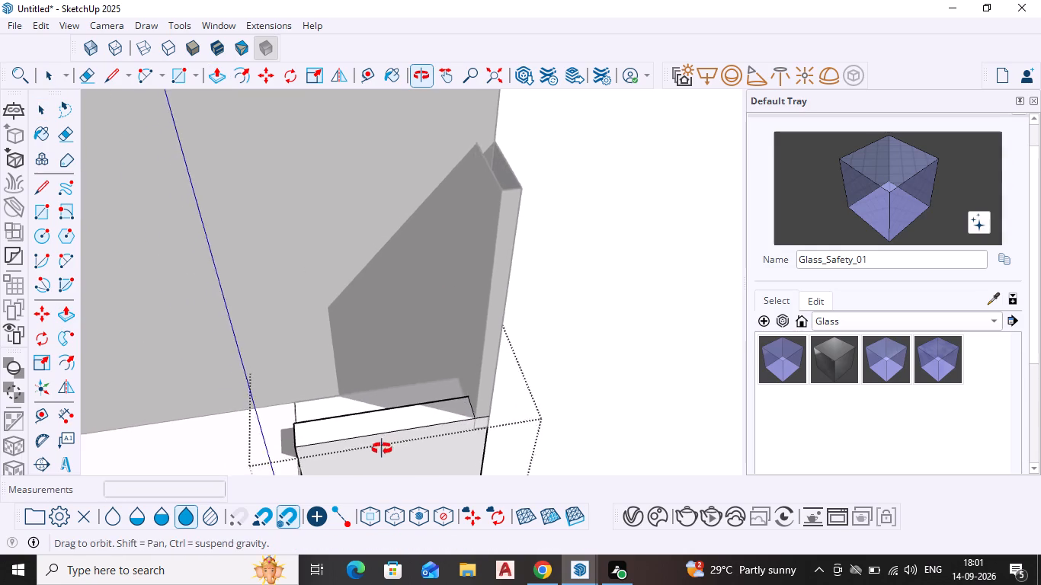
pyautogui.moveTo(382, 449); pyautogui.dragTo(333, 321, button='middle')
pyautogui.keyDown('shift'); pyautogui.moveTo(287, 352); pyautogui.dragTo(315, 247, button='middle'); pyautogui.keyUp('shift')
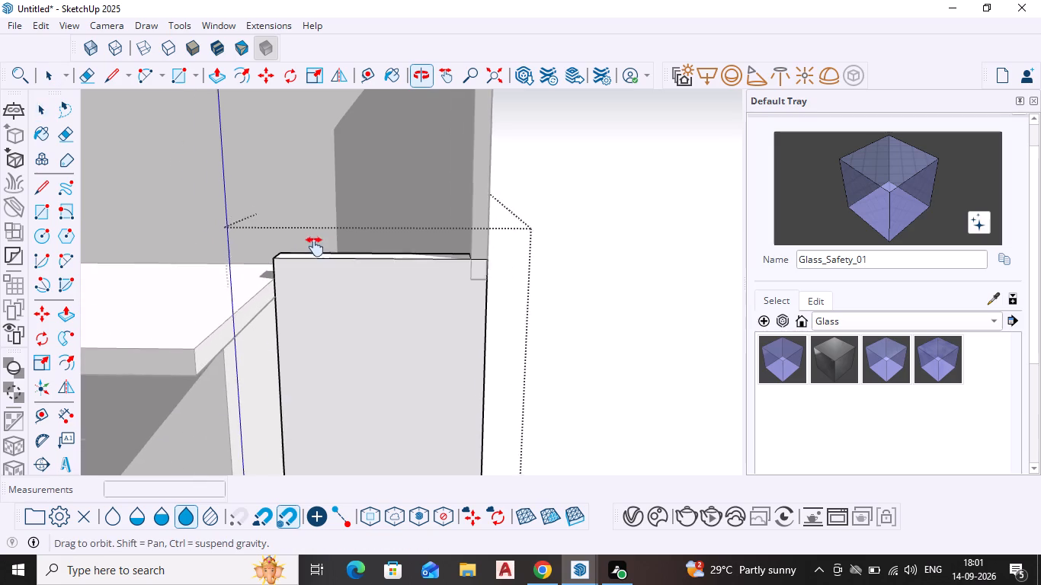
pyautogui.keyDown('shift'); pyautogui.moveTo(315, 247); pyautogui.dragTo(316, 246, button='middle'); pyautogui.keyUp('shift')
pyautogui.moveTo(309, 242); pyautogui.dragTo(331, 463, button='middle')
pyautogui.scroll(-1, 304, 250)
pyautogui.scroll(4, 321, 395)
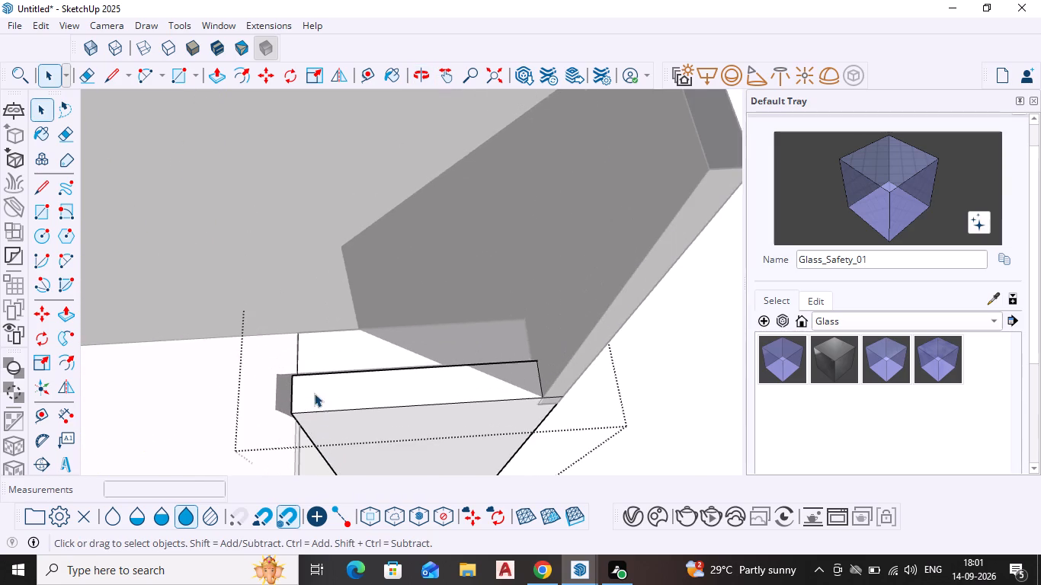
pyautogui.scroll(4, 424, 411)
pyautogui.moveTo(354, 396); pyautogui.dragTo(348, 425, button='middle')
pyautogui.click(381, 379)
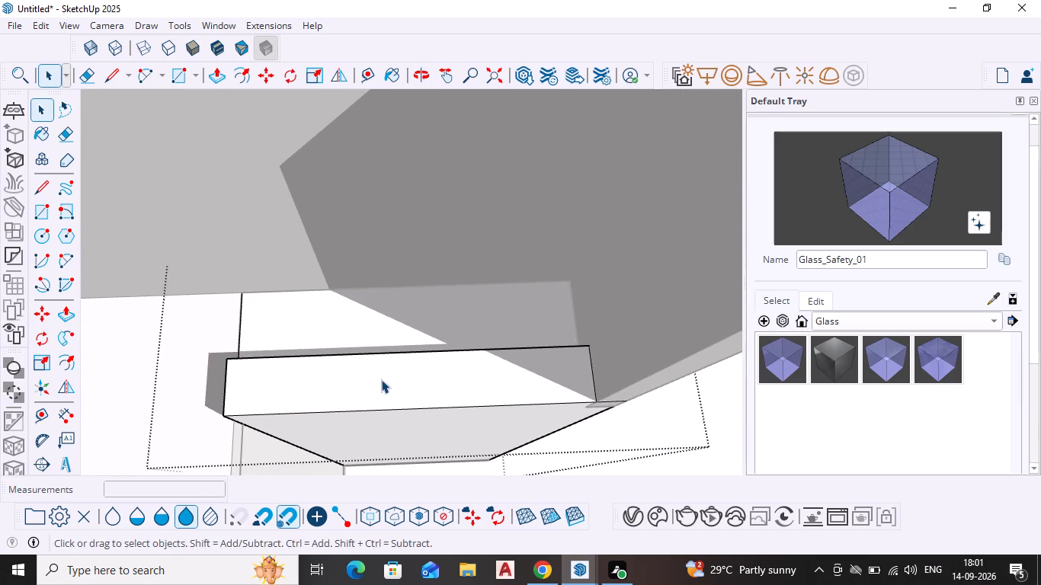
pyautogui.doubleClick(381, 379)
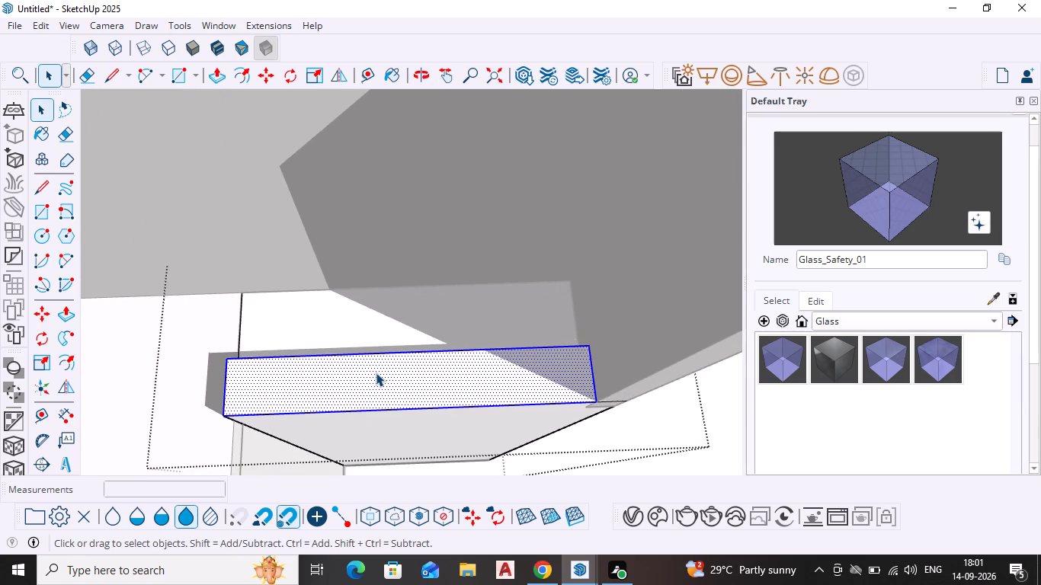
pyautogui.press('p')
pyautogui.press('Return')
pyautogui.click(376, 370)
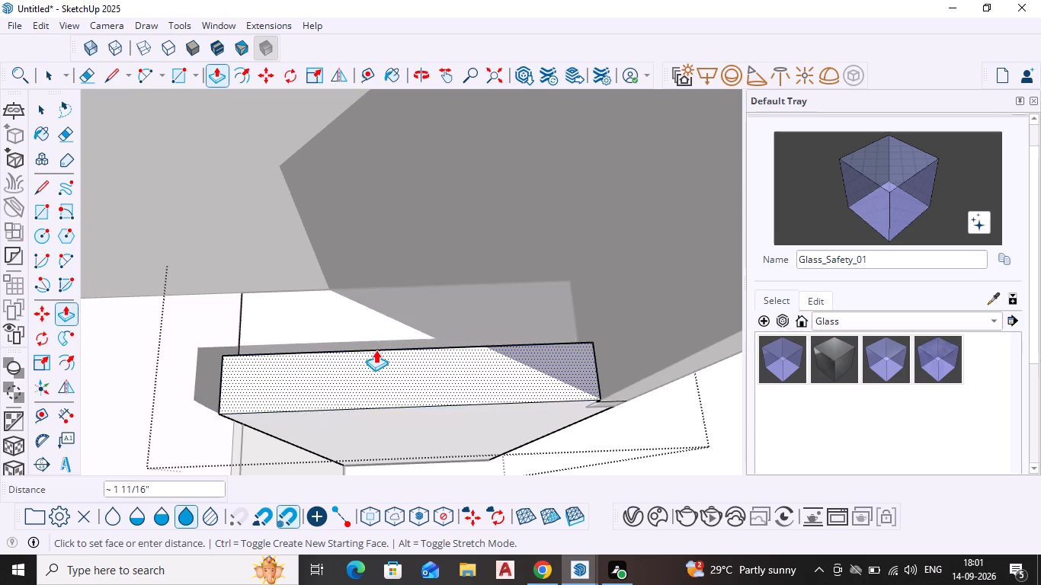
pyautogui.scroll(-13, 409, 262)
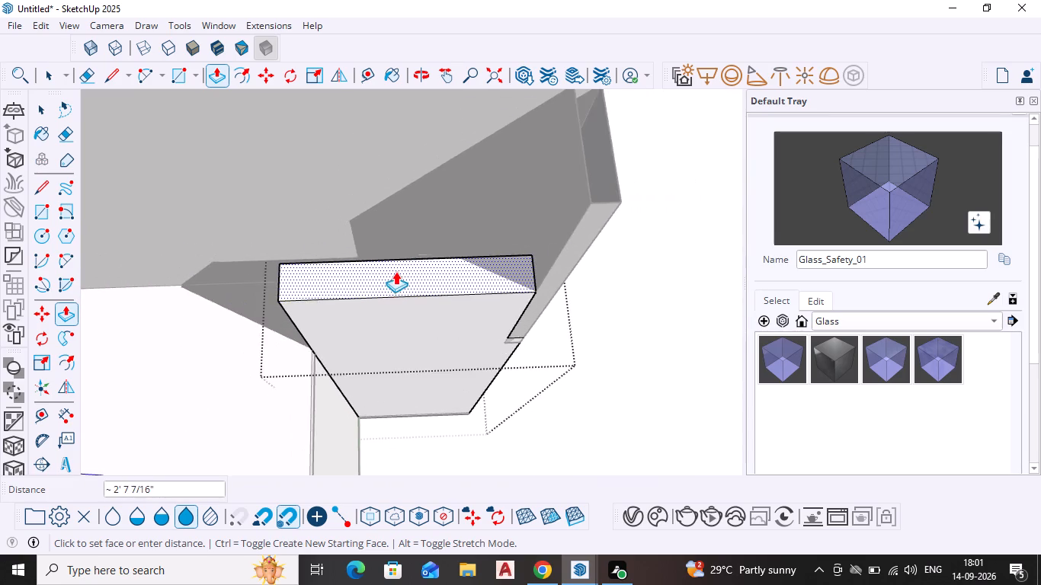
pyautogui.scroll(-3, 390, 275)
pyautogui.moveTo(390, 276); pyautogui.dragTo(396, 104, button='middle')
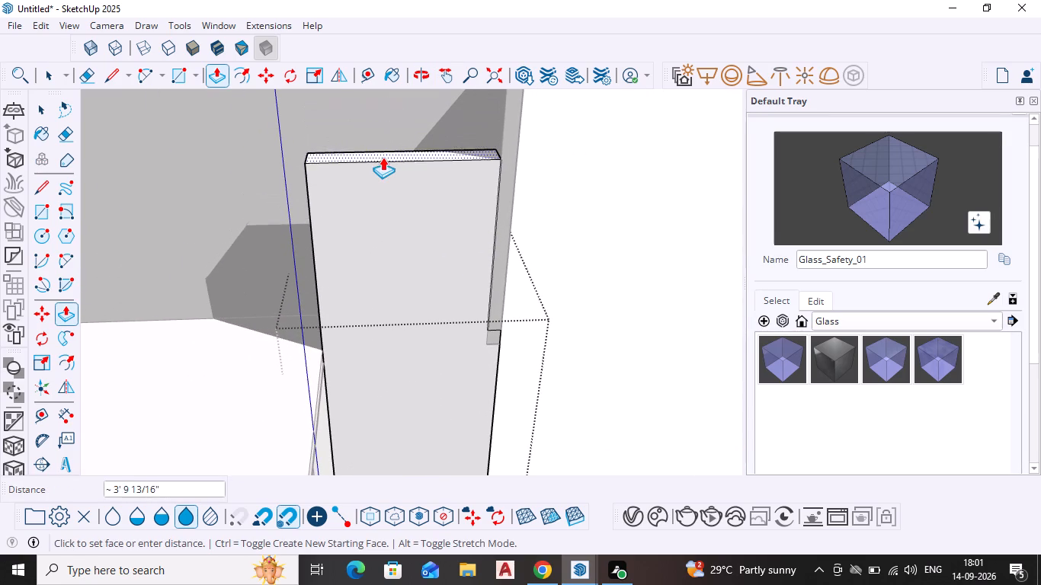
pyautogui.click(389, 165)
pyautogui.press('Escape')
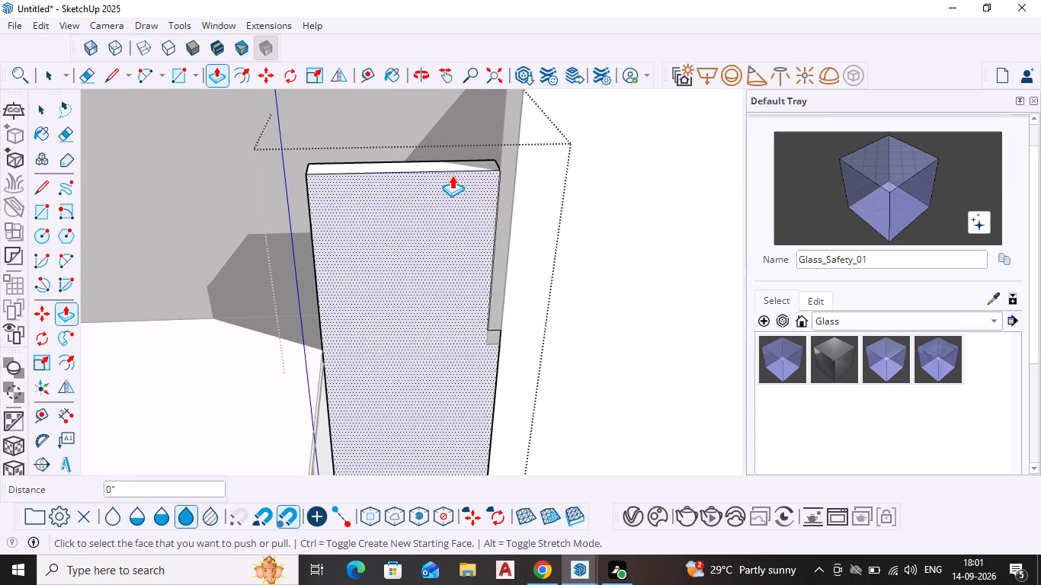
# Examine the junction at the upright panel's bottom corner and the narrow ledge behind it on the side block.
pyautogui.press('space')
pyautogui.scroll(-11, 500, 238)
pyautogui.moveTo(513, 297); pyautogui.dragTo(437, 262, button='middle')
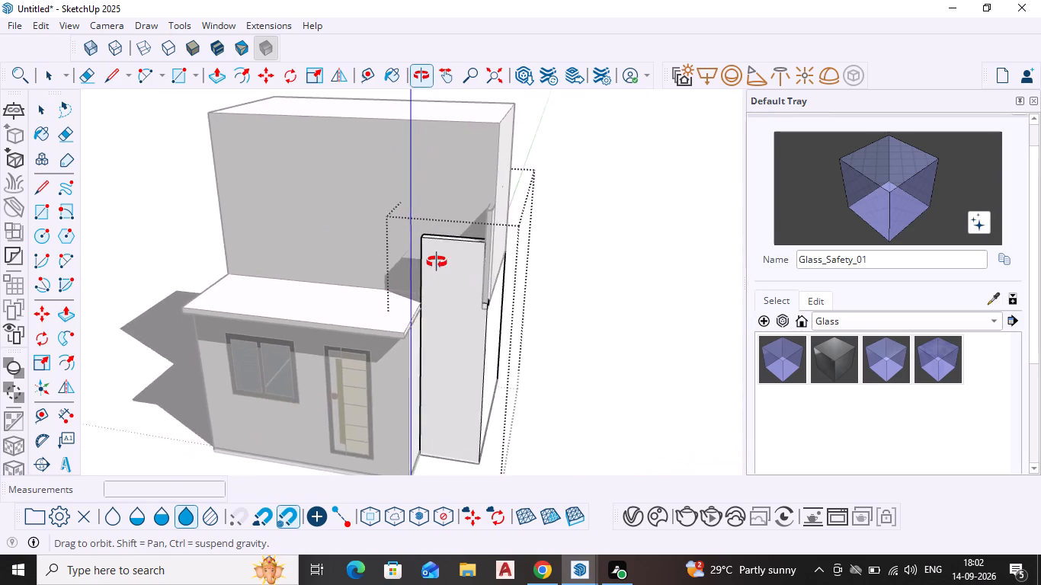
pyautogui.moveTo(437, 262); pyautogui.dragTo(432, 264, button='middle')
pyautogui.scroll(18, 505, 321)
pyautogui.moveTo(428, 313); pyautogui.dragTo(323, 313, button='middle')
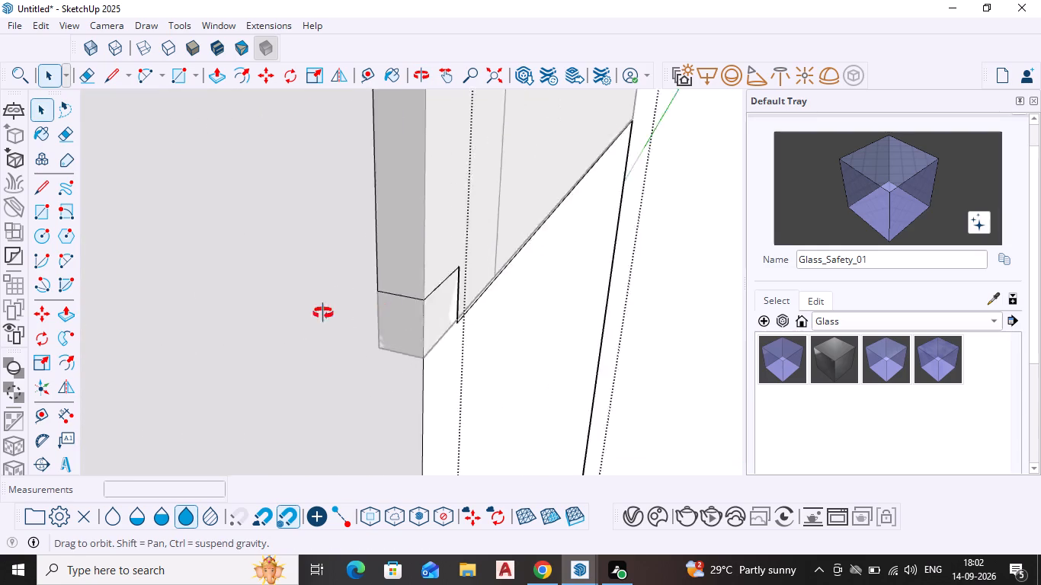
pyautogui.moveTo(323, 313); pyautogui.dragTo(239, 302, button='middle')
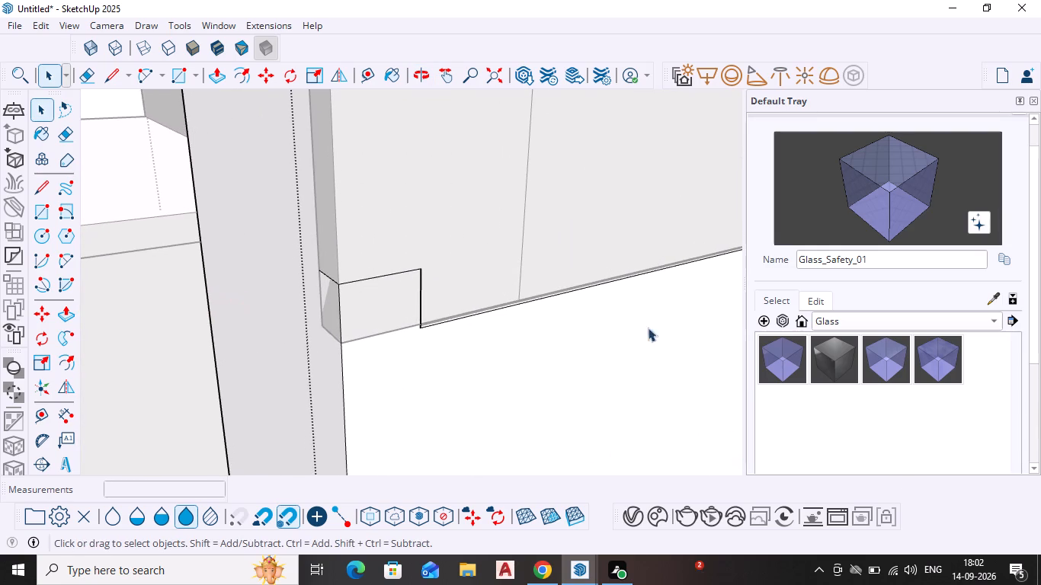
pyautogui.scroll(8, 643, 312)
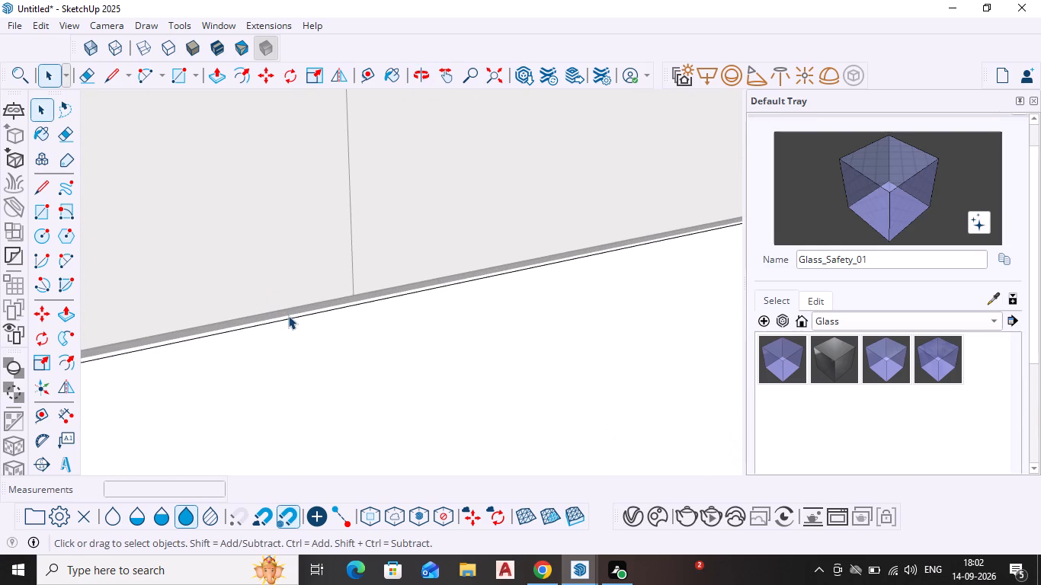
pyautogui.click(288, 315)
pyautogui.scroll(-5, 289, 311)
pyautogui.scroll(9, 268, 314)
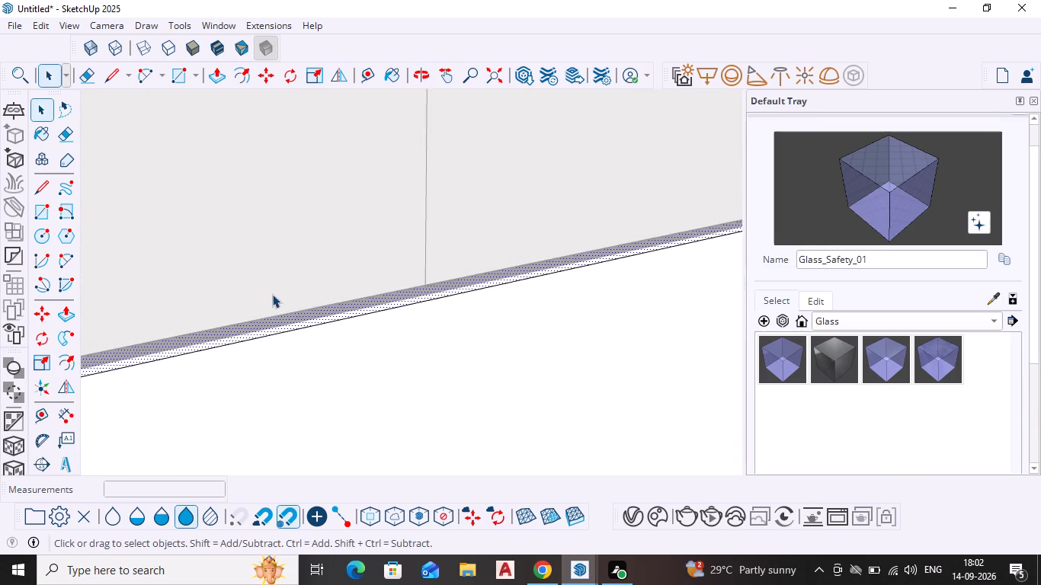
pyautogui.scroll(6, 272, 294)
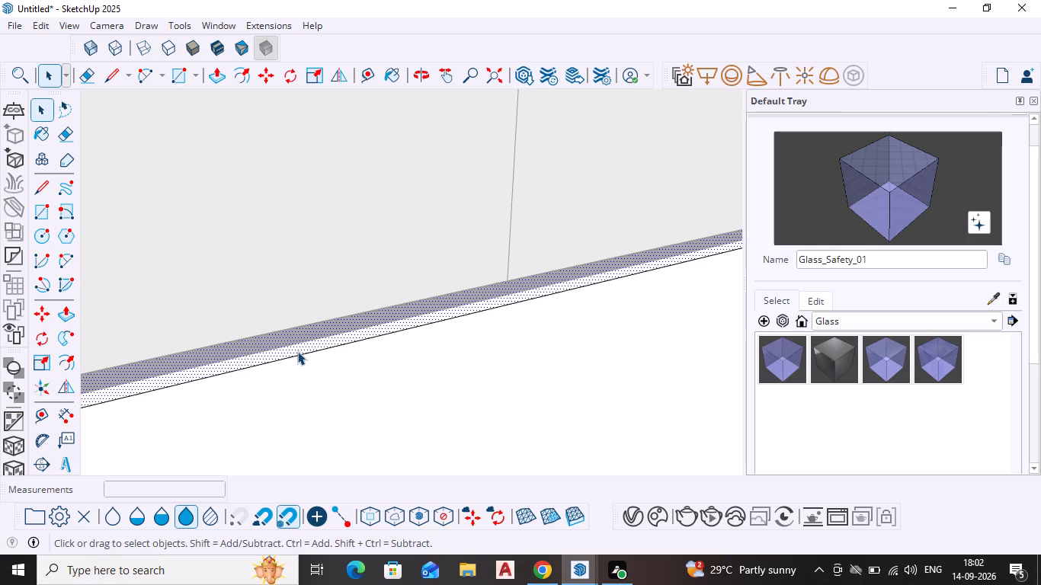
pyautogui.click(296, 352)
pyautogui.scroll(-20, 295, 352)
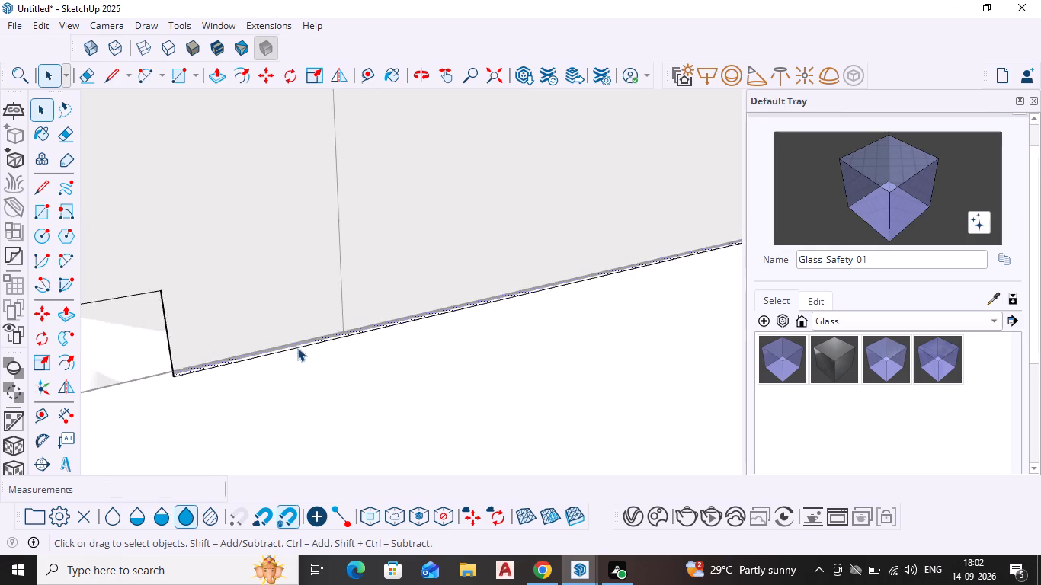
pyautogui.scroll(-13, 293, 329)
pyautogui.moveTo(280, 333); pyautogui.dragTo(485, 310, button='middle')
pyautogui.scroll(-1, 349, 306)
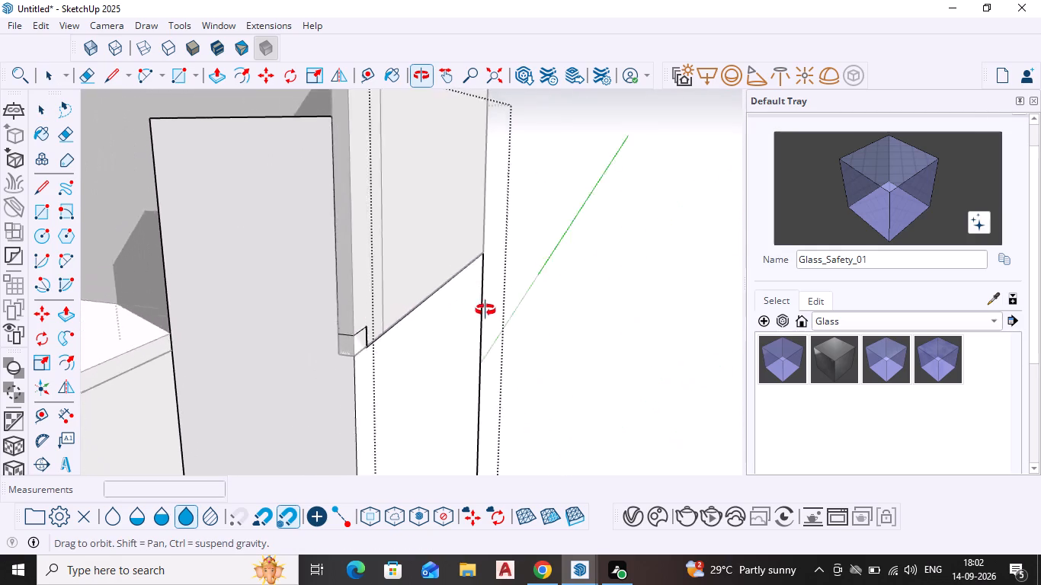
pyautogui.moveTo(485, 310); pyautogui.dragTo(497, 308, button='middle')
pyautogui.scroll(-6, 265, 323)
pyautogui.scroll(-2, 113, 132)
pyautogui.scroll(2, 338, 308)
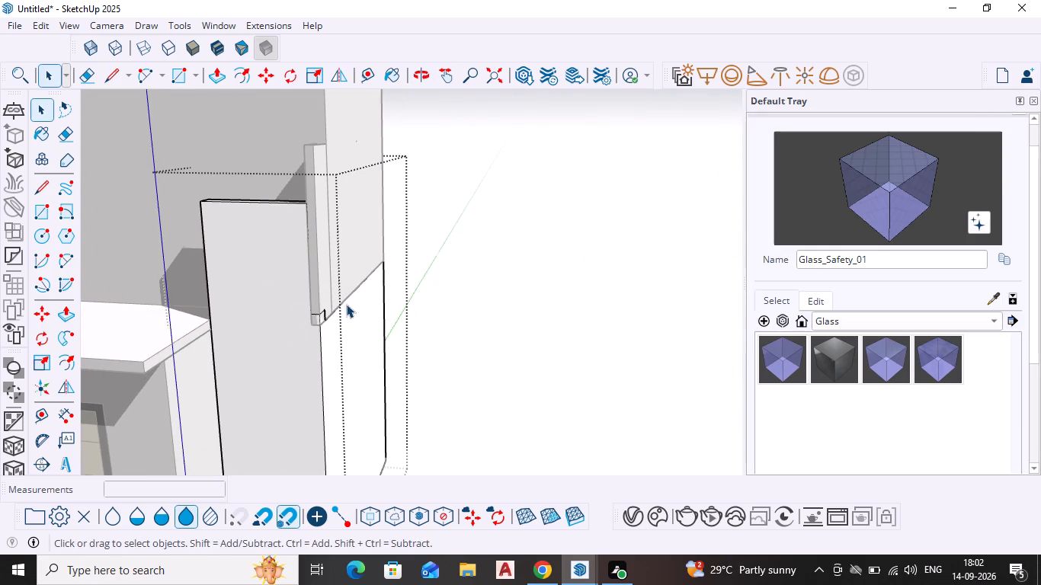
pyautogui.scroll(3, 346, 304)
pyautogui.scroll(12, 268, 353)
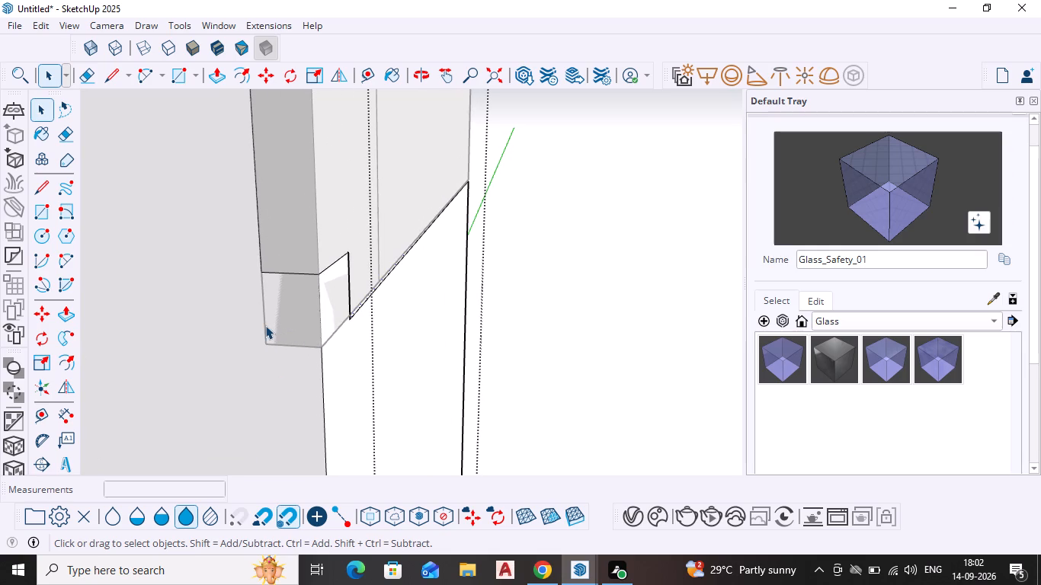
pyautogui.click(265, 325)
pyautogui.scroll(-6, 266, 321)
pyautogui.press('space')
pyautogui.scroll(-3, 473, 261)
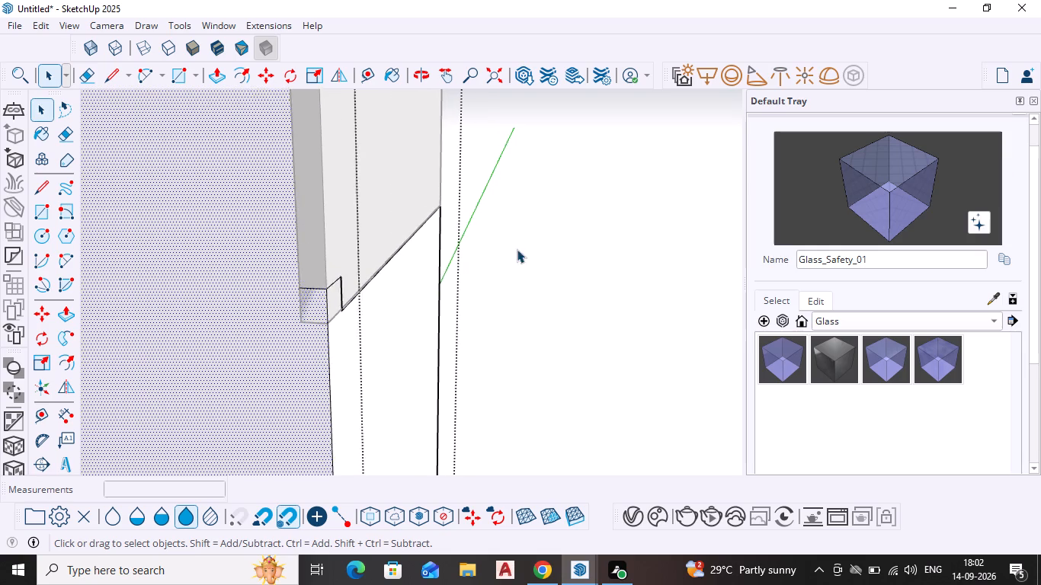
pyautogui.scroll(-4, 517, 249)
pyautogui.press('Escape')
# Reopen the side block beneath the upright panel for editing.
pyautogui.scroll(8, 443, 273)
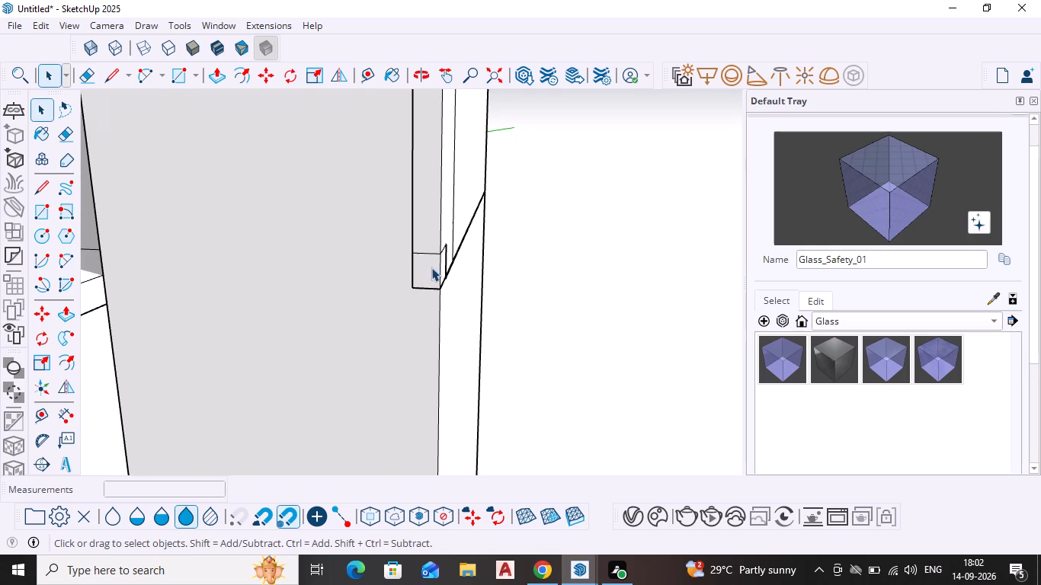
pyautogui.click(424, 252)
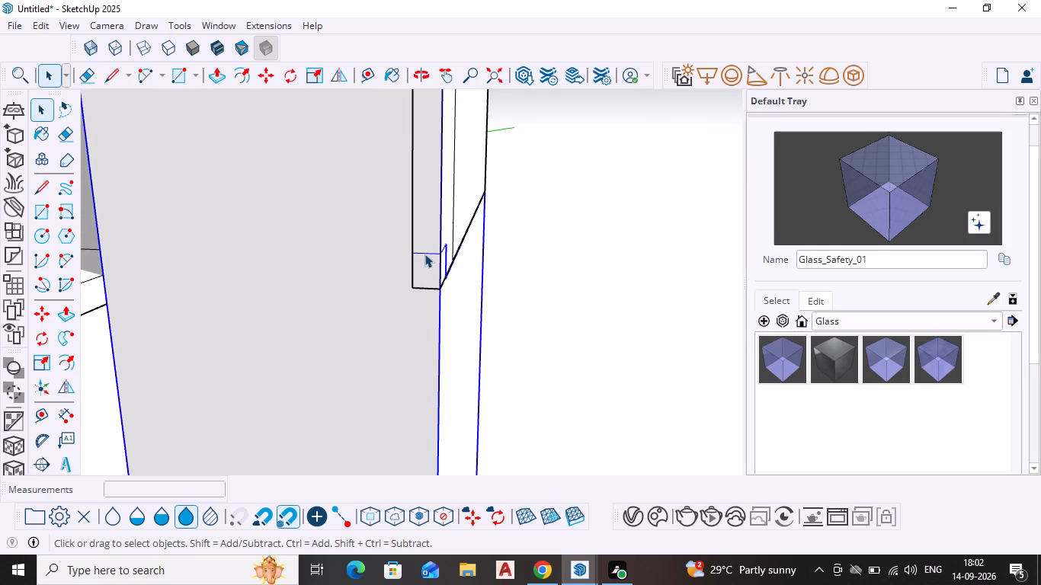
pyautogui.scroll(4, 431, 256)
pyautogui.click(427, 251)
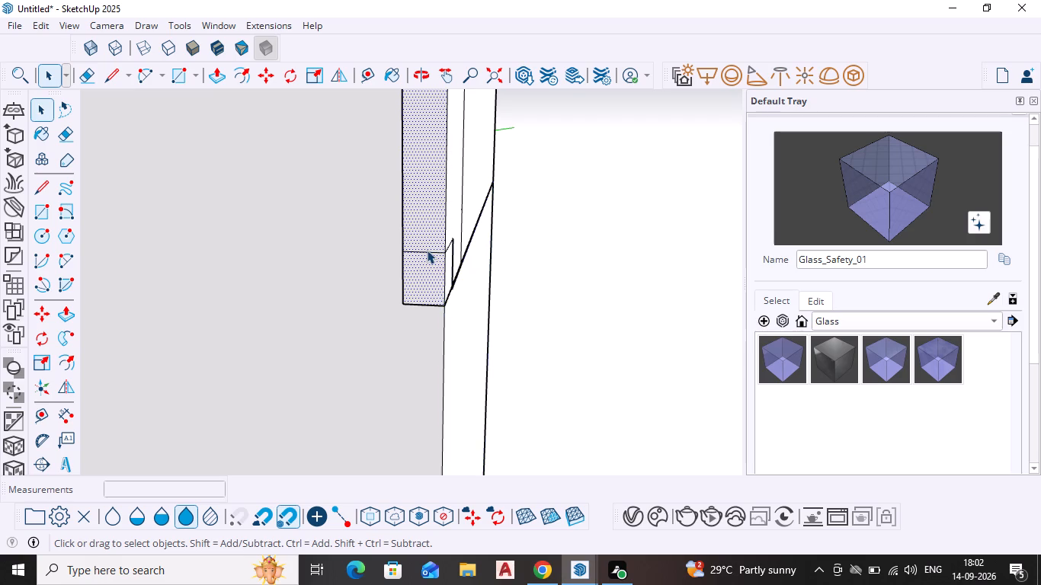
pyautogui.click(427, 250)
pyautogui.scroll(8, 427, 250)
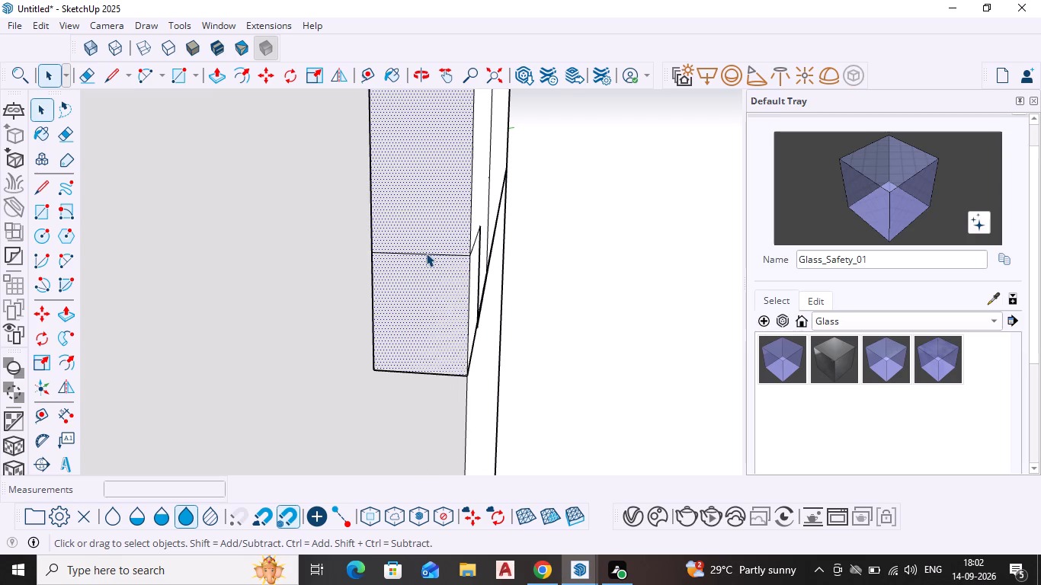
pyautogui.click(423, 256)
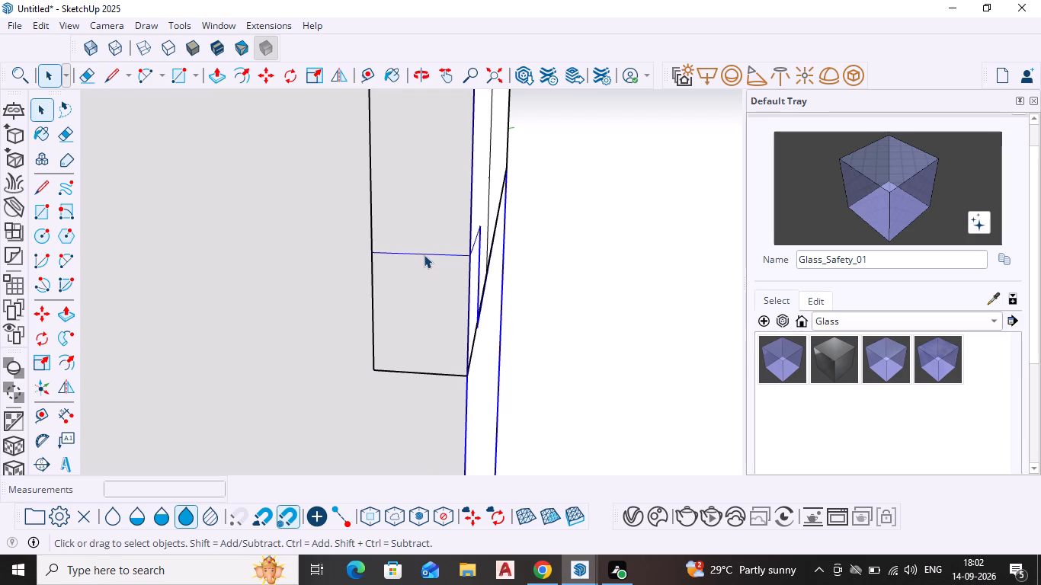
pyautogui.click(424, 253)
pyautogui.scroll(4, 427, 248)
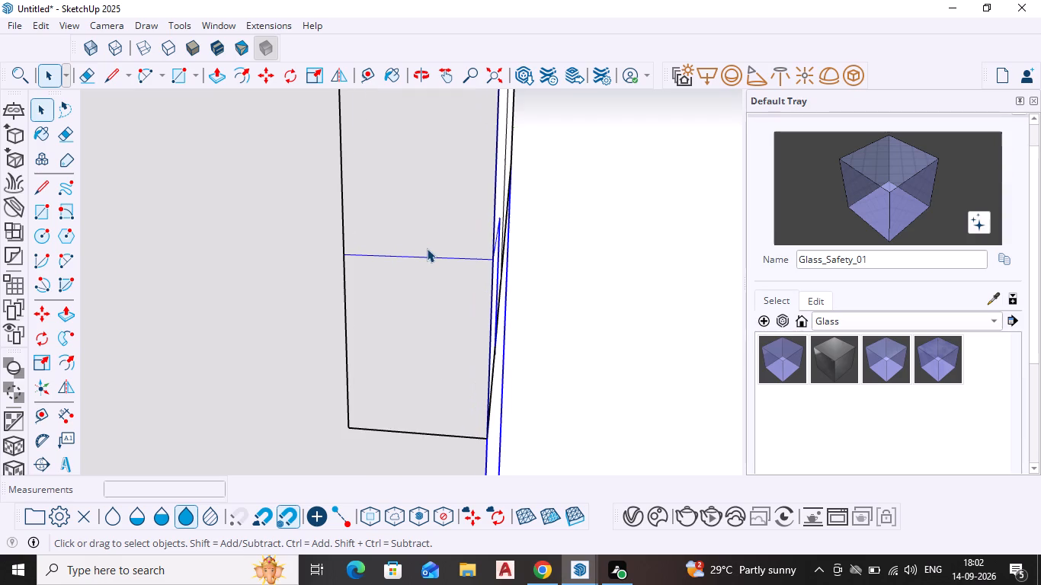
pyautogui.tripleClick(425, 255)
pyautogui.click(425, 255)
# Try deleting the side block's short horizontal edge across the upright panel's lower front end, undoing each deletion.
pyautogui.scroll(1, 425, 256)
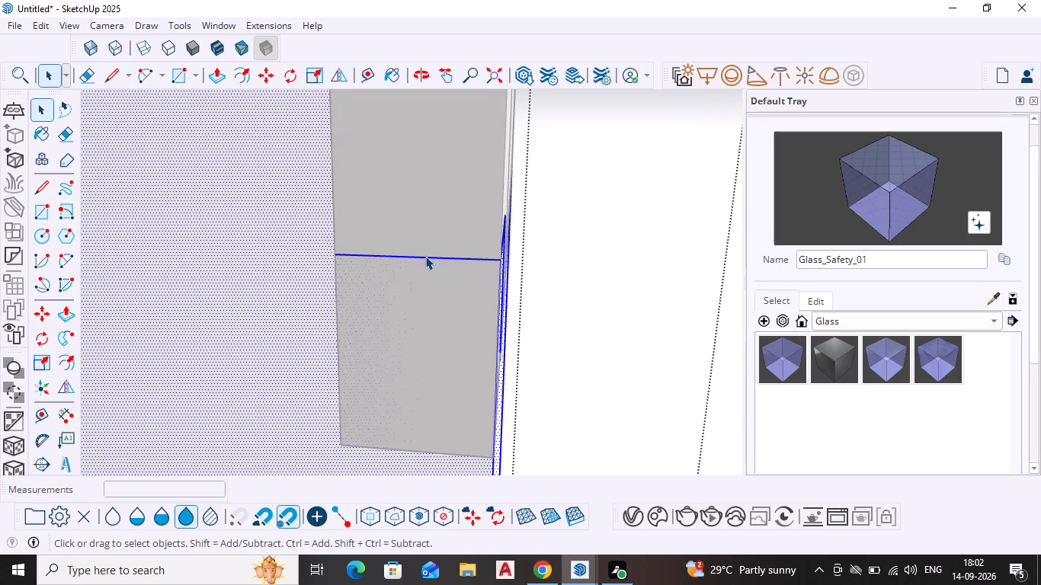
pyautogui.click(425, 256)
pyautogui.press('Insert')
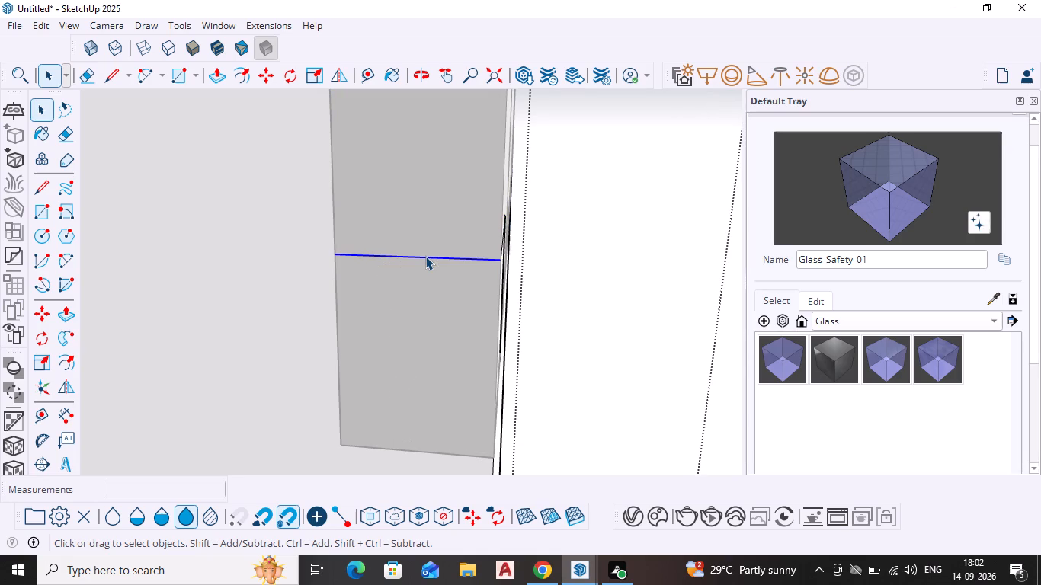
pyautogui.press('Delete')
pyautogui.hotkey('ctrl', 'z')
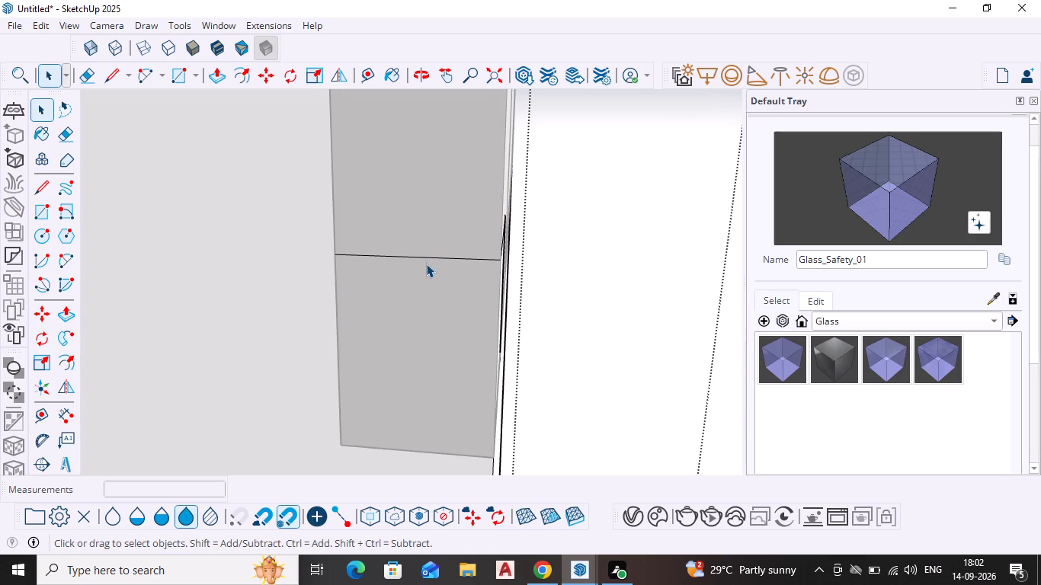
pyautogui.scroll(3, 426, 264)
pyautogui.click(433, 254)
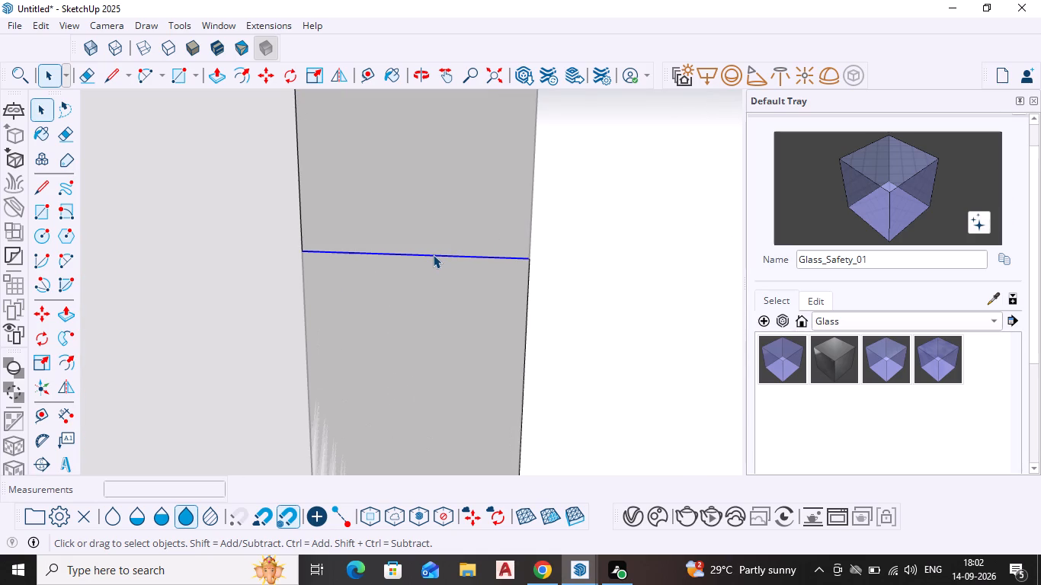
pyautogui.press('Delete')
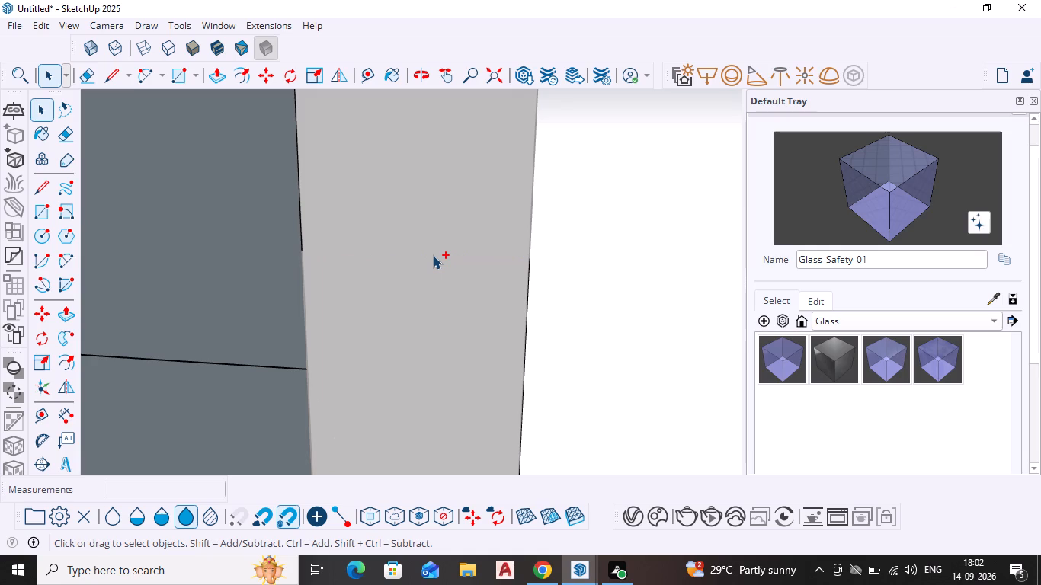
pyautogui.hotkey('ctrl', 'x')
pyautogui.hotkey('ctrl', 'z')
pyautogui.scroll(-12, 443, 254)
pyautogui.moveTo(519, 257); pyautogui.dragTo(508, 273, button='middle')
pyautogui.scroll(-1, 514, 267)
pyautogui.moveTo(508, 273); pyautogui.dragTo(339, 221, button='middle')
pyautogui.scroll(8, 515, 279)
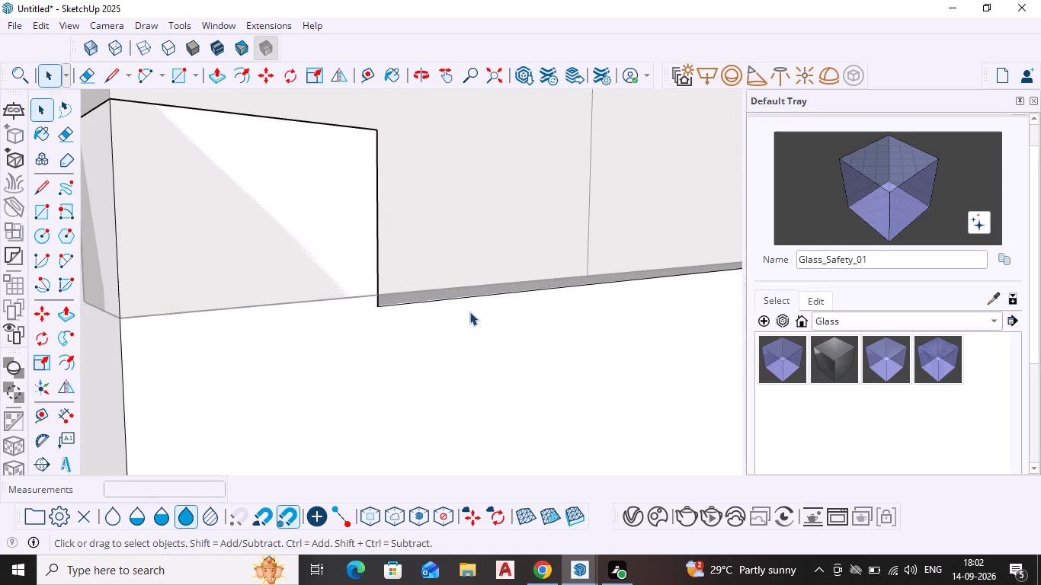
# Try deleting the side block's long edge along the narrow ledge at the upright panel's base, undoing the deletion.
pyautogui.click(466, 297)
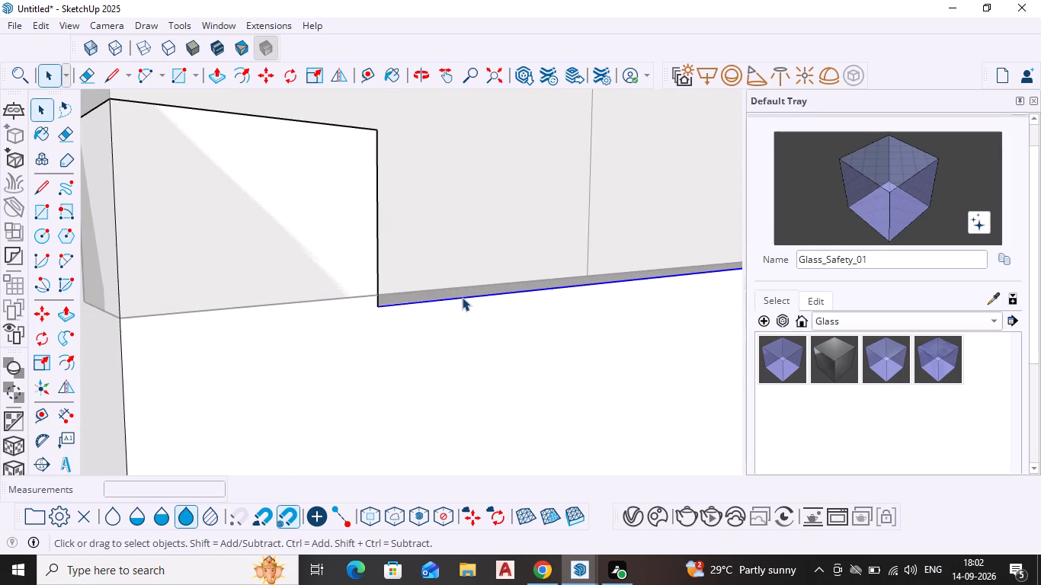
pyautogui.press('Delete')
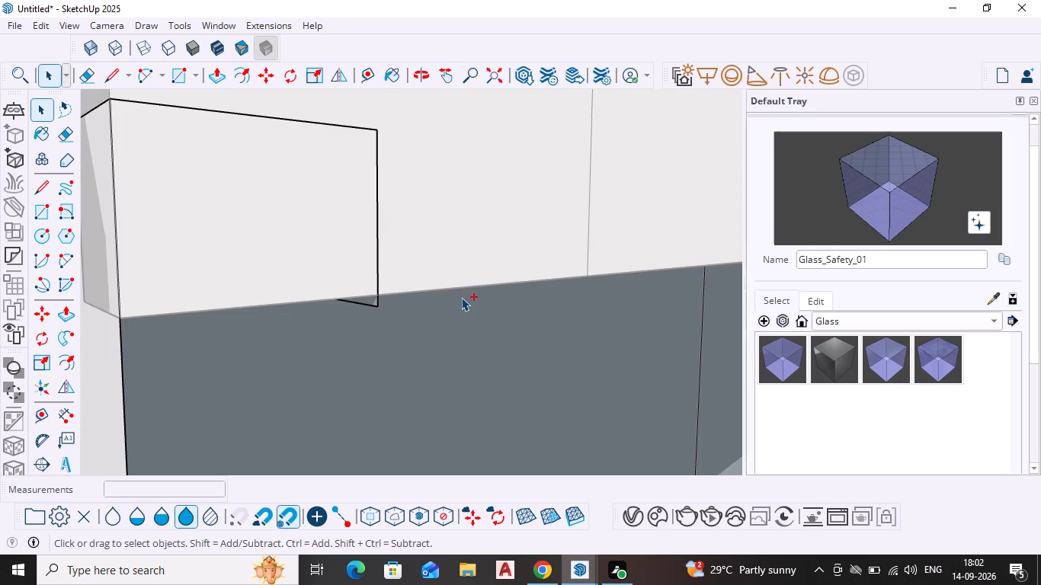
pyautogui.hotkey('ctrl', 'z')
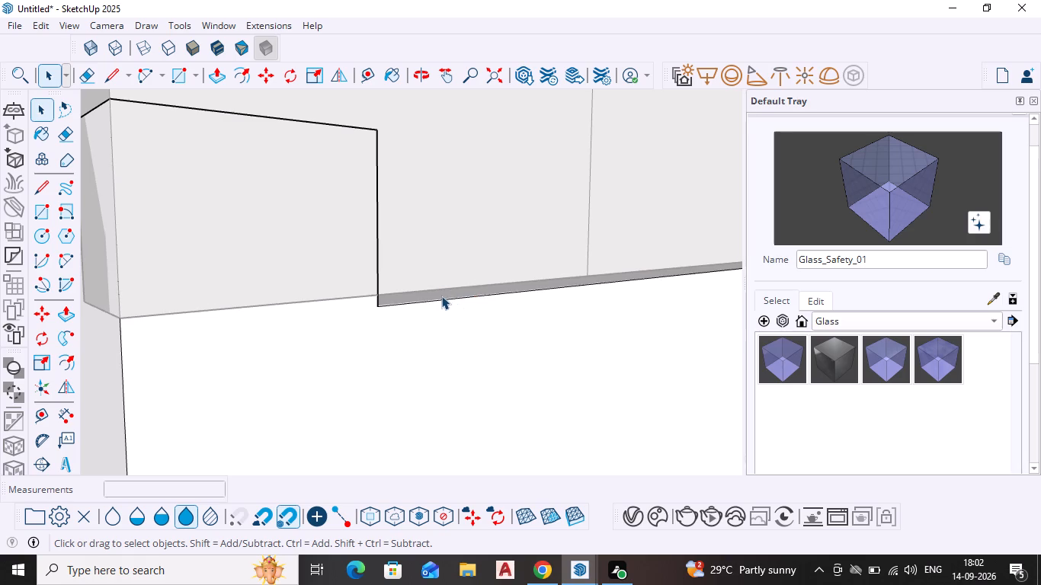
# Push/Pull the side block's narrow ledge face until it is flush with the upright panel's bottom edge.
pyautogui.click(445, 291)
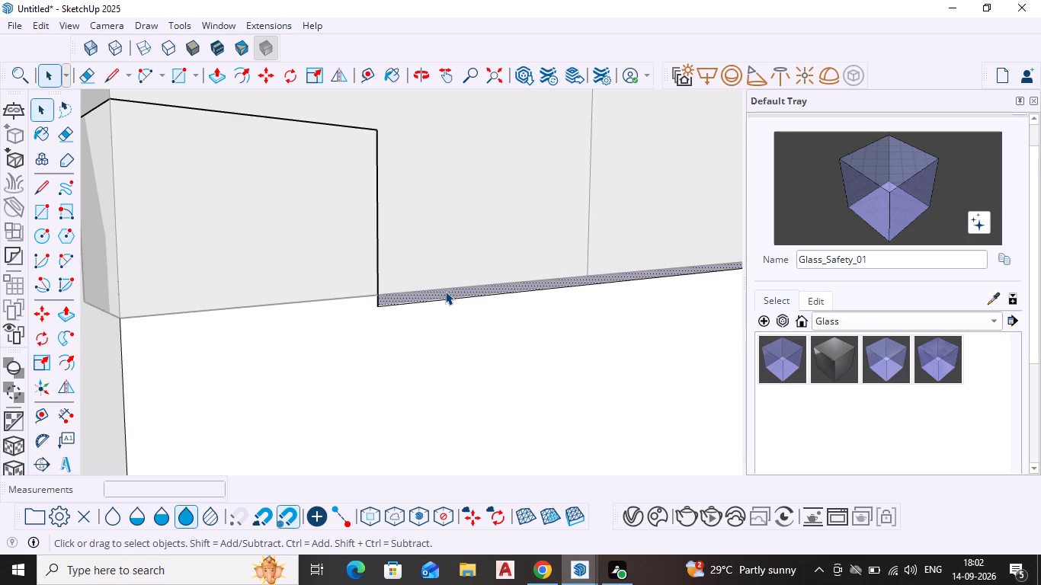
pyautogui.press('p')
pyautogui.press('Return')
pyautogui.moveTo(446, 287); pyautogui.dragTo(447, 280)
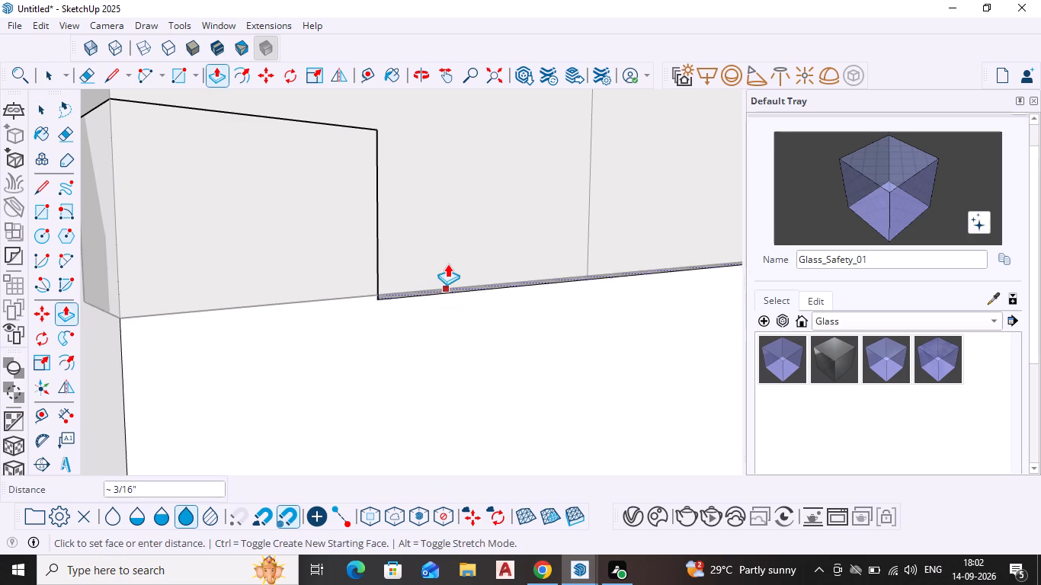
pyautogui.click(447, 256)
pyautogui.scroll(-3, 339, 311)
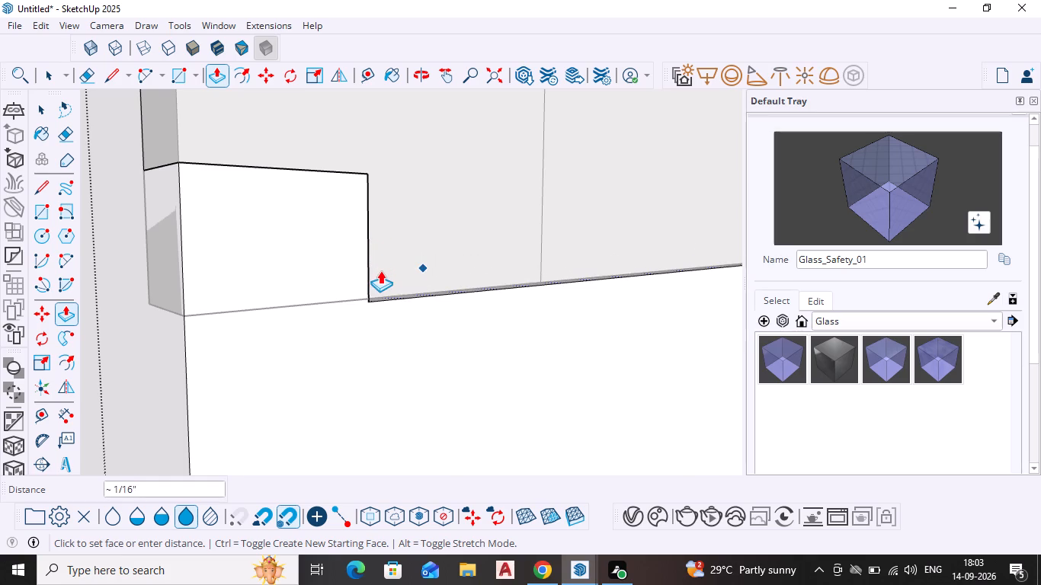
pyautogui.scroll(7, 383, 264)
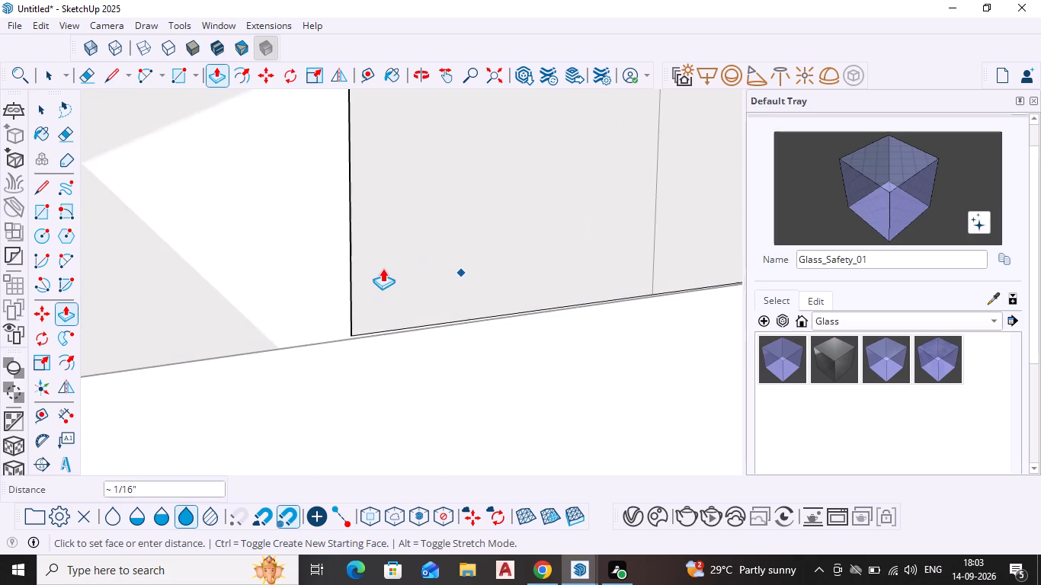
pyautogui.click(378, 270)
pyautogui.press('space')
# Close the side block and examine the upright panel's bottom corner and the block's front from several angles.
pyautogui.scroll(-7, 366, 269)
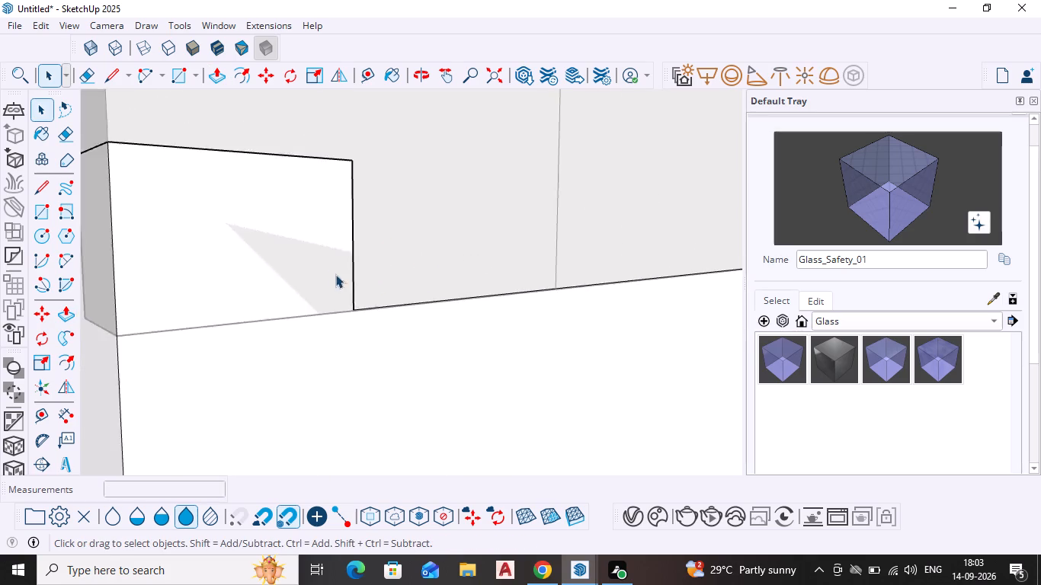
pyautogui.scroll(-5, 335, 274)
pyautogui.moveTo(285, 285); pyautogui.dragTo(535, 310, button='middle')
pyautogui.scroll(-1, 543, 314)
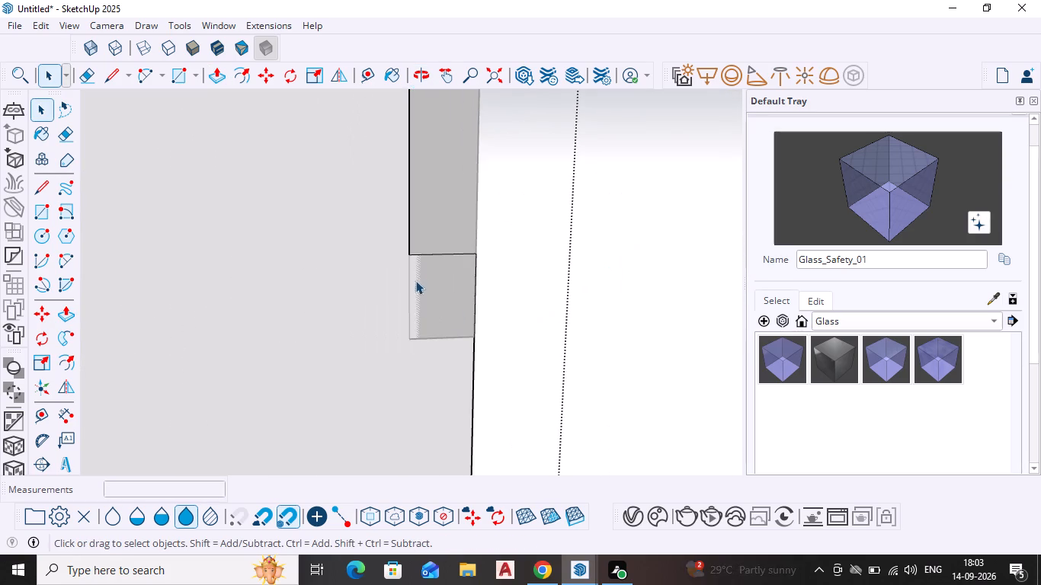
pyautogui.scroll(9, 425, 263)
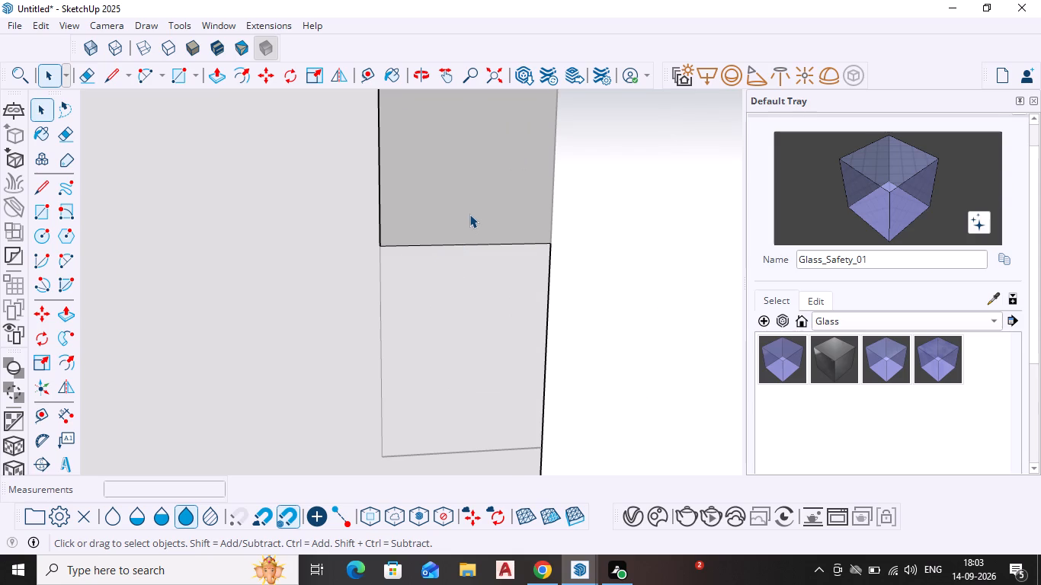
pyautogui.scroll(-20, 469, 213)
pyautogui.scroll(-8, 469, 213)
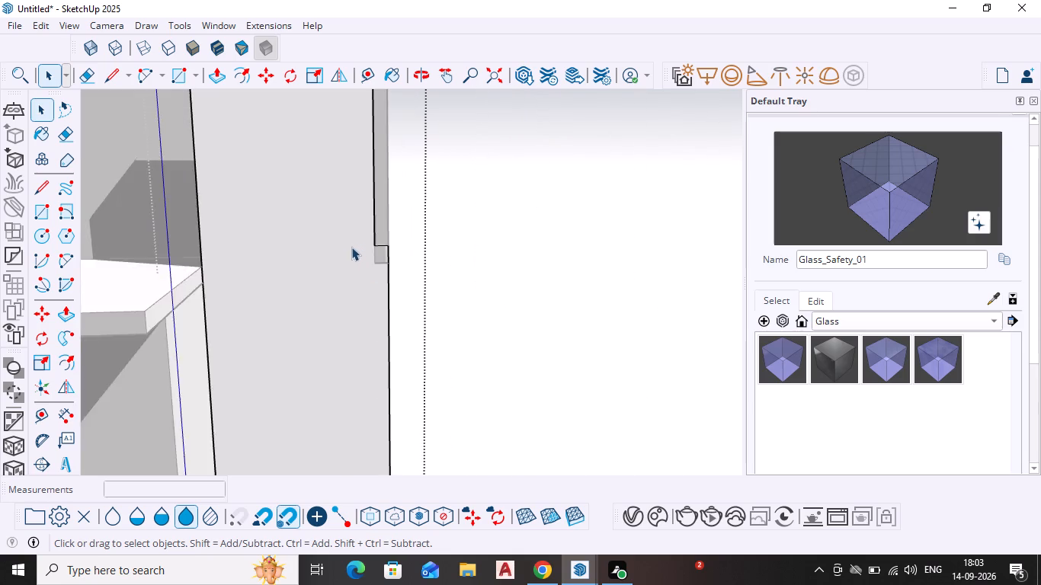
pyautogui.scroll(-16, 351, 247)
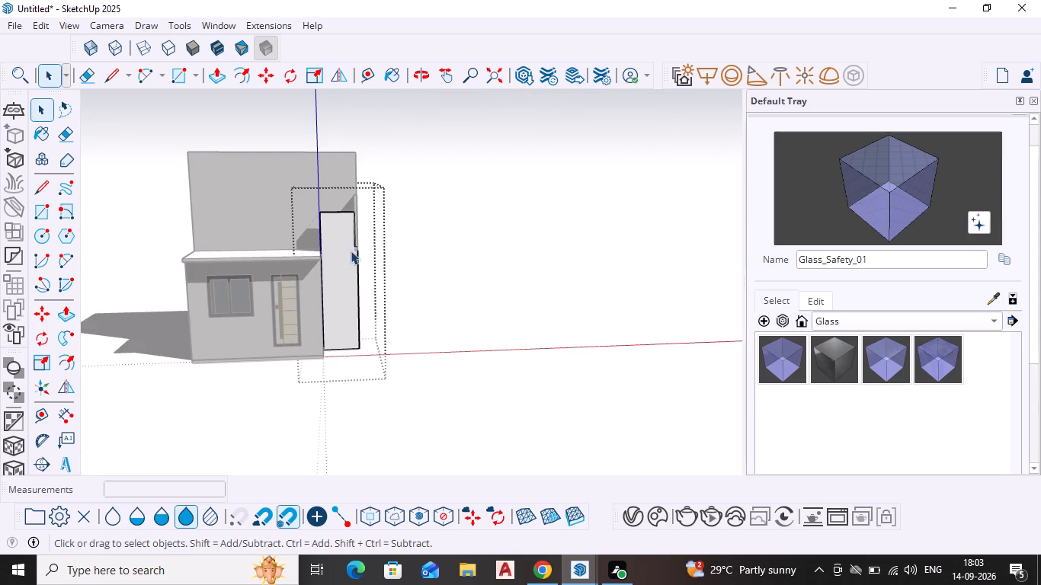
pyautogui.press('space')
pyautogui.click(469, 231)
pyautogui.press('Escape')
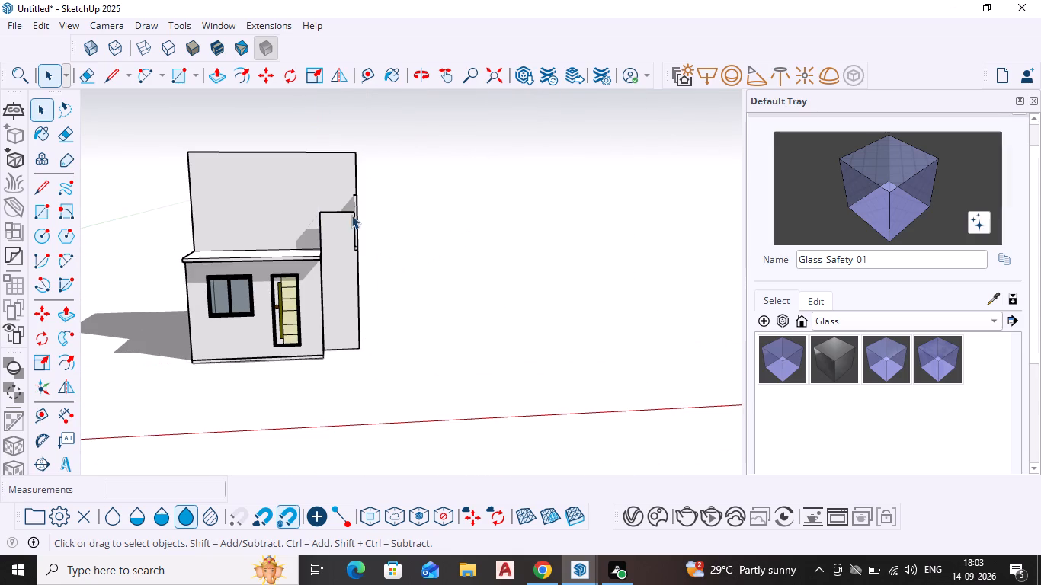
pyautogui.moveTo(357, 232); pyautogui.dragTo(383, 243, button='middle')
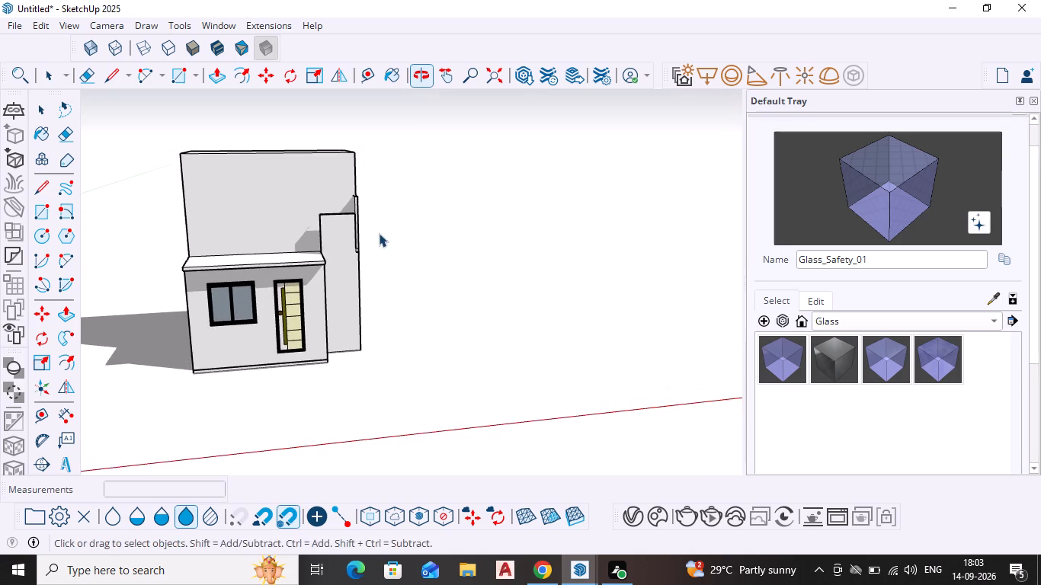
pyautogui.scroll(1, 379, 233)
pyautogui.moveTo(379, 233); pyautogui.dragTo(252, 264, button='middle')
pyautogui.scroll(9, 320, 252)
pyautogui.moveTo(369, 250); pyautogui.dragTo(371, 254, button='middle')
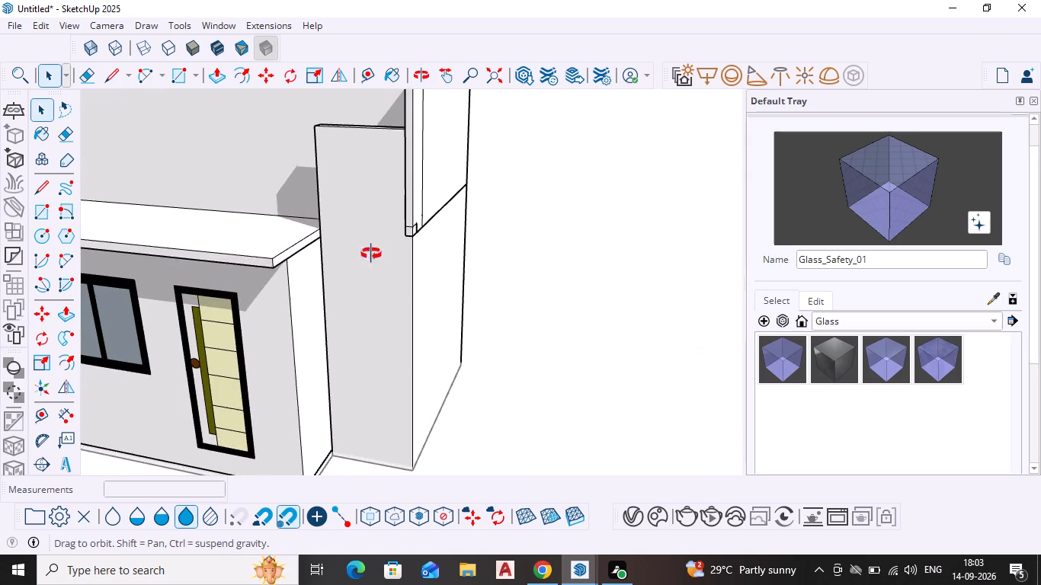
pyautogui.moveTo(371, 254); pyautogui.dragTo(429, 282, button='middle')
pyautogui.scroll(-4, 430, 247)
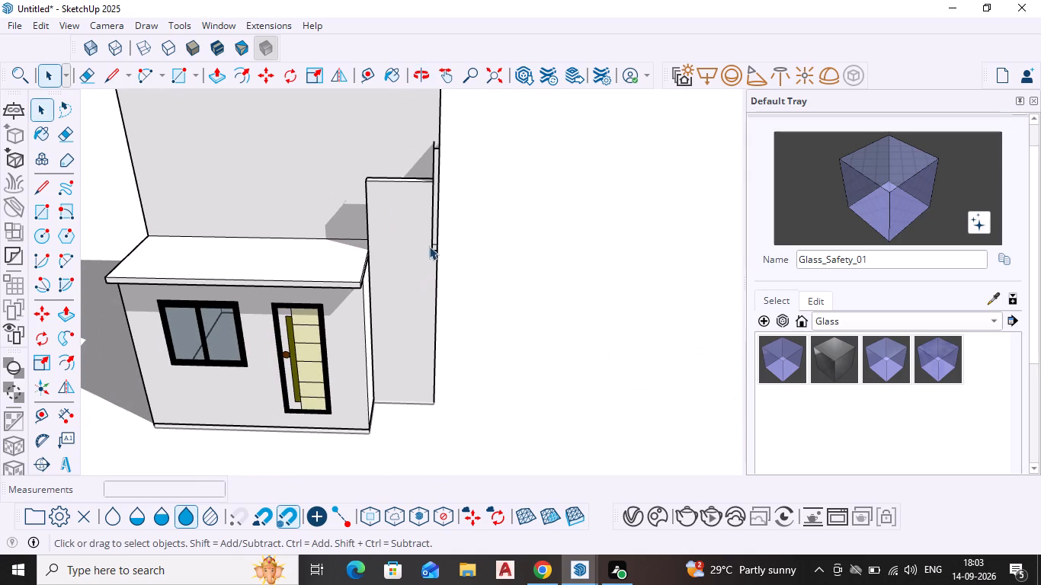
pyautogui.moveTo(417, 181); pyautogui.dragTo(421, 269, button='middle')
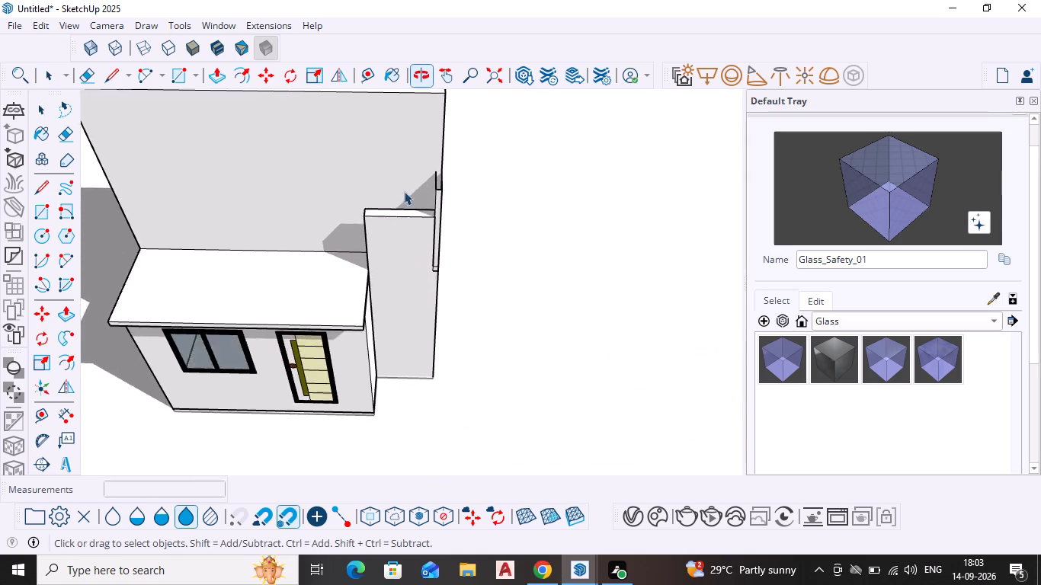
# Reopen the side block and Push/Pull the top face of its front parapet down about 1' 2".
pyautogui.scroll(7, 404, 184)
pyautogui.click(389, 240)
pyautogui.tripleClick(392, 240)
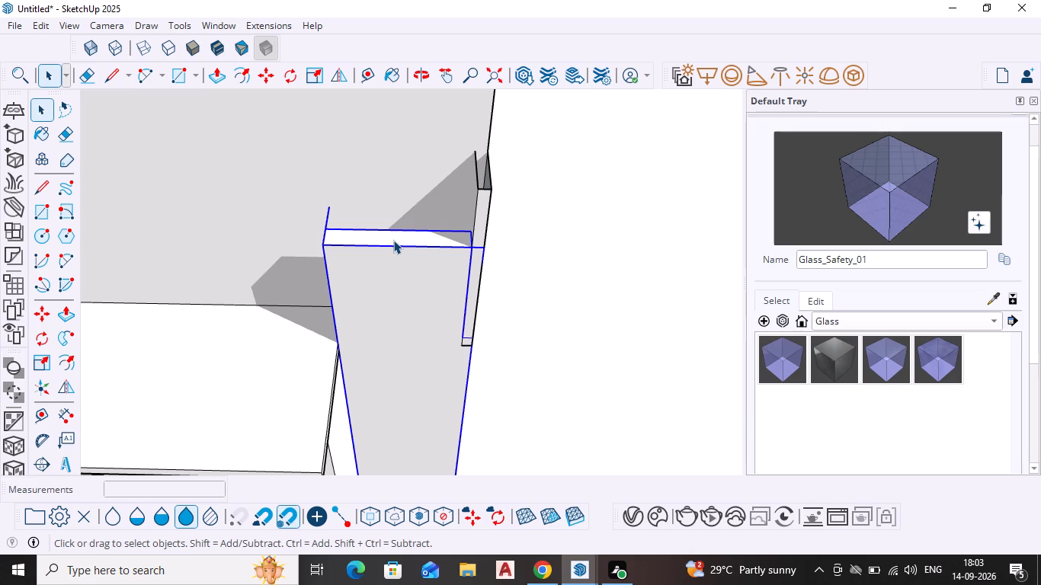
pyautogui.click(395, 235)
pyautogui.press('p')
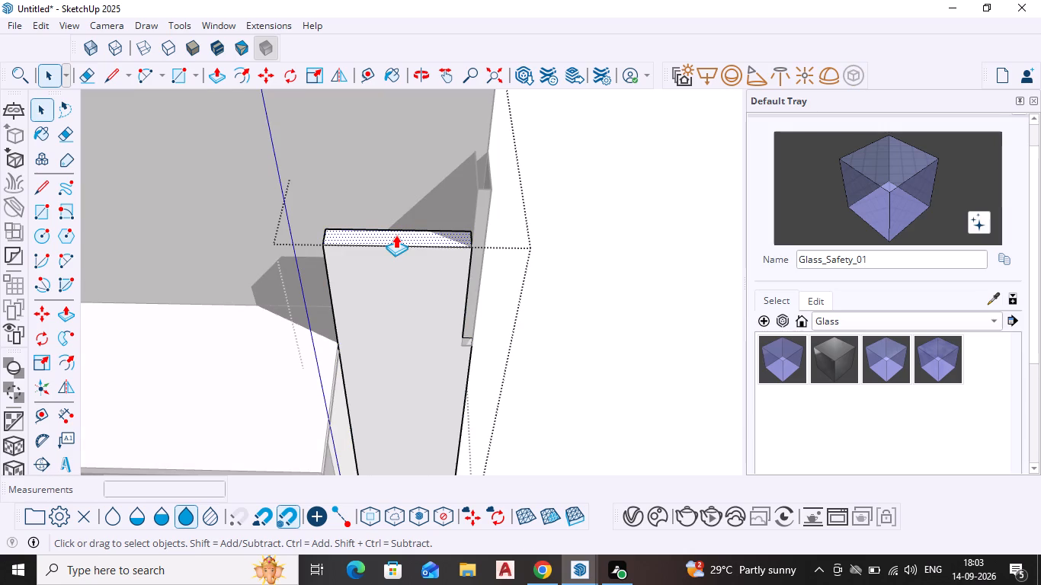
pyautogui.press('Return')
pyautogui.click(397, 228)
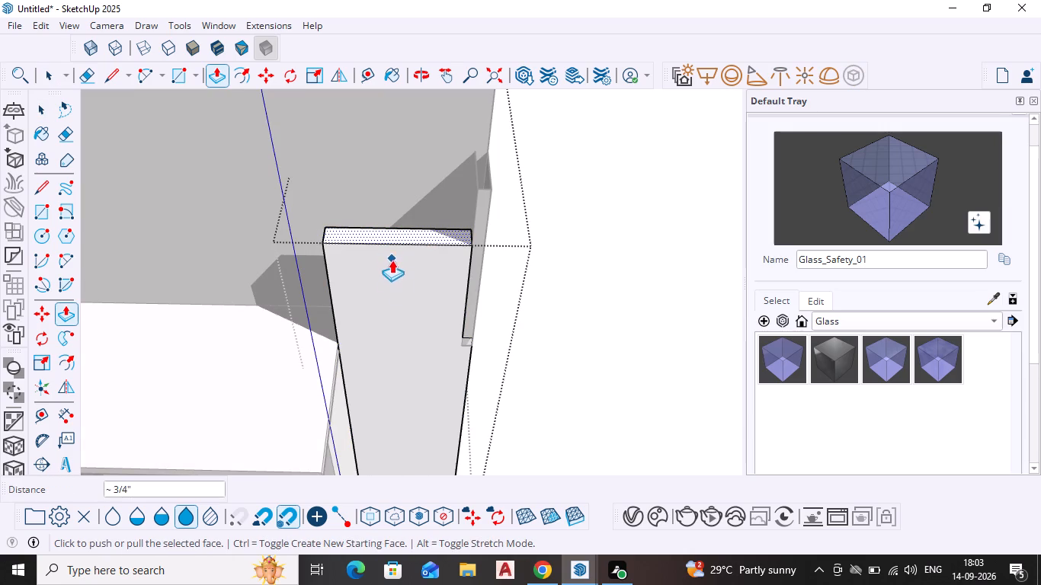
pyautogui.scroll(3, 385, 235)
pyautogui.click(386, 224)
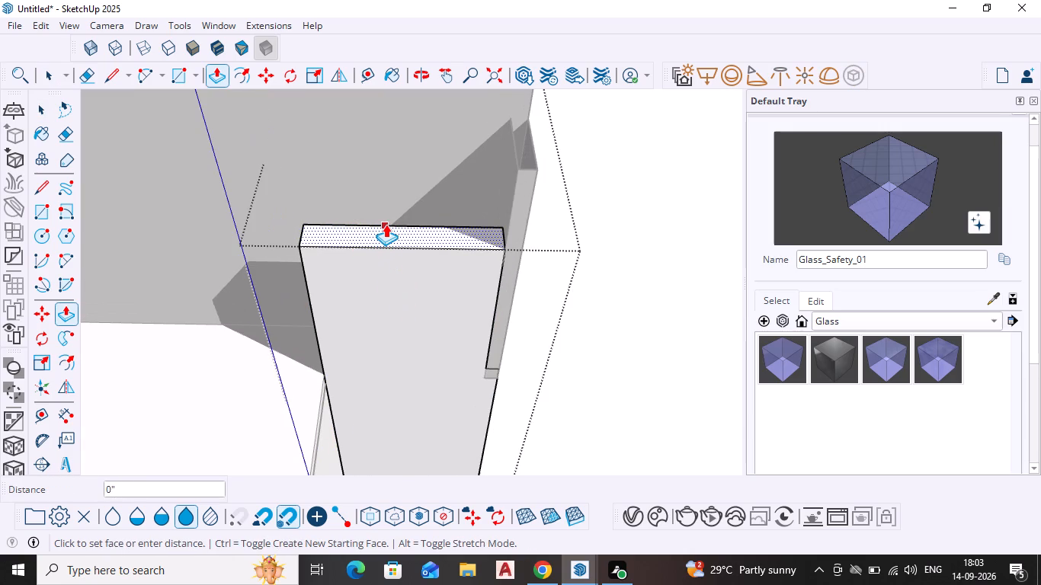
pyautogui.click(398, 271)
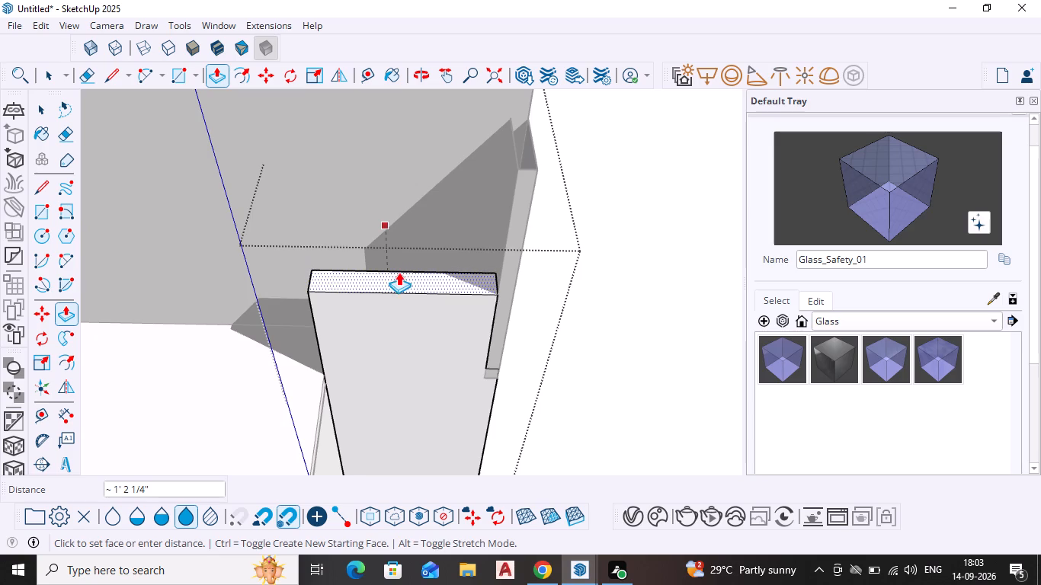
pyautogui.press('Escape')
pyautogui.press('space')
# Examine the front parapet's height against the roof slab, upper storey and upright panel.
pyautogui.scroll(-5, 467, 257)
pyautogui.moveTo(349, 397); pyautogui.dragTo(346, 379, button='middle')
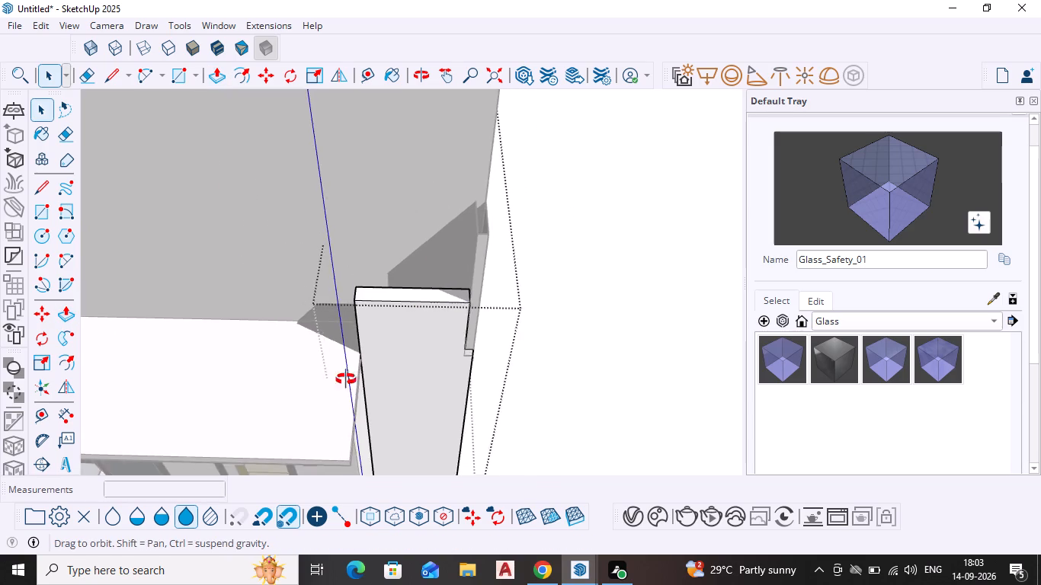
pyautogui.moveTo(346, 379); pyautogui.dragTo(377, 232, button='middle')
pyautogui.scroll(-5, 374, 229)
pyautogui.scroll(-4, 260, 261)
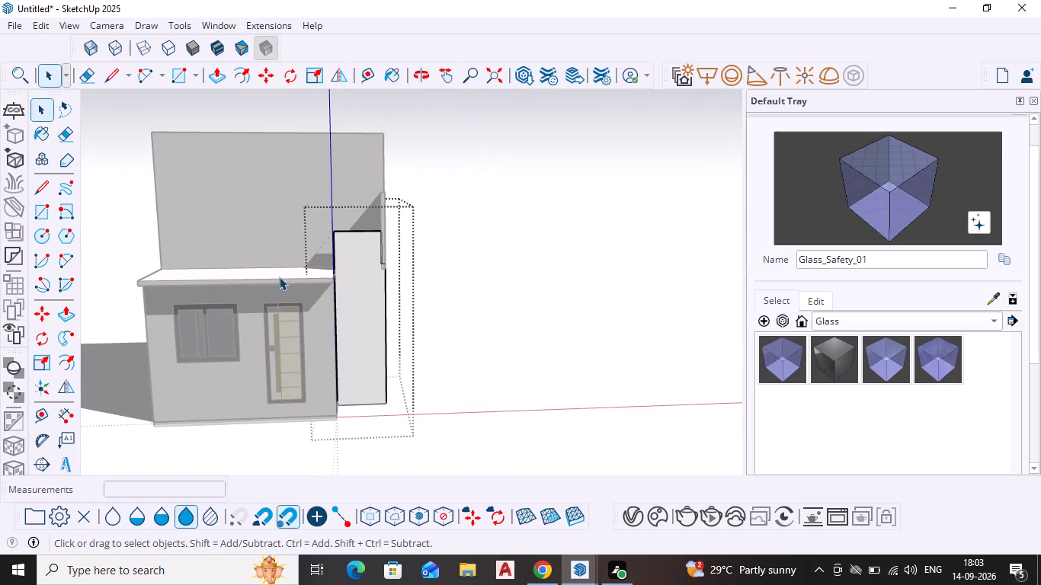
pyautogui.moveTo(132, 273); pyautogui.dragTo(197, 324, button='middle')
pyautogui.moveTo(332, 392); pyautogui.dragTo(280, 368, button='middle')
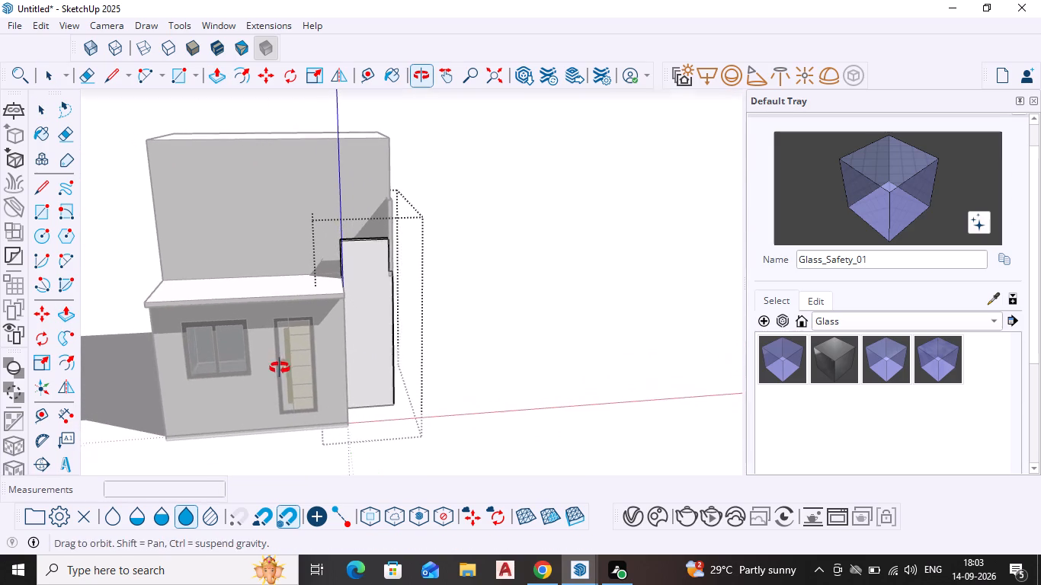
pyautogui.moveTo(280, 368); pyautogui.dragTo(279, 367, button='middle')
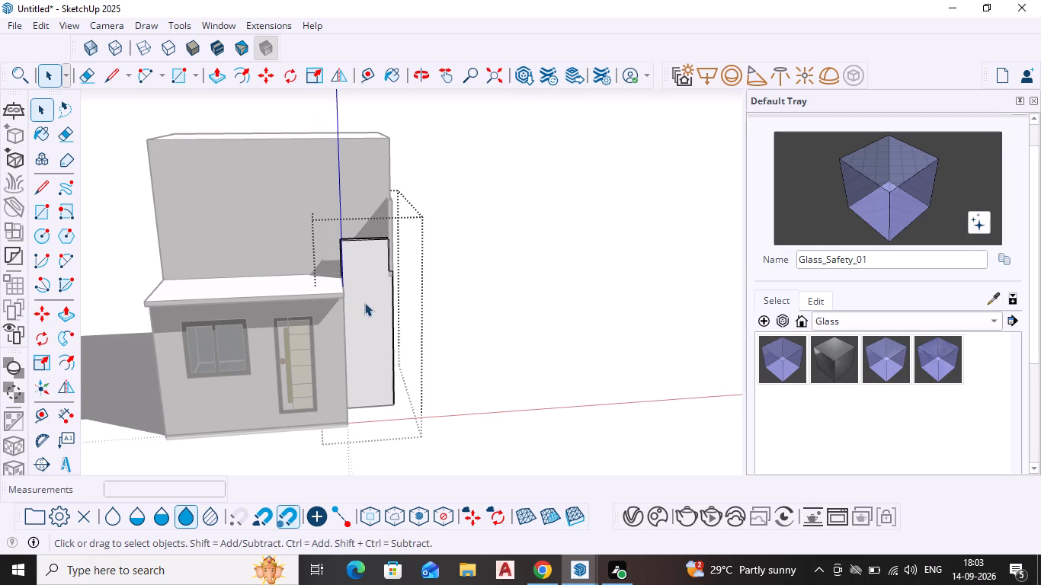
# Close the side block and draw a line from the parapet's top front corner across the upright panel's narrow front face.
pyautogui.scroll(14, 379, 272)
pyautogui.scroll(9, 408, 228)
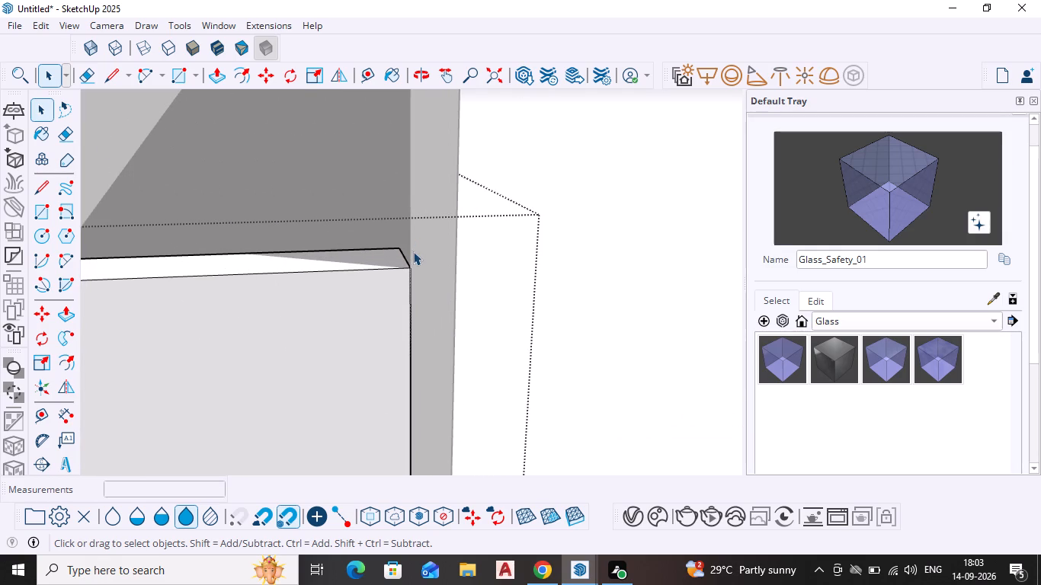
pyautogui.scroll(4, 410, 245)
pyautogui.tripleClick(420, 238)
pyautogui.click(420, 238)
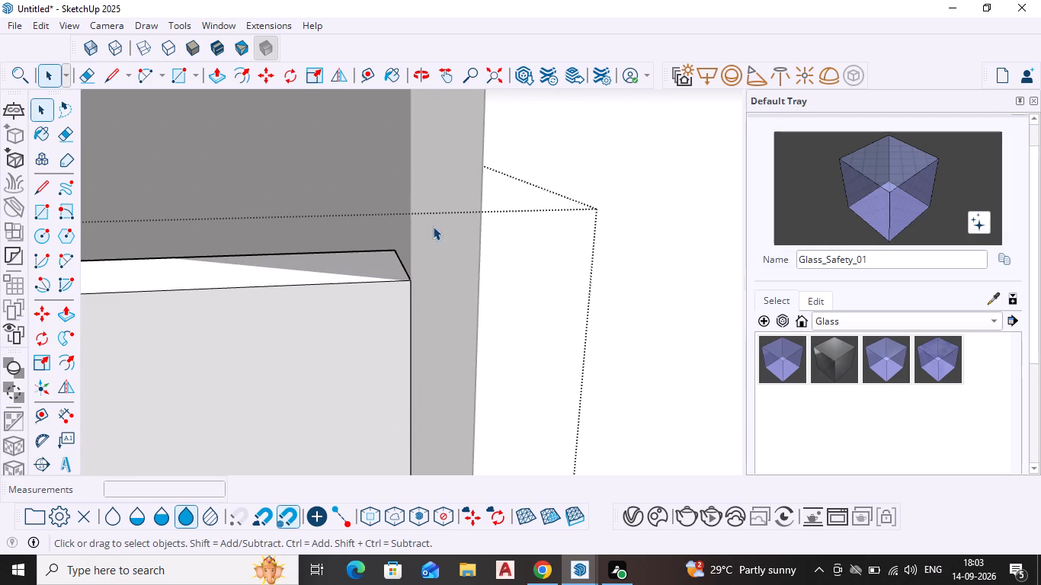
pyautogui.click(431, 232)
pyautogui.scroll(-10, 428, 194)
pyautogui.scroll(5, 437, 199)
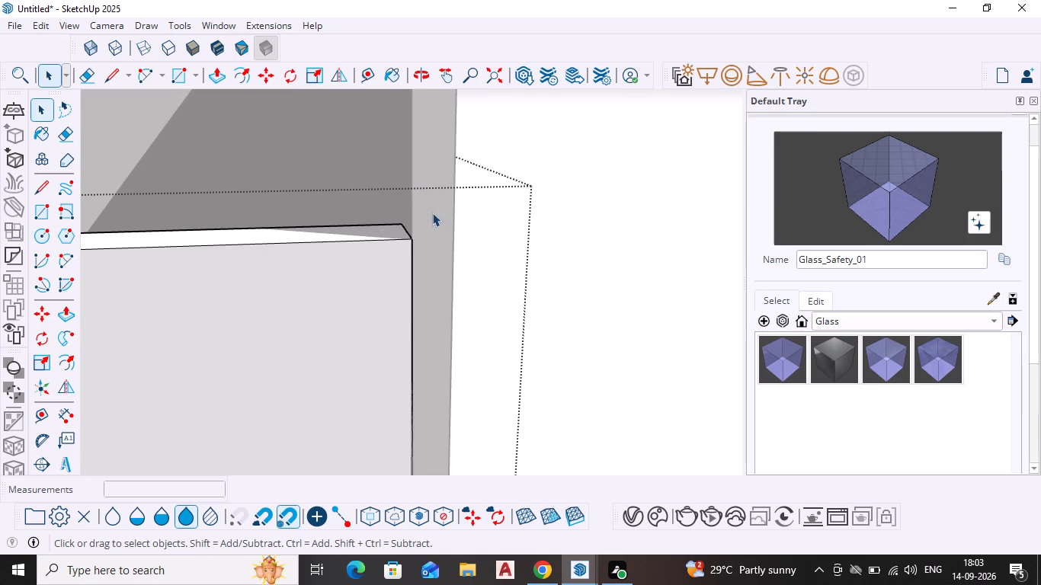
pyautogui.scroll(7, 432, 213)
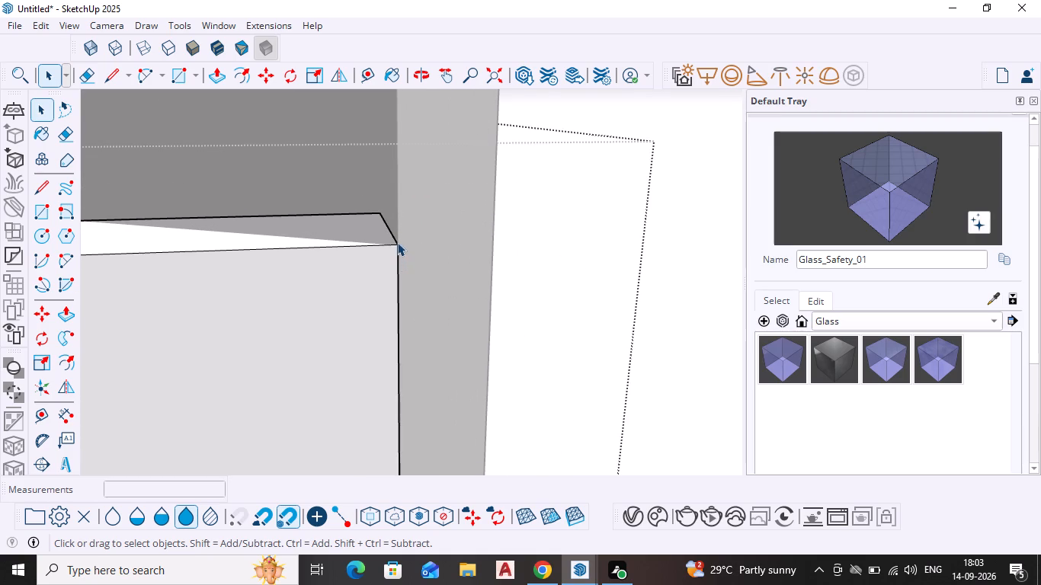
pyautogui.scroll(-20, 392, 236)
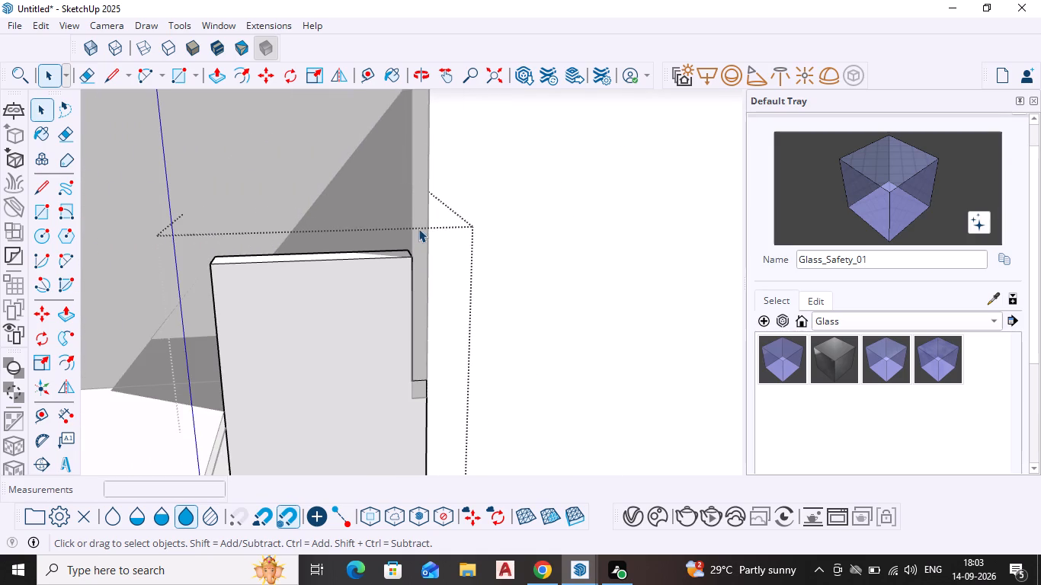
pyautogui.press('Escape')
pyautogui.scroll(8, 460, 234)
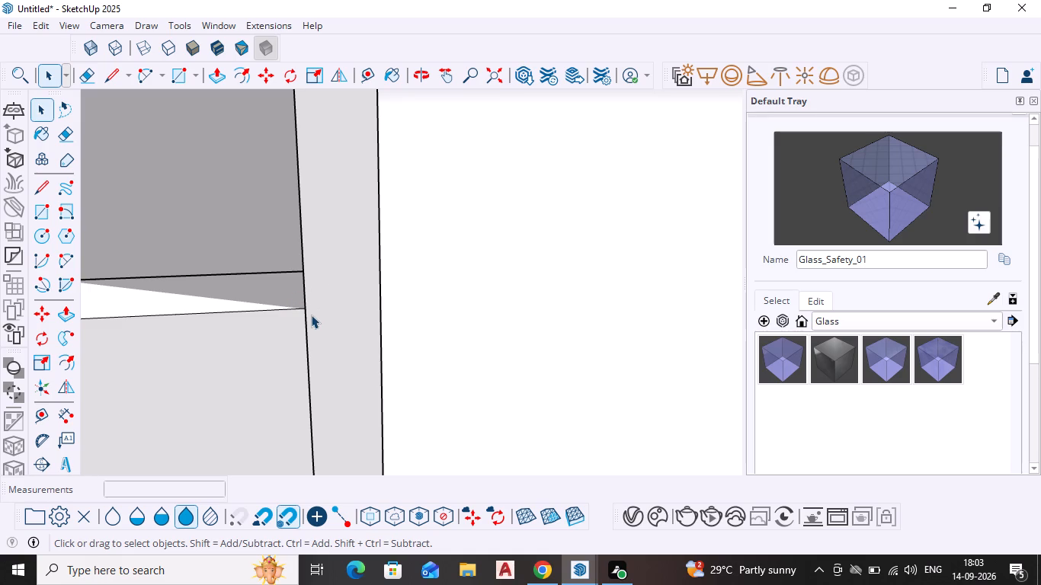
pyautogui.press('l')
pyautogui.press('Return')
pyautogui.moveTo(304, 307); pyautogui.dragTo(311, 304)
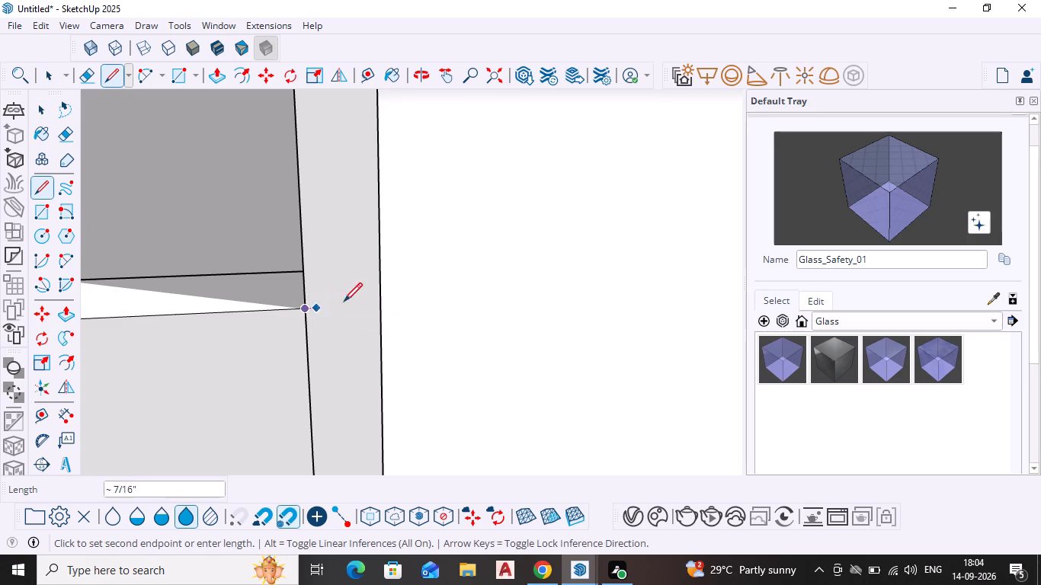
pyautogui.click(382, 301)
pyautogui.press('space')
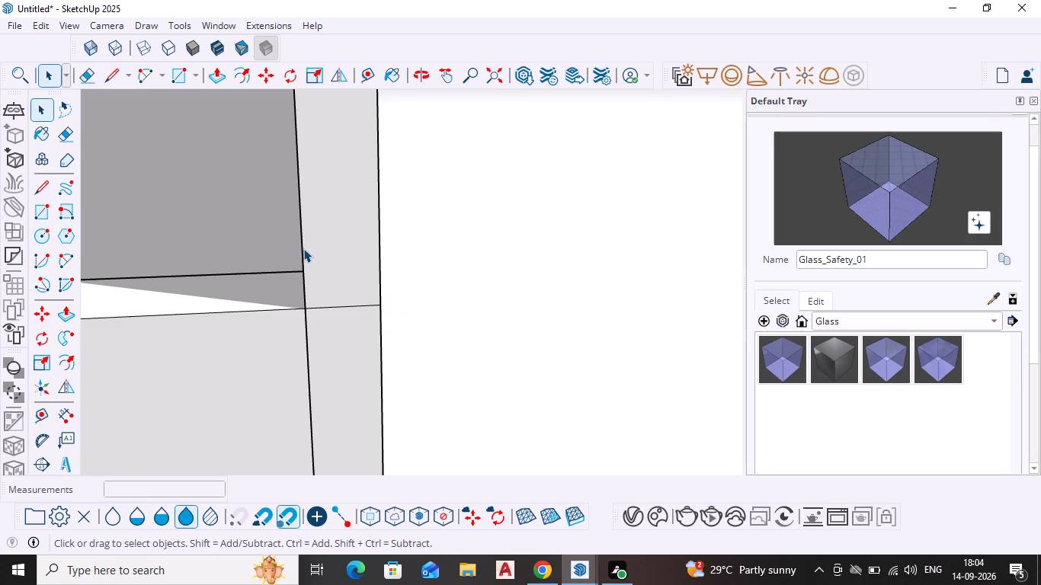
# Delete the upright panel's vertical inner front edge above the line drawn across its front face.
pyautogui.click(303, 248)
pyautogui.press('Delete')
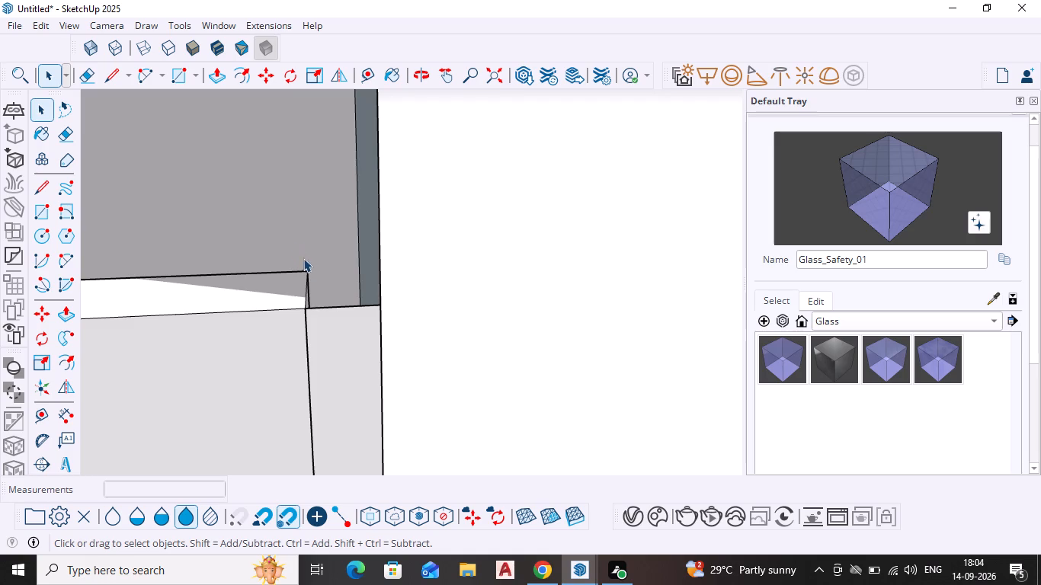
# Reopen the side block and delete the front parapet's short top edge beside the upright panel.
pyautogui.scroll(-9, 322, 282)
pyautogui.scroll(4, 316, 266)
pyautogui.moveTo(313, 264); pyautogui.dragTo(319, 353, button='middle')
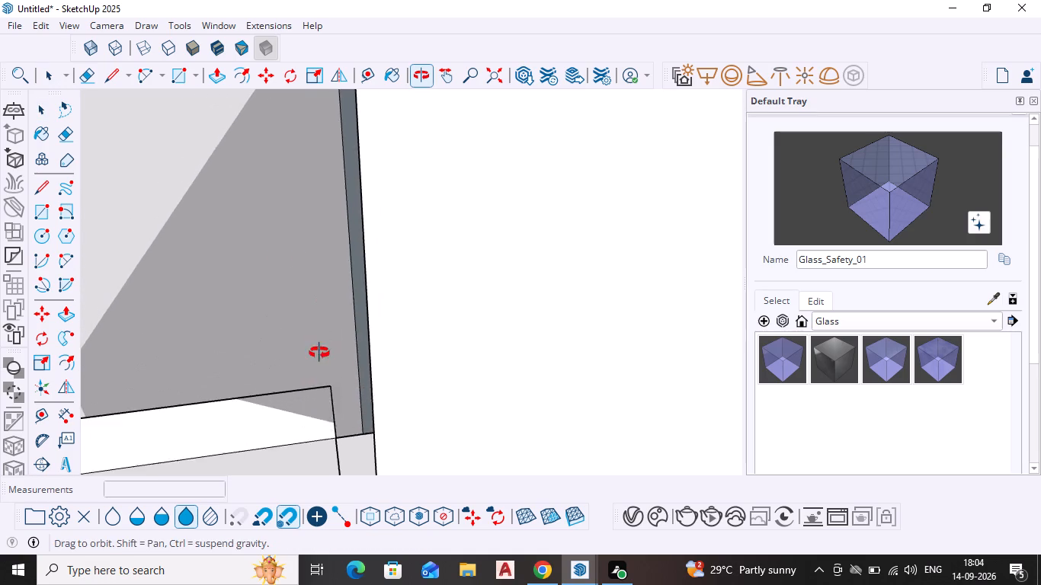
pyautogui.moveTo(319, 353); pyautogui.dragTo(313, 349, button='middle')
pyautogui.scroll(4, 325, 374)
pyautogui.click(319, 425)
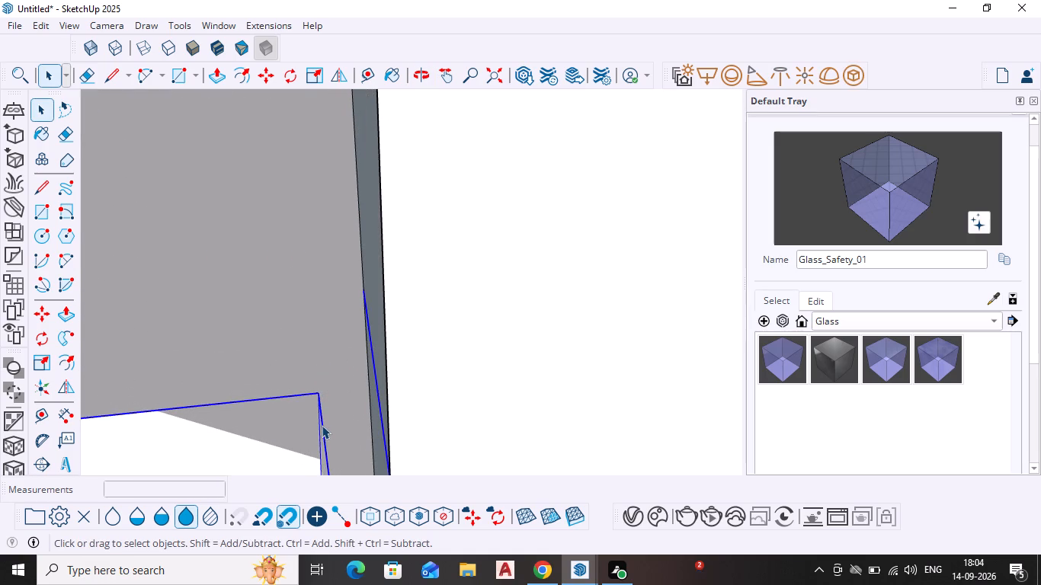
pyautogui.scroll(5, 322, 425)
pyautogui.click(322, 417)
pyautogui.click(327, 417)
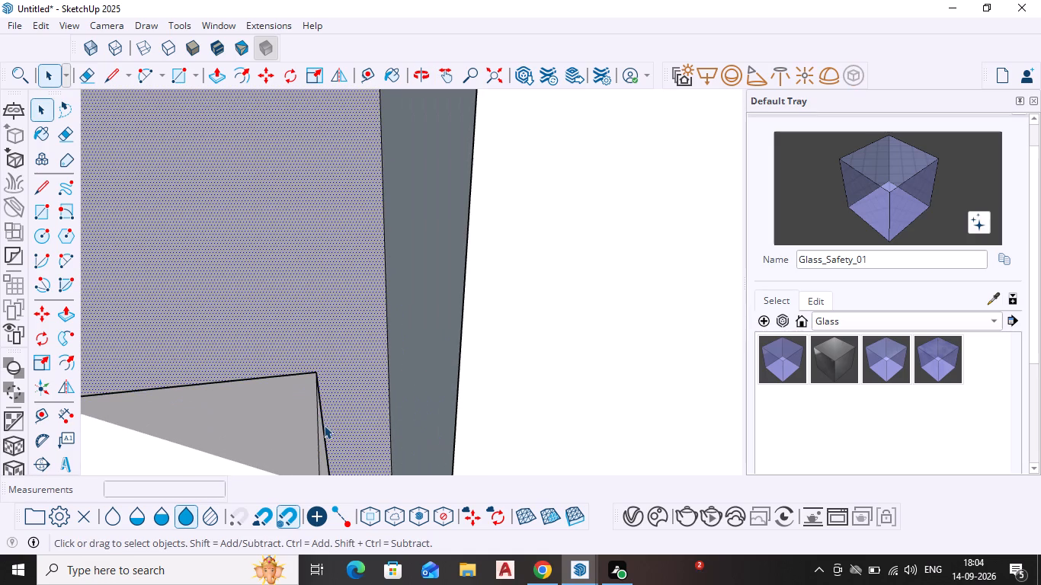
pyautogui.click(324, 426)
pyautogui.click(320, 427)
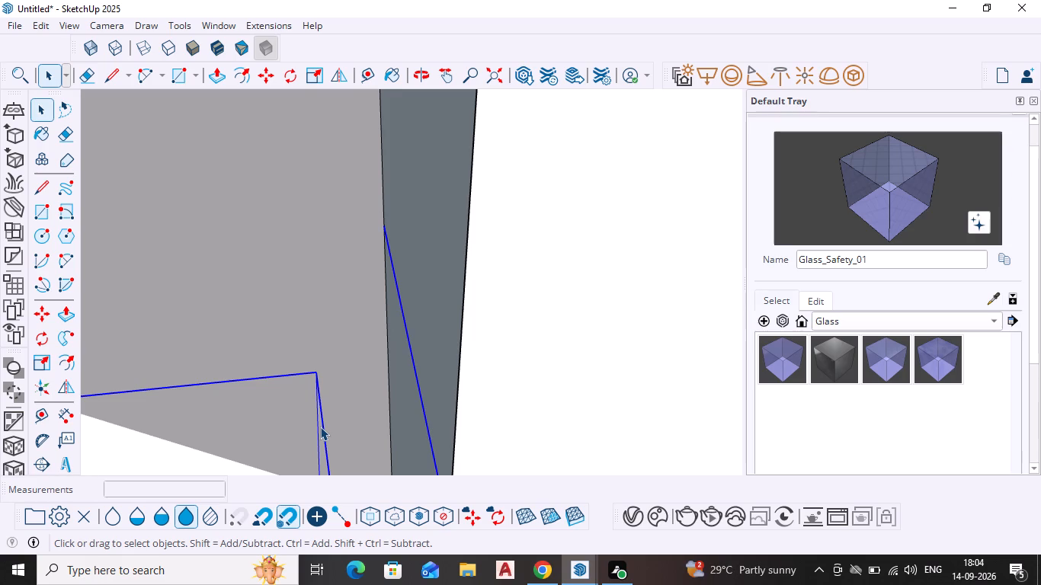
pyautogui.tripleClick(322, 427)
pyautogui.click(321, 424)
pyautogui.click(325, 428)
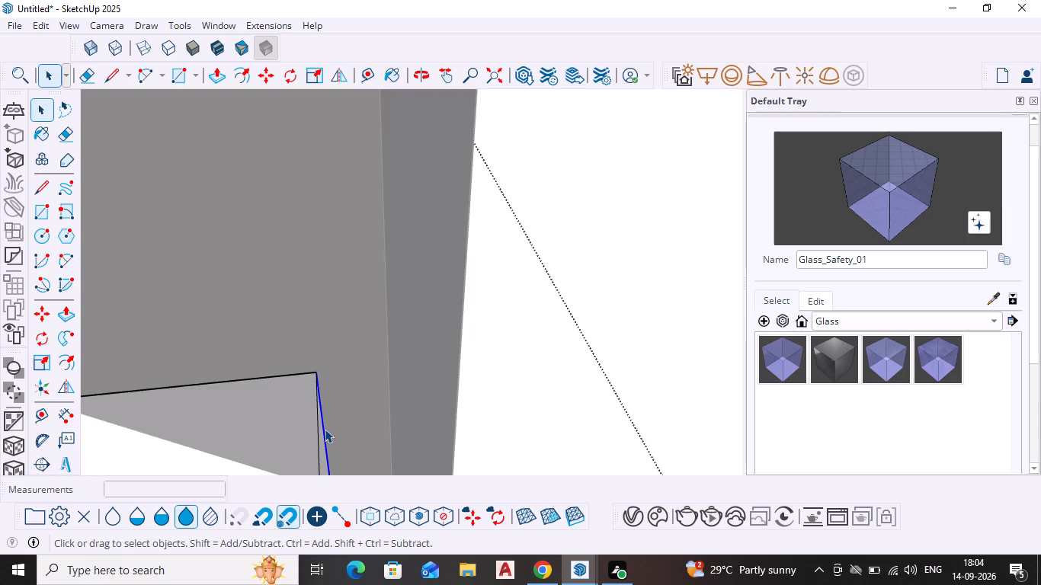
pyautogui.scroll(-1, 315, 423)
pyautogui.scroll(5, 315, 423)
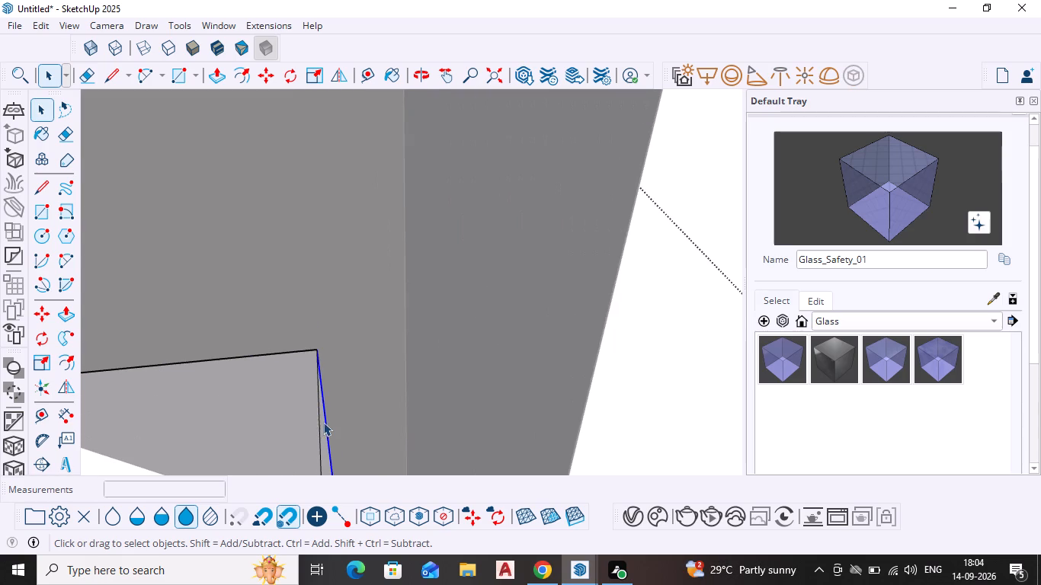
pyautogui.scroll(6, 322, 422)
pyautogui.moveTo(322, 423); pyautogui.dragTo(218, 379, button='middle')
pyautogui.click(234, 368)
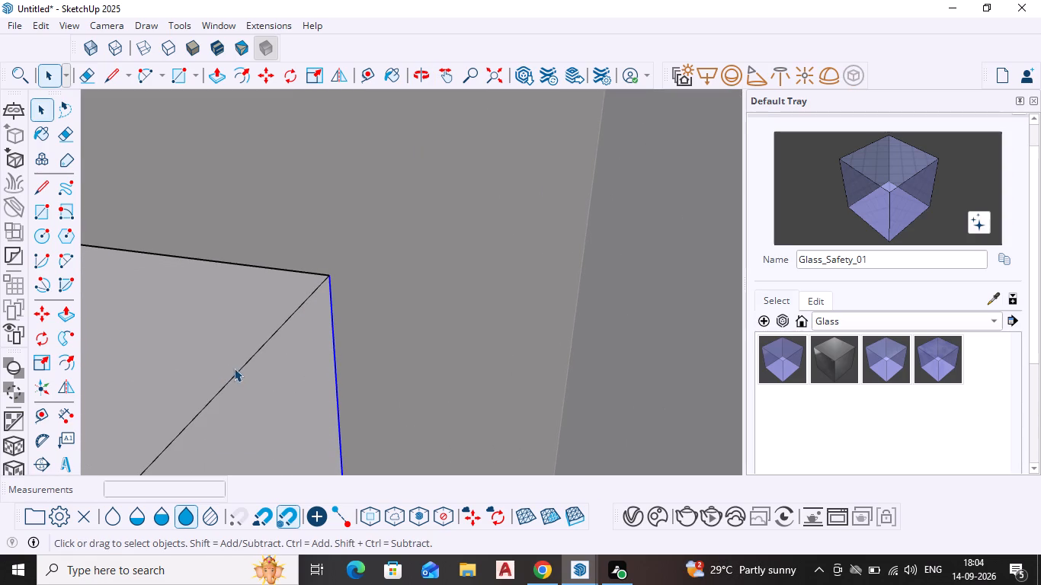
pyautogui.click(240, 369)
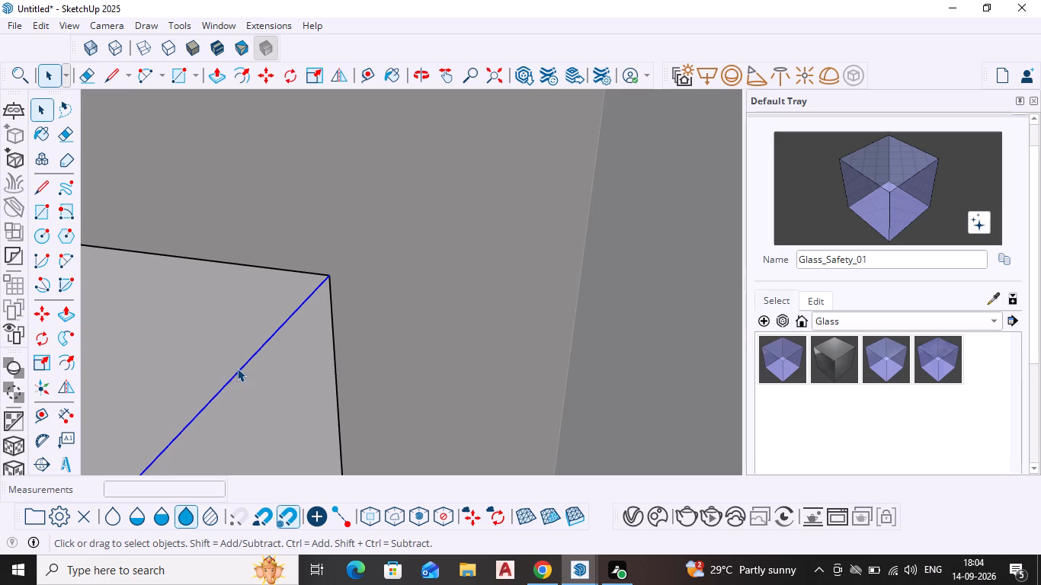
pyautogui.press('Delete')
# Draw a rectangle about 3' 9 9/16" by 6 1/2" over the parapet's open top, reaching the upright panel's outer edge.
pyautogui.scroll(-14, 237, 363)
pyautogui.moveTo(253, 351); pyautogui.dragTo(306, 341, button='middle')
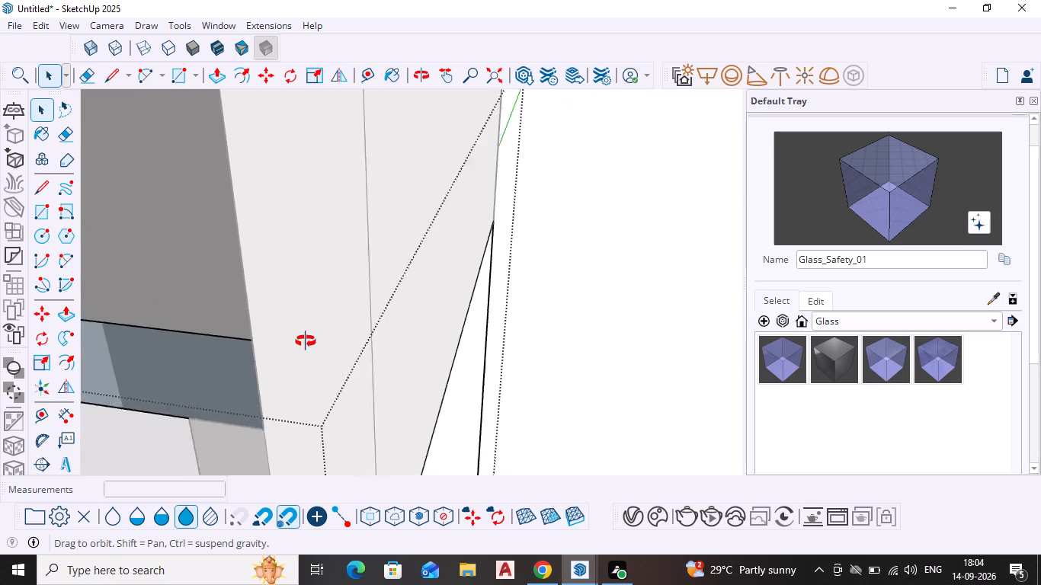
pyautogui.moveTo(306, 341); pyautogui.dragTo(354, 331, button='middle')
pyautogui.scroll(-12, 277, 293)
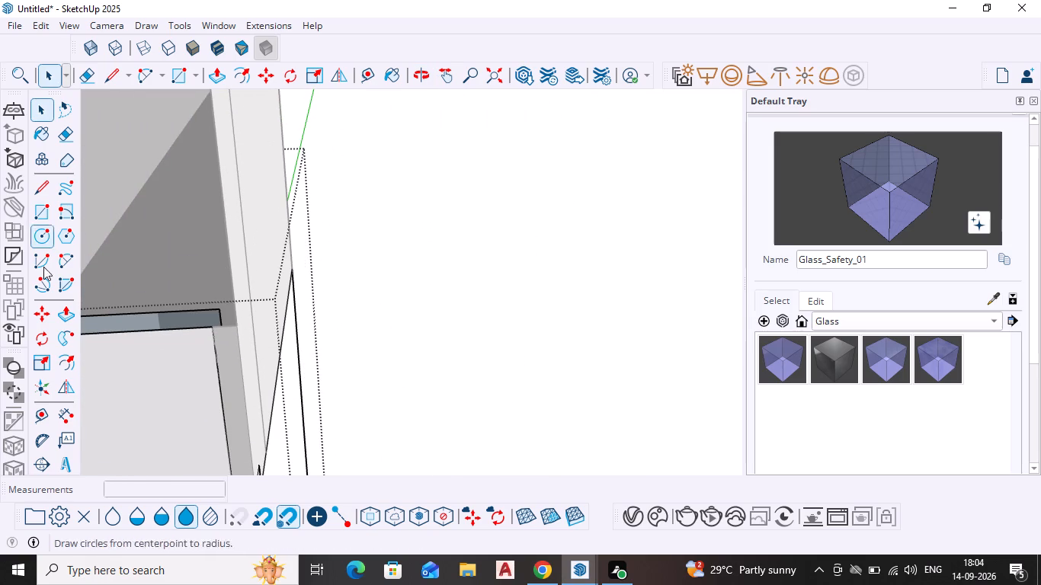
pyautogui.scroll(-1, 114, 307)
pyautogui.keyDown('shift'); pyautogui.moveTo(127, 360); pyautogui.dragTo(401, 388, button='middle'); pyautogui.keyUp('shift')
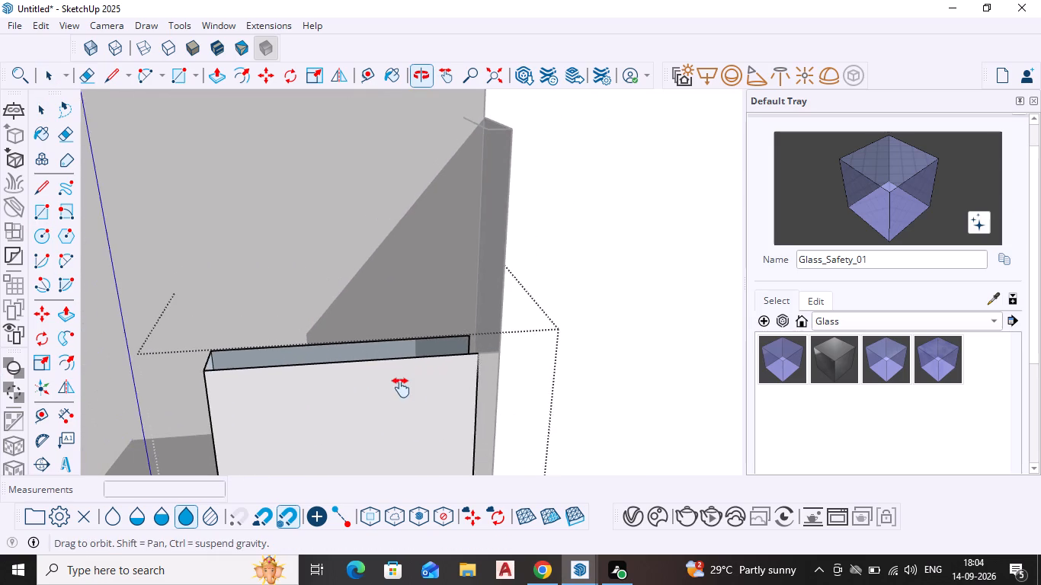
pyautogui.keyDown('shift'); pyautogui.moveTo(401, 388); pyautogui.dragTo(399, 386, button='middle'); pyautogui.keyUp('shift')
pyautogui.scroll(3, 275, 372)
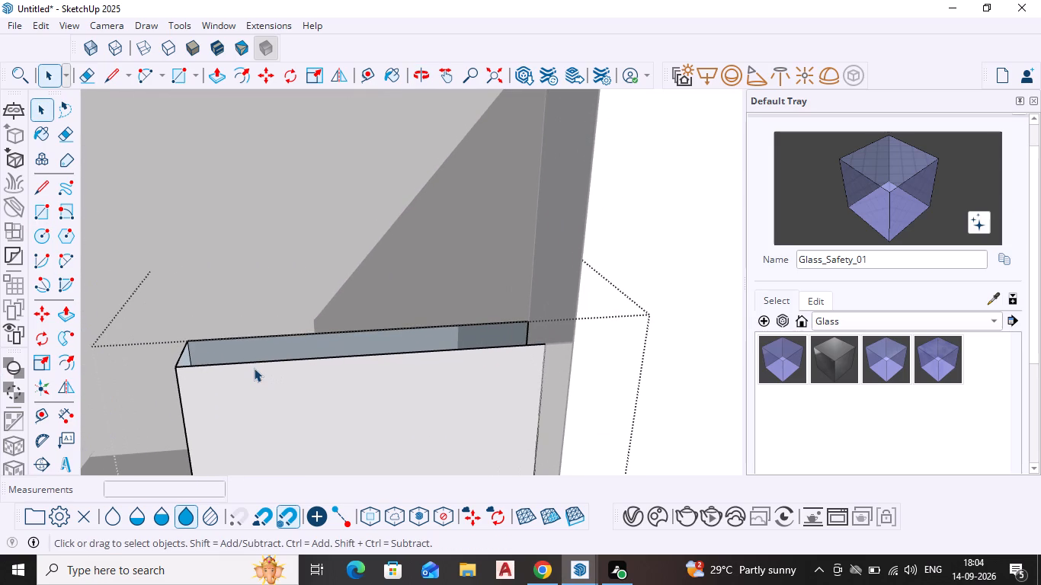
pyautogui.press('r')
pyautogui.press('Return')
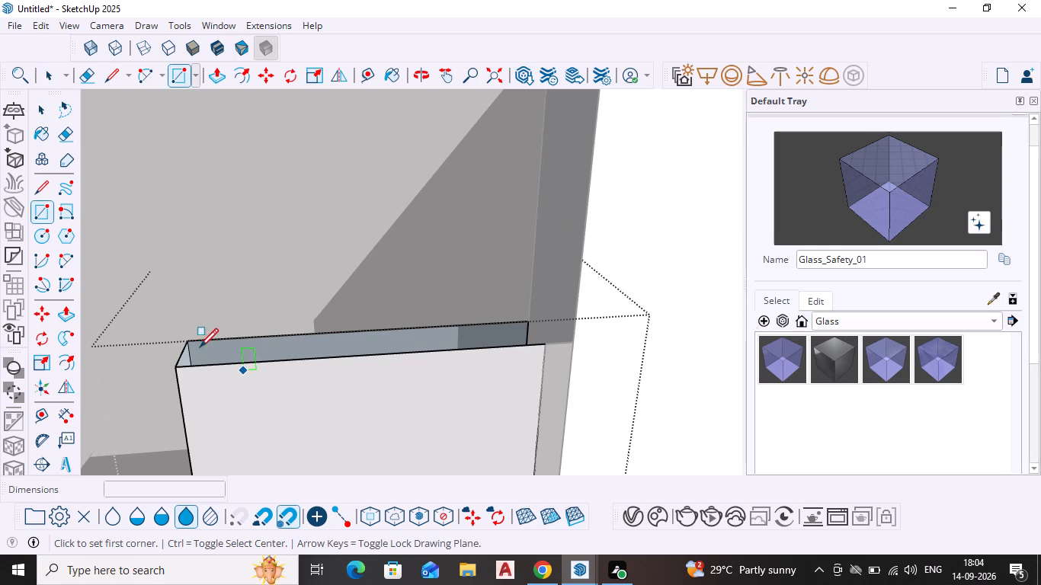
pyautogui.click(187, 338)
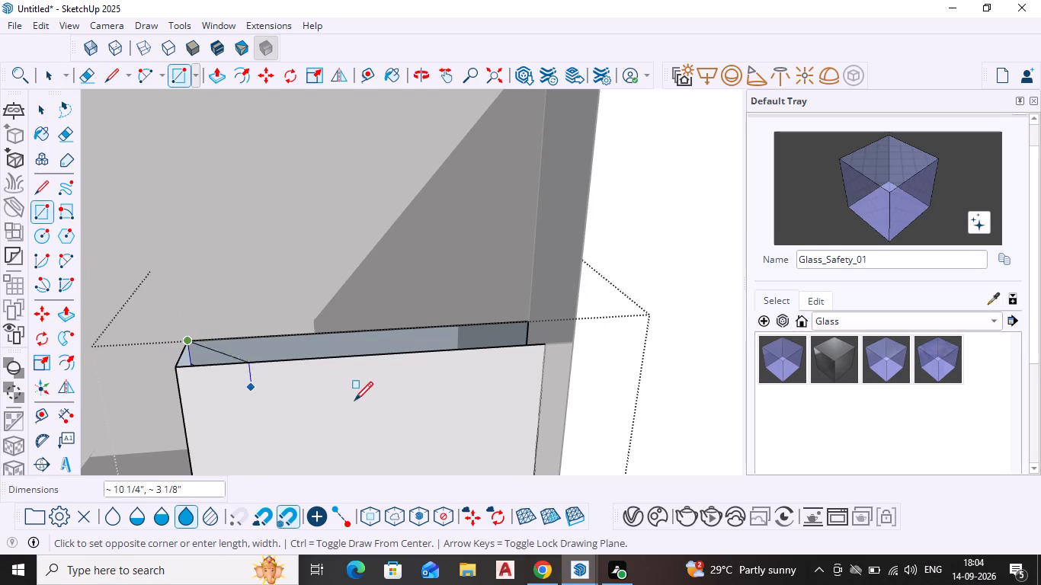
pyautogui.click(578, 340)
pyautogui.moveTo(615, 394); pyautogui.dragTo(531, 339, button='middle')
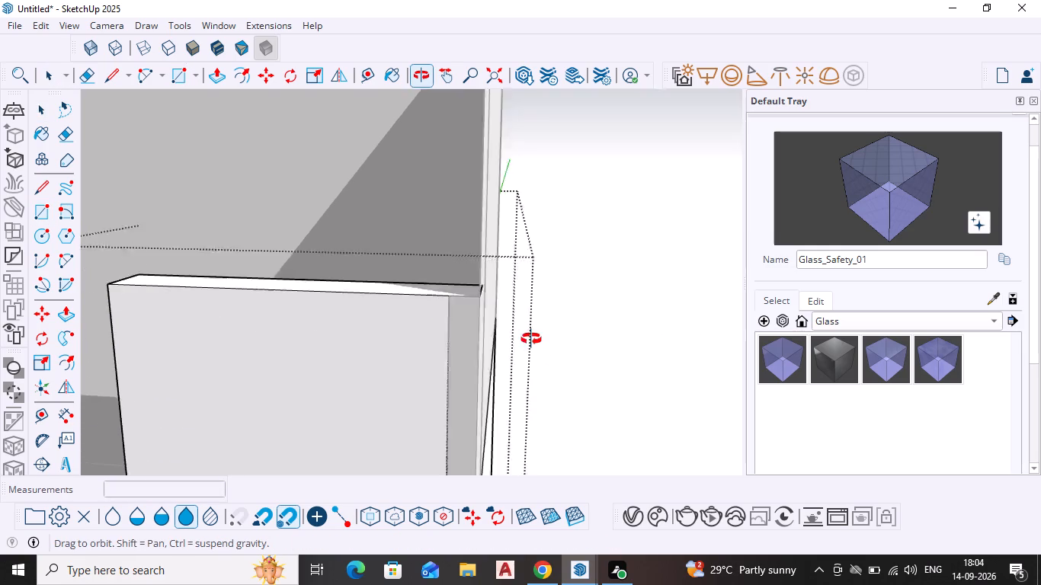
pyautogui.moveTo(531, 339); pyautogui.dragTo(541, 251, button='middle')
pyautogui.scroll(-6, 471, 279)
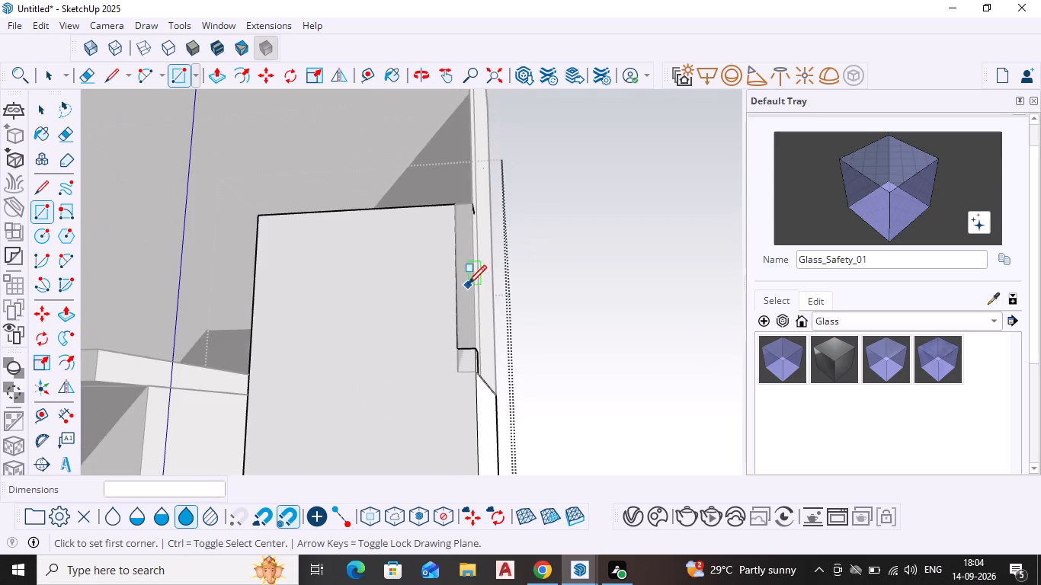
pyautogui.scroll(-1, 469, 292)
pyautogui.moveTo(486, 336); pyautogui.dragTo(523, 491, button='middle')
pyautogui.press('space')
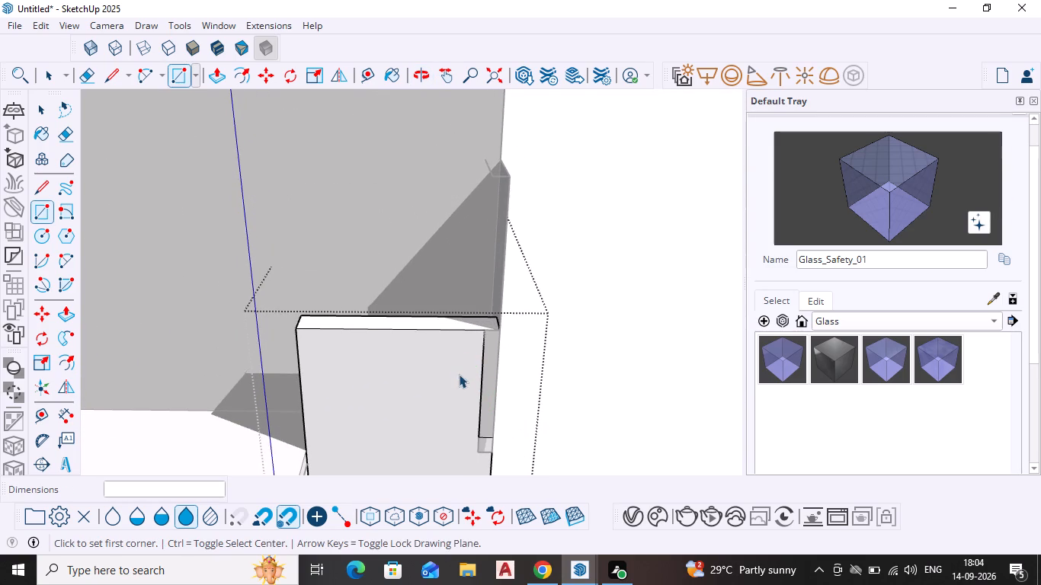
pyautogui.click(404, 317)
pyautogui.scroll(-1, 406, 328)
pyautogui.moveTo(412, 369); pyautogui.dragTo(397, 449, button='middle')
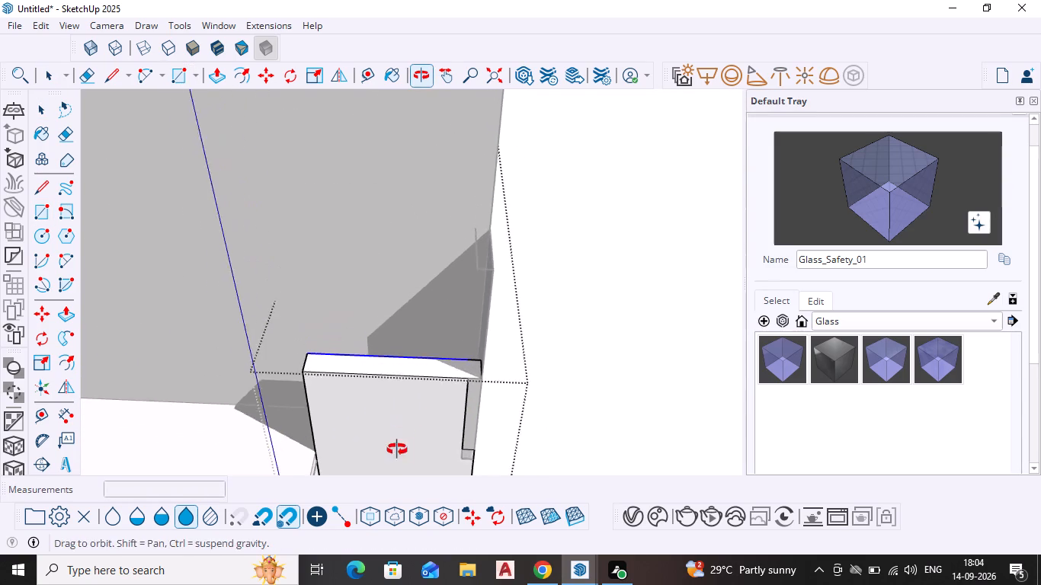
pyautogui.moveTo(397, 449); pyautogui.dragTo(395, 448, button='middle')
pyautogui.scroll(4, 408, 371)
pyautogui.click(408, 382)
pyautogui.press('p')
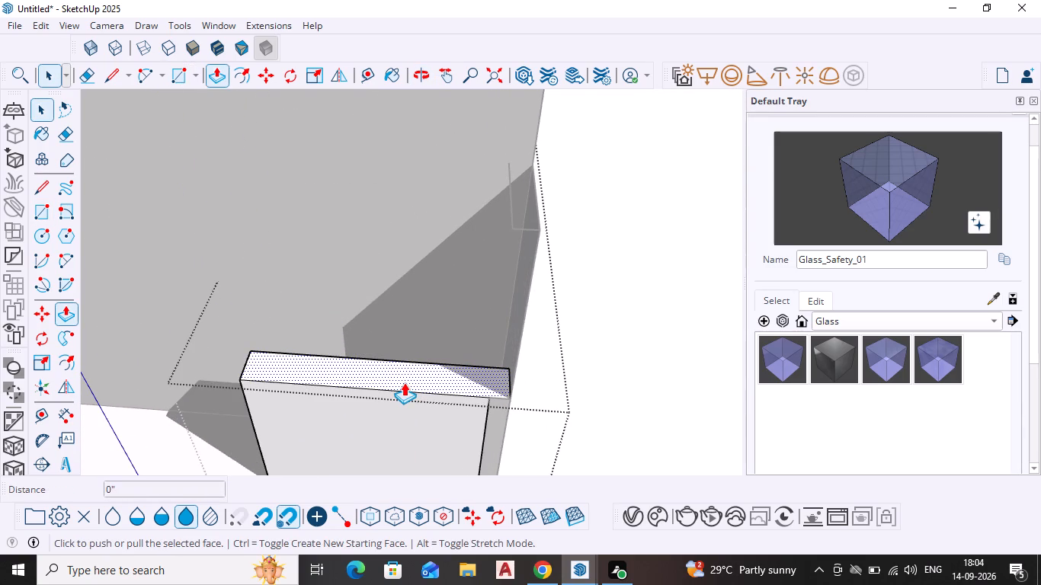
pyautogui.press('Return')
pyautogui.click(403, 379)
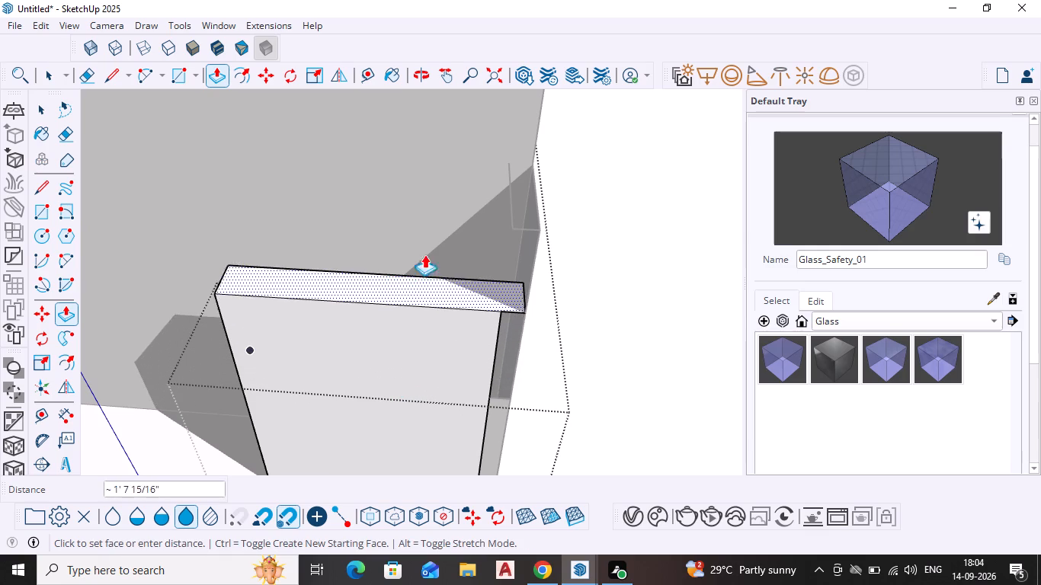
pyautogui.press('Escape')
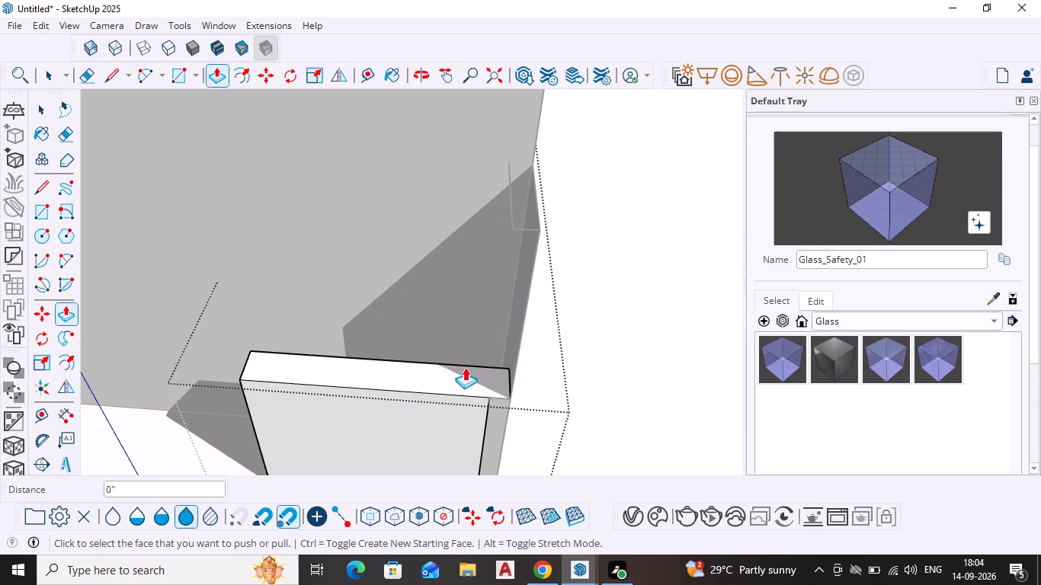
# Undo the rectangle, edge deletions, line across the upright panel and last lowering of the front parapet, and close the side block.
pyautogui.hotkey('ctrl', 'z')
pyautogui.hotkey('ctrl', 'z')
pyautogui.hotkey('ctrl', 'z')
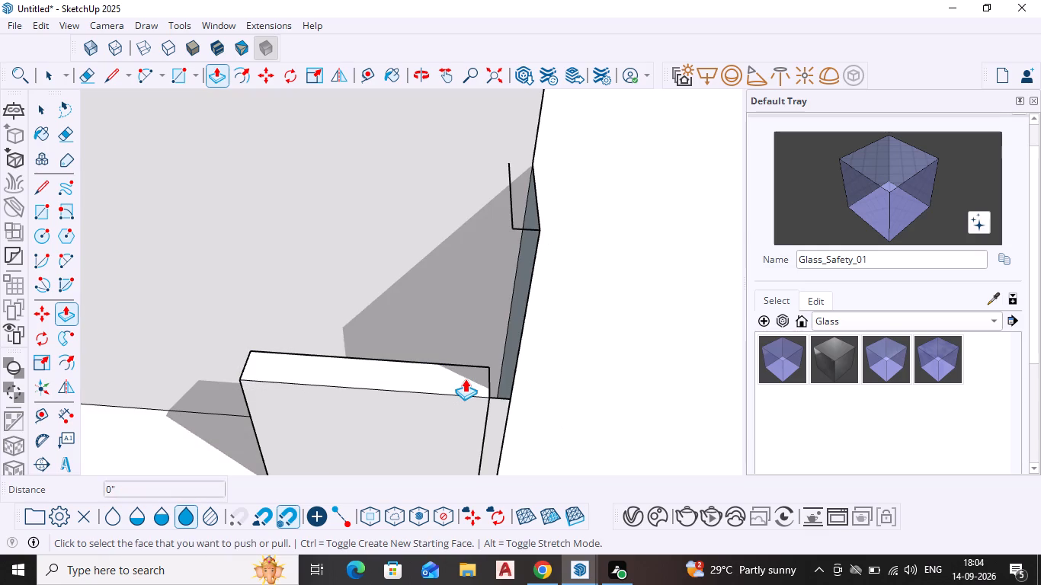
pyautogui.hotkey('ctrl', 'z')
pyautogui.hotkey('ctrl', 'z')
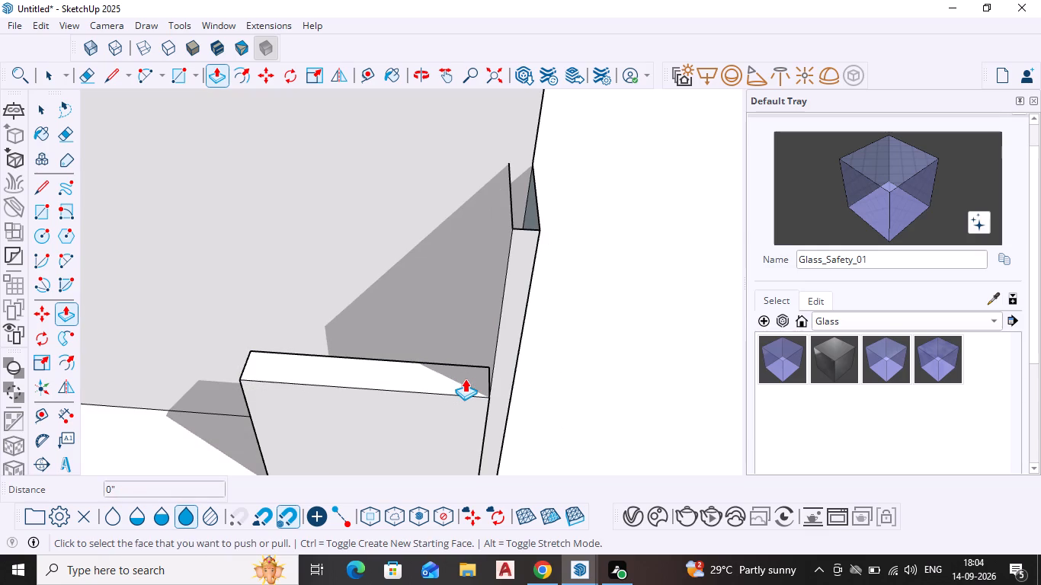
pyautogui.hotkey('ctrl', 'z')
pyautogui.hotkey('ctrl', 'z')
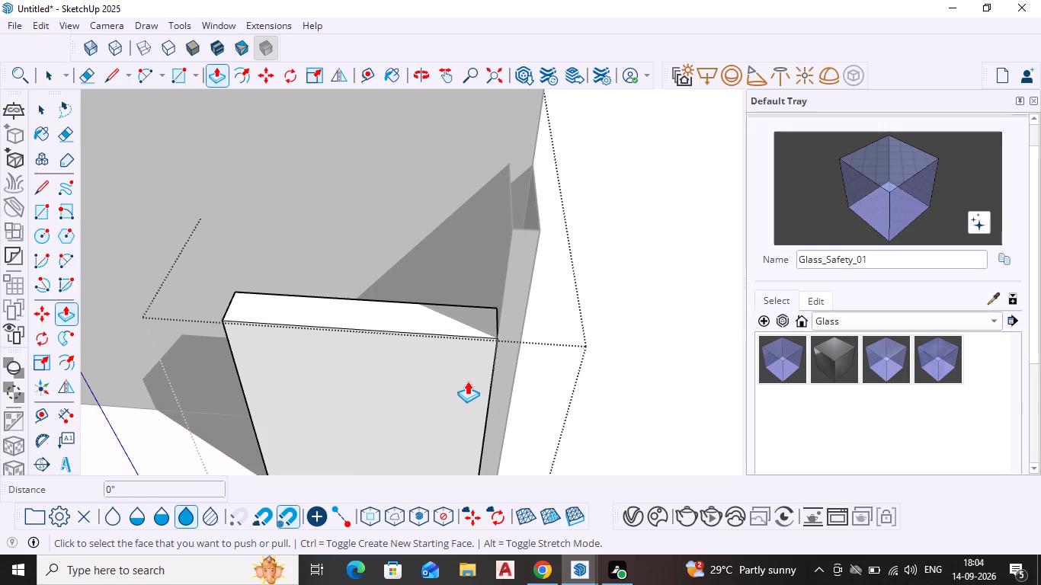
pyautogui.press('Escape')
pyautogui.scroll(-5, 614, 357)
pyautogui.press('space')
pyautogui.press('space')
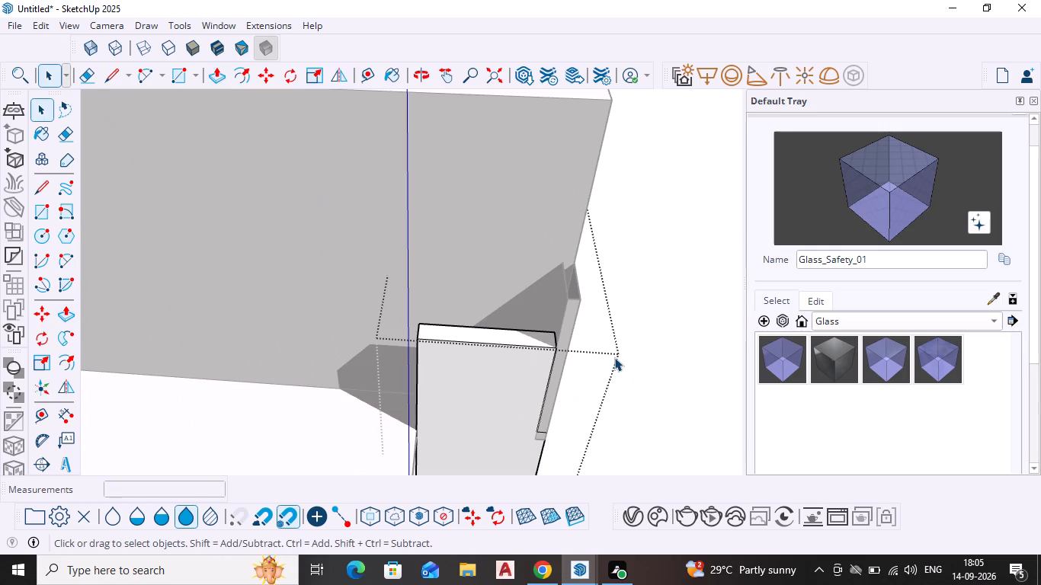
pyautogui.click(641, 324)
# Examine the junction between the front parapet and the upright panel from the front, above and the side.
pyautogui.scroll(-2, 625, 350)
pyautogui.moveTo(612, 395); pyautogui.dragTo(498, 374, button='middle')
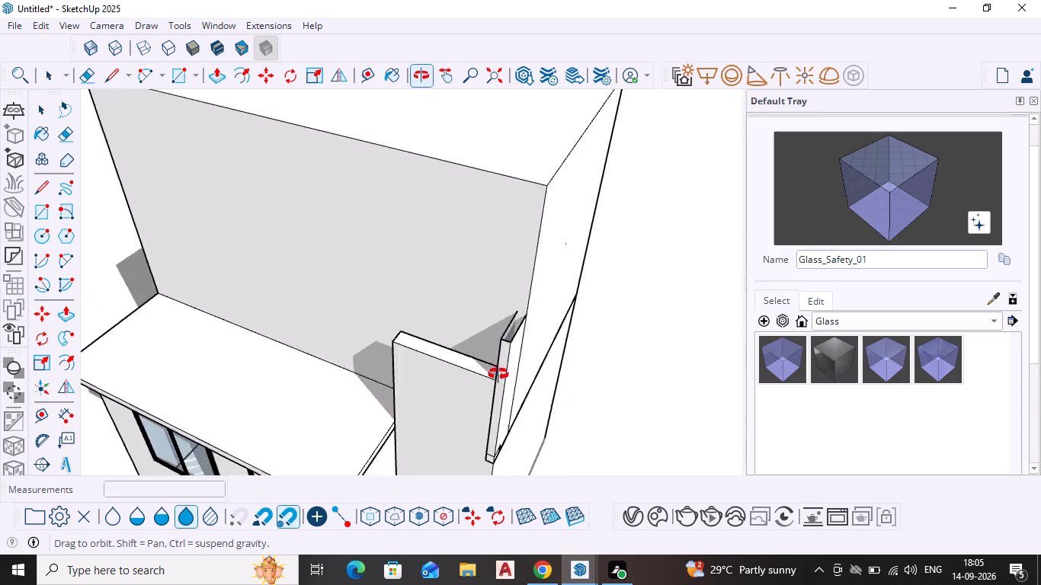
pyautogui.moveTo(498, 374); pyautogui.dragTo(583, 256, button='middle')
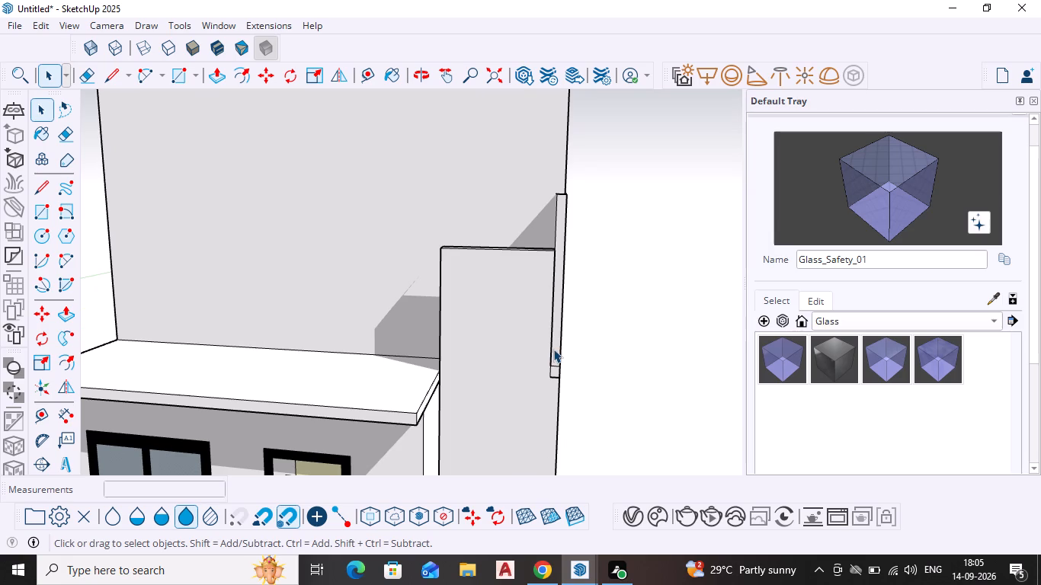
pyautogui.scroll(1, 471, 209)
pyautogui.scroll(-8, 549, 205)
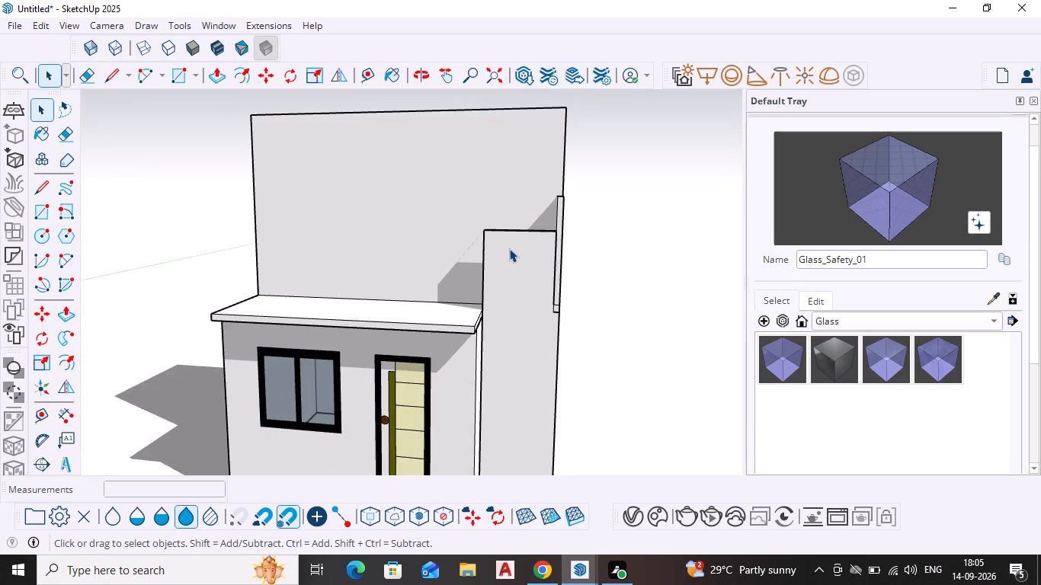
pyautogui.scroll(-3, 509, 248)
pyautogui.moveTo(516, 206); pyautogui.dragTo(510, 424, button='middle')
pyautogui.scroll(5, 513, 302)
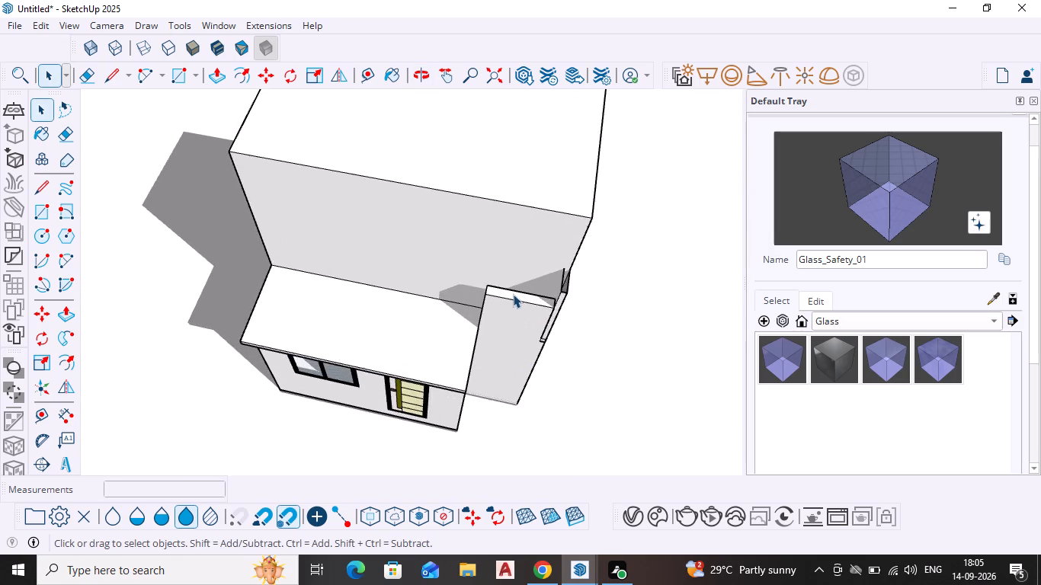
pyautogui.scroll(3, 513, 294)
pyautogui.scroll(3, 588, 320)
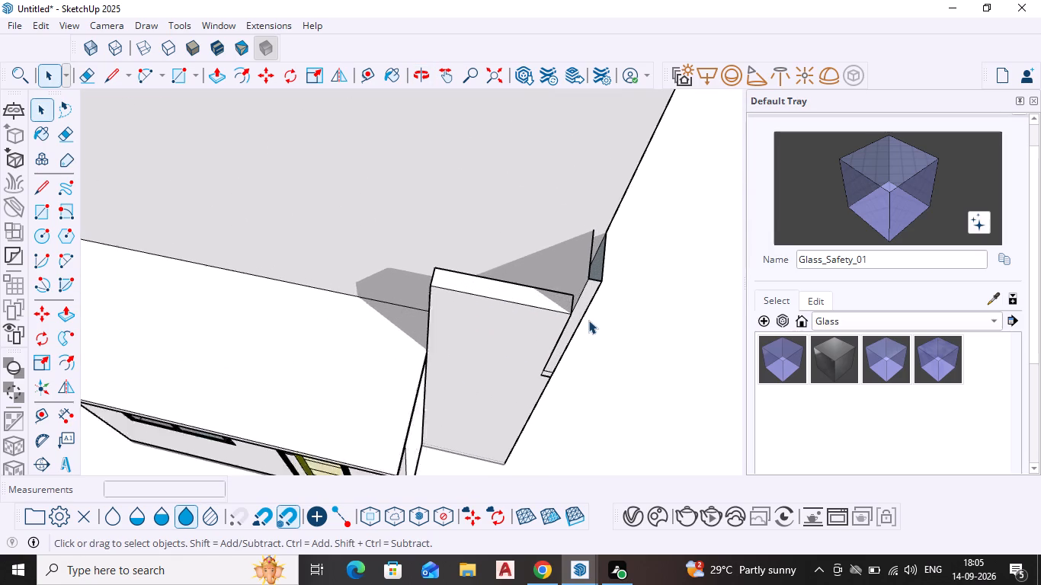
pyautogui.scroll(1, 588, 320)
pyautogui.moveTo(585, 316); pyautogui.dragTo(710, 347, button='middle')
pyautogui.moveTo(586, 251); pyautogui.dragTo(607, 245, button='middle')
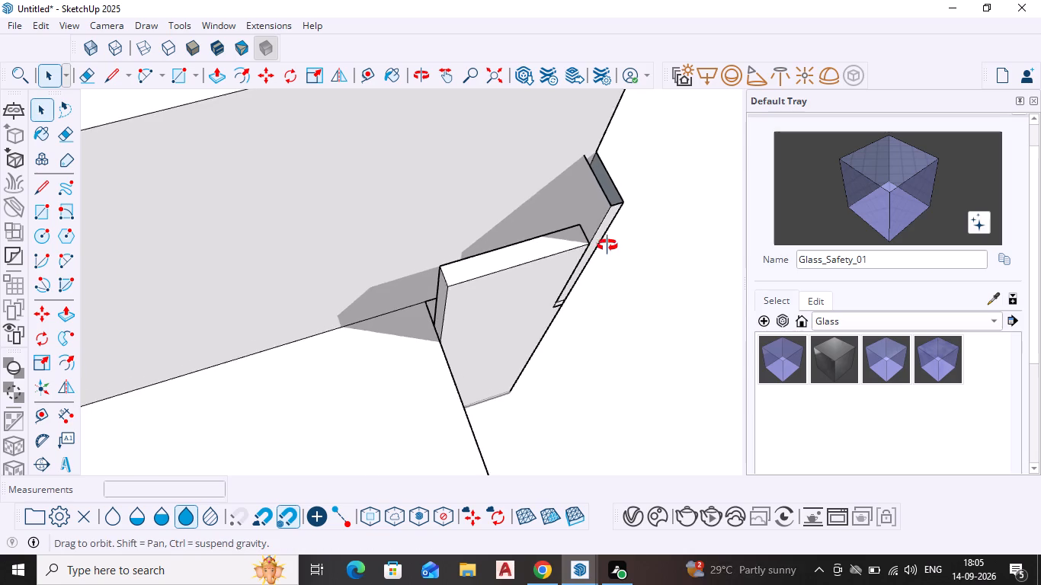
pyautogui.moveTo(607, 245); pyautogui.dragTo(623, 258, button='middle')
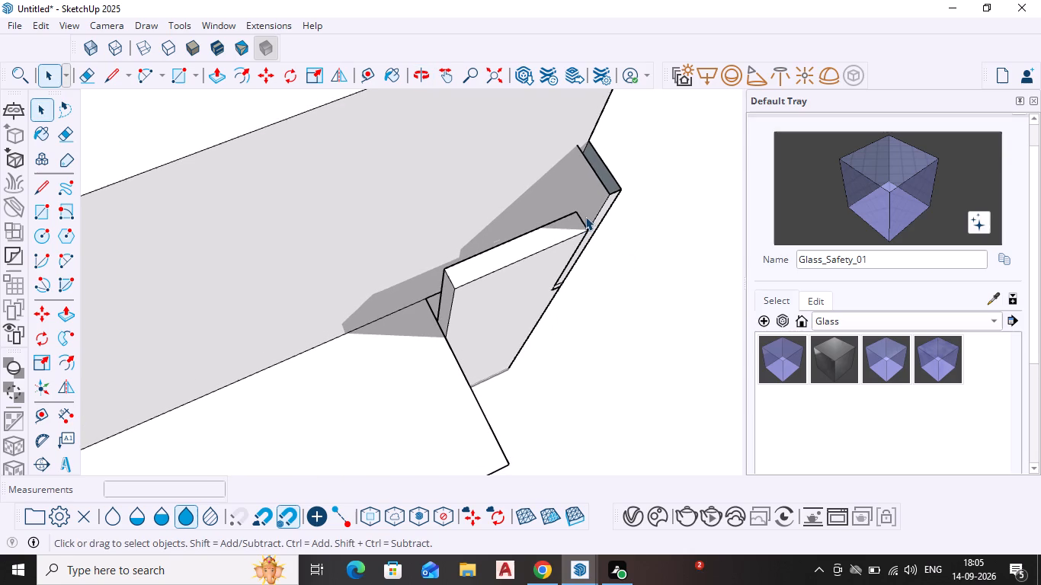
pyautogui.scroll(4, 598, 238)
pyautogui.moveTo(595, 235); pyautogui.dragTo(414, 191, button='middle')
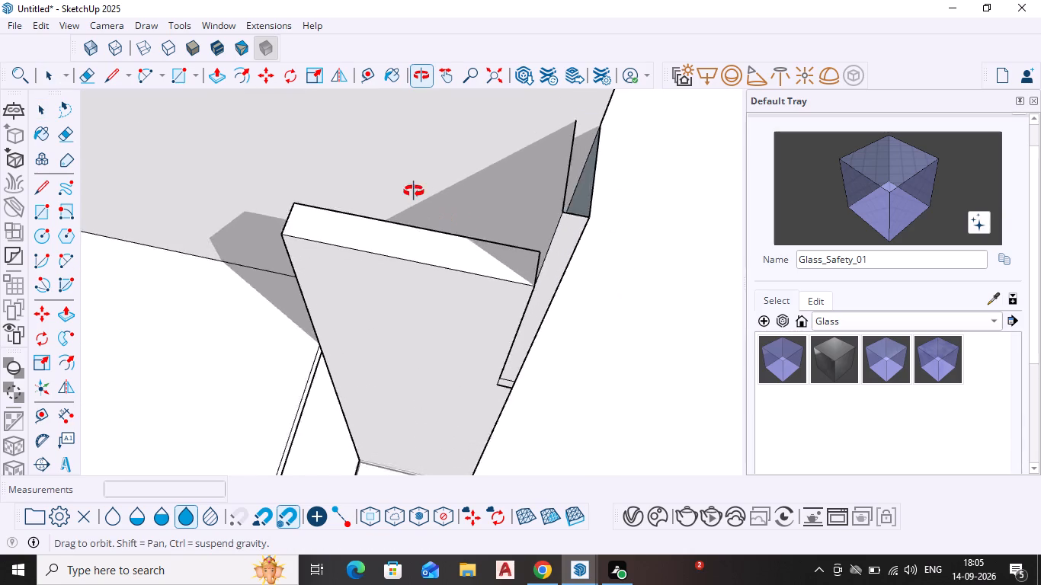
pyautogui.moveTo(414, 191); pyautogui.dragTo(420, 152, button='middle')
pyautogui.scroll(4, 527, 229)
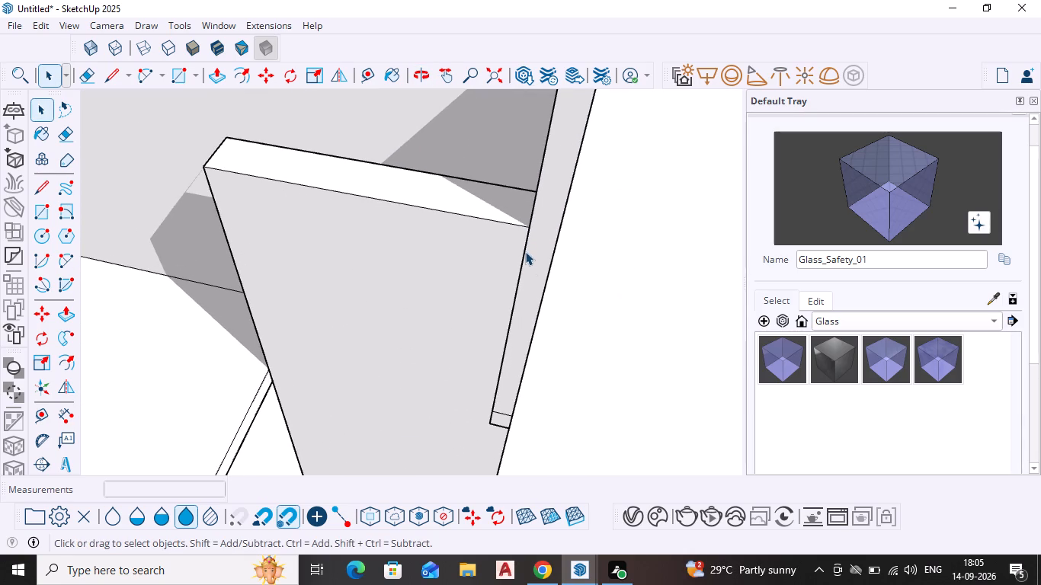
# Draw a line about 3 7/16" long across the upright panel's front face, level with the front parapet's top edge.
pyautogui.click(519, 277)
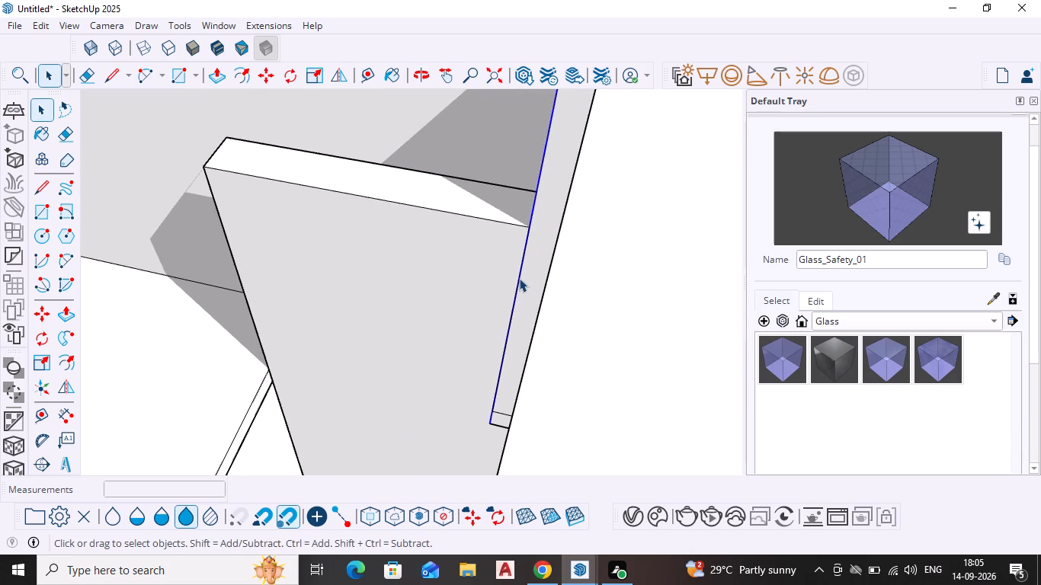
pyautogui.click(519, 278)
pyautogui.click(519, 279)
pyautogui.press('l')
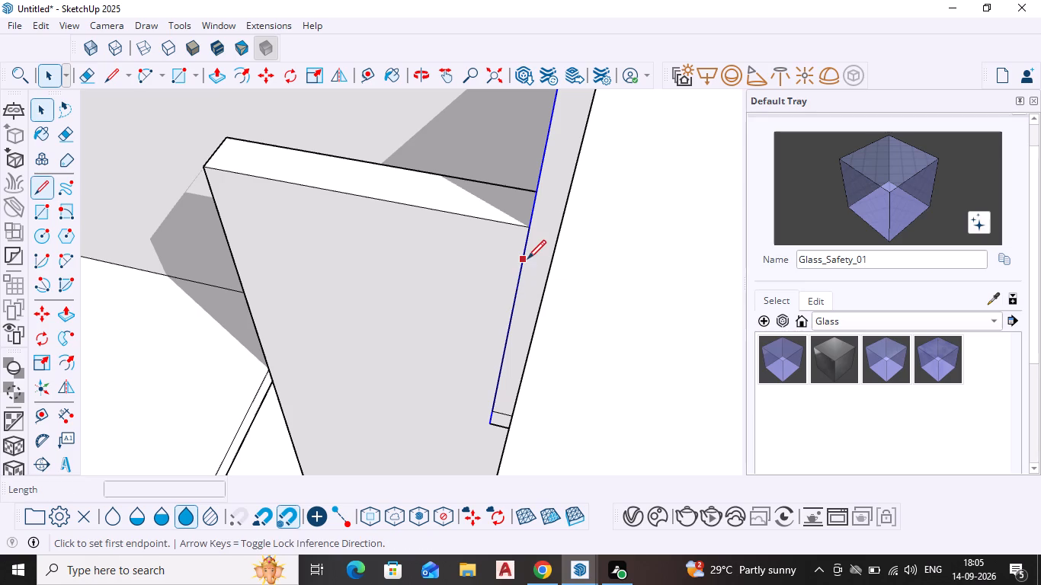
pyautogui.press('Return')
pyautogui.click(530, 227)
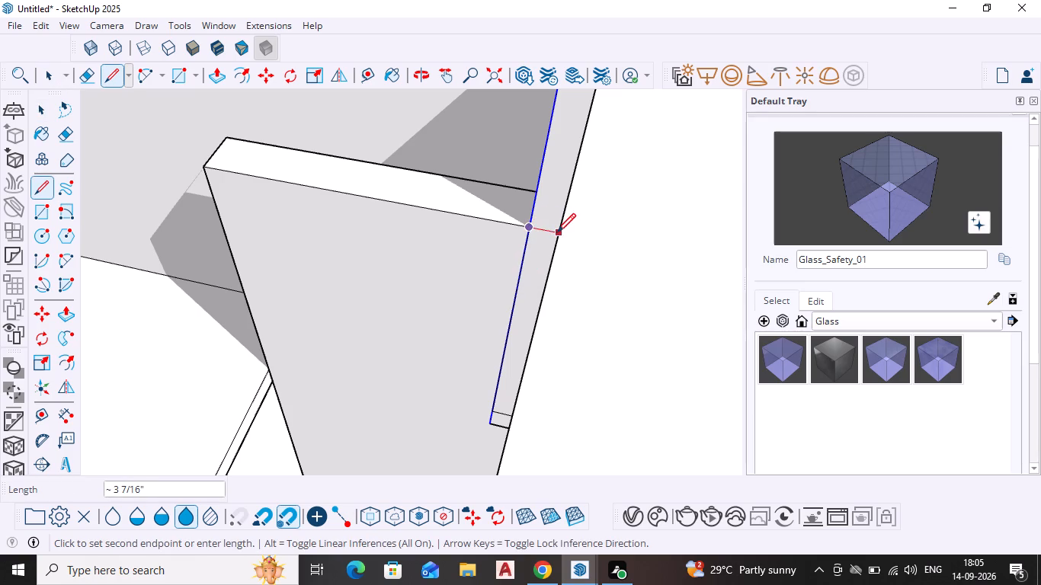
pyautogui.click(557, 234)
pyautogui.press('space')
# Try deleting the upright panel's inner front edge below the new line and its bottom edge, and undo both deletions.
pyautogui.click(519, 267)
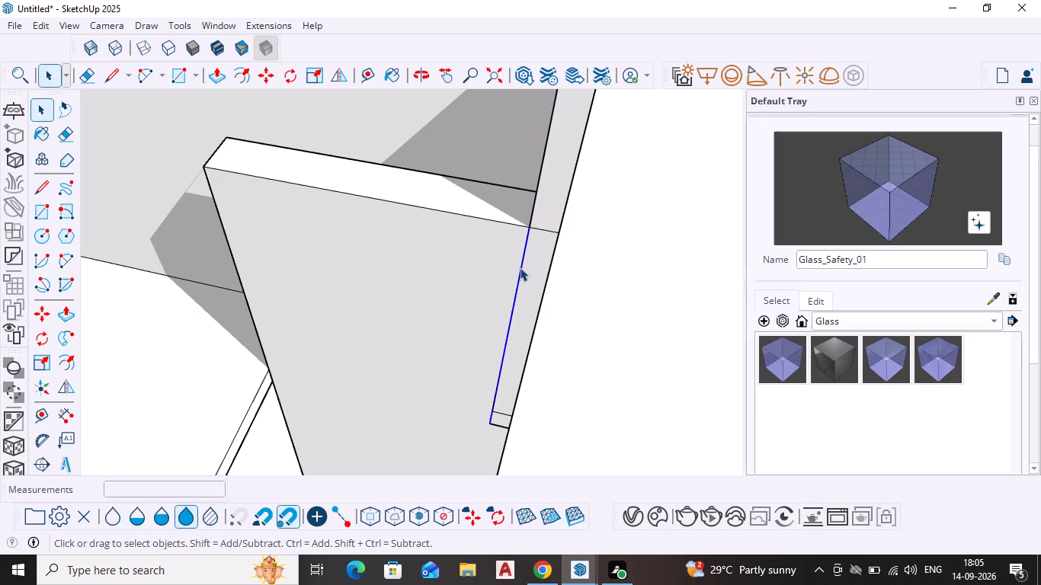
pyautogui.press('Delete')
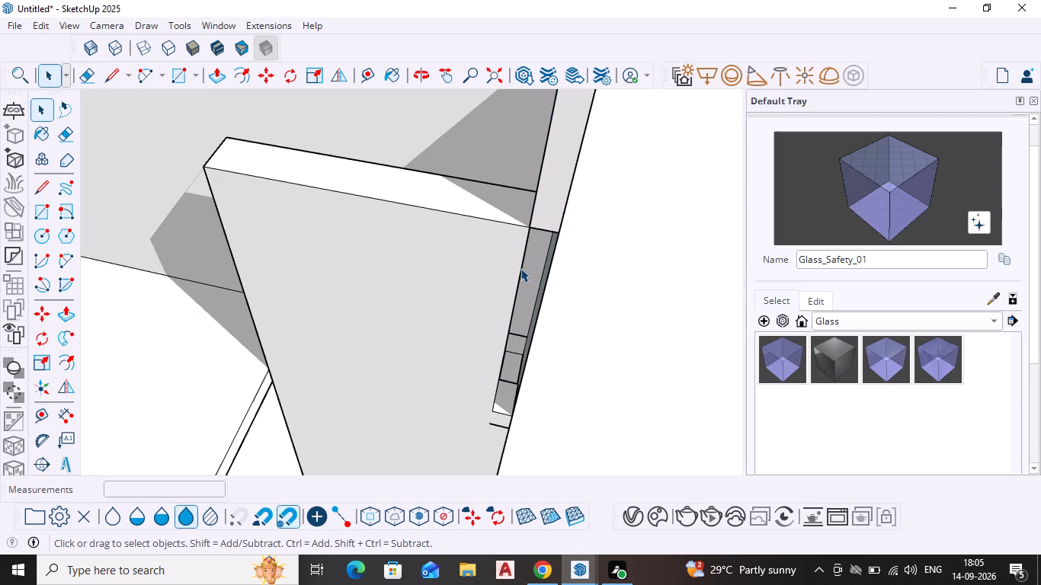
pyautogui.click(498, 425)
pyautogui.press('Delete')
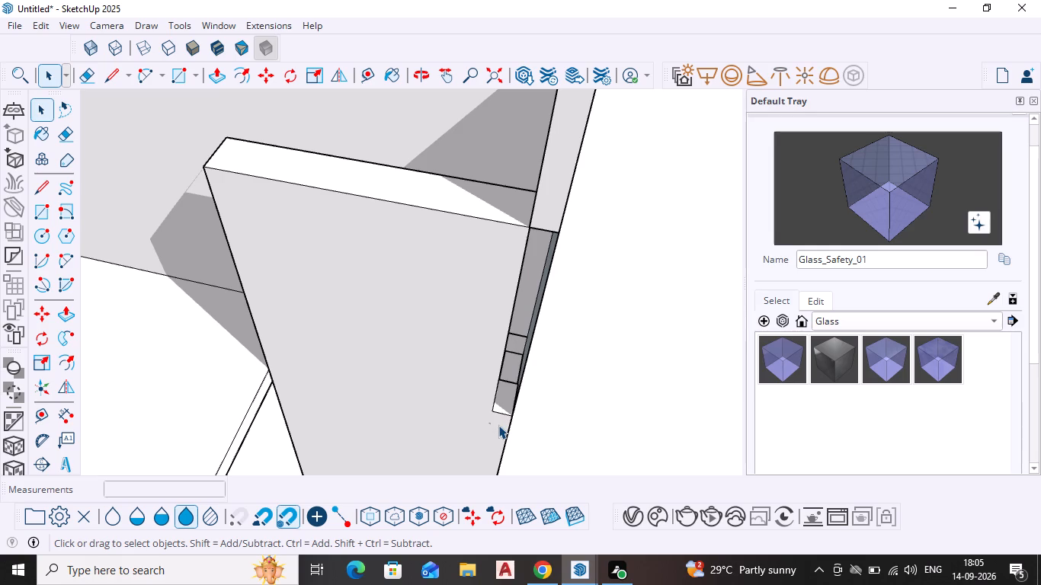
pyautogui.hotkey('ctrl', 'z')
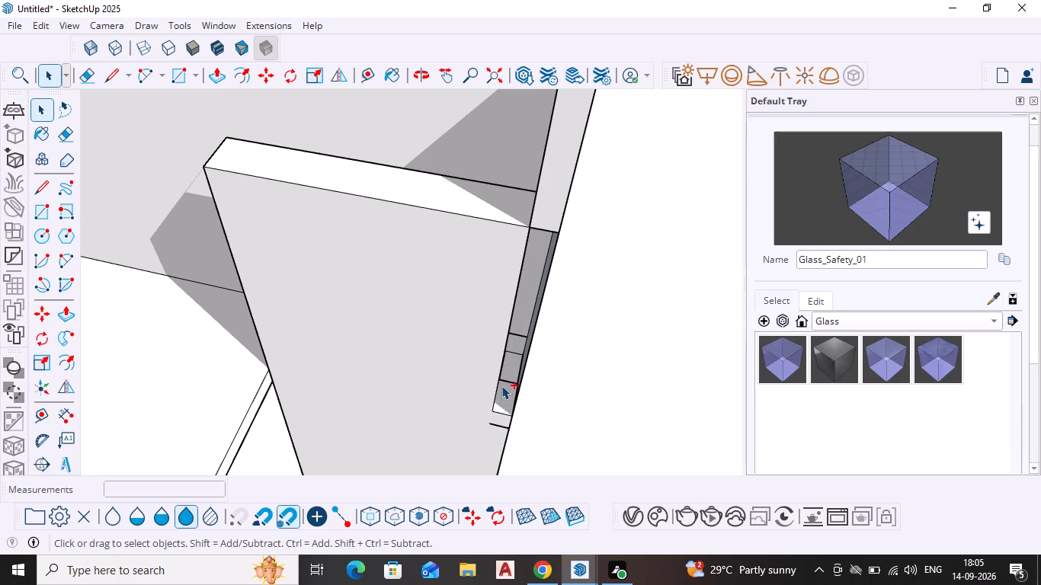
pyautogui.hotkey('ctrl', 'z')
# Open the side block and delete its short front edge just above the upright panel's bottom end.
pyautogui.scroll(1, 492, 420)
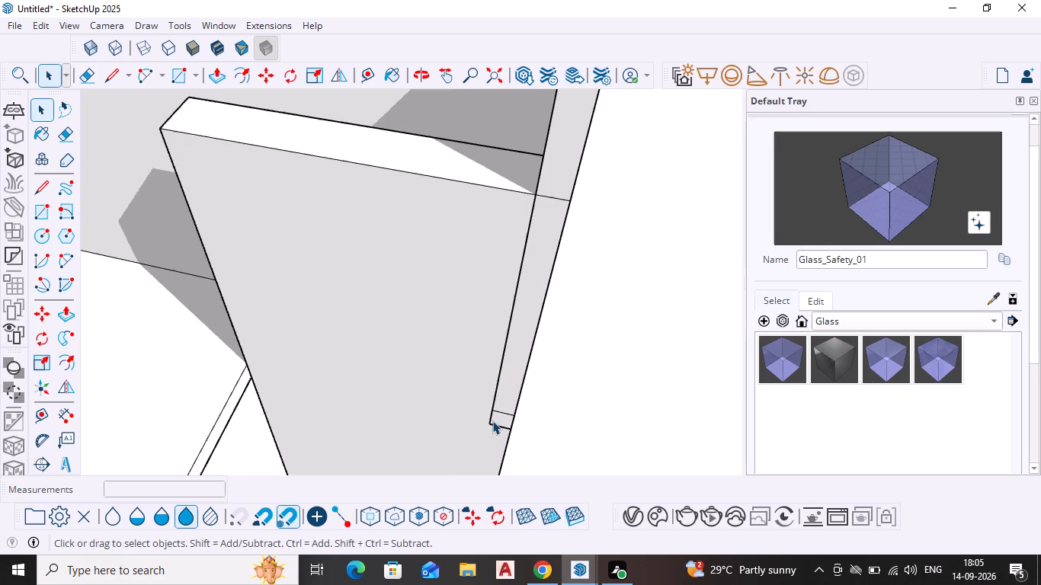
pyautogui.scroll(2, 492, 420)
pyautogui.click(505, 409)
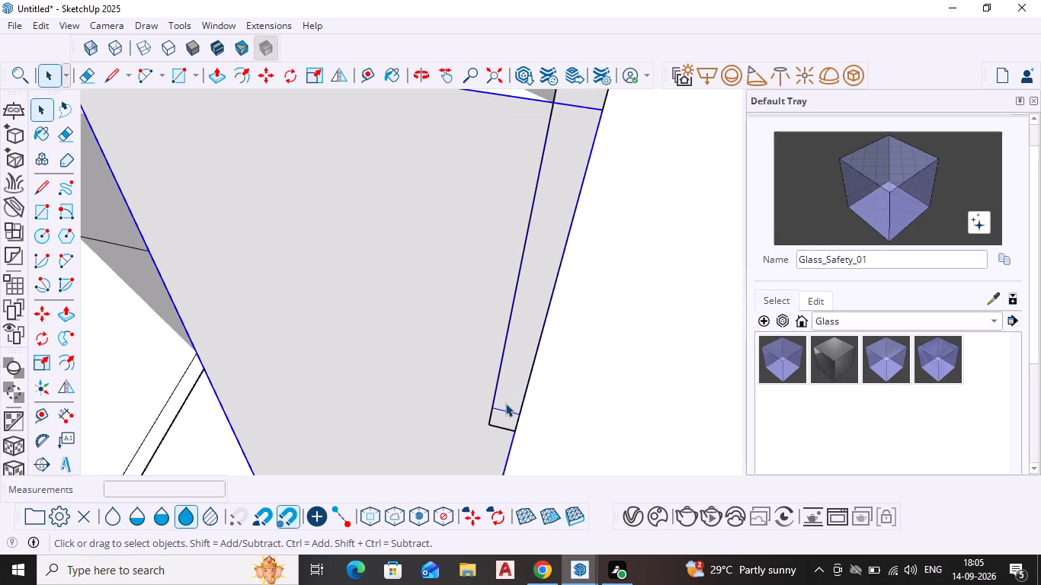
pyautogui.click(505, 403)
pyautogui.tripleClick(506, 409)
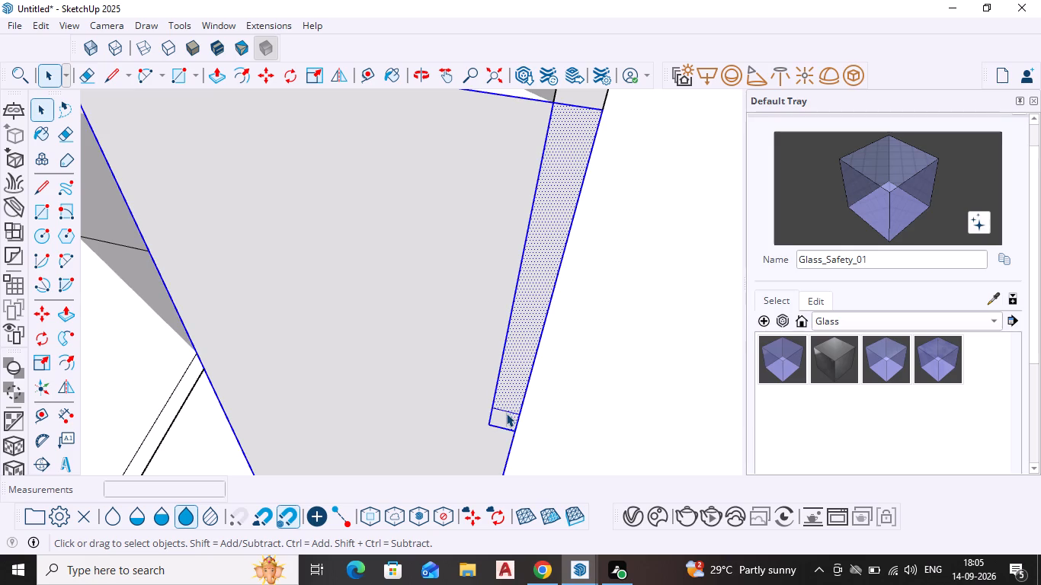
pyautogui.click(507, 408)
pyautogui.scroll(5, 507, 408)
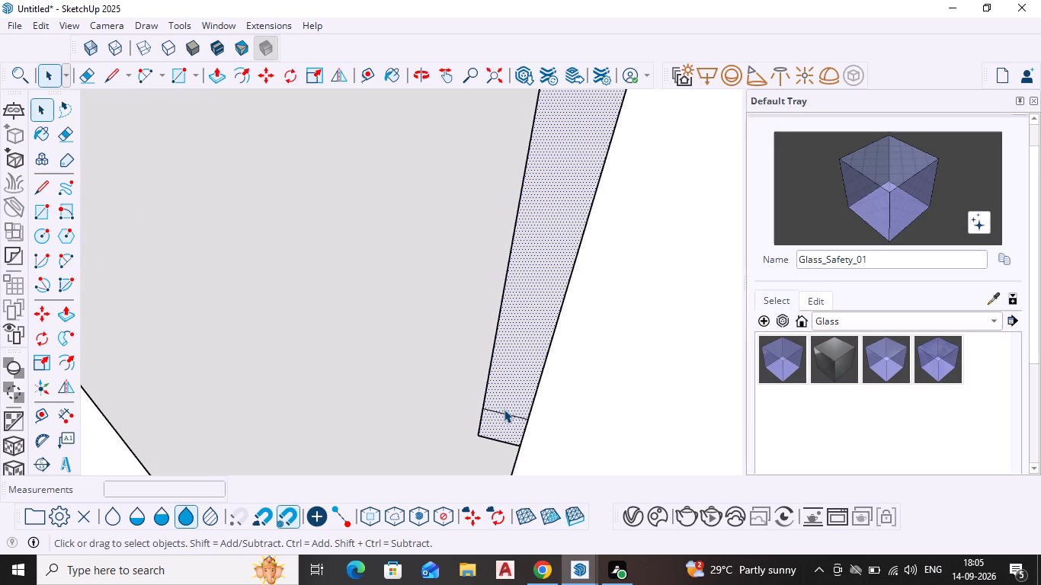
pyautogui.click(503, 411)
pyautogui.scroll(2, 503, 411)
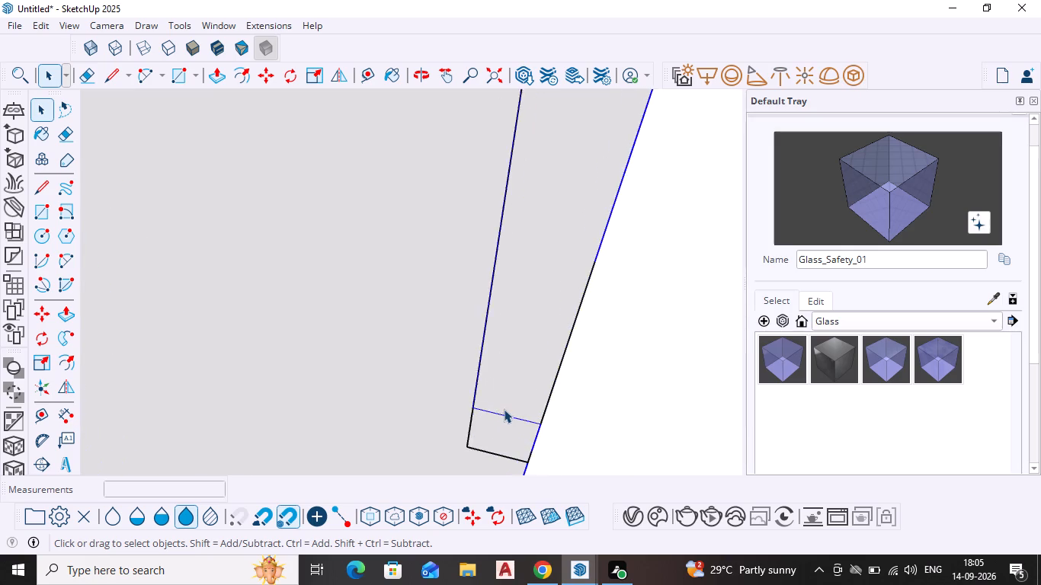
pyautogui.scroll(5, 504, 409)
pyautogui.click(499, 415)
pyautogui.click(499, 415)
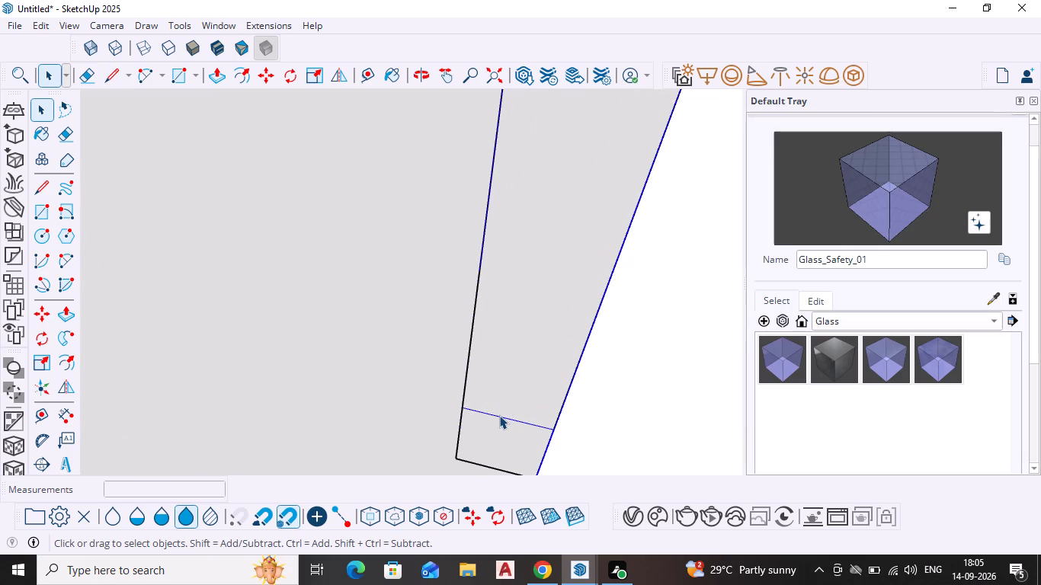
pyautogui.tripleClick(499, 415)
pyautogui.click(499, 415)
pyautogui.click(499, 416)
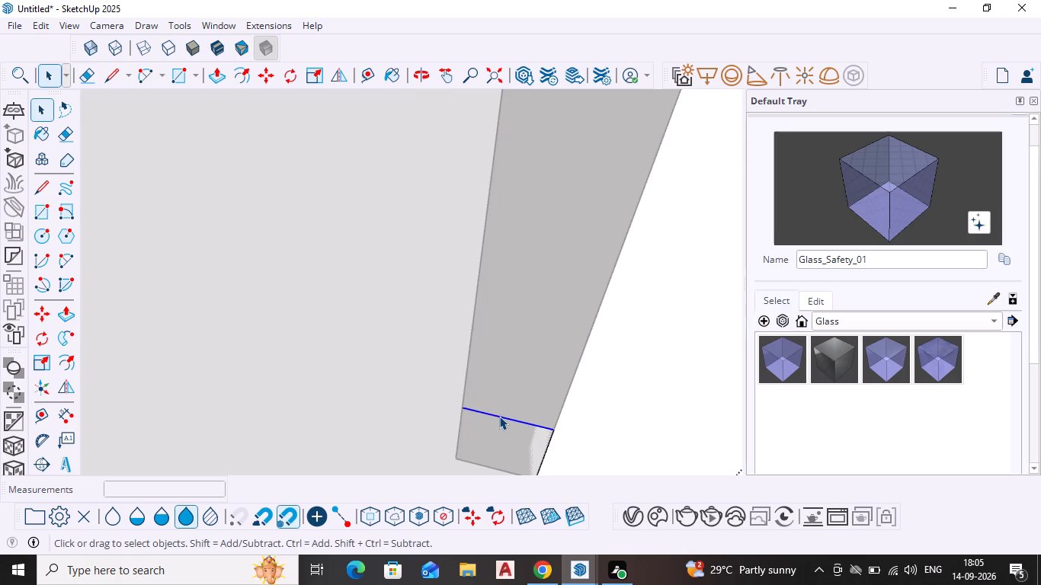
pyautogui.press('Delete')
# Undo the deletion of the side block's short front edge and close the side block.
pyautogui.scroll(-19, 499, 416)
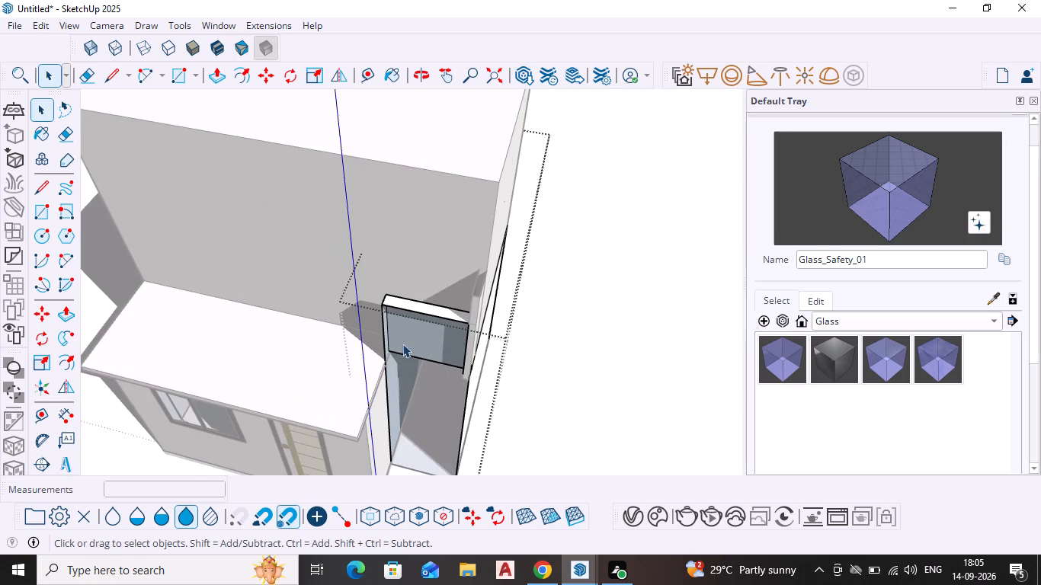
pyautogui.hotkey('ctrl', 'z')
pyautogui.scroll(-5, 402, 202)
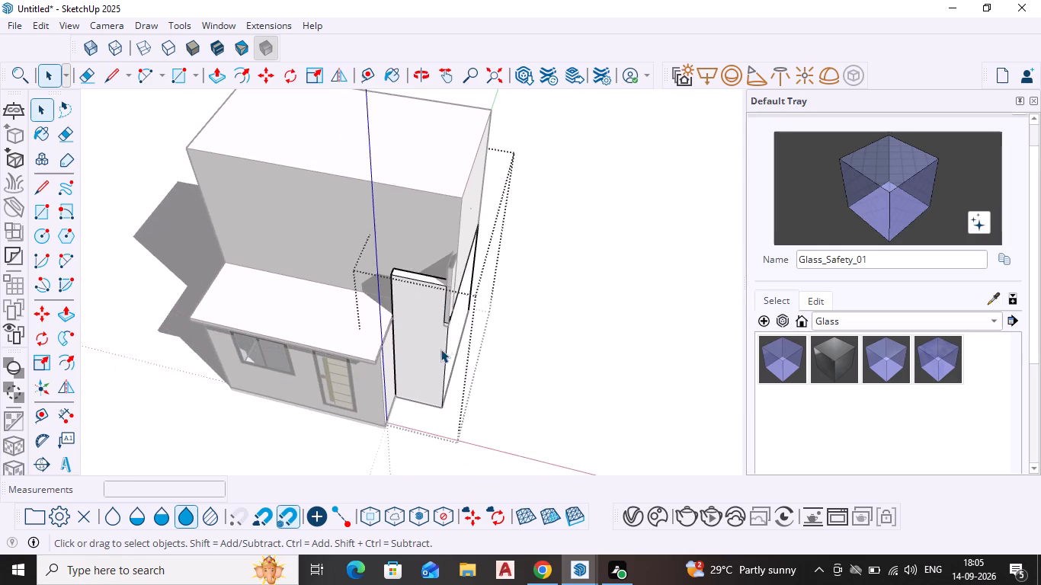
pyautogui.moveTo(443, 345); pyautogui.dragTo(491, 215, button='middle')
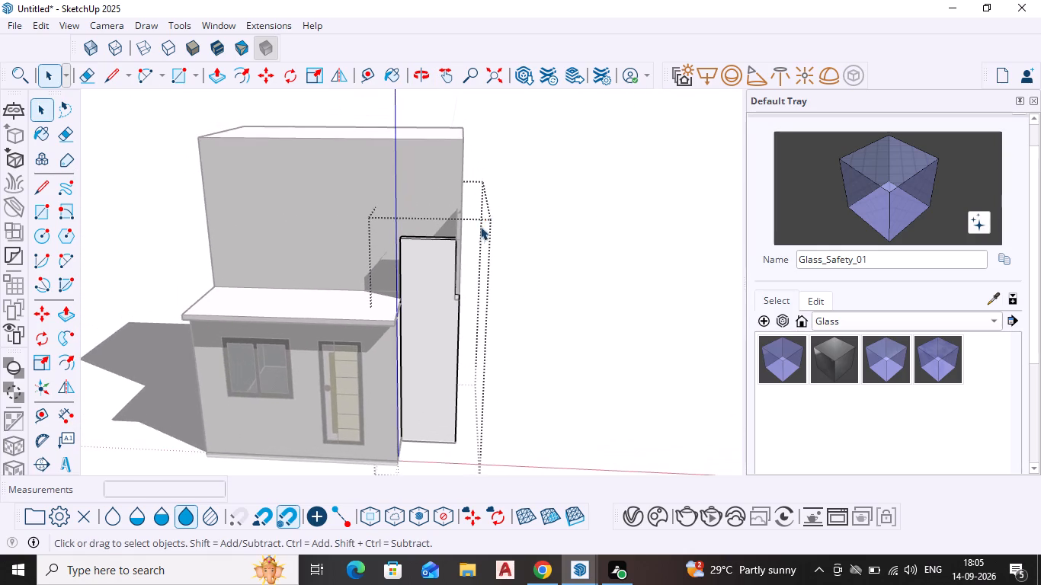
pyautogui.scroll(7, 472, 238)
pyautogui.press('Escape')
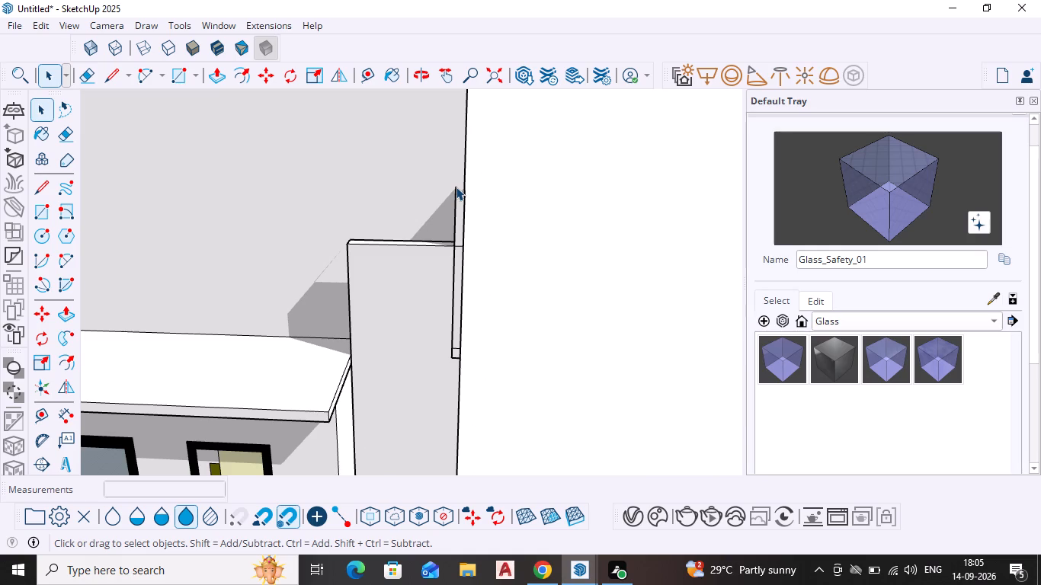
# Reopen the side block and lower the front parapet's top face slightly, ending with a pull of about 11/16".
pyautogui.scroll(-7, 515, 270)
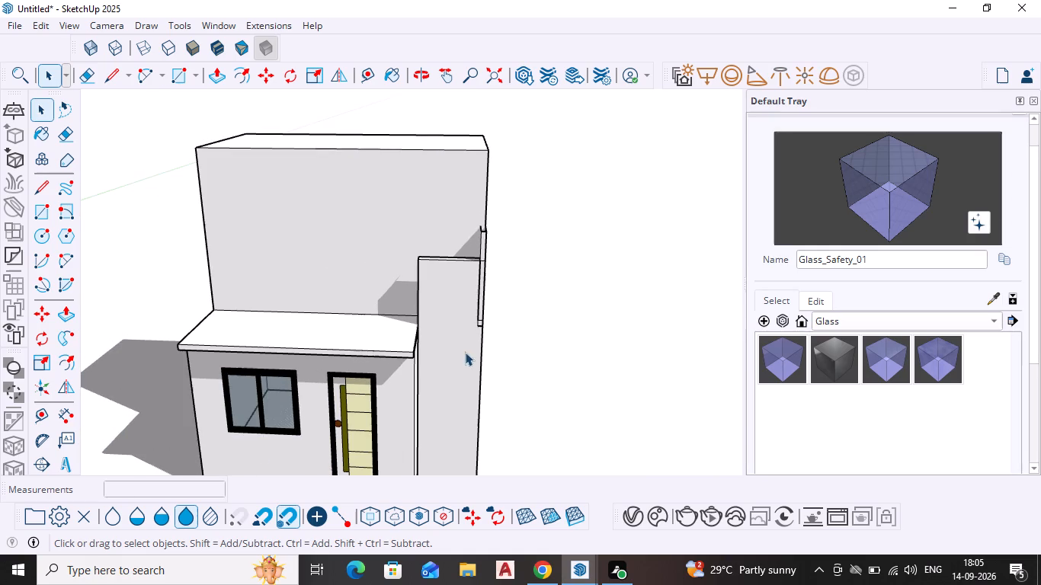
pyautogui.scroll(-1, 493, 296)
pyautogui.moveTo(490, 299); pyautogui.dragTo(457, 304, button='middle')
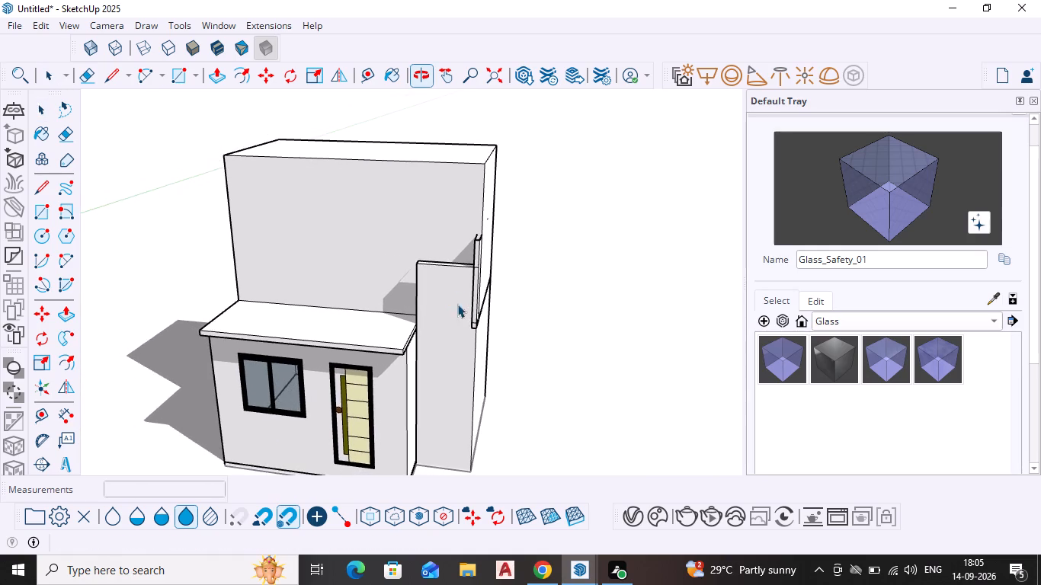
pyautogui.scroll(8, 469, 321)
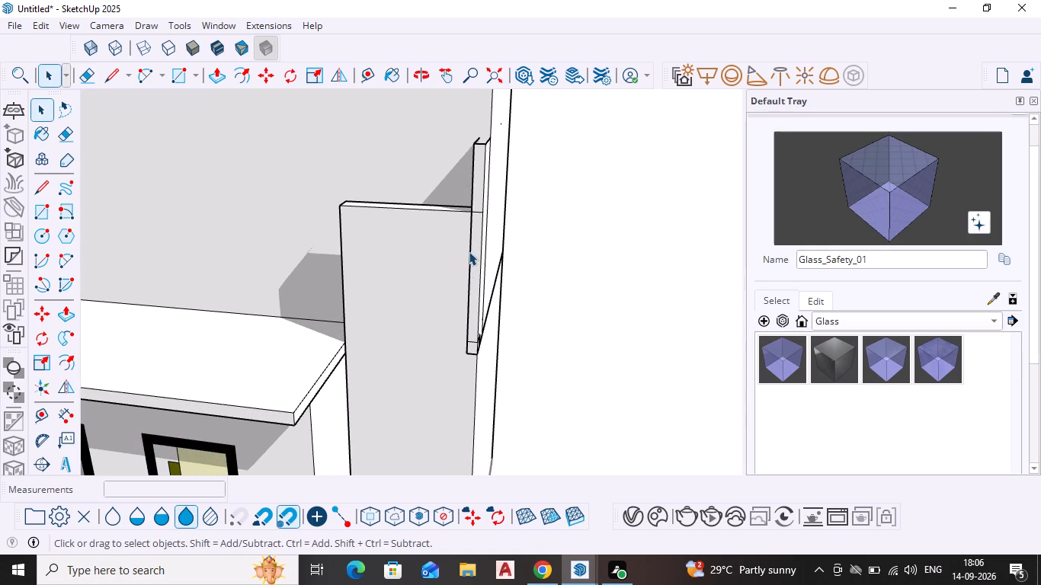
pyautogui.scroll(-10, 440, 288)
pyautogui.moveTo(338, 361); pyautogui.dragTo(429, 422, button='middle')
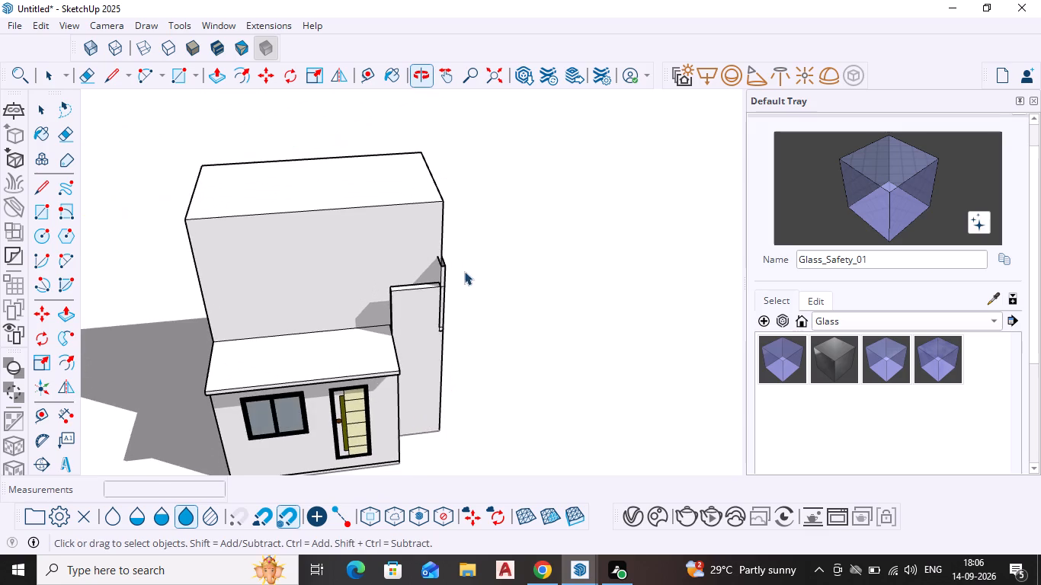
pyautogui.scroll(8, 453, 252)
pyautogui.scroll(1, 392, 310)
pyautogui.moveTo(394, 315); pyautogui.dragTo(381, 408, button='middle')
pyautogui.scroll(3, 380, 378)
pyautogui.click(381, 376)
pyautogui.tripleClick(381, 375)
pyautogui.click(381, 373)
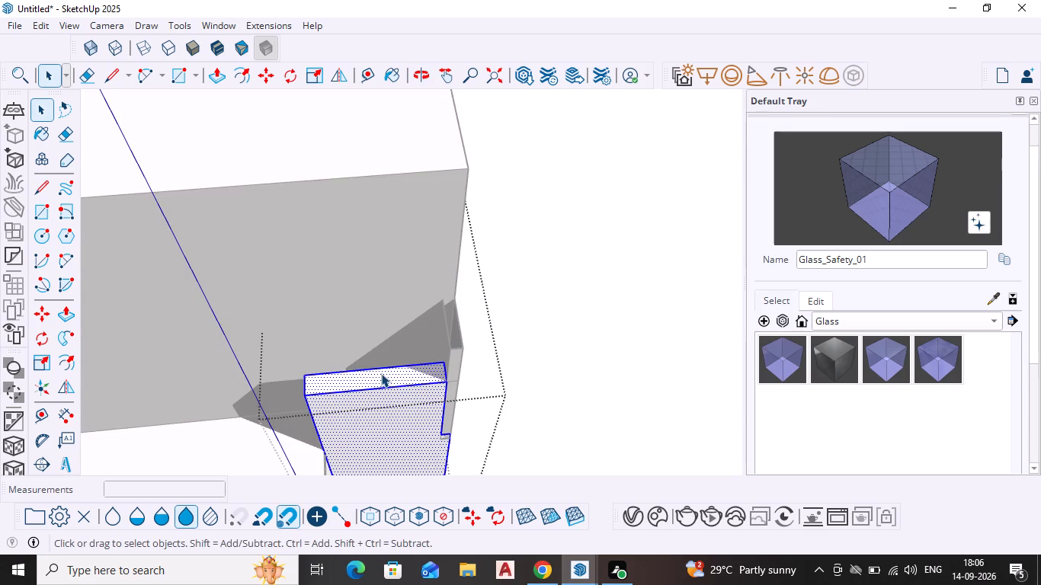
pyautogui.click(381, 373)
pyautogui.press('p')
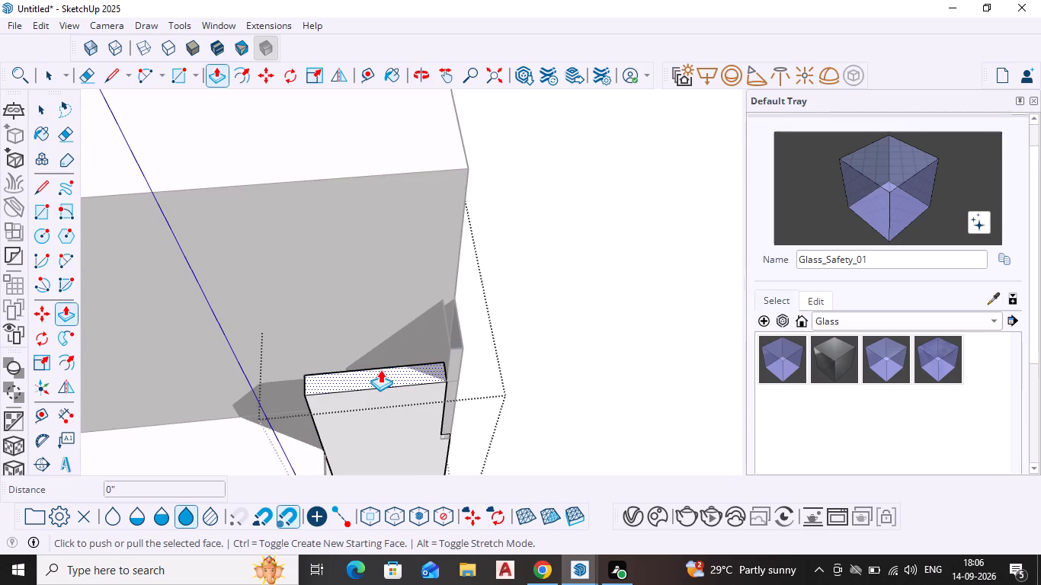
pyautogui.press('Return')
pyautogui.click(380, 367)
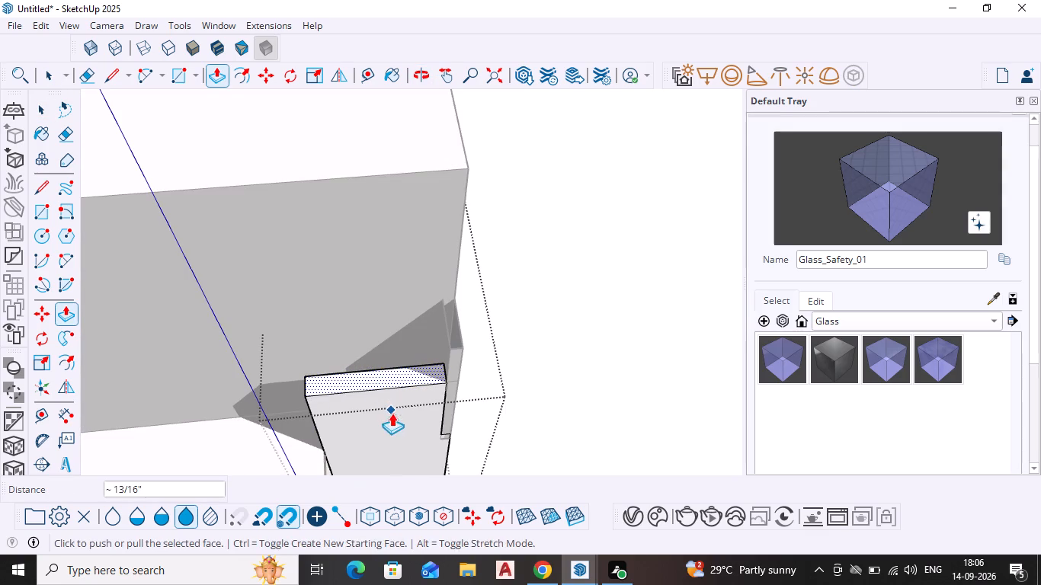
pyautogui.moveTo(396, 420); pyautogui.dragTo(368, 311, button='middle')
pyautogui.scroll(1, 368, 311)
pyautogui.moveTo(360, 334); pyautogui.dragTo(361, 355)
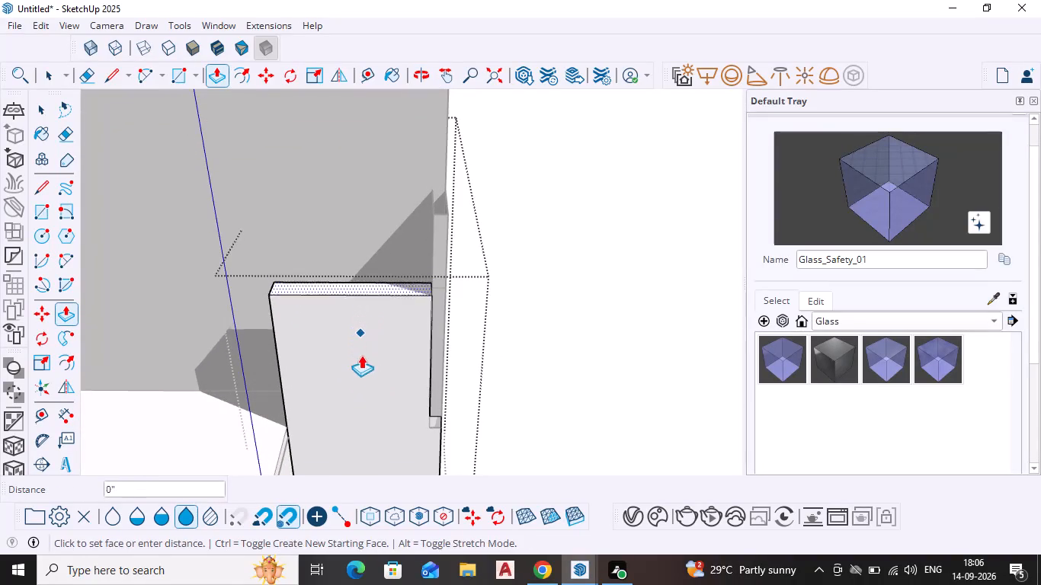
pyautogui.moveTo(361, 355); pyautogui.dragTo(362, 359)
pyautogui.click(364, 300)
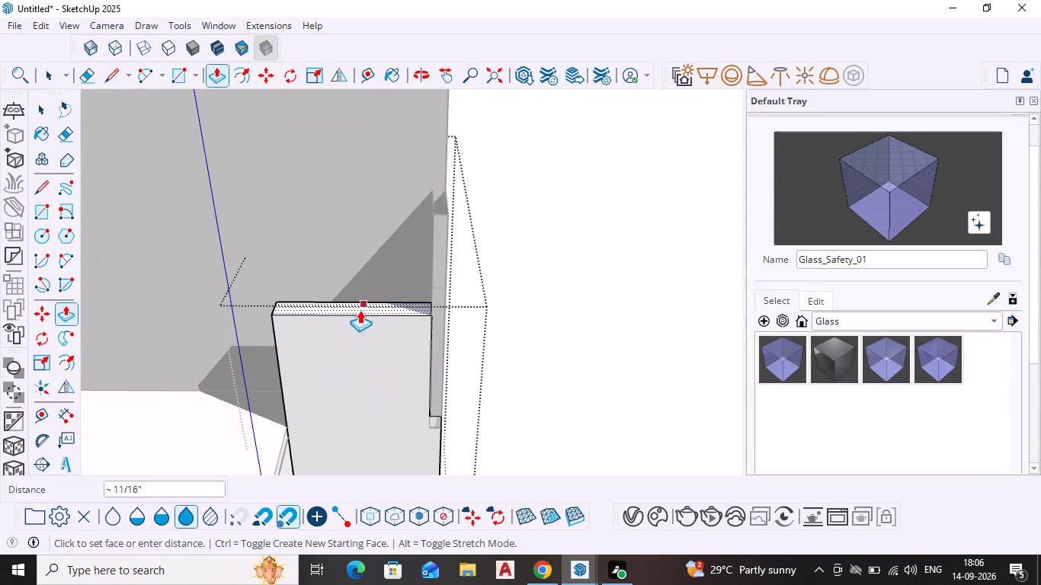
pyautogui.scroll(-3, 373, 340)
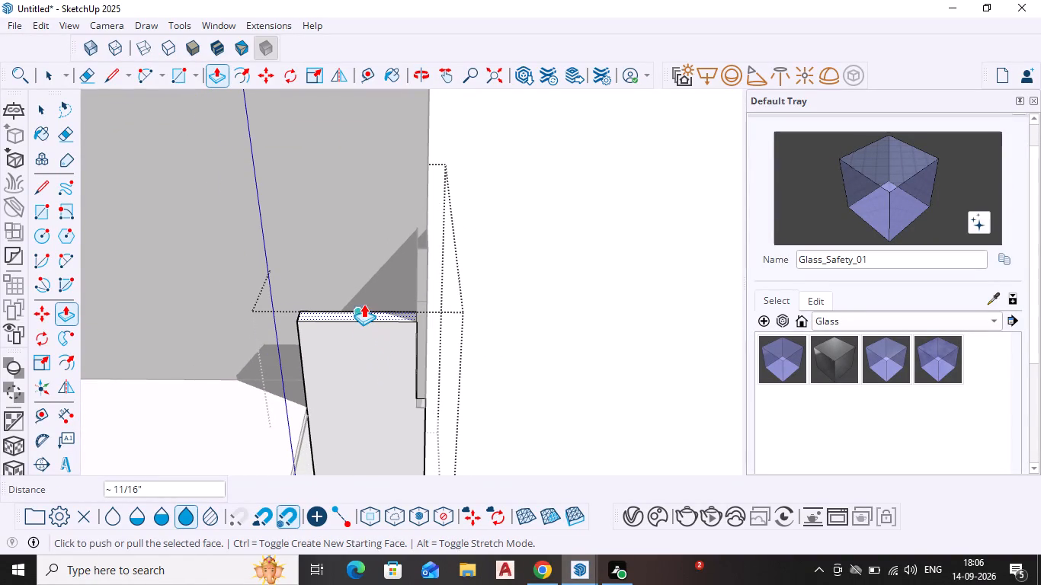
# Lower the front parapet's top face by about another 1' 2 3/4" and close the side block.
pyautogui.click(364, 304)
pyautogui.click(367, 336)
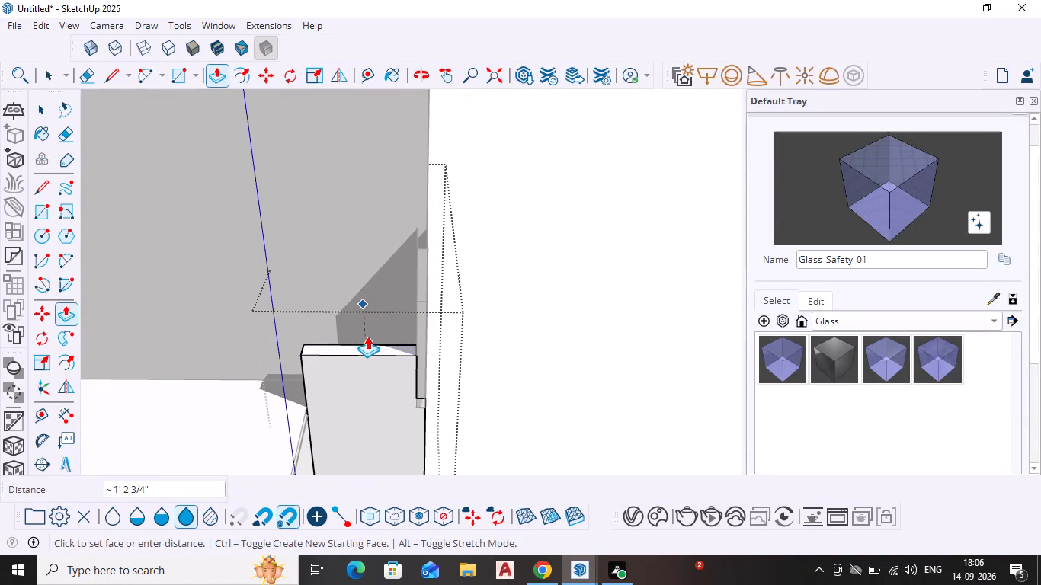
pyautogui.press('Escape')
pyautogui.scroll(-6, 395, 318)
pyautogui.press('space')
pyautogui.scroll(-4, 353, 376)
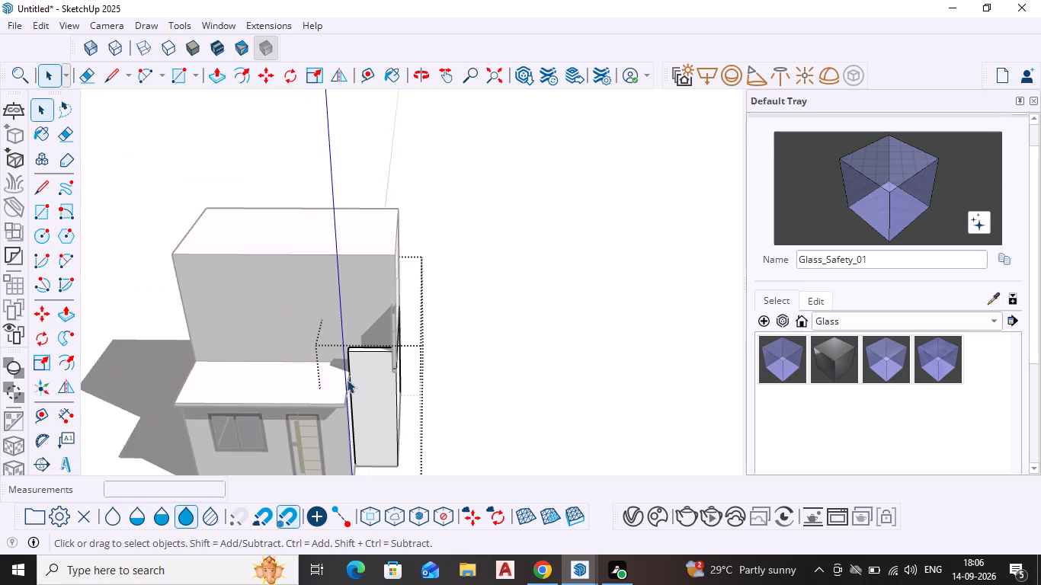
pyautogui.moveTo(346, 379); pyautogui.dragTo(432, 354, button='middle')
pyautogui.press('space')
pyautogui.press('Escape')
pyautogui.press('`')
pyautogui.click(533, 276)
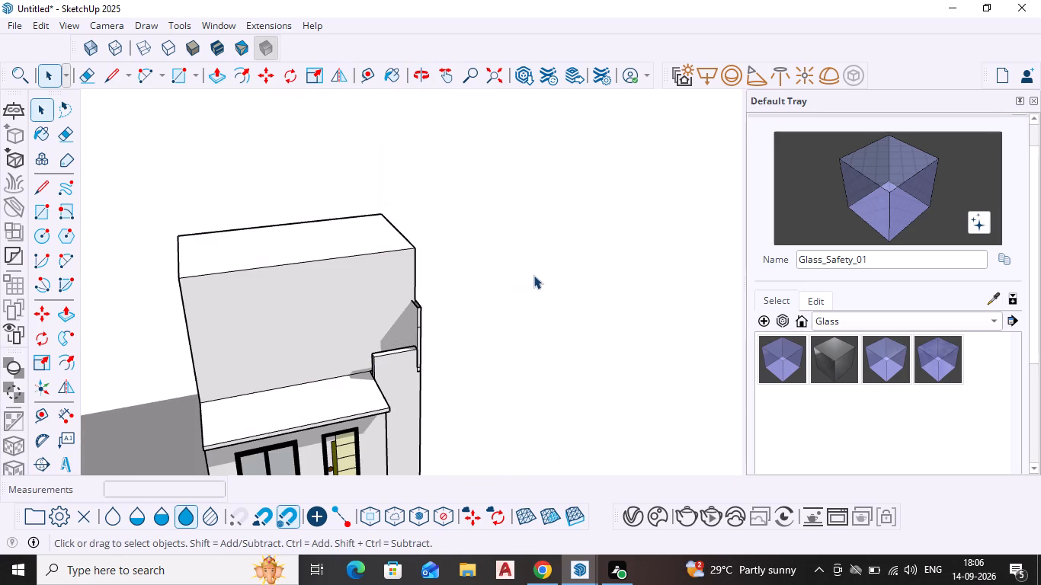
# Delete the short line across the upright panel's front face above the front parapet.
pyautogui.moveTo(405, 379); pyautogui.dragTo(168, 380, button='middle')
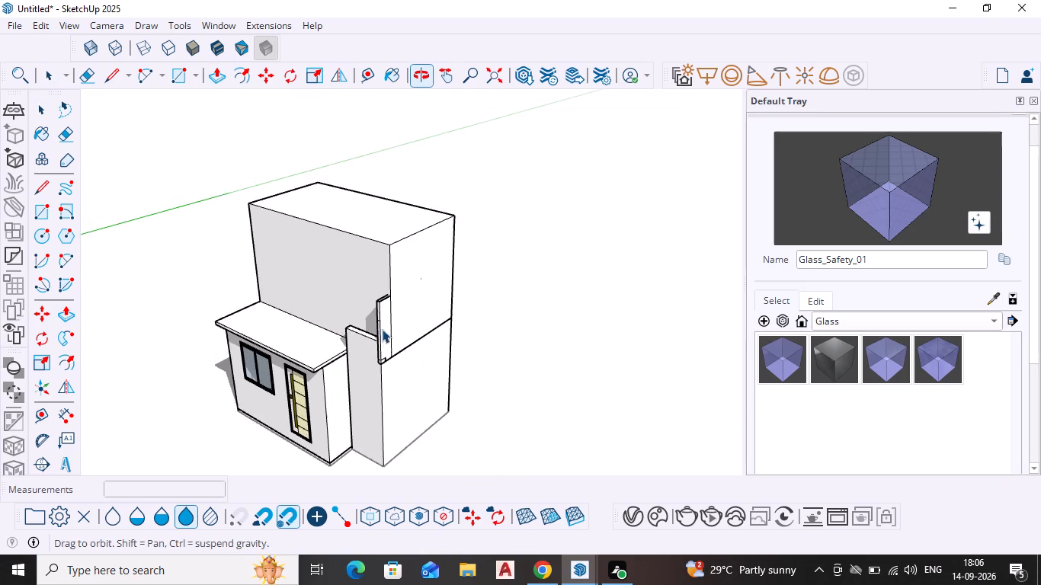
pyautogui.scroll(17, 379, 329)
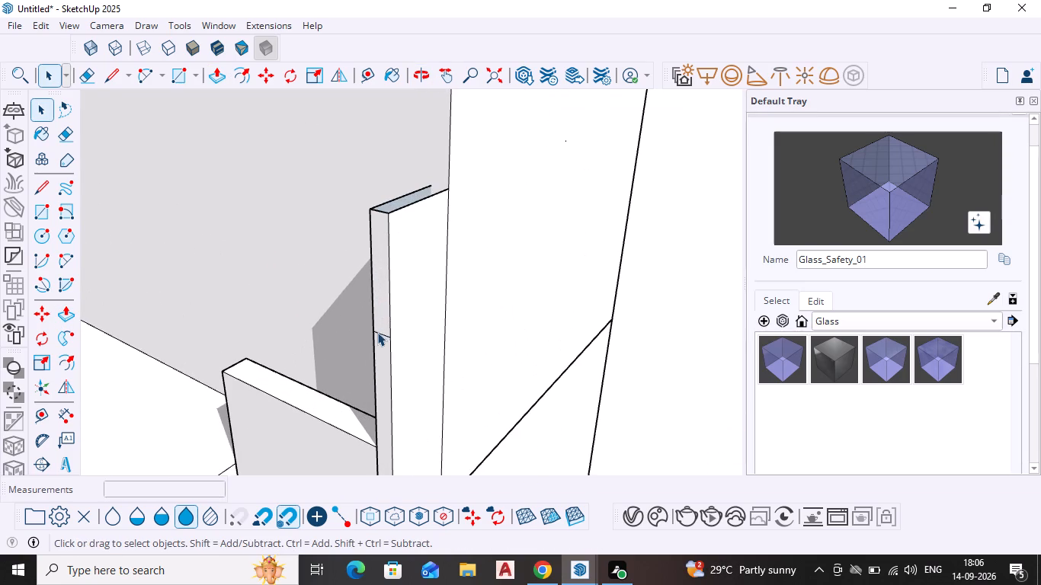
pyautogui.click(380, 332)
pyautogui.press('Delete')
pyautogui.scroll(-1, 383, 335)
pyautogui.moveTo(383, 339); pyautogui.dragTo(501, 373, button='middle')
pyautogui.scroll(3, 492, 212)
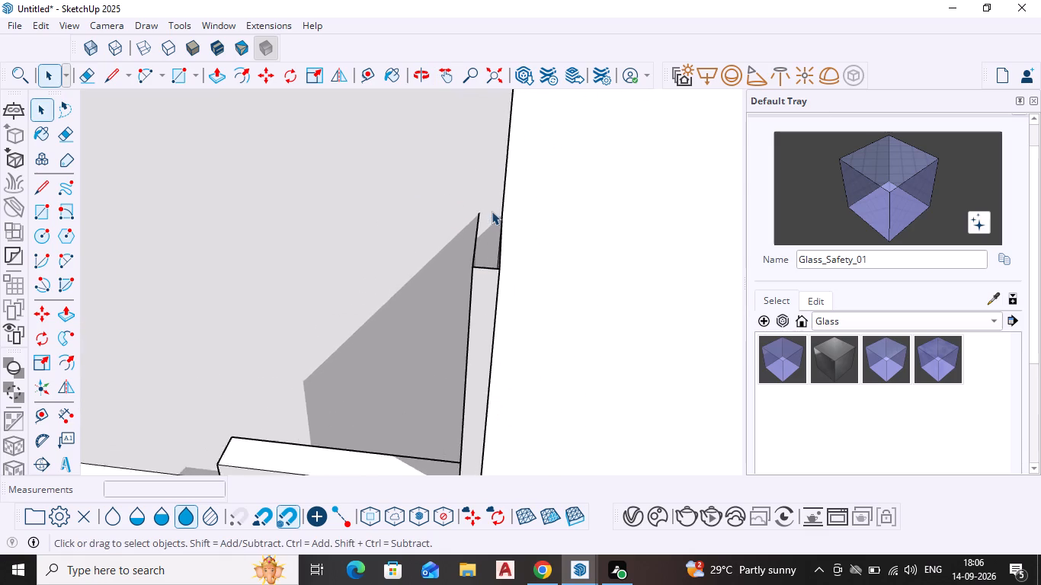
# Draw a thin rectangle between the upper corners of the upright panel's open front to close the gap with a face.
pyautogui.scroll(1, 492, 211)
pyautogui.moveTo(489, 221); pyautogui.dragTo(498, 366, button='middle')
pyautogui.press('r')
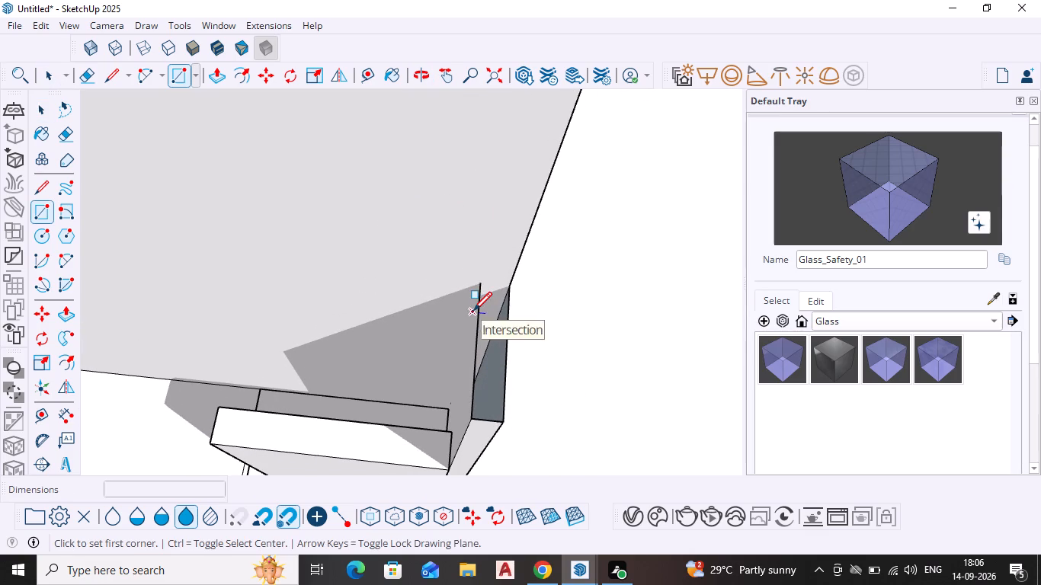
pyautogui.press('Return')
pyautogui.click(479, 283)
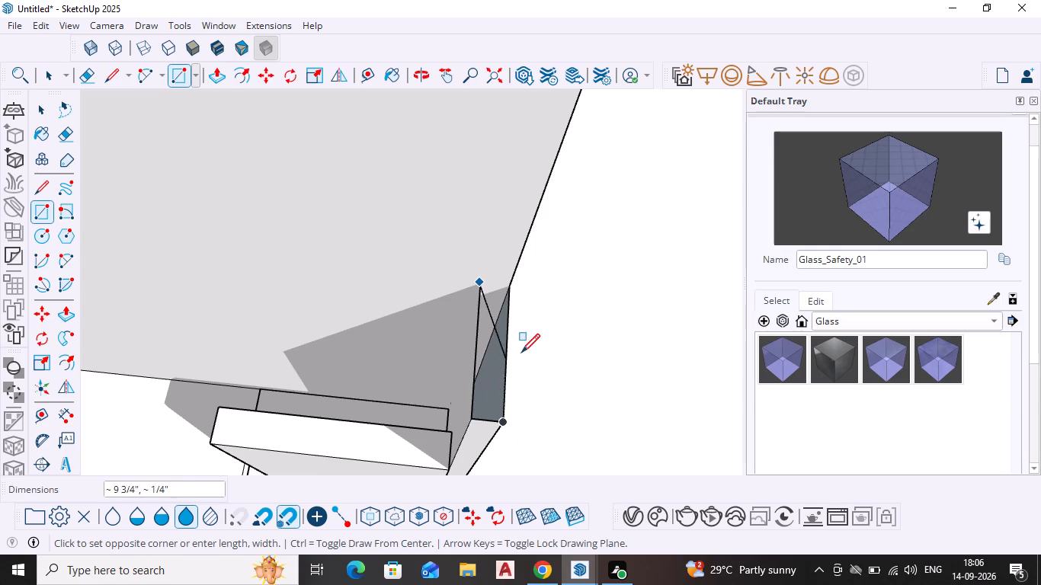
pyautogui.click(511, 286)
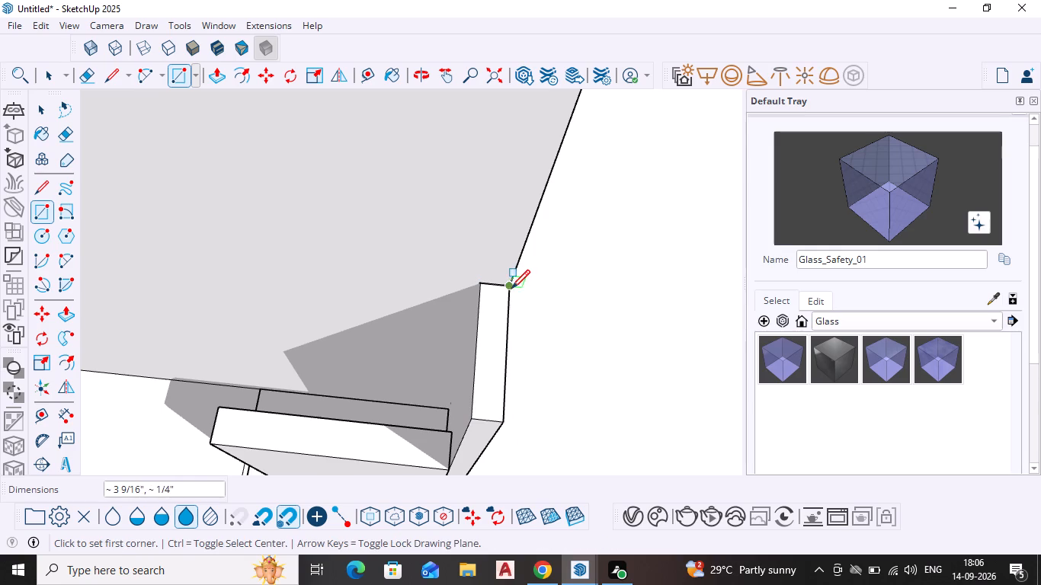
pyautogui.press('Escape')
pyautogui.press('`')
# Examine the upright panel and its joint with the front parapet from several angles.
pyautogui.scroll(-2, 454, 456)
pyautogui.moveTo(453, 455); pyautogui.dragTo(424, 203, button='middle')
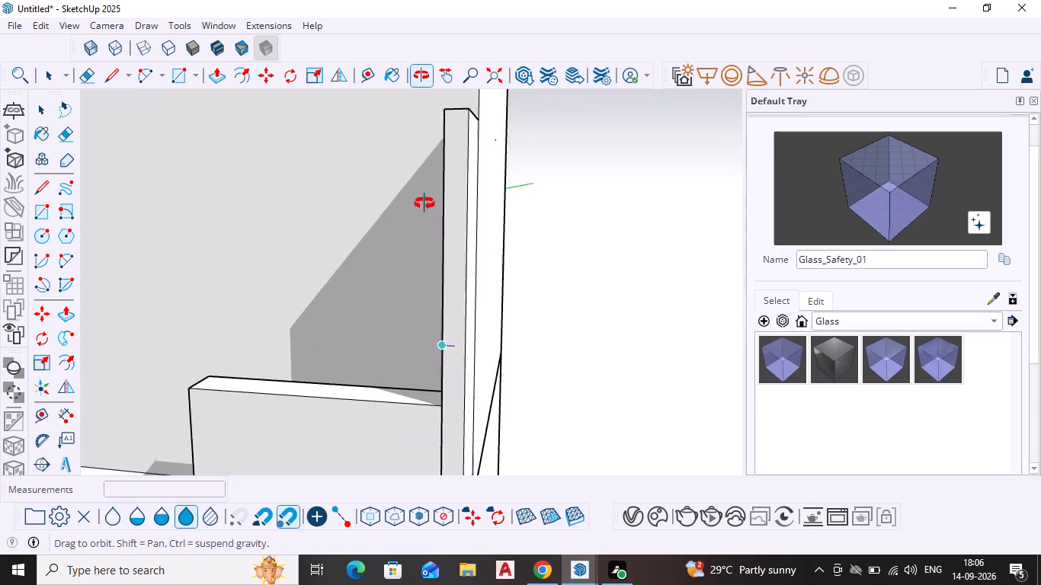
pyautogui.moveTo(424, 203); pyautogui.dragTo(422, 201, button='middle')
pyautogui.scroll(-14, 384, 335)
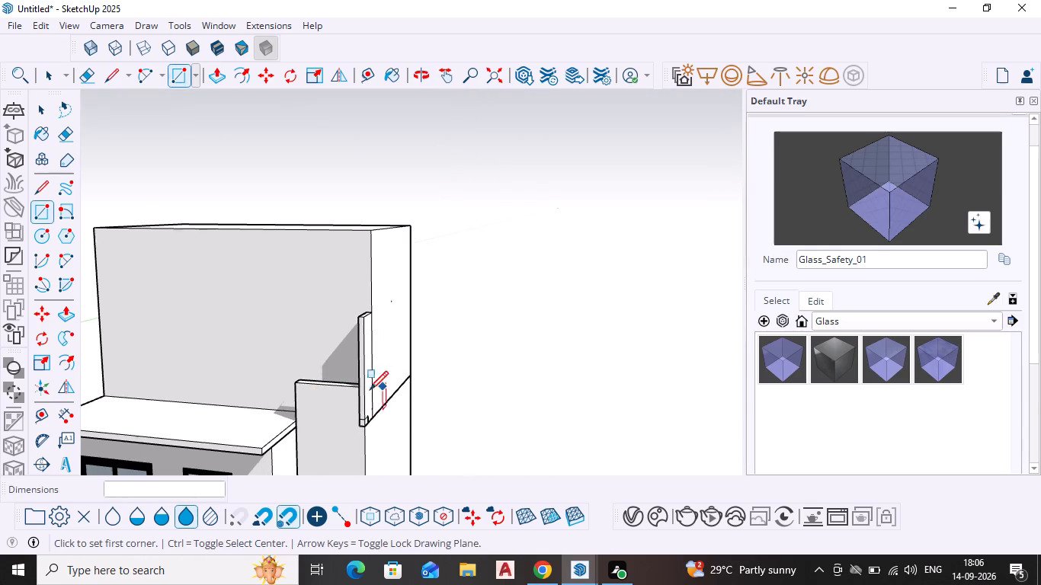
pyautogui.scroll(17, 362, 391)
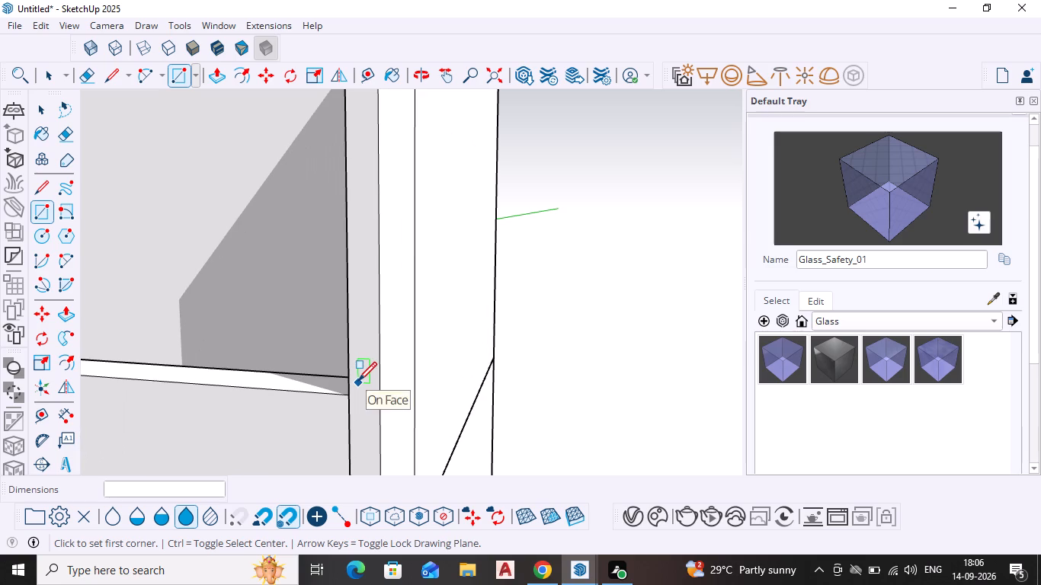
pyautogui.scroll(-2, 364, 296)
pyautogui.moveTo(364, 296); pyautogui.dragTo(420, 362, button='middle')
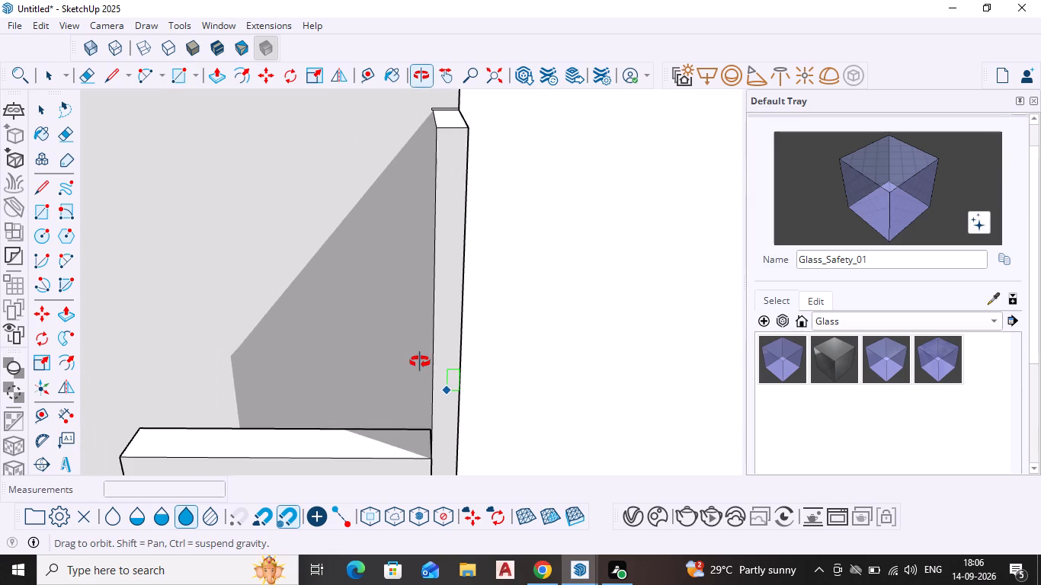
pyautogui.moveTo(420, 362); pyautogui.dragTo(416, 338, button='middle')
pyautogui.scroll(-15, 401, 297)
pyautogui.scroll(-5, 347, 349)
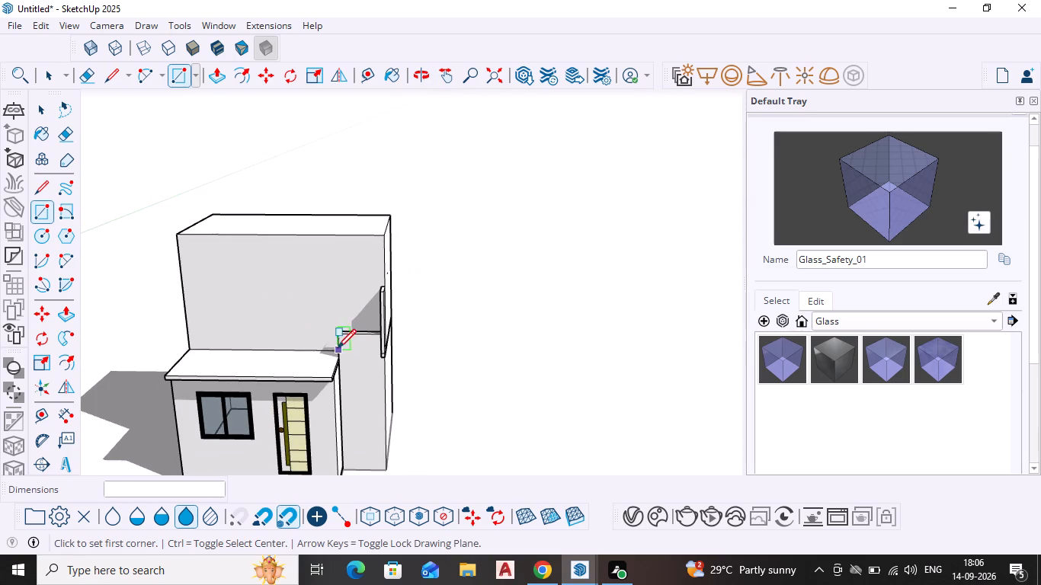
pyautogui.press('Escape')
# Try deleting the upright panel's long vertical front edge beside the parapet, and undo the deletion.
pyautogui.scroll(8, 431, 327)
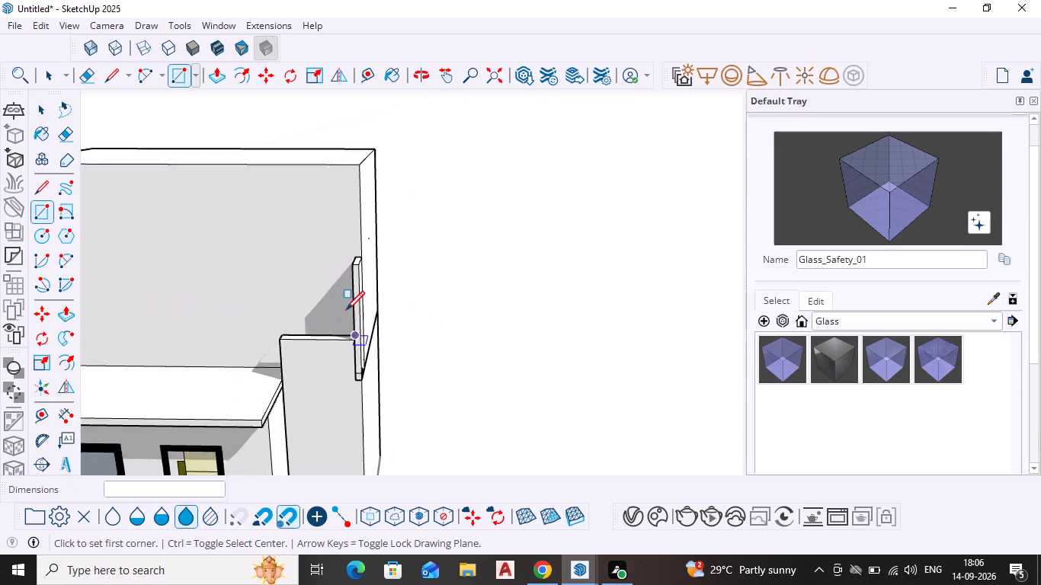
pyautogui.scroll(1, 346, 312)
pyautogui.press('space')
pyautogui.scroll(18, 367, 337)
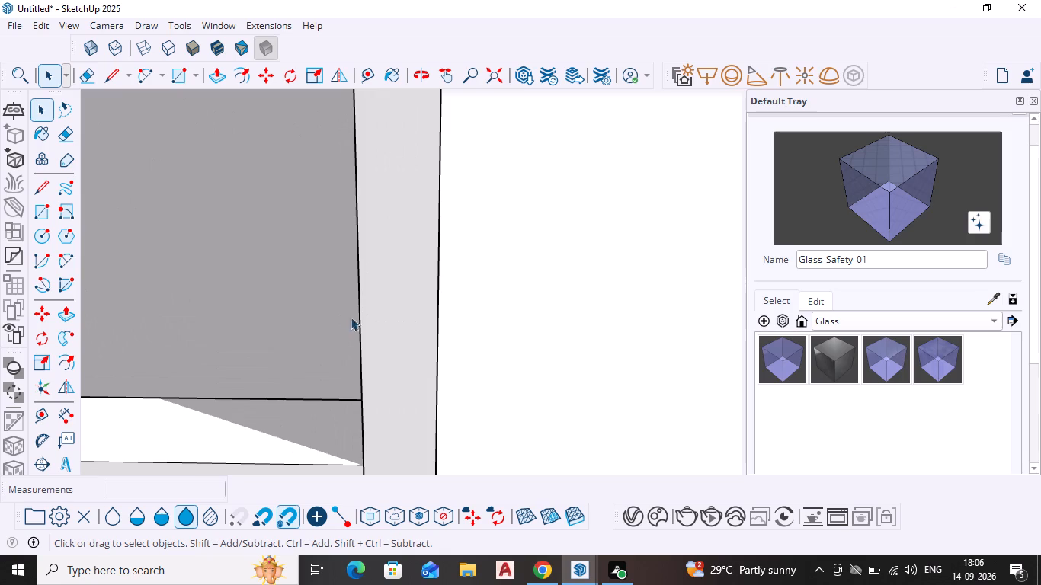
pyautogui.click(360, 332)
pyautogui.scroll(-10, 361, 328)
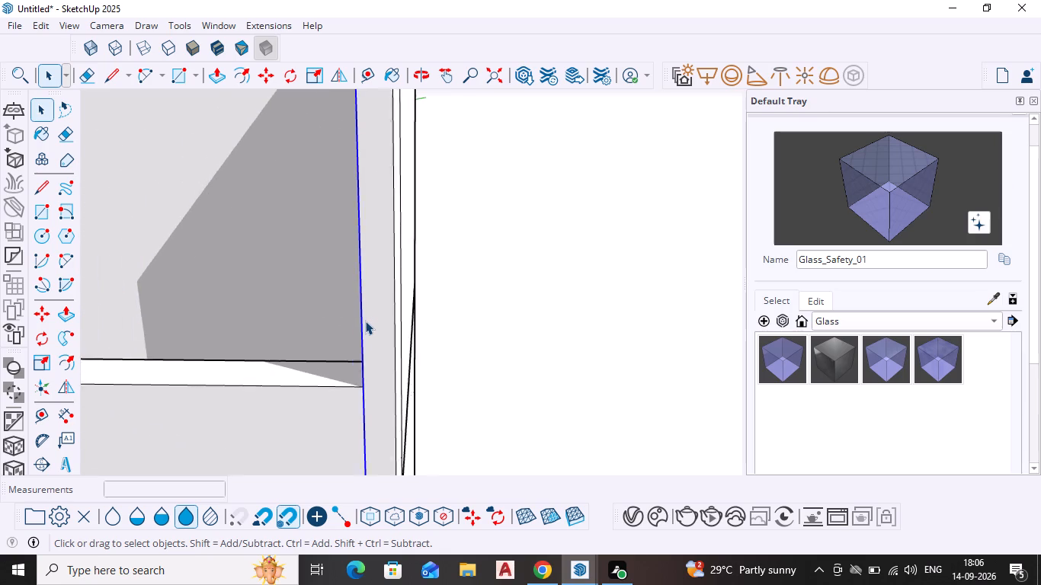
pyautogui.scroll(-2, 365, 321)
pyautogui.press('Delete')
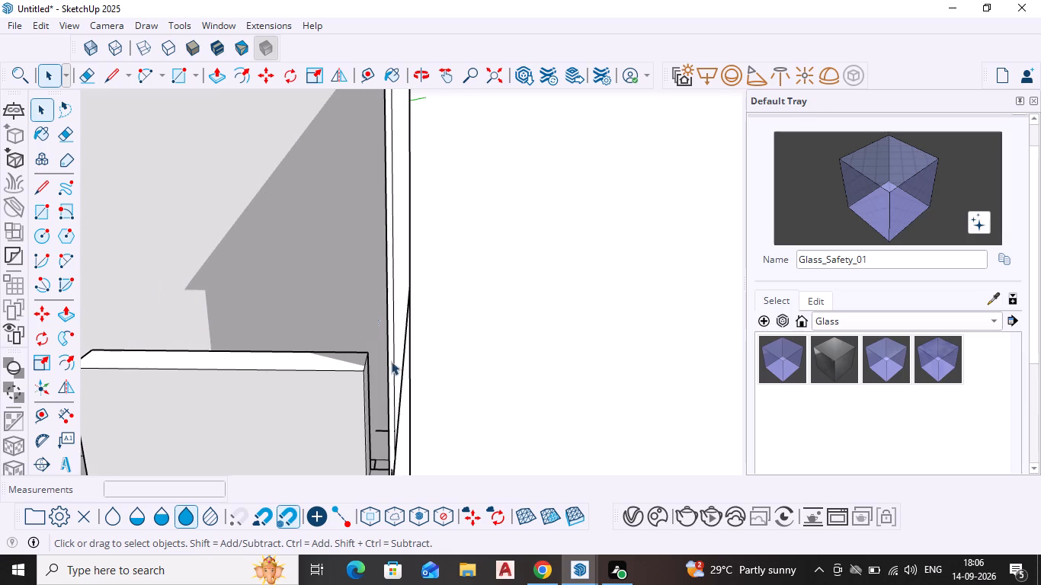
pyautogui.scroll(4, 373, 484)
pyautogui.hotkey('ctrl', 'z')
# Push the upper-storey block's front face back about 2' 2 1/8".
pyautogui.scroll(-9, 319, 345)
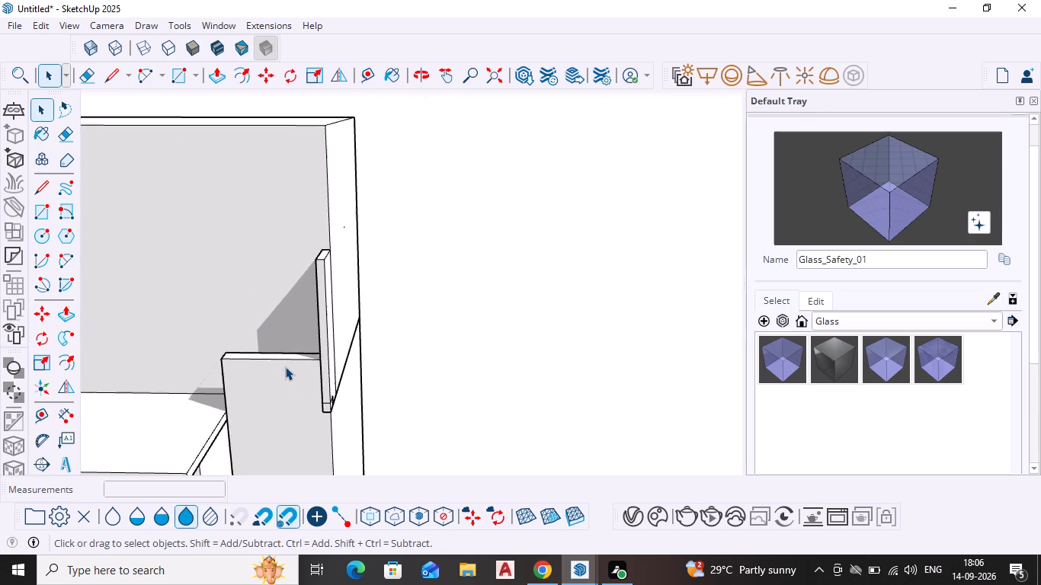
pyautogui.scroll(-7, 285, 366)
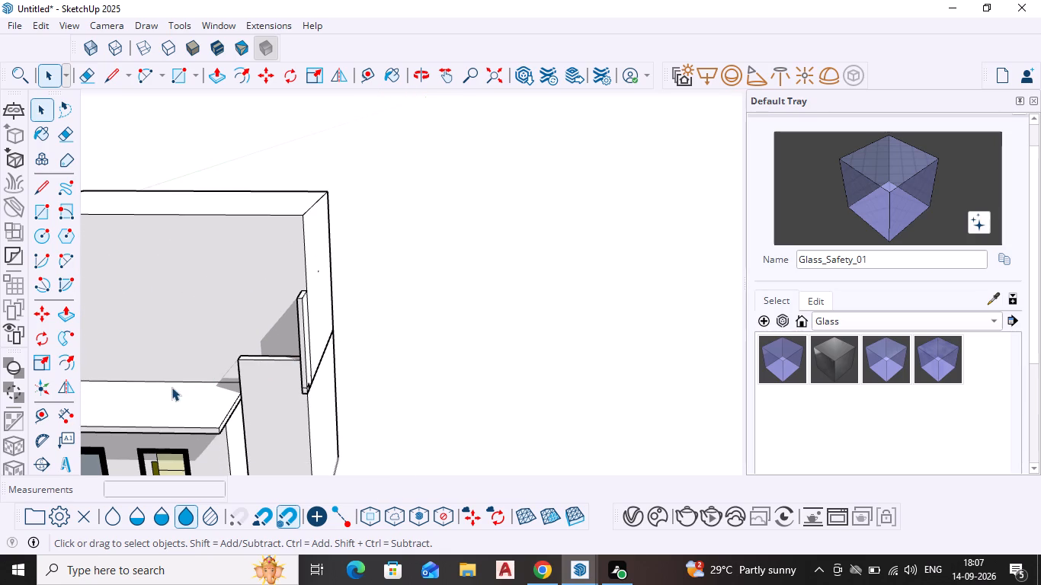
pyautogui.keyDown('shift'); pyautogui.moveTo(171, 388); pyautogui.dragTo(433, 354, button='middle'); pyautogui.keyUp('shift')
pyautogui.scroll(1, 269, 337)
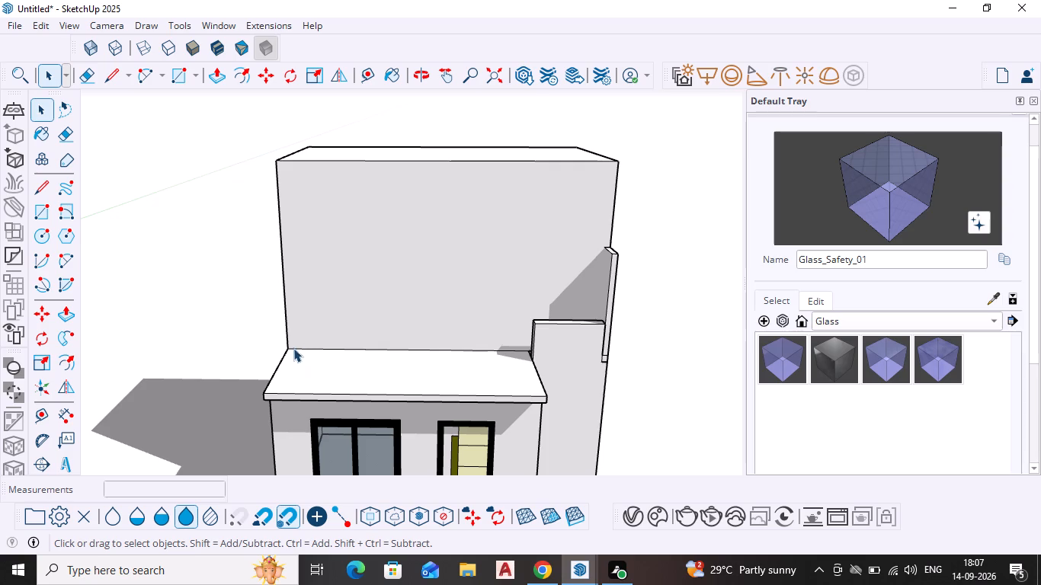
pyautogui.click(346, 292)
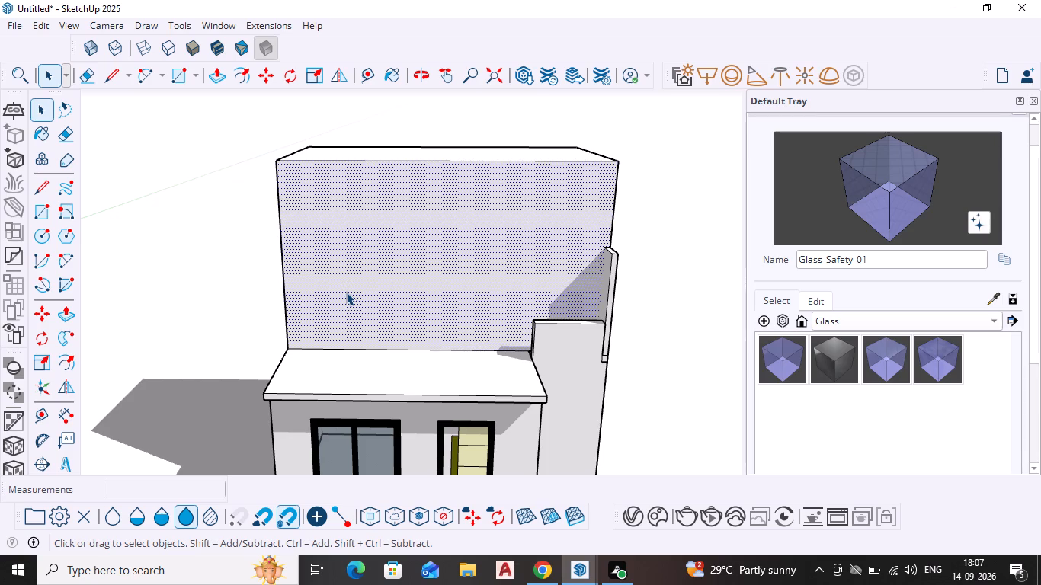
pyautogui.press('p')
pyautogui.press('Return')
pyautogui.click(349, 288)
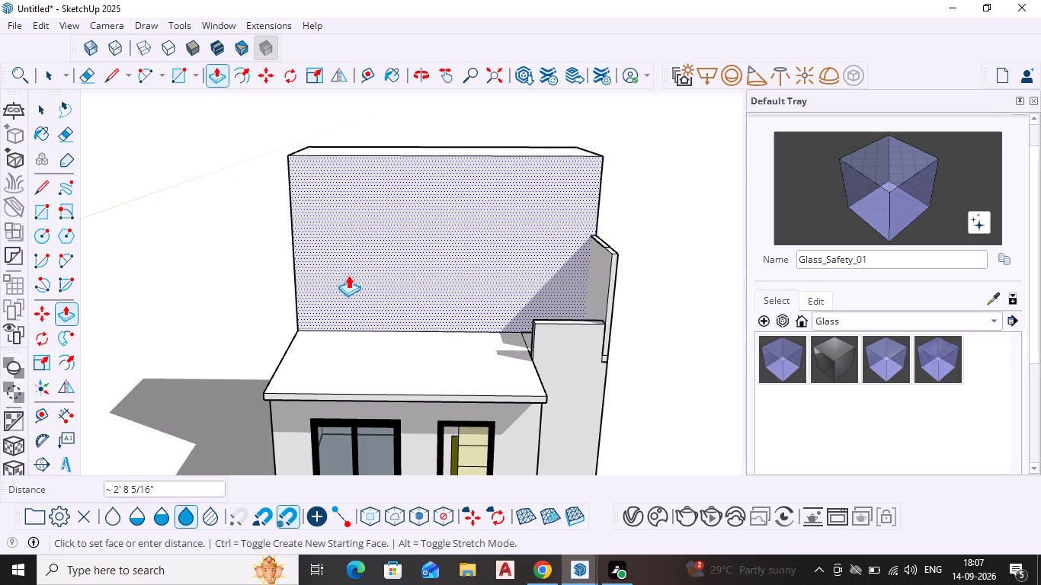
pyautogui.click(349, 274)
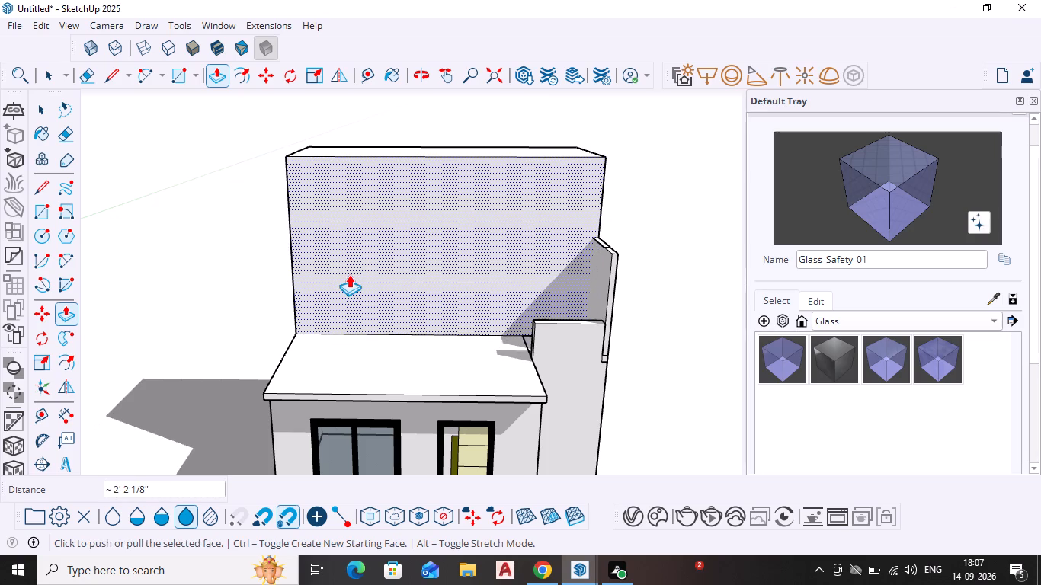
pyautogui.press('Escape')
pyautogui.press('space')
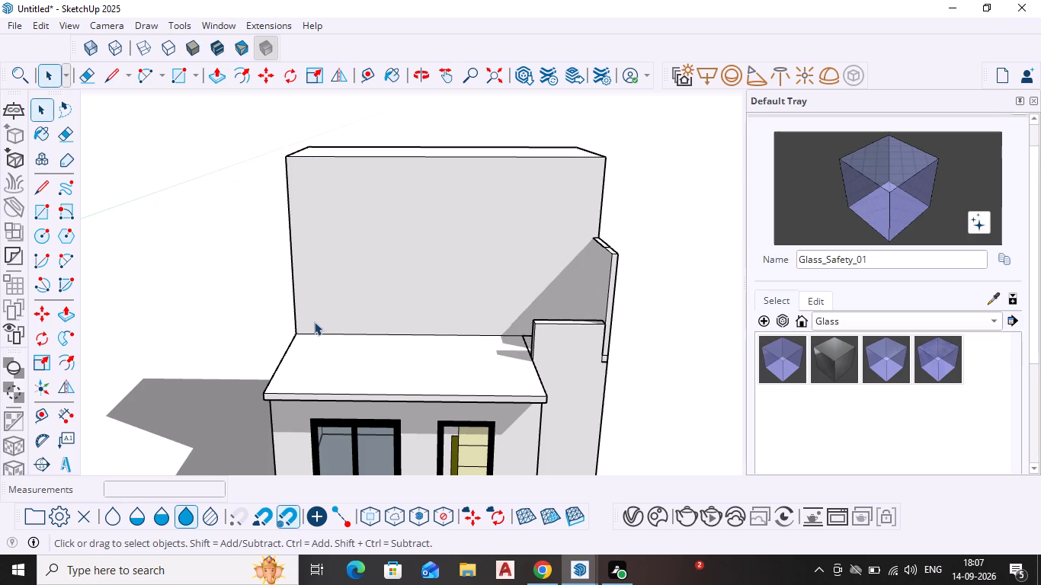
# Draw a strip about 5 1/16" by 5' 5 1/4" on the roof slab, from the upper block's corner opposite the side block along the slab's edge.
pyautogui.press('r')
pyautogui.press('Return')
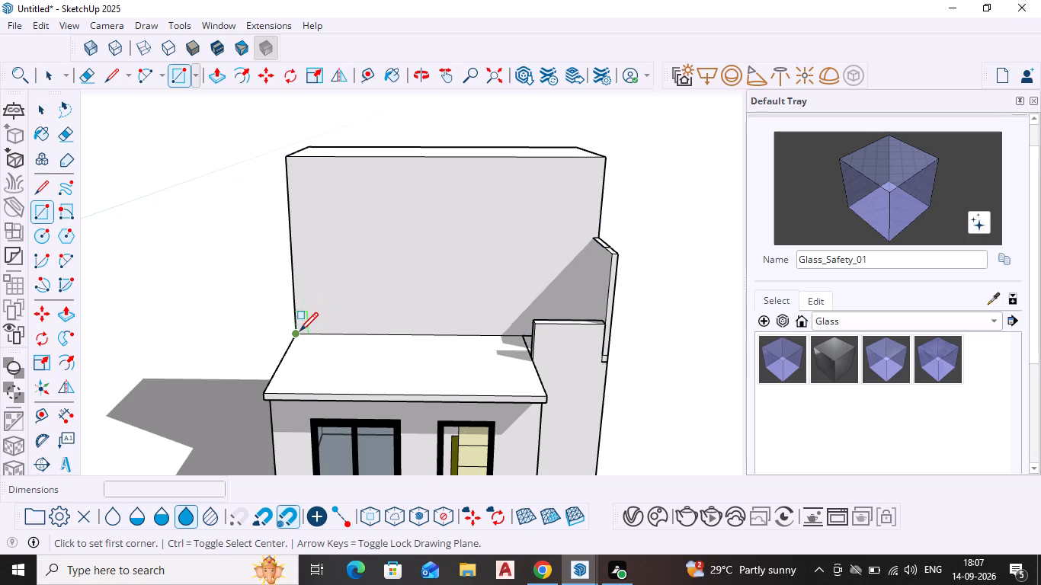
pyautogui.click(299, 333)
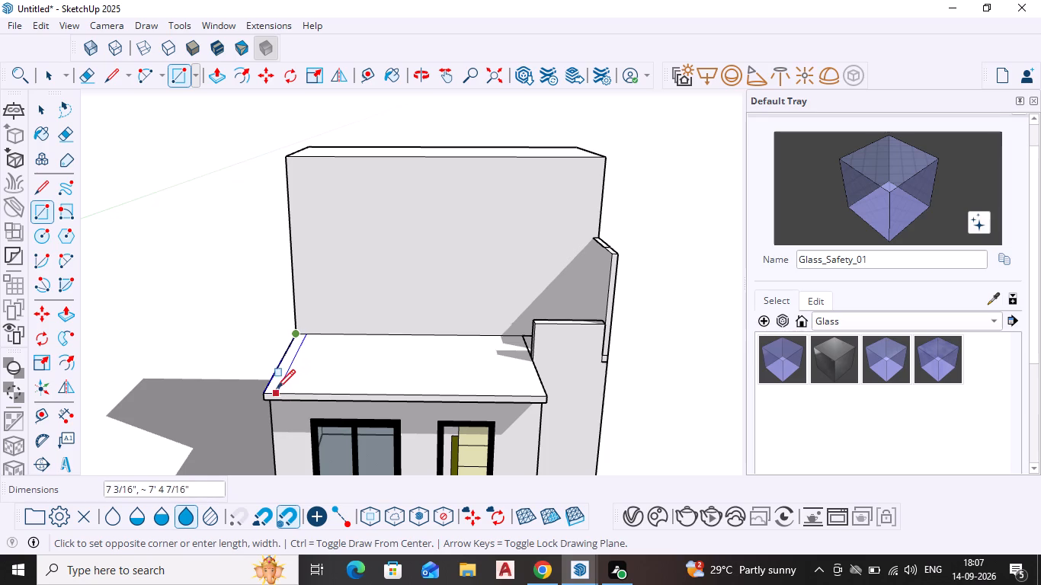
pyautogui.moveTo(293, 379); pyautogui.dragTo(317, 433, button='middle')
pyautogui.scroll(4, 306, 372)
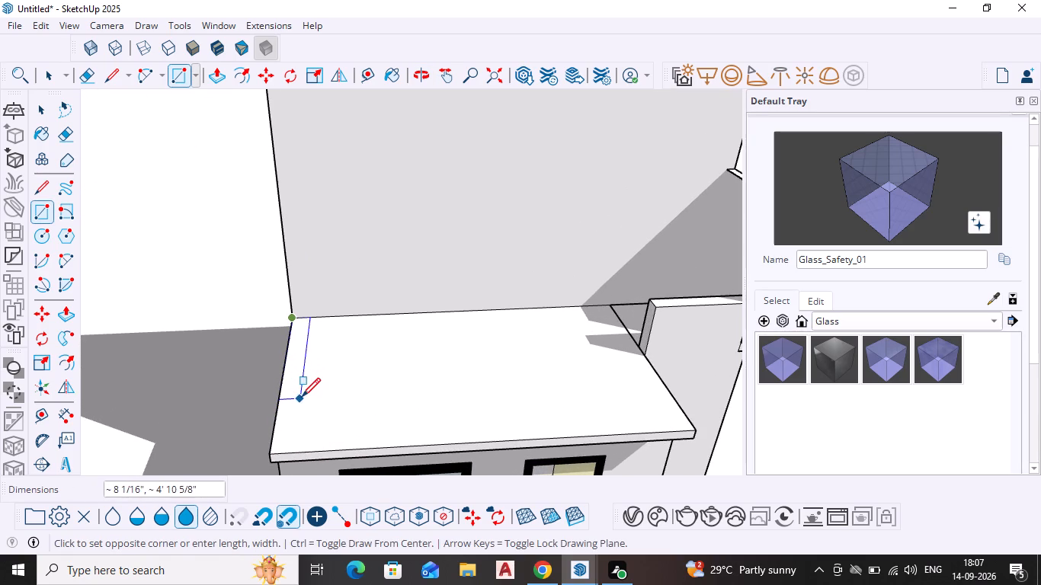
pyautogui.scroll(4, 297, 401)
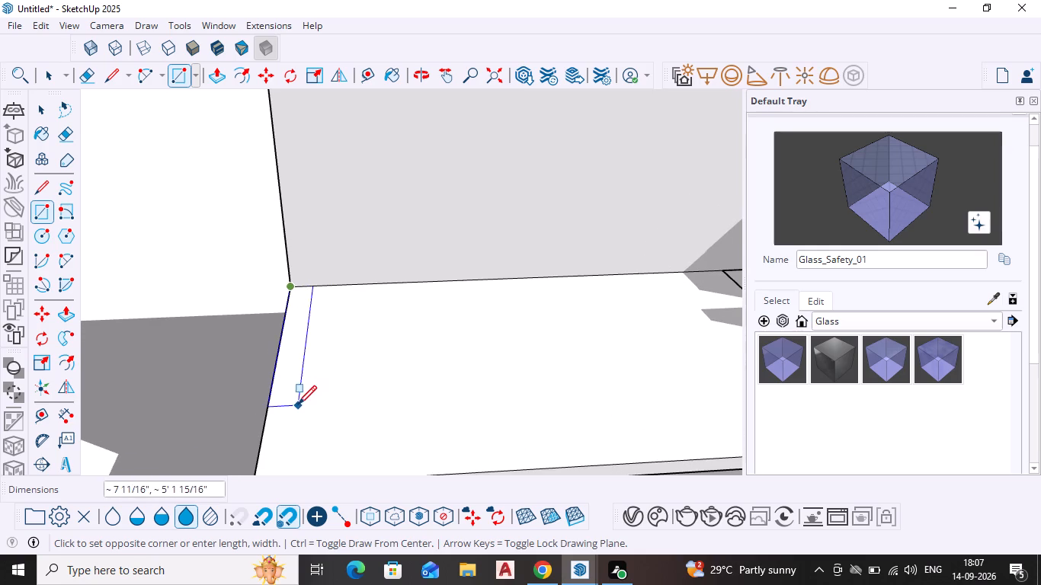
pyautogui.click(287, 414)
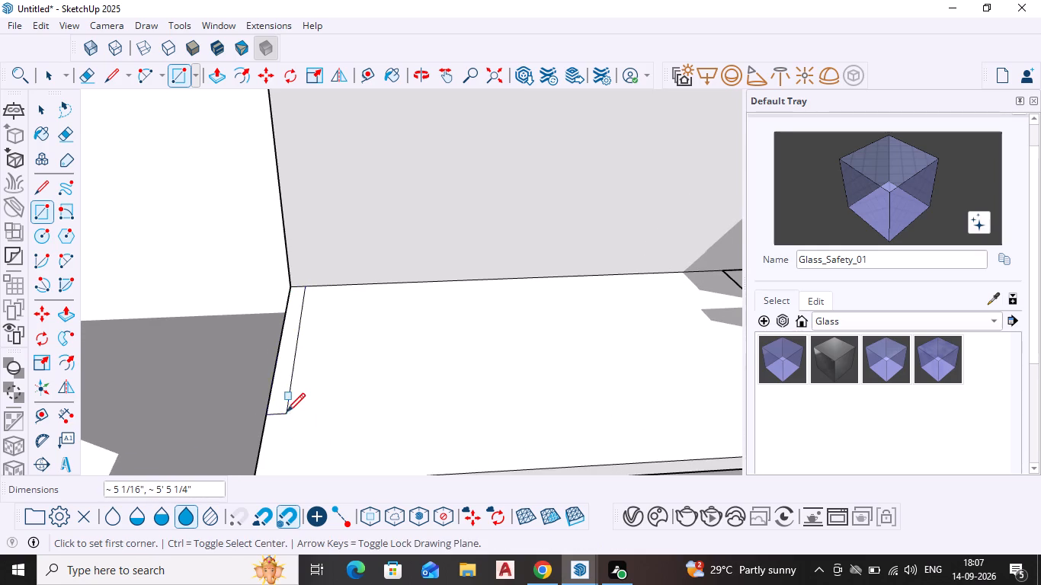
# Pull the narrow strip on the roof slab up 10', level with the upper-storey block's top, to form a side wall.
pyautogui.press('space')
pyautogui.click(278, 390)
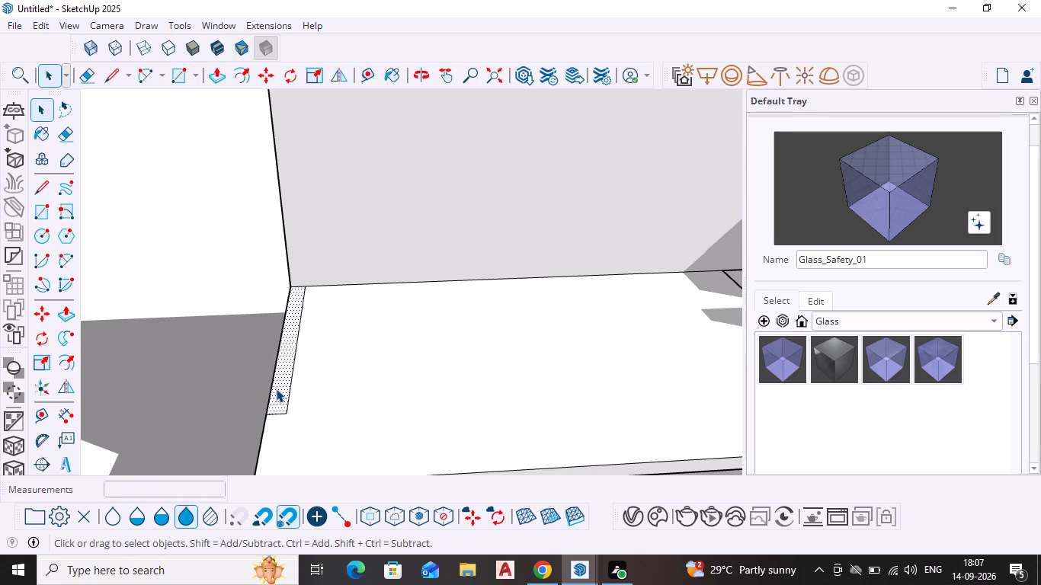
pyautogui.press('p')
pyautogui.press('Return')
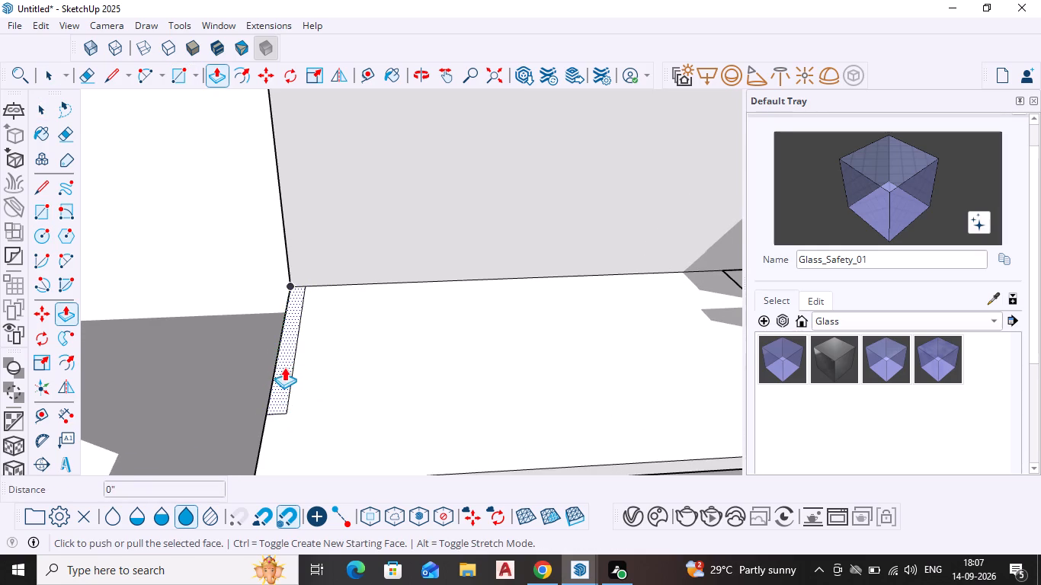
pyautogui.click(284, 367)
pyautogui.scroll(-10, 283, 275)
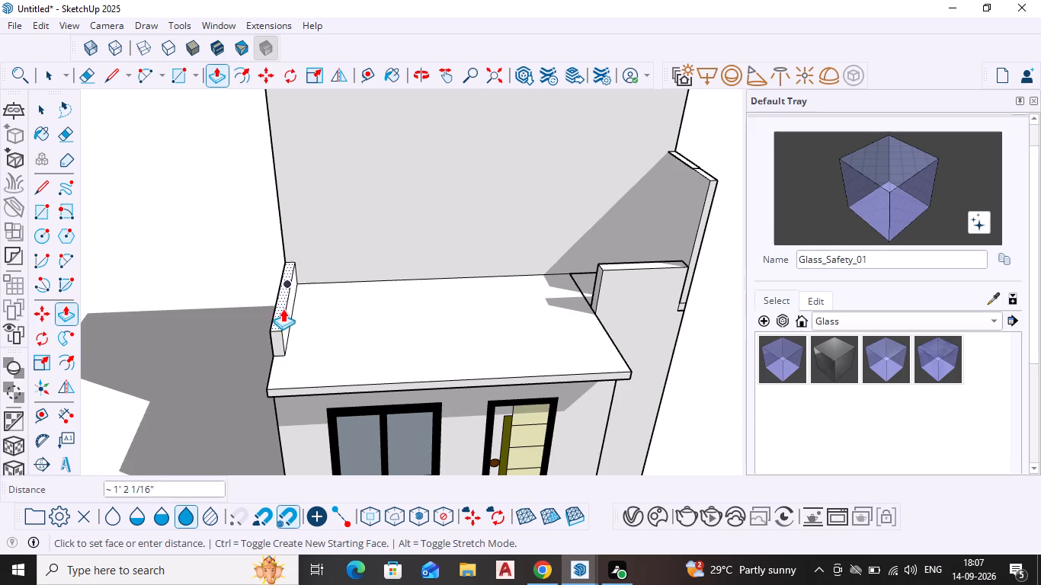
pyautogui.keyDown('shift'); pyautogui.moveTo(283, 310); pyautogui.dragTo(271, 246, button='middle'); pyautogui.keyUp('shift')
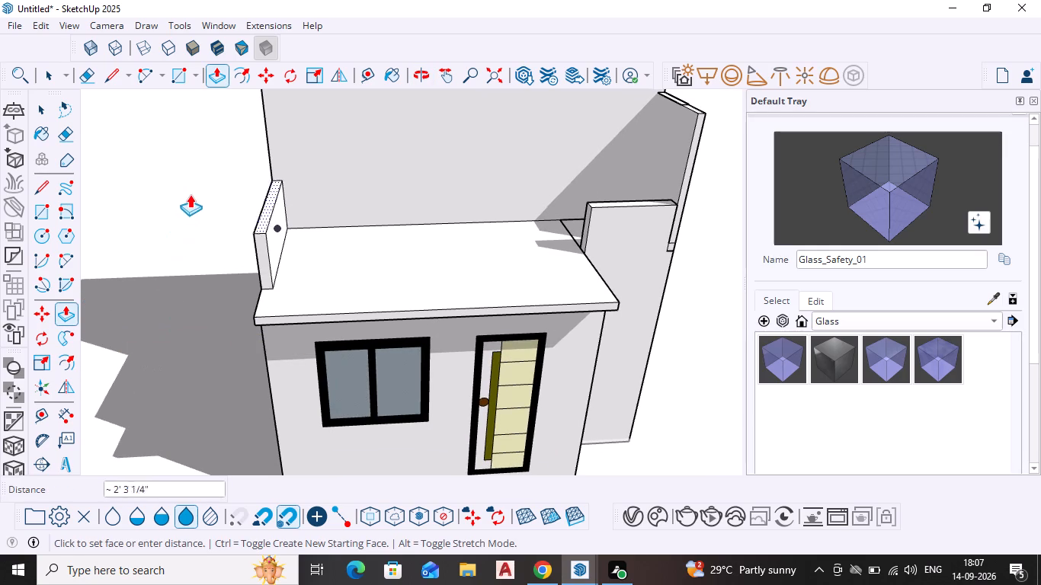
pyautogui.moveTo(204, 209); pyautogui.dragTo(200, 102, button='middle')
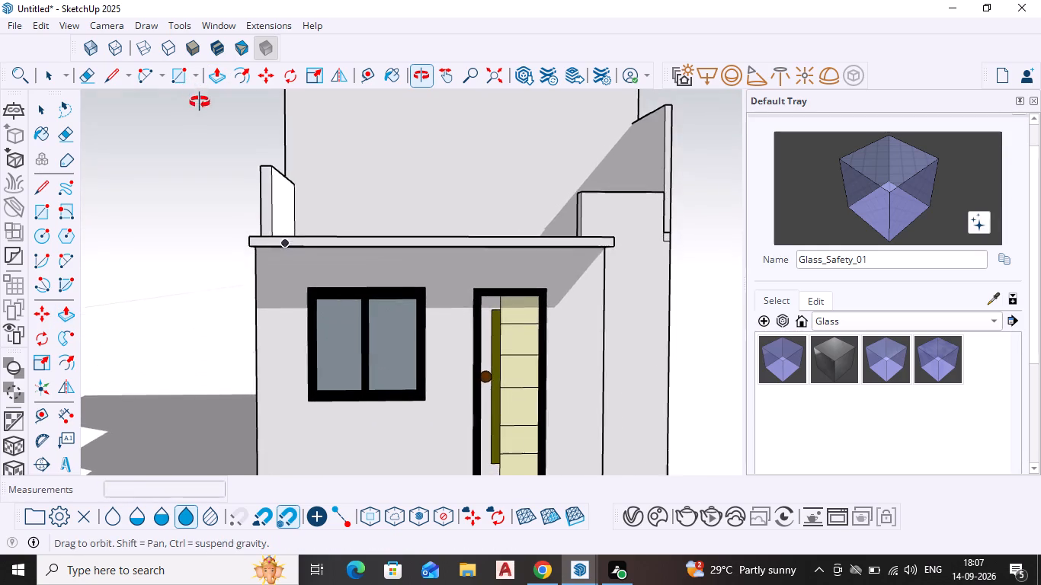
pyautogui.moveTo(200, 102); pyautogui.dragTo(198, 97, button='middle')
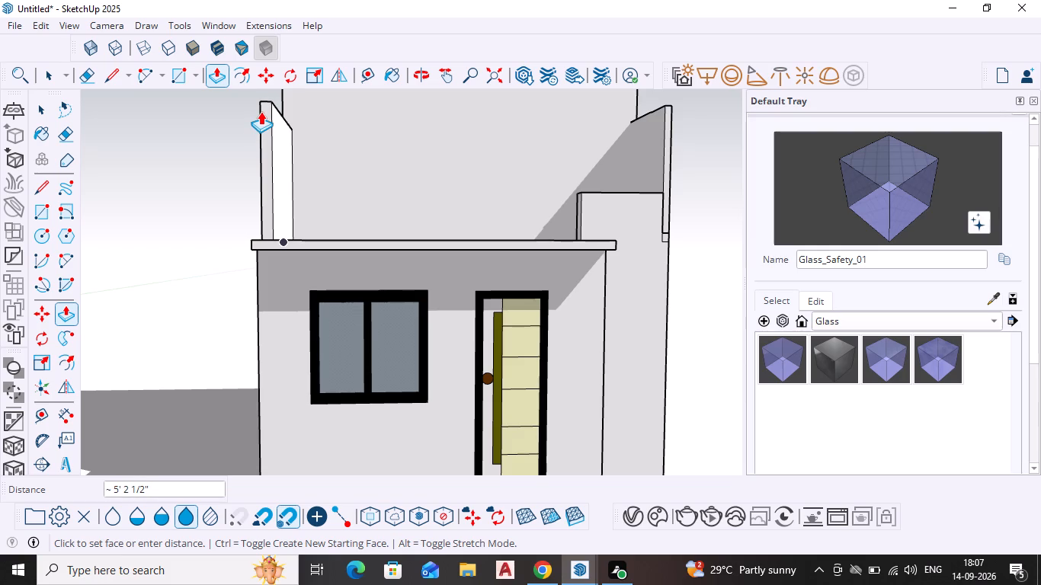
pyautogui.keyDown('shift'); pyautogui.moveTo(264, 113); pyautogui.dragTo(252, 181, button='middle'); pyautogui.keyUp('shift')
pyautogui.keyDown('shift'); pyautogui.moveTo(252, 181); pyautogui.dragTo(237, 360, button='middle'); pyautogui.keyUp('shift')
pyautogui.scroll(2, 253, 227)
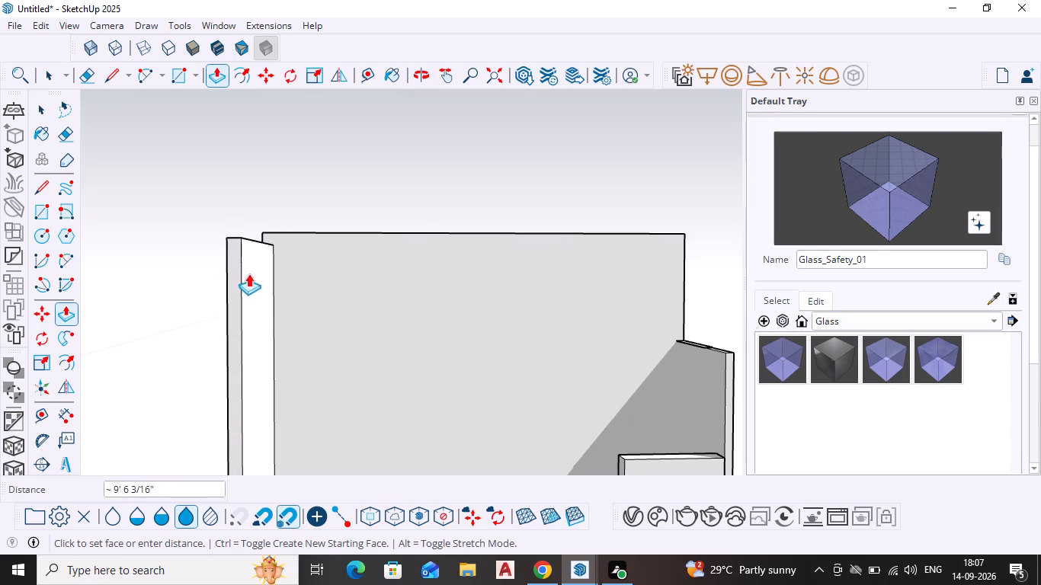
pyautogui.scroll(1, 226, 334)
pyautogui.moveTo(249, 248); pyautogui.dragTo(187, 400, button='middle')
pyautogui.click(332, 220)
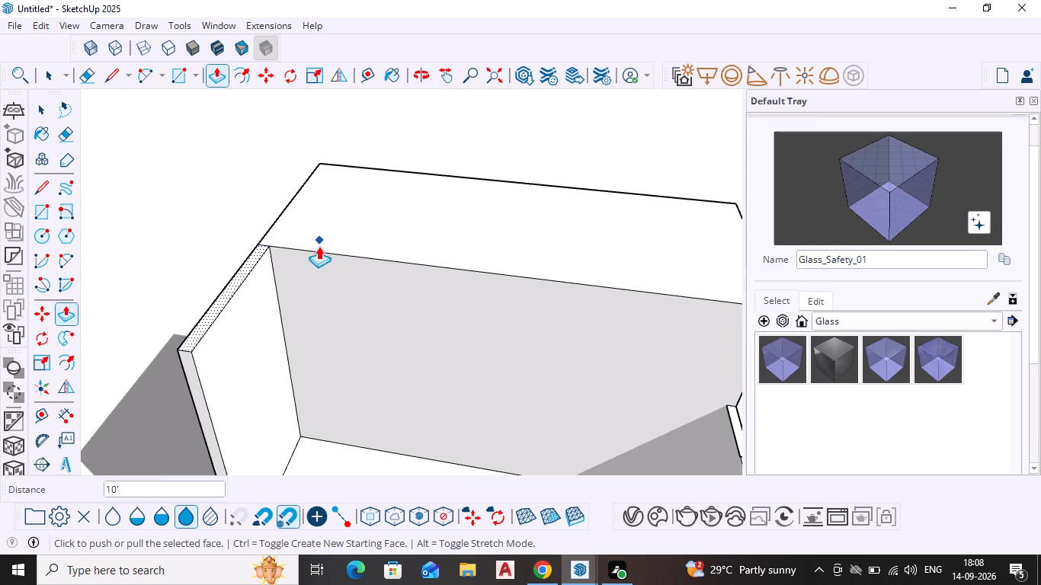
pyautogui.press('space')
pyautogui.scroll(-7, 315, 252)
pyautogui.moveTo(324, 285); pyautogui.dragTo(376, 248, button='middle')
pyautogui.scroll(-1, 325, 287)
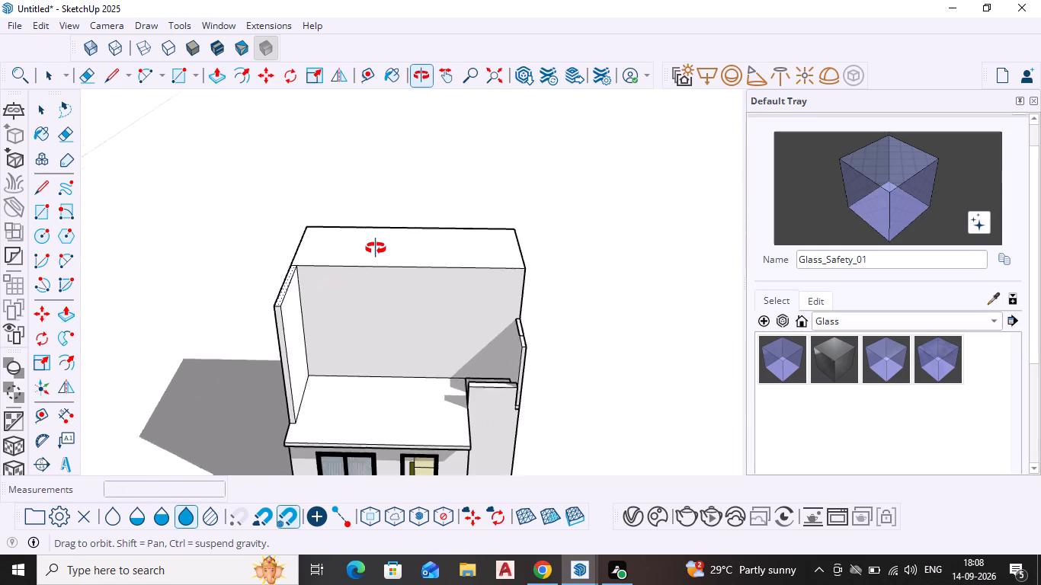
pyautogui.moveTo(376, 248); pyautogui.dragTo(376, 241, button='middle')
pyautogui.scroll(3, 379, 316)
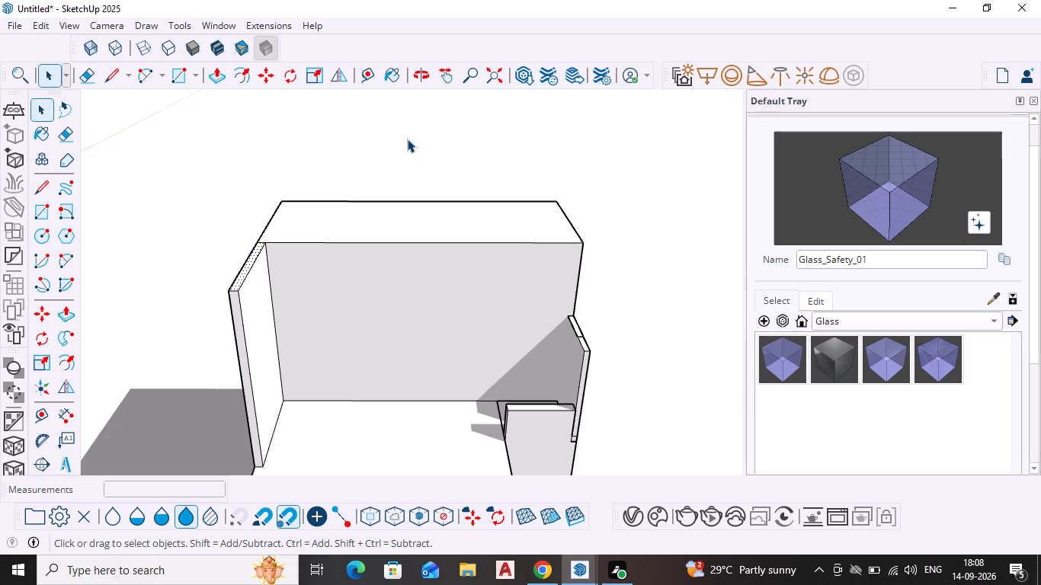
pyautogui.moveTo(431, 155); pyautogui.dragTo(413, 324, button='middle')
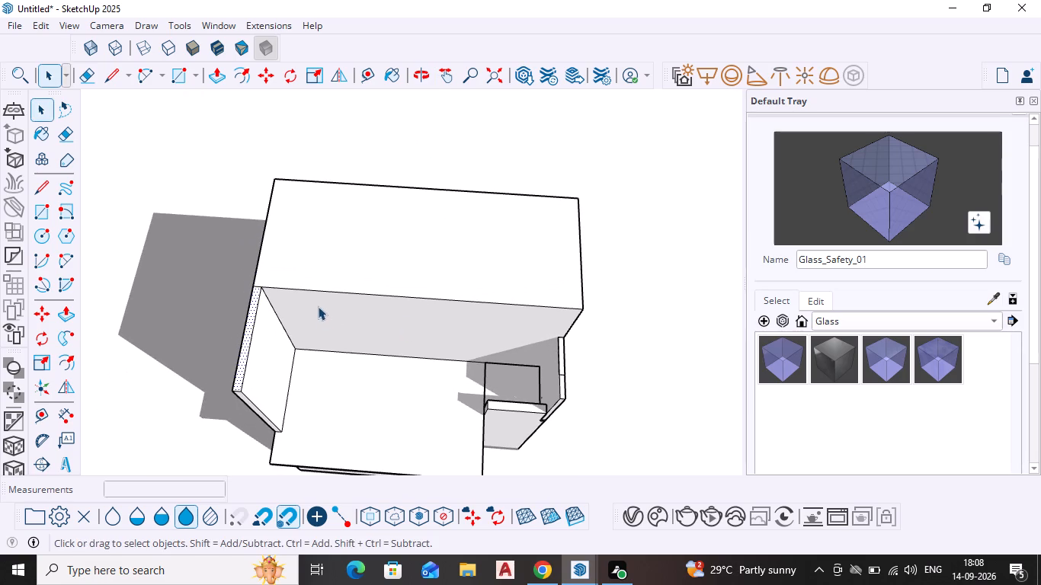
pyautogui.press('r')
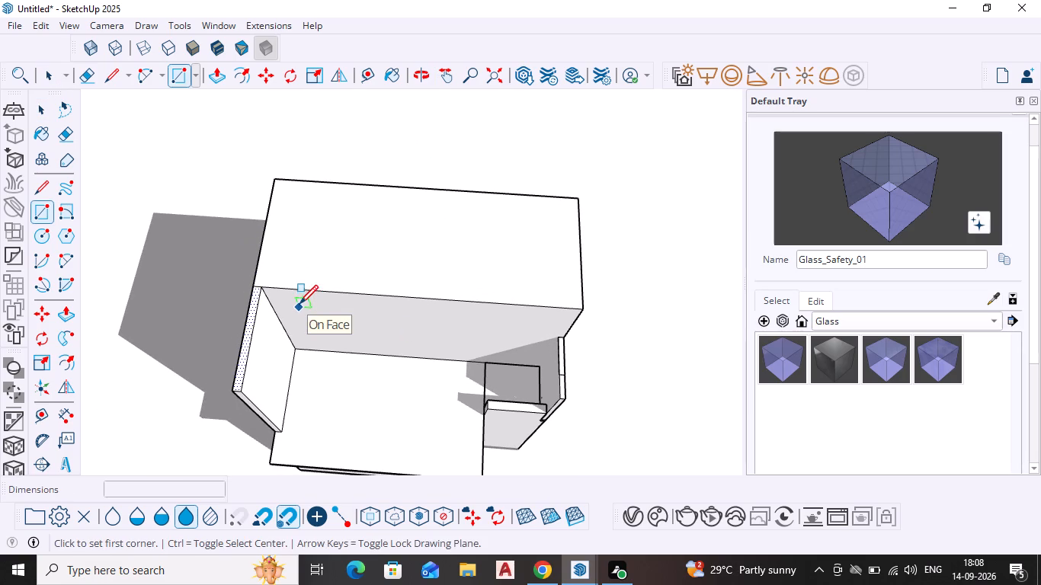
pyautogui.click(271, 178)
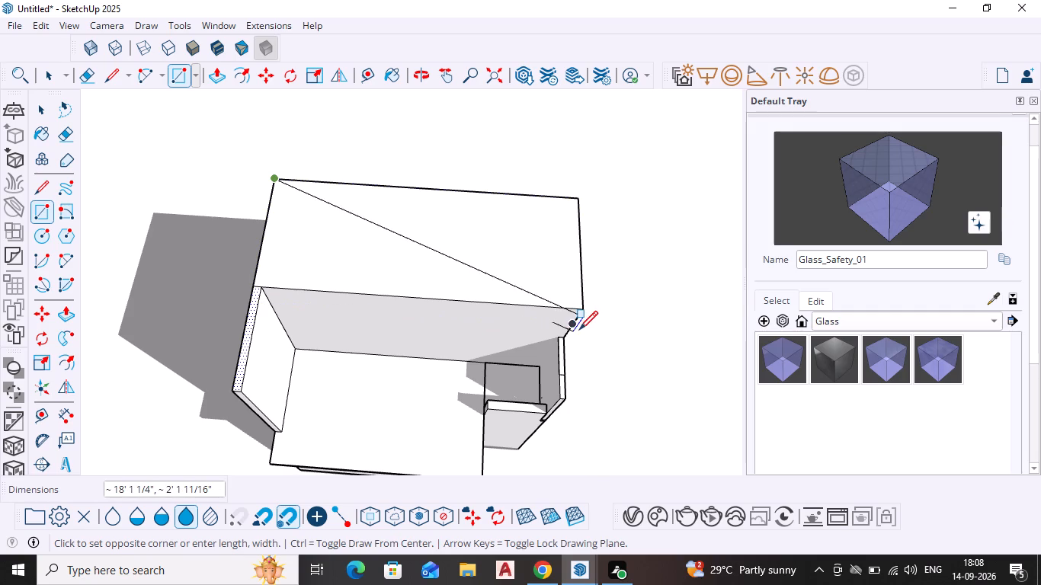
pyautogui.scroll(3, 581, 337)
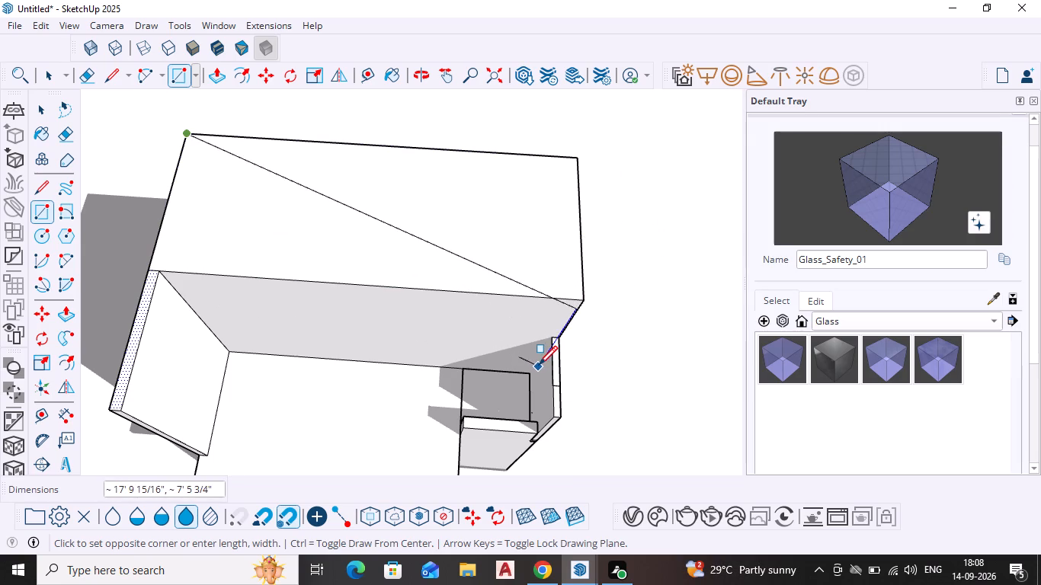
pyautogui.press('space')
# Make a group of all connected geometry of the upper-storey block, terrace slab and side walls.
pyautogui.click(490, 267)
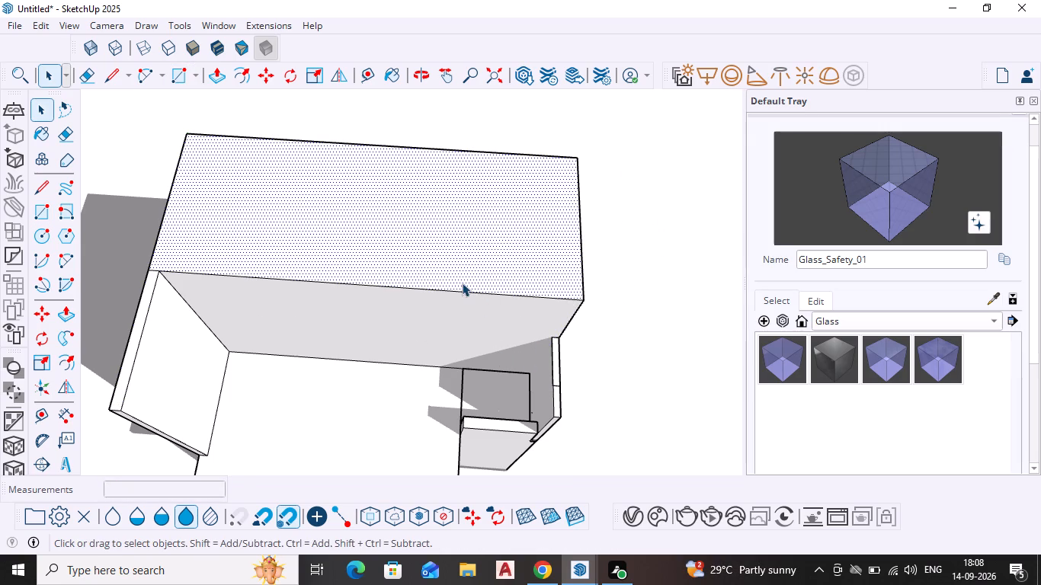
pyautogui.tripleClick(455, 265)
pyautogui.click(455, 265)
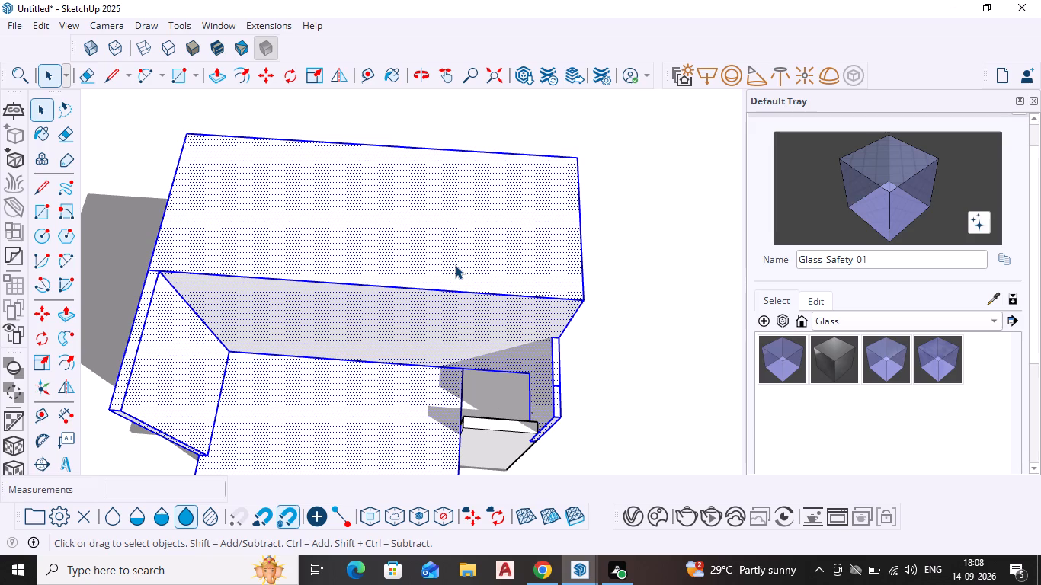
pyautogui.rightClick(455, 265)
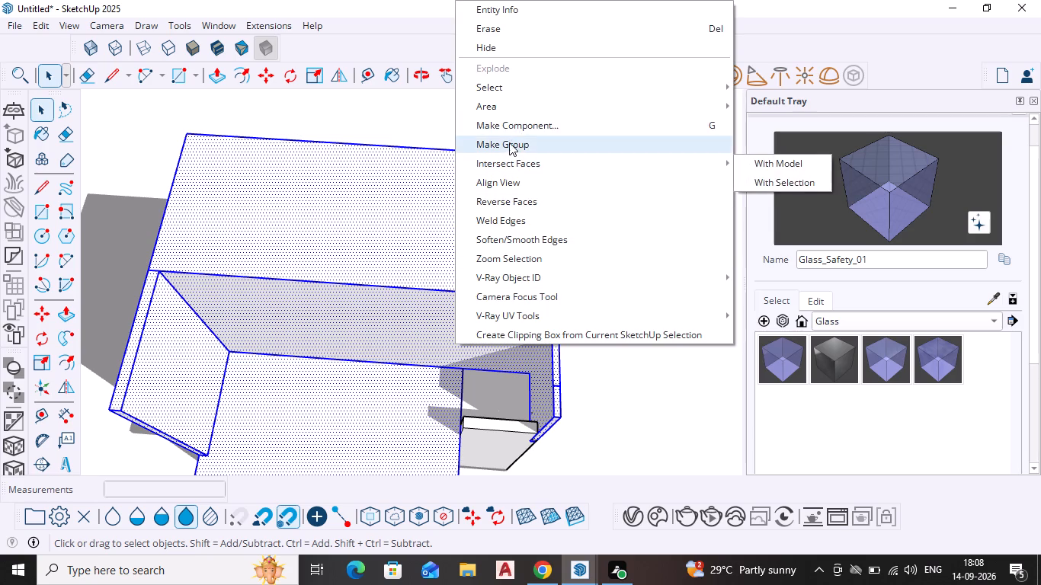
pyautogui.click(509, 144)
pyautogui.press('space')
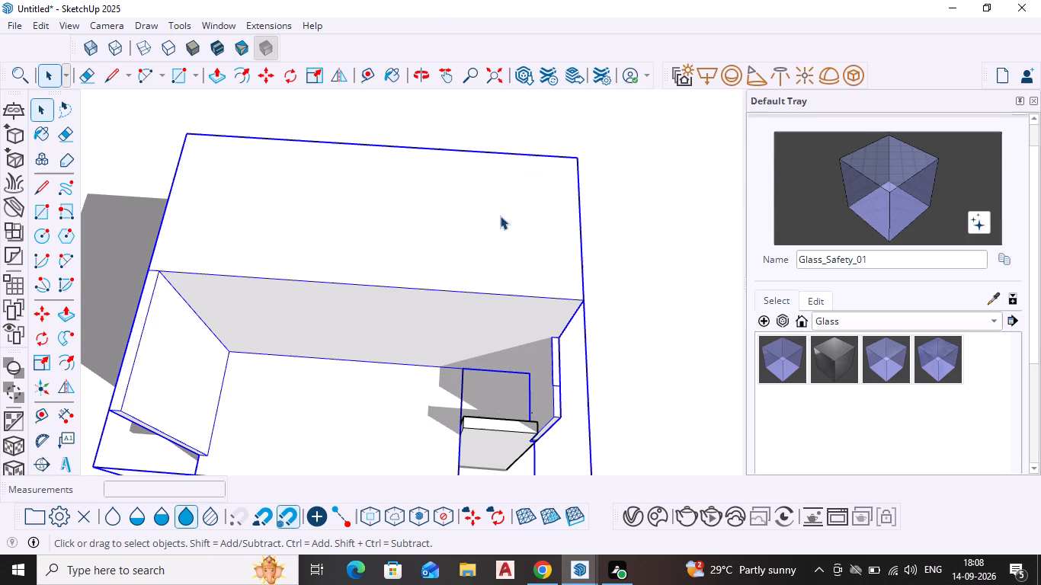
pyautogui.press('Escape')
pyautogui.press('space')
pyautogui.click(611, 228)
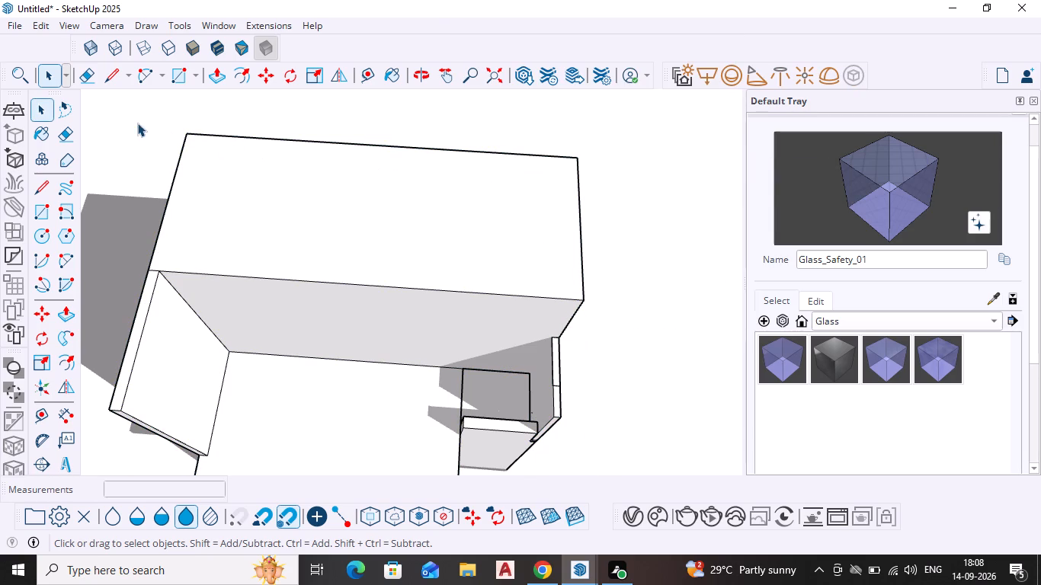
# Draw a rectangle about 16' 8 5/8" by 7' 4 3/8" over the upper-storey block's top, from a rear corner to overhang its front edge.
pyautogui.press('r')
pyautogui.press('Return')
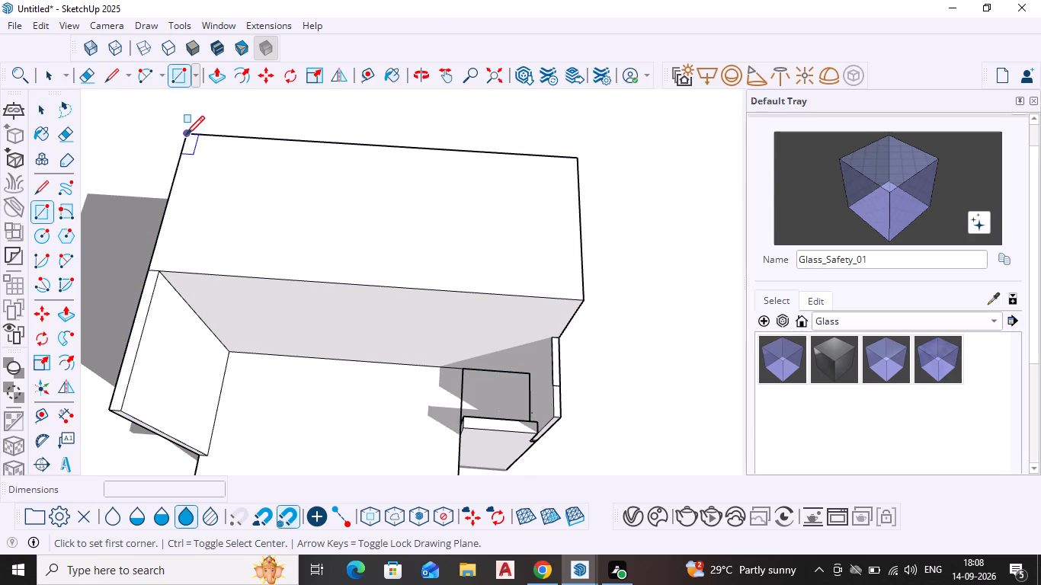
pyautogui.click(186, 136)
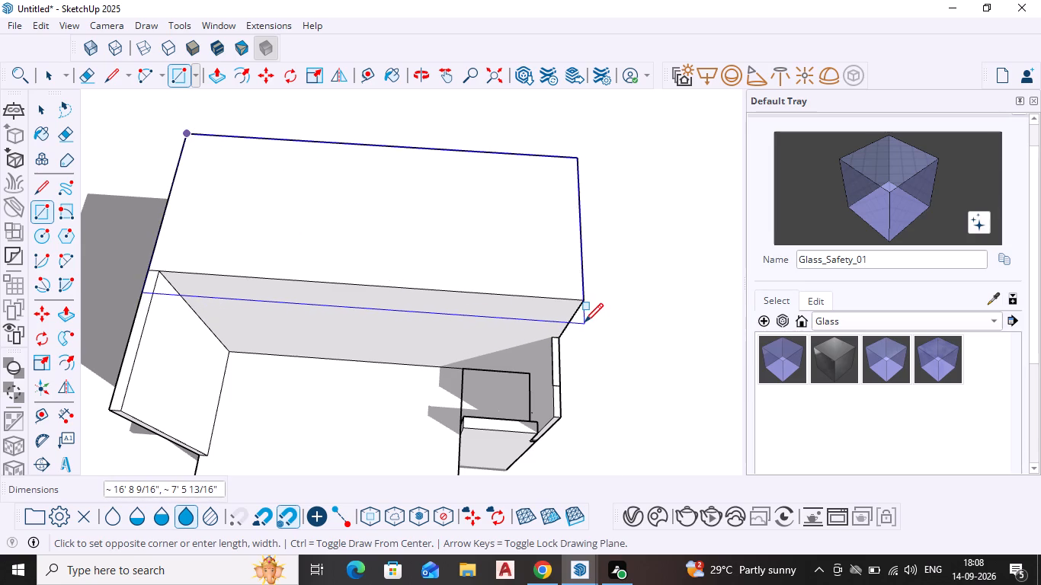
pyautogui.click(585, 321)
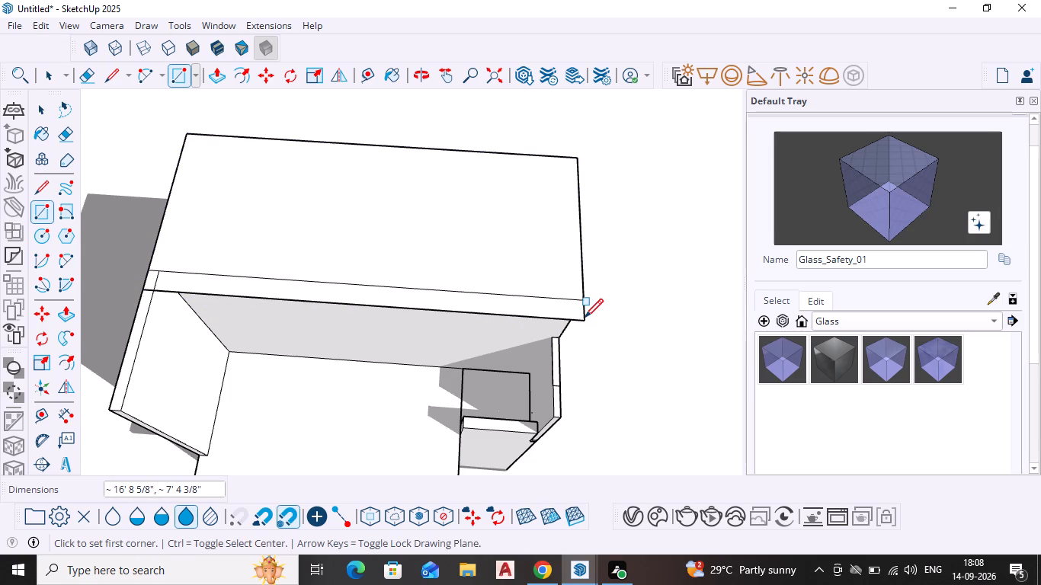
pyautogui.press('b')
pyautogui.press('Escape')
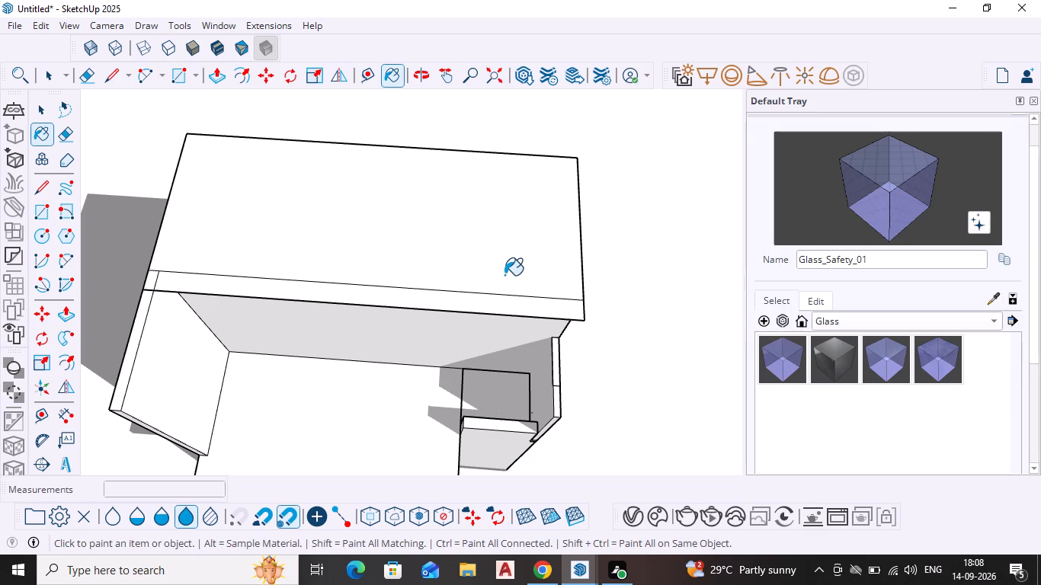
# Pull the overhanging rectangle on top of the upper-storey block up 4" to form a roof slab.
pyautogui.press('space')
pyautogui.click(504, 292)
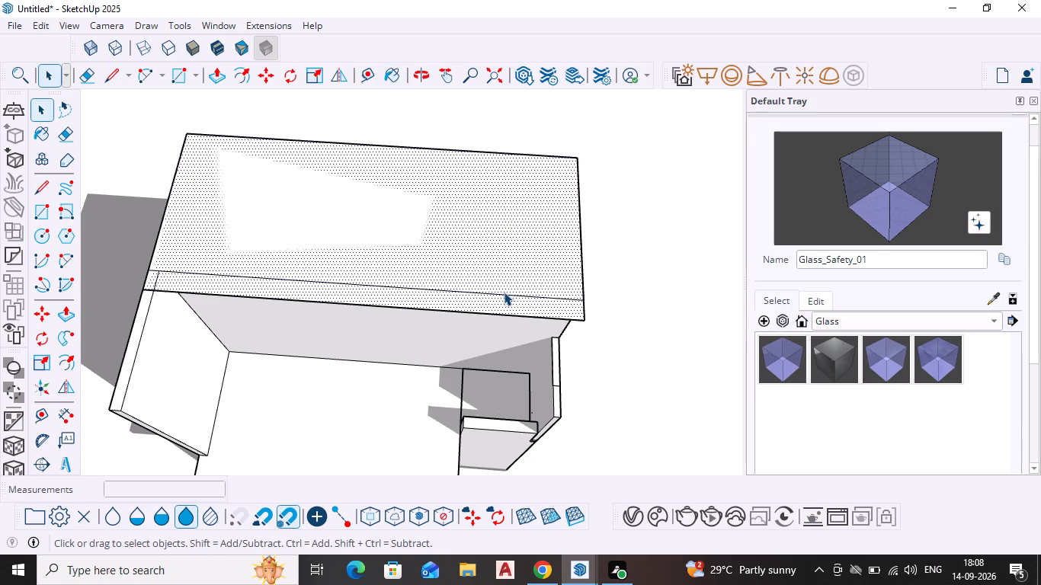
pyautogui.doubleClick(504, 292)
pyautogui.click(504, 293)
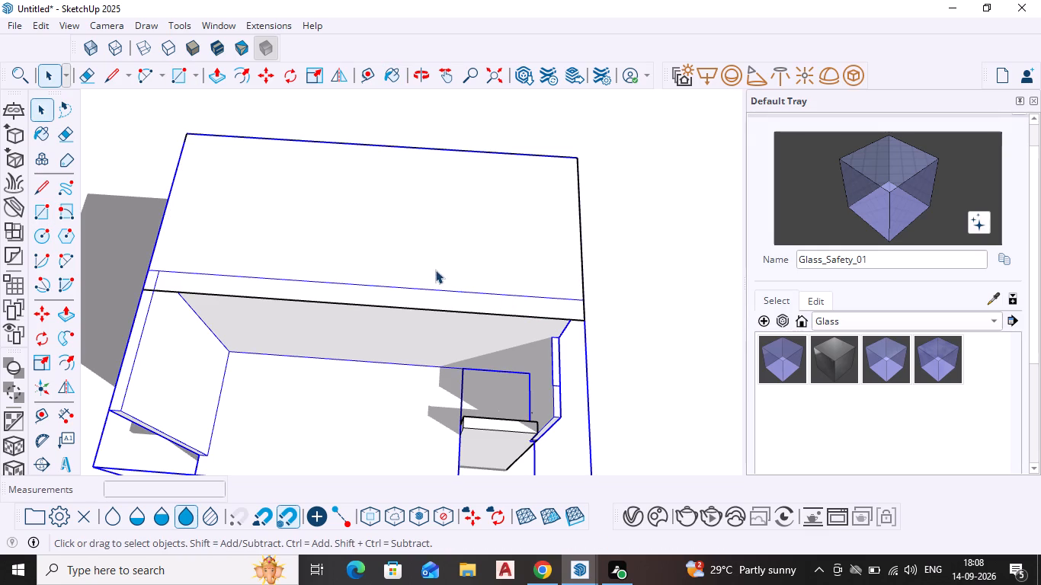
pyautogui.press('space')
pyautogui.press('Escape')
pyautogui.doubleClick(478, 240)
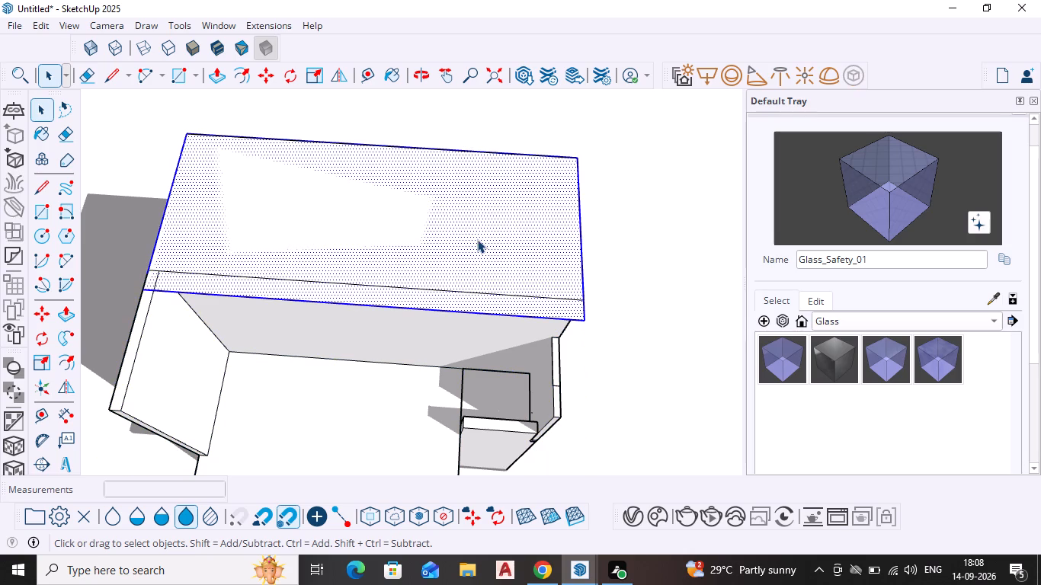
pyautogui.press('p')
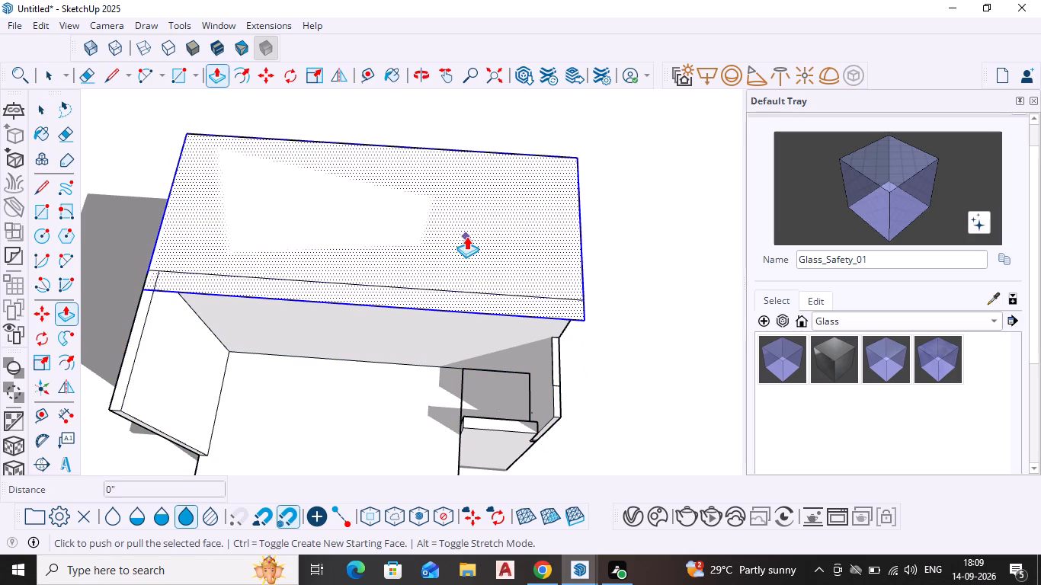
pyautogui.press('Return')
pyautogui.click(466, 235)
pyautogui.moveTo(431, 293); pyautogui.dragTo(428, 163, button='middle')
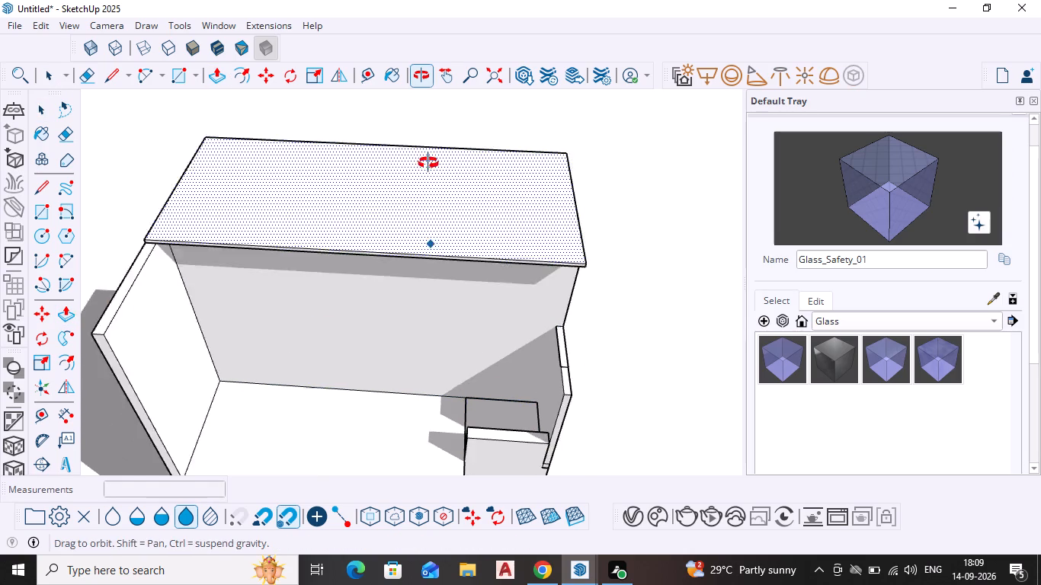
pyautogui.moveTo(428, 163); pyautogui.dragTo(431, 174, button='middle')
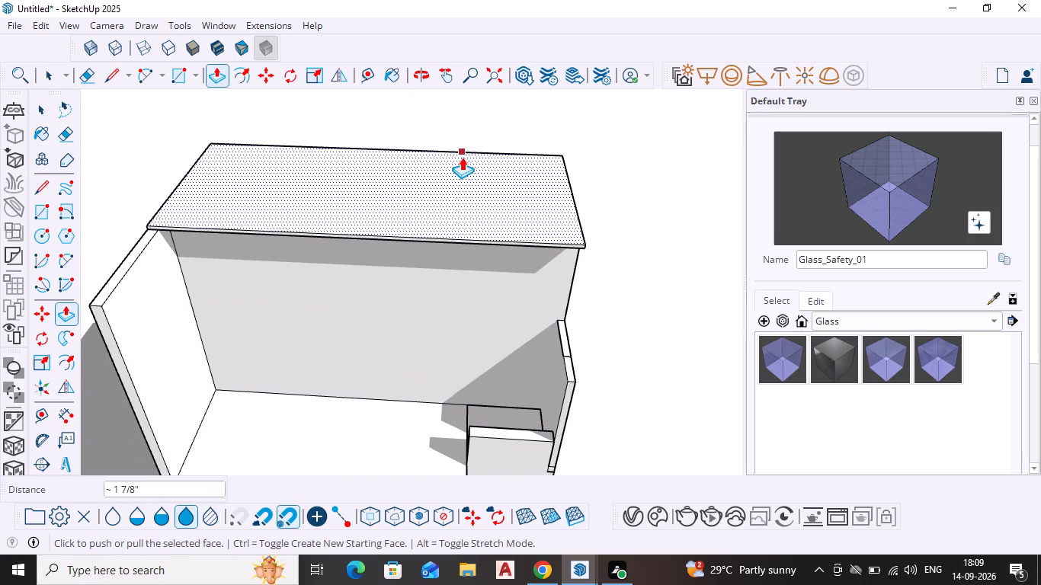
pyautogui.write('4"')
pyautogui.press('Return')
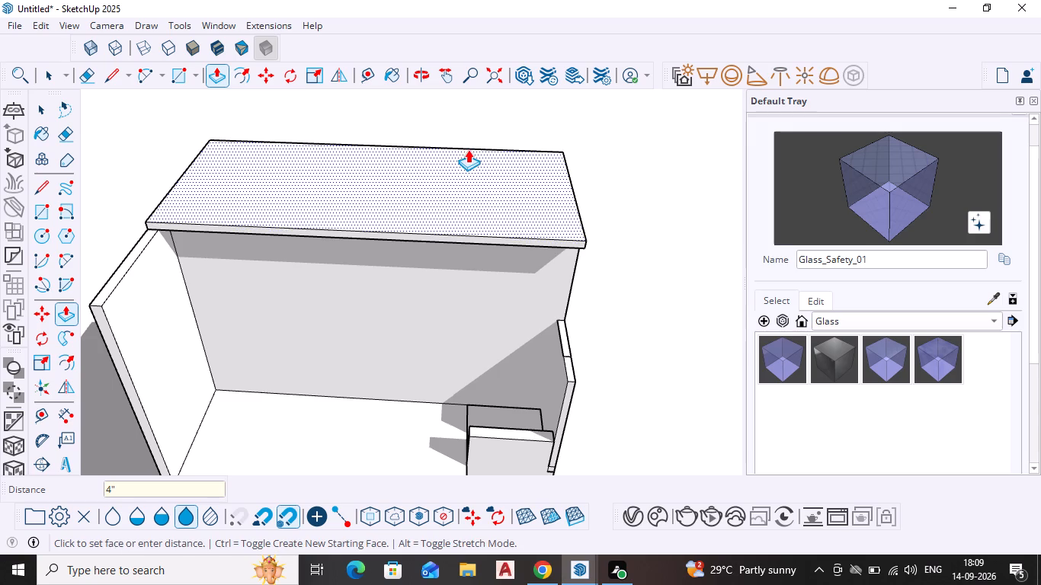
pyautogui.press('Escape')
pyautogui.press('space')
pyautogui.click(612, 235)
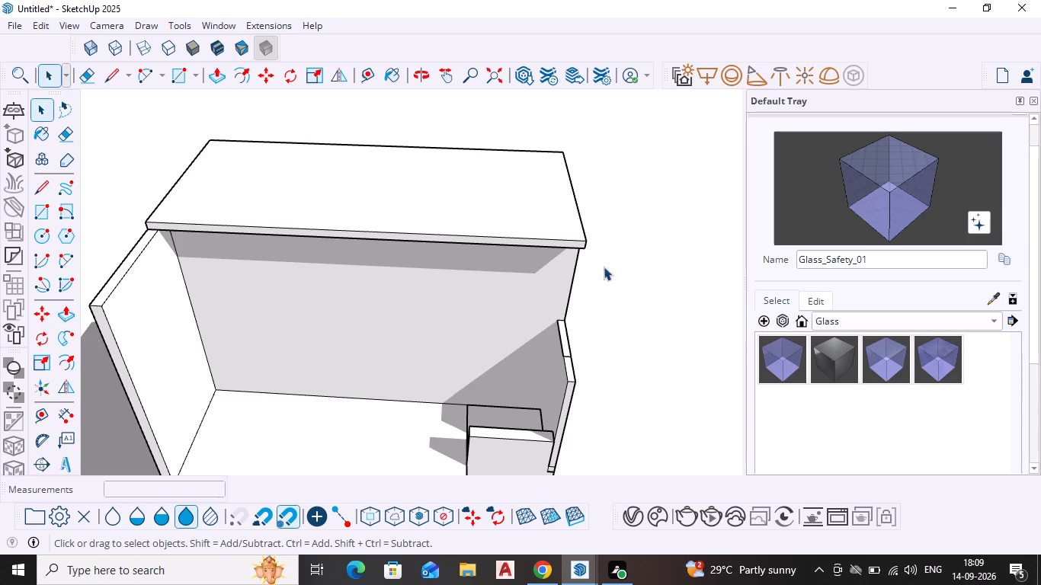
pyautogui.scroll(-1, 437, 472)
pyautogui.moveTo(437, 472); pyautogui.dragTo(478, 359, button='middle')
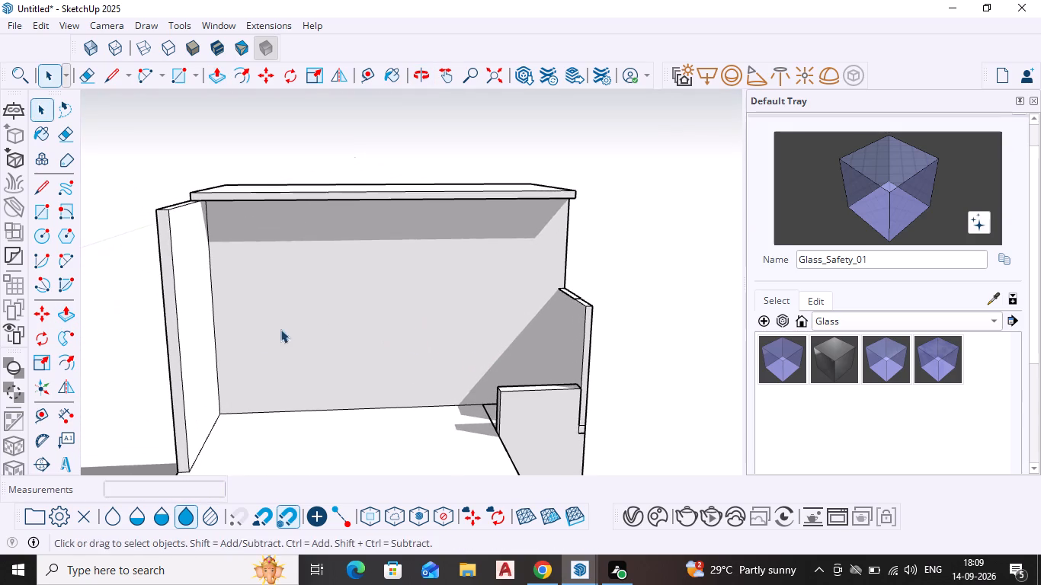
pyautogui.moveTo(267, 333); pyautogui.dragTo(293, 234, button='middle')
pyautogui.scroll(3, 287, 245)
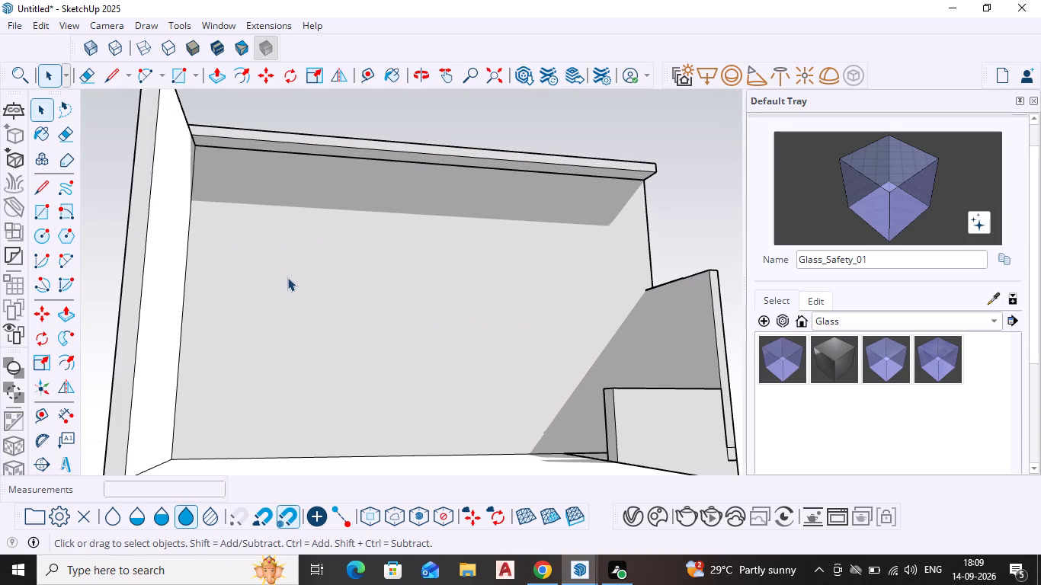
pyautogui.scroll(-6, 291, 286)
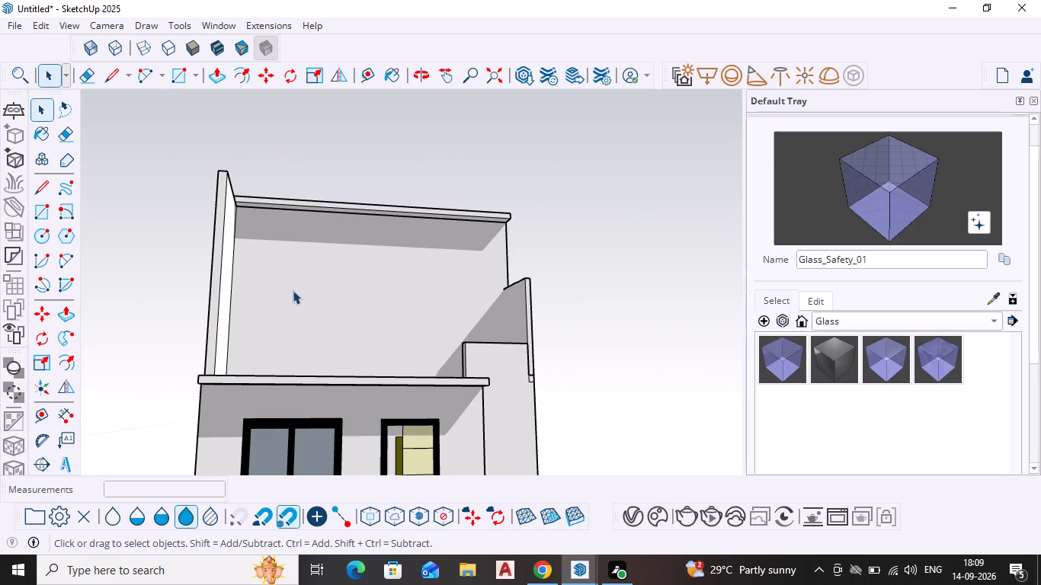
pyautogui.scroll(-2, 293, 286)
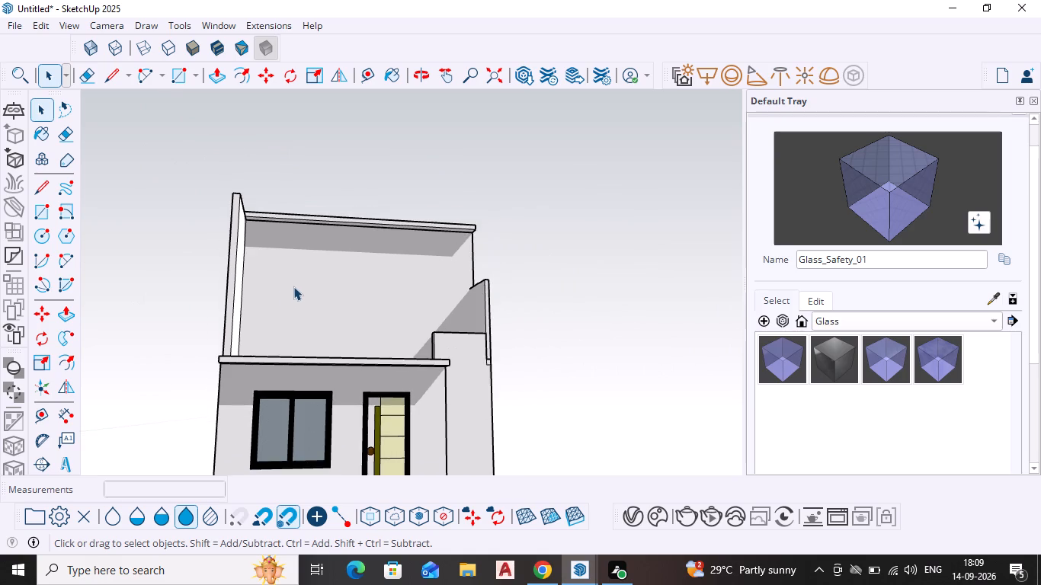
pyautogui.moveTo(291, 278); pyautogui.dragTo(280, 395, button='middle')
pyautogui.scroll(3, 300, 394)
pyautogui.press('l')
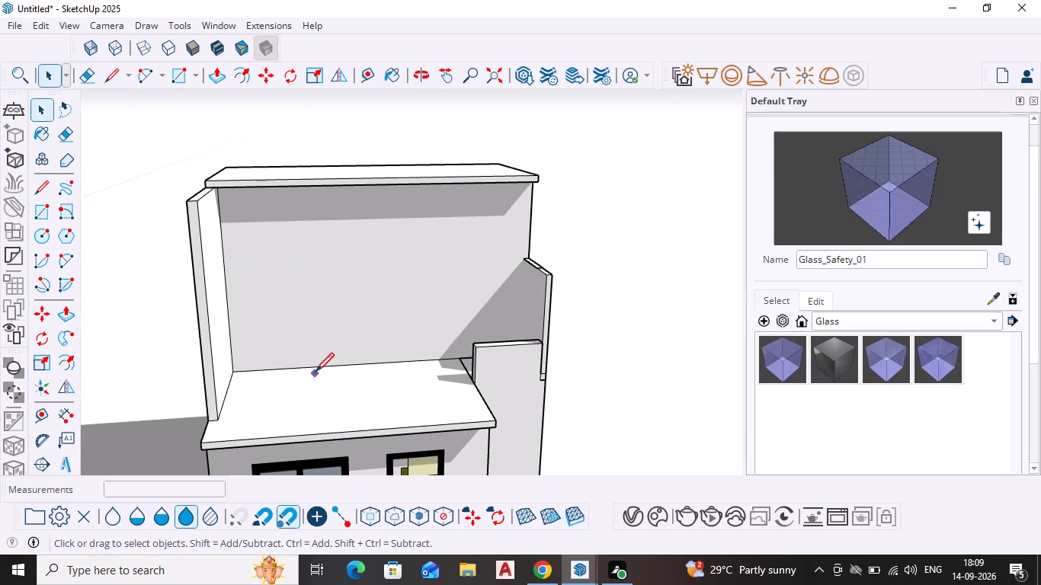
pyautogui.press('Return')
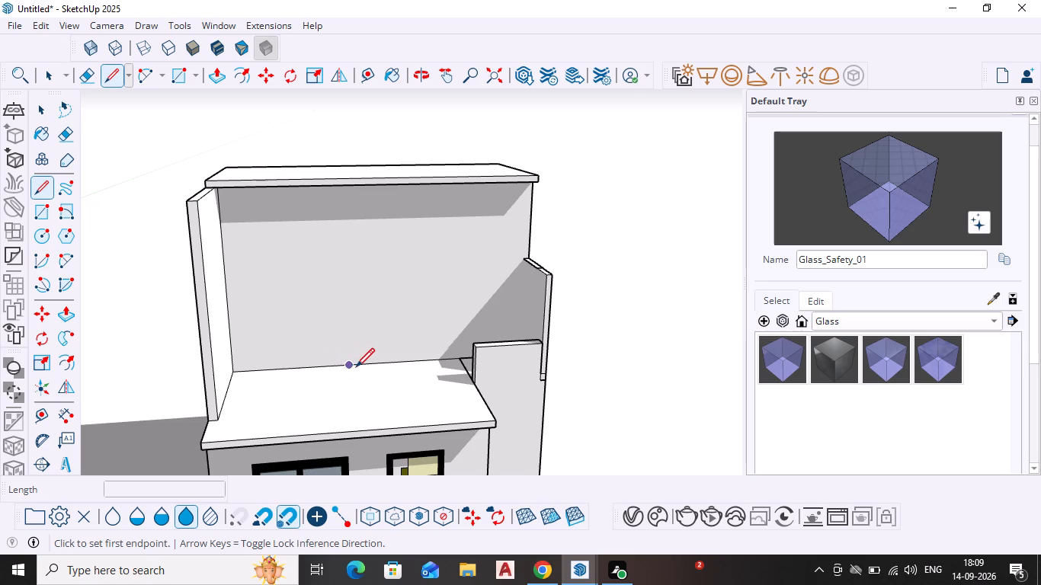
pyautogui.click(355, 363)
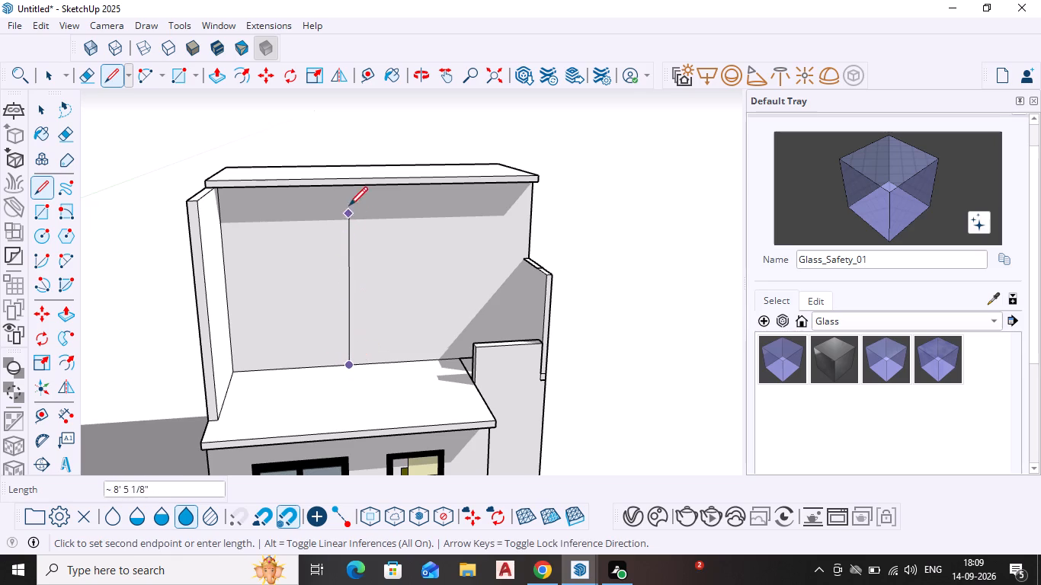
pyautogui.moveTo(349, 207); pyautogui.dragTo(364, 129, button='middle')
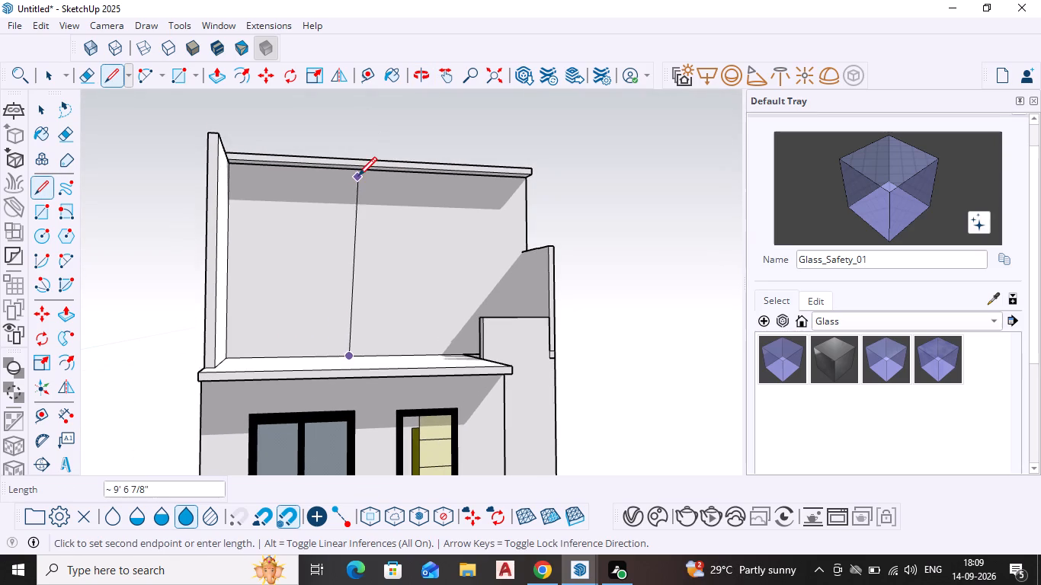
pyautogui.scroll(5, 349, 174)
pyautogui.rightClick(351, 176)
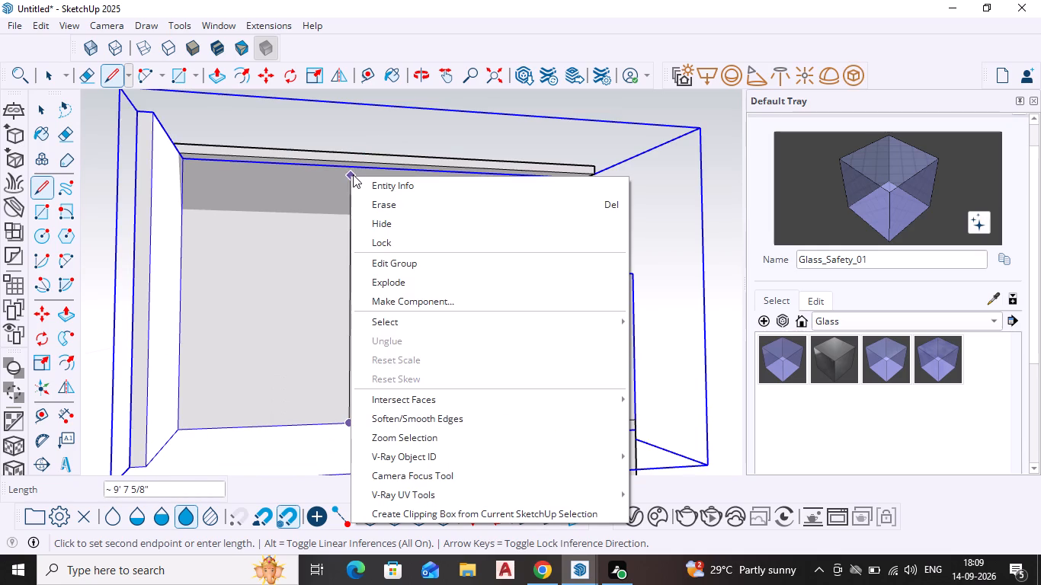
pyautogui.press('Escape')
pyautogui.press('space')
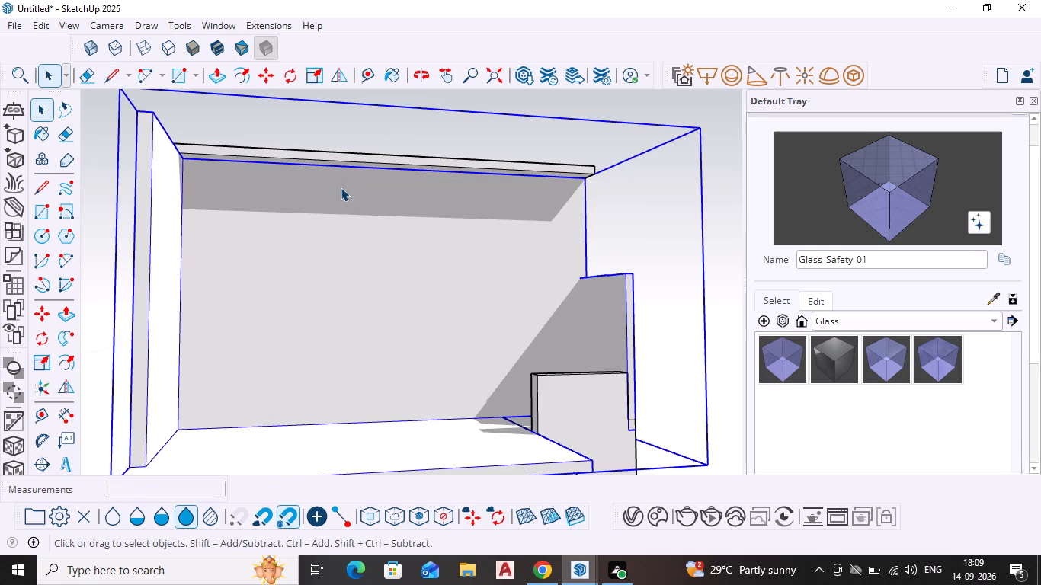
# Inside the upper-storey group, draw a vertical 10' line on the block's front face from base to top edge, slightly nearer the tall side wall.
pyautogui.tripleClick(344, 252)
pyautogui.doubleClick(344, 252)
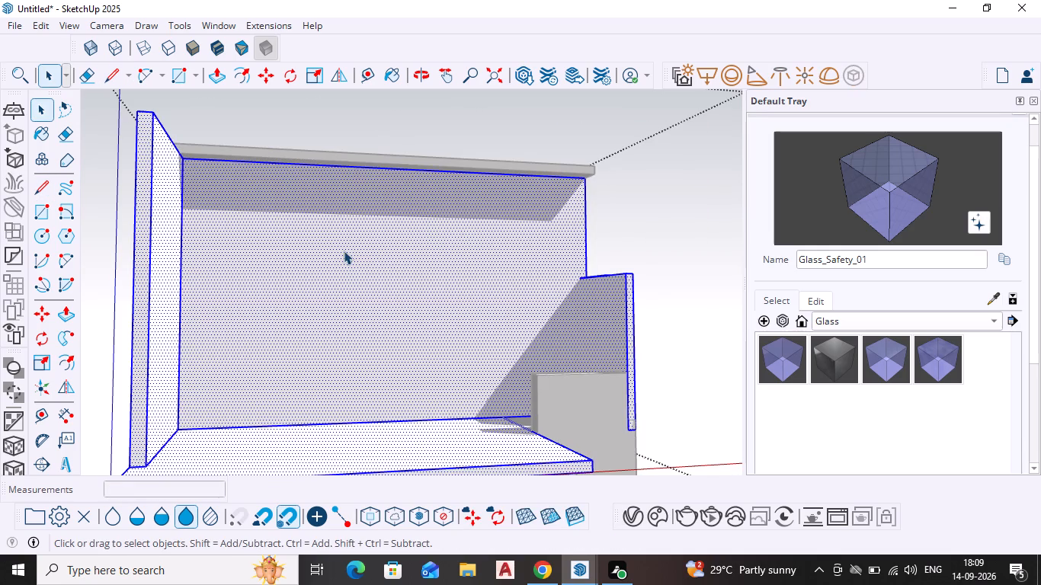
pyautogui.click(341, 254)
pyautogui.scroll(5, 340, 254)
pyautogui.scroll(-6, 335, 274)
pyautogui.press('l')
pyautogui.press('Return')
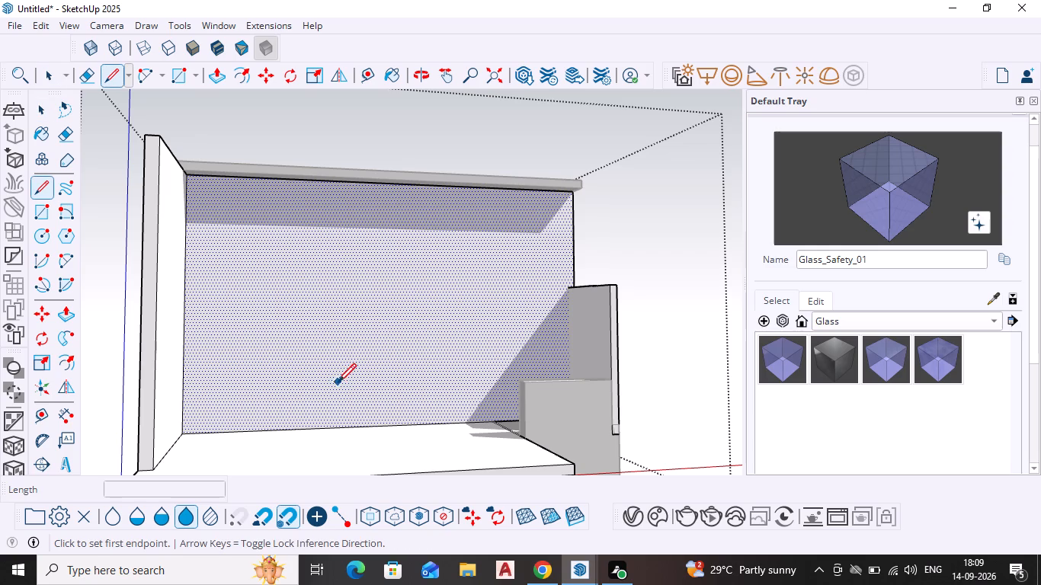
pyautogui.moveTo(346, 427); pyautogui.dragTo(345, 411)
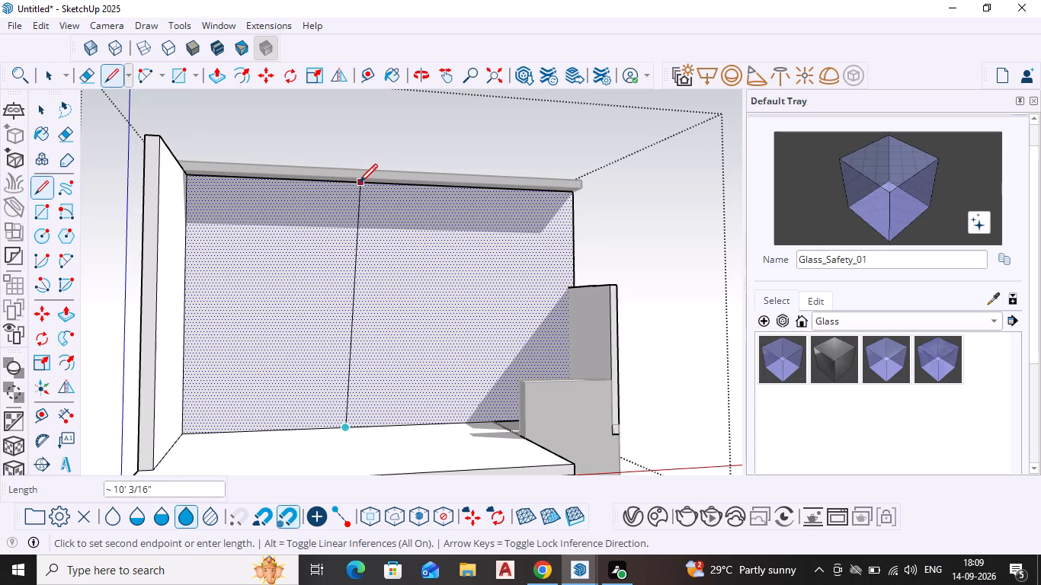
pyautogui.click(354, 186)
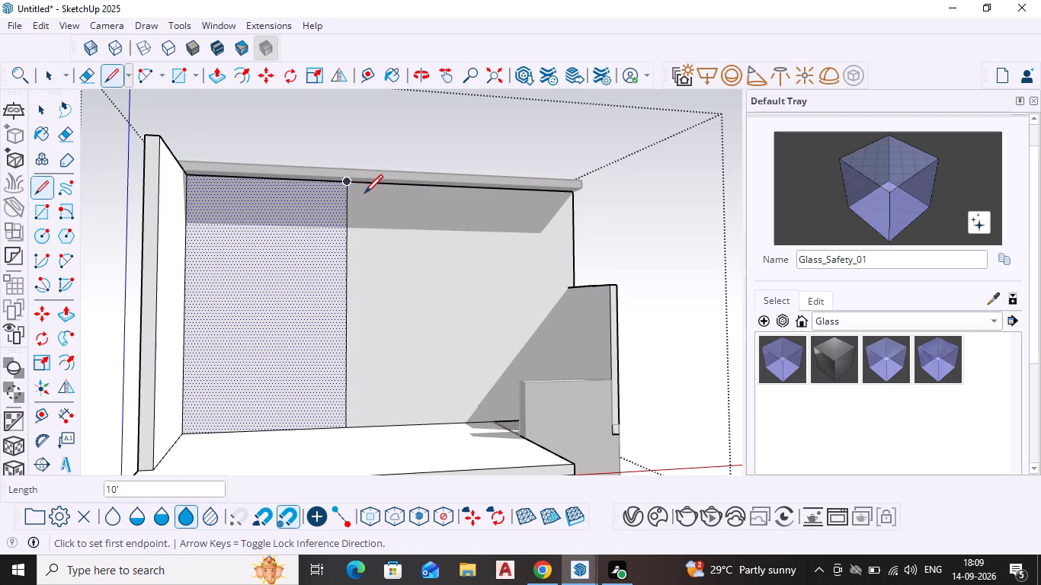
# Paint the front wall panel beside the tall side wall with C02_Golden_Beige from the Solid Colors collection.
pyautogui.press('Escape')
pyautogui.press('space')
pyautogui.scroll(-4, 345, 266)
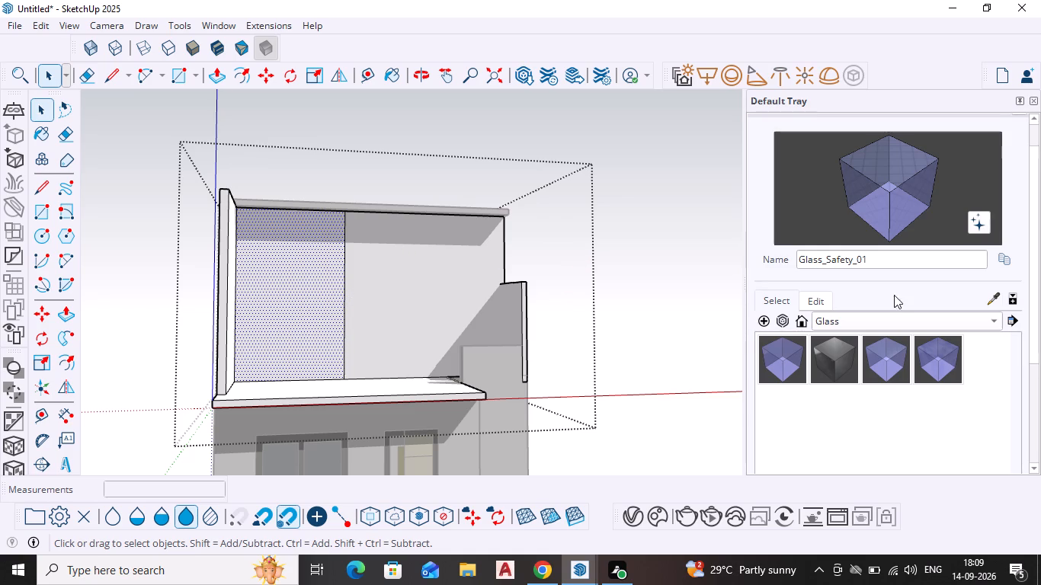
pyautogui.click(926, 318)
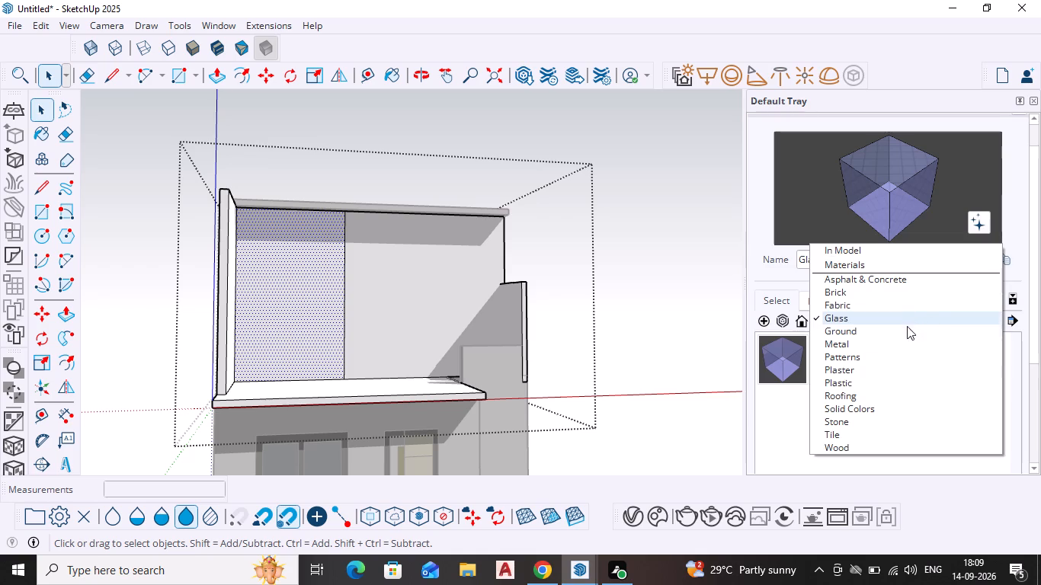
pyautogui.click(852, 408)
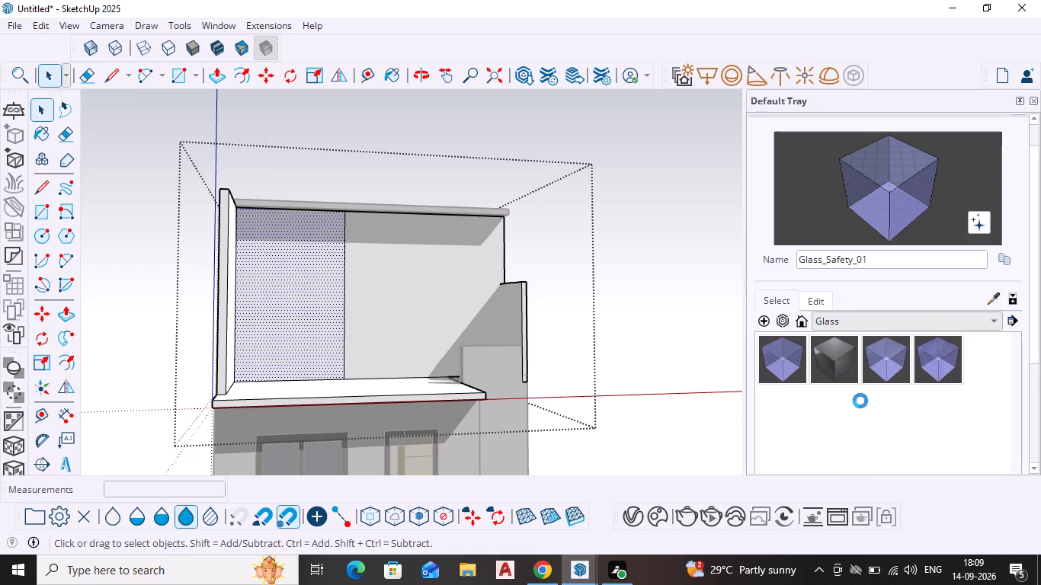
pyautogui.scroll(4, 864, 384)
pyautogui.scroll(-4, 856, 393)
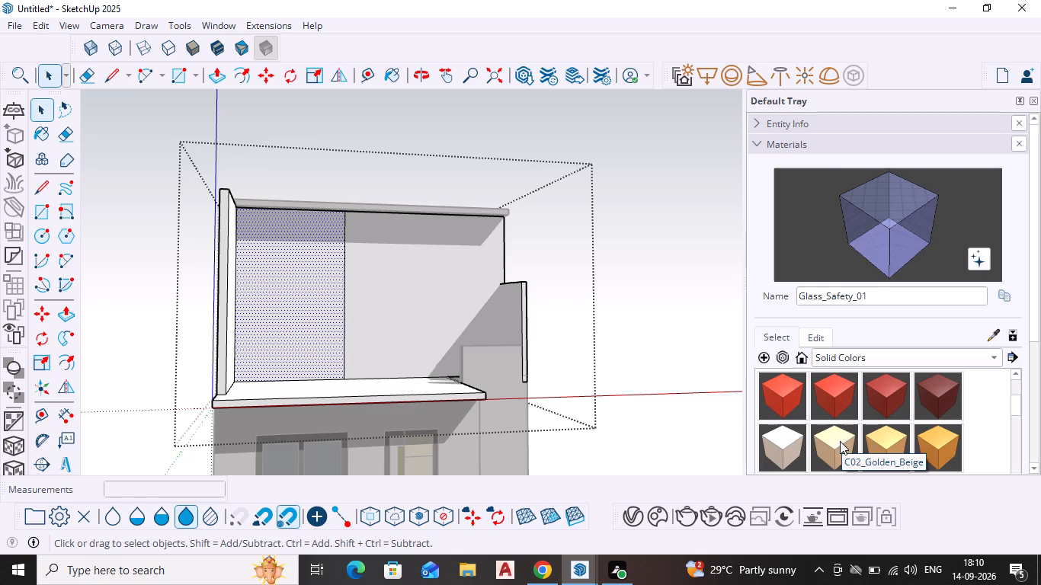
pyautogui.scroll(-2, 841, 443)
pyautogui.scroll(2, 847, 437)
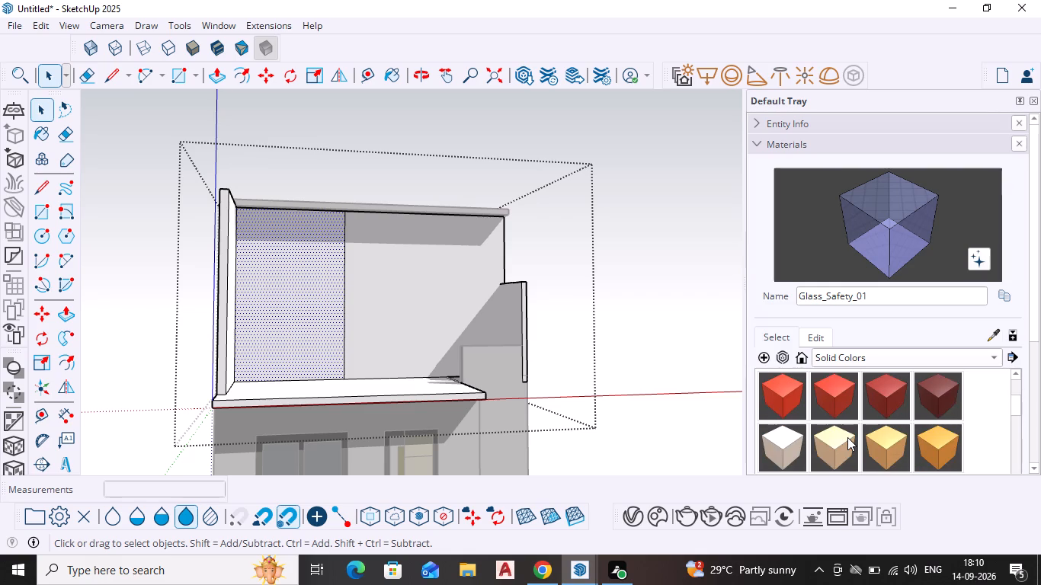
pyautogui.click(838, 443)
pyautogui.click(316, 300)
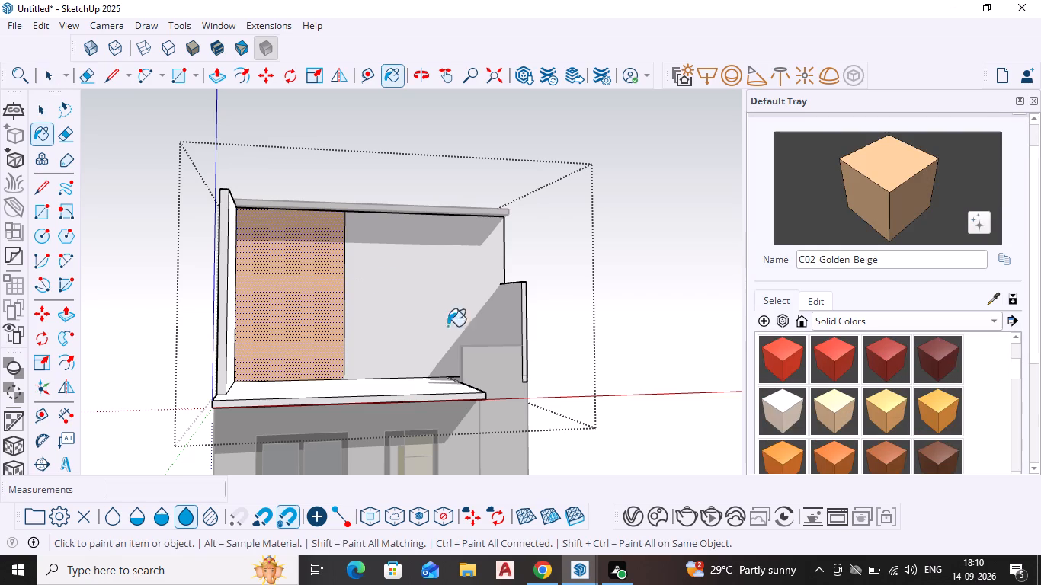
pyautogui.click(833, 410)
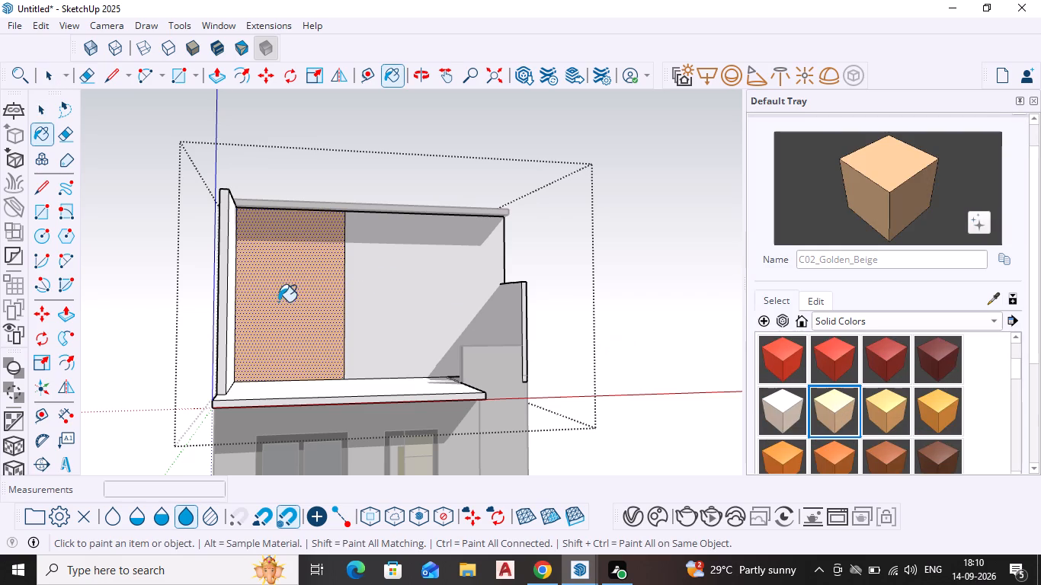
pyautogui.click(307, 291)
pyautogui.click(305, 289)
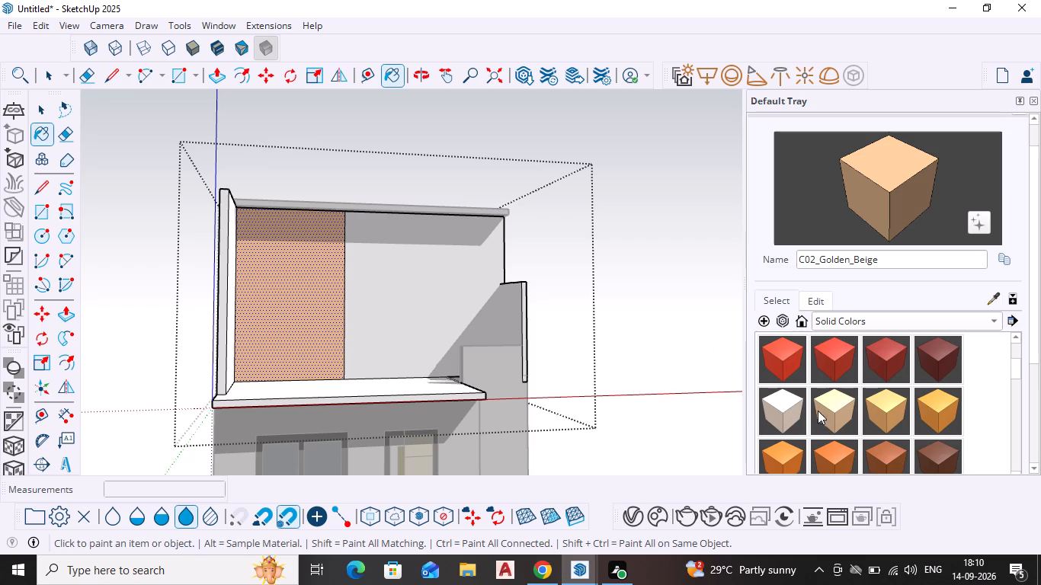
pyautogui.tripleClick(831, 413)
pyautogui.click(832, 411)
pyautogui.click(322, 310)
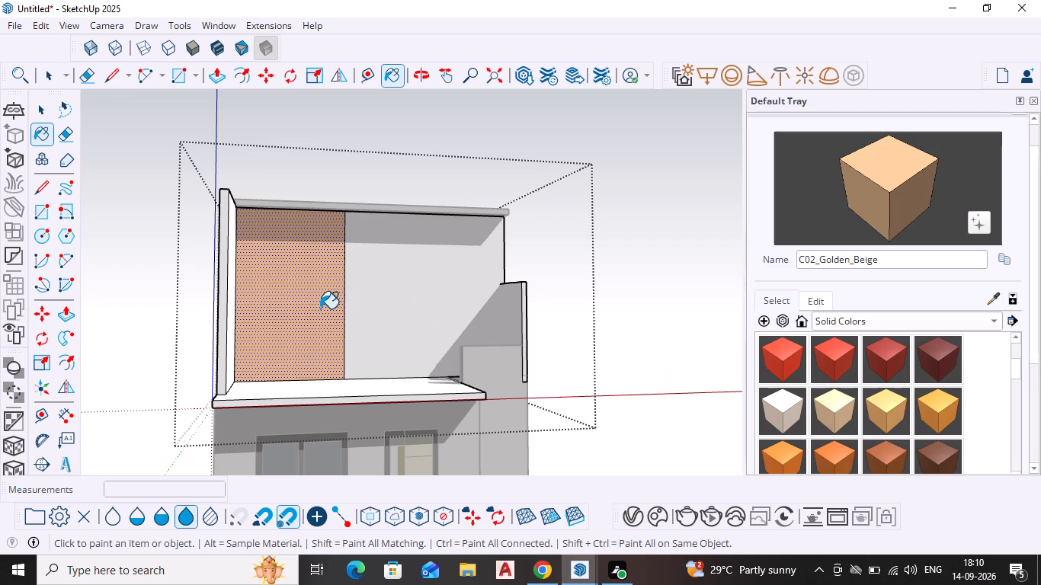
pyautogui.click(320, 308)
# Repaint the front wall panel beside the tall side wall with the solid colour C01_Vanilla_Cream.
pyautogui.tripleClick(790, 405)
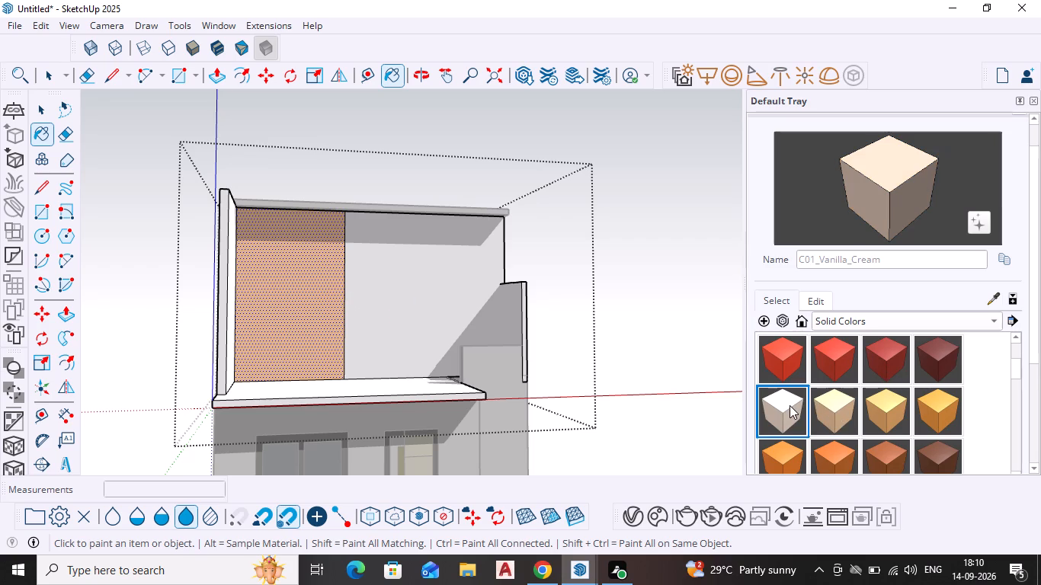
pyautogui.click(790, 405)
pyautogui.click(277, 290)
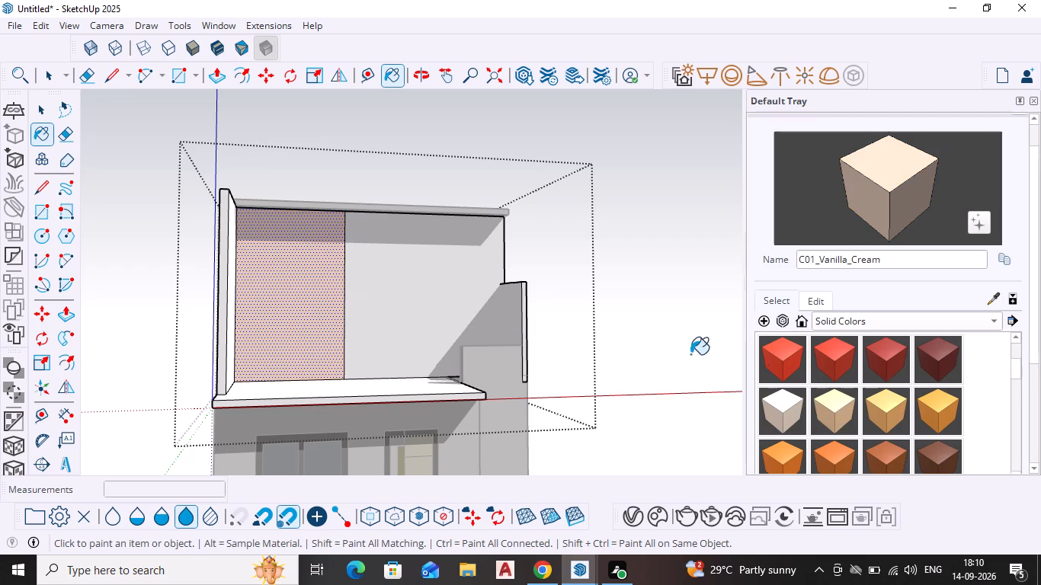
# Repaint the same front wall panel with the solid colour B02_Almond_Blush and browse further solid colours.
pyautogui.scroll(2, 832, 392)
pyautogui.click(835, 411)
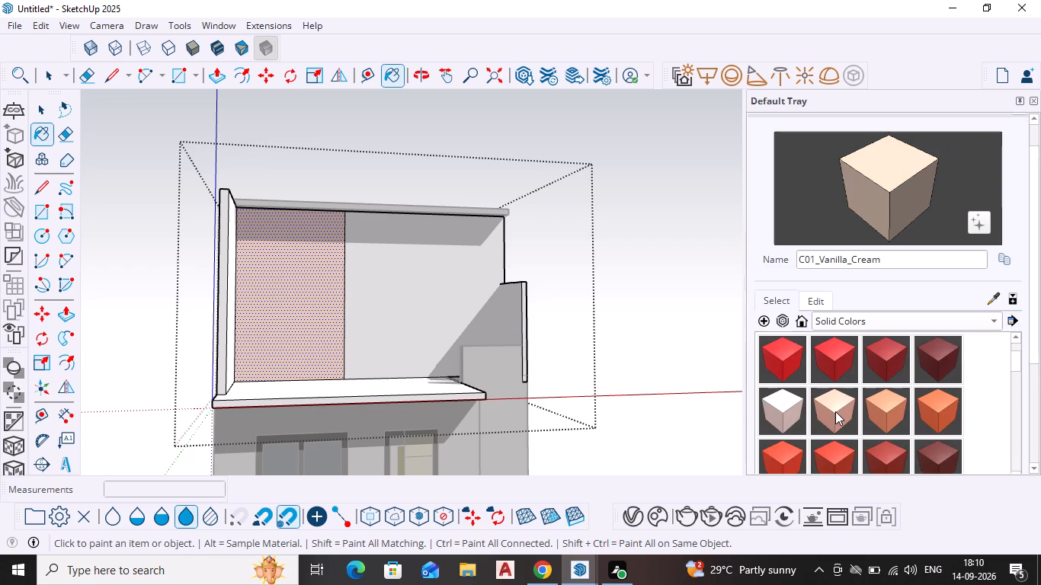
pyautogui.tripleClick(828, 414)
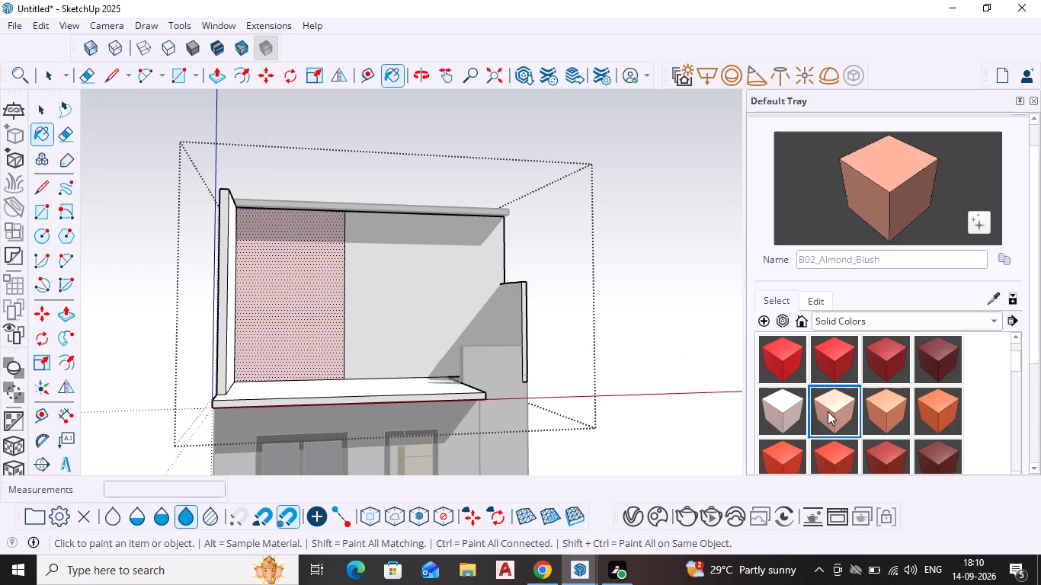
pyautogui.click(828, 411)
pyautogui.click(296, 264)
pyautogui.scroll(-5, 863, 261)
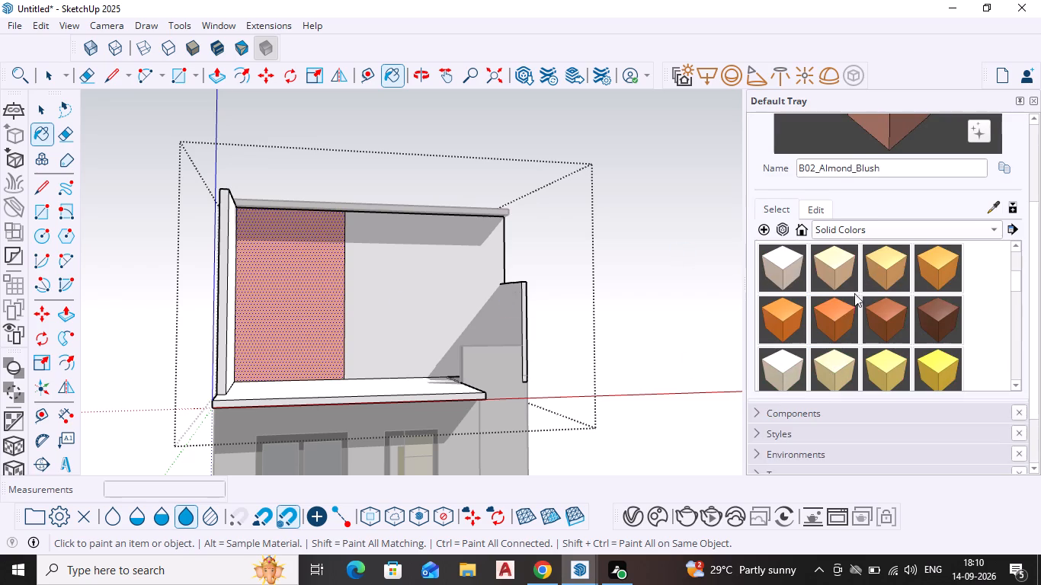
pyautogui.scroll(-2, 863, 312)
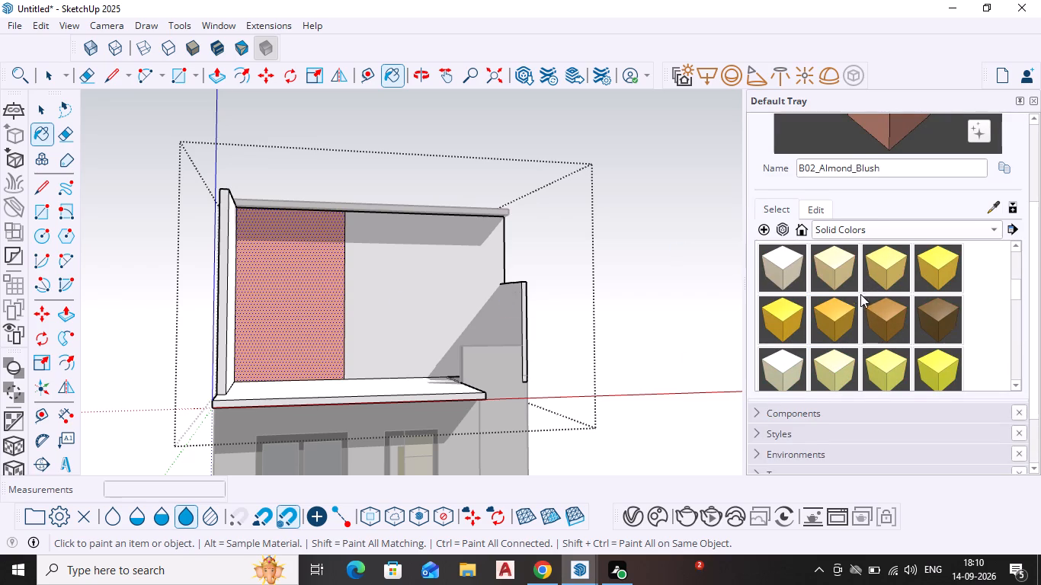
# Create a new Generic material in the V-Ray Asset Editor.
pyautogui.click(633, 509)
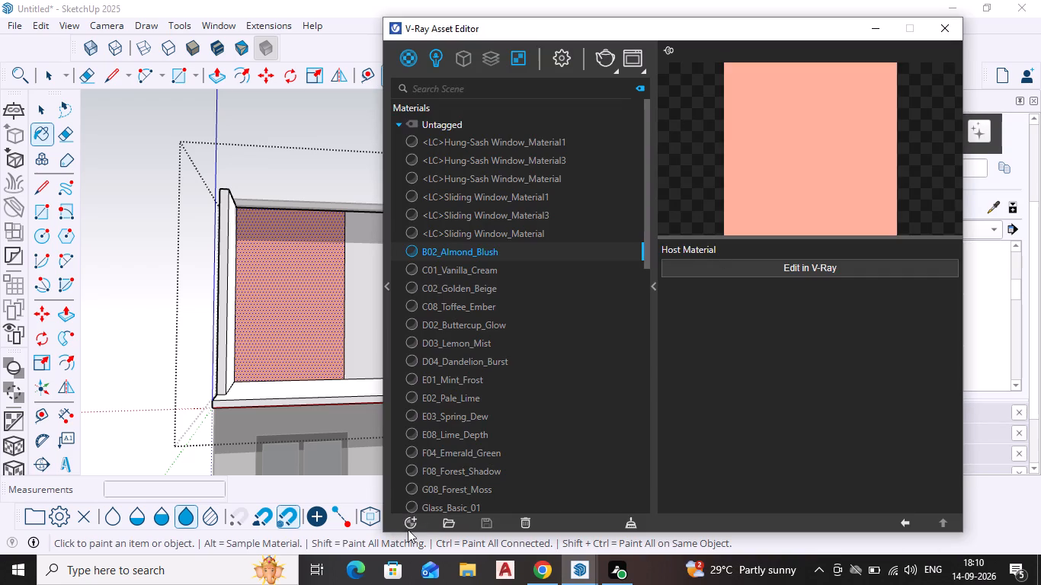
pyautogui.click(424, 526)
pyautogui.click(425, 502)
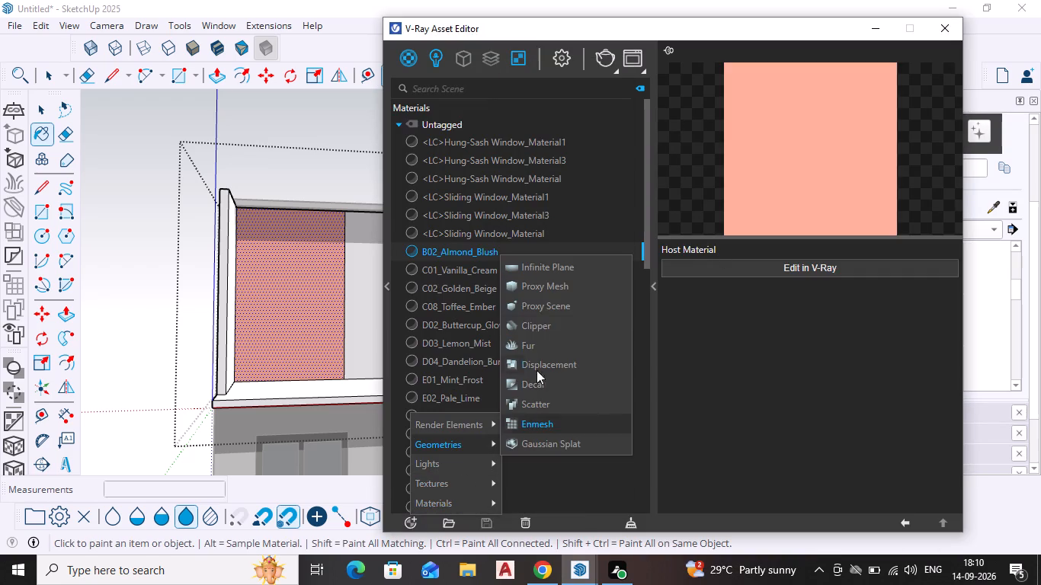
pyautogui.click(463, 508)
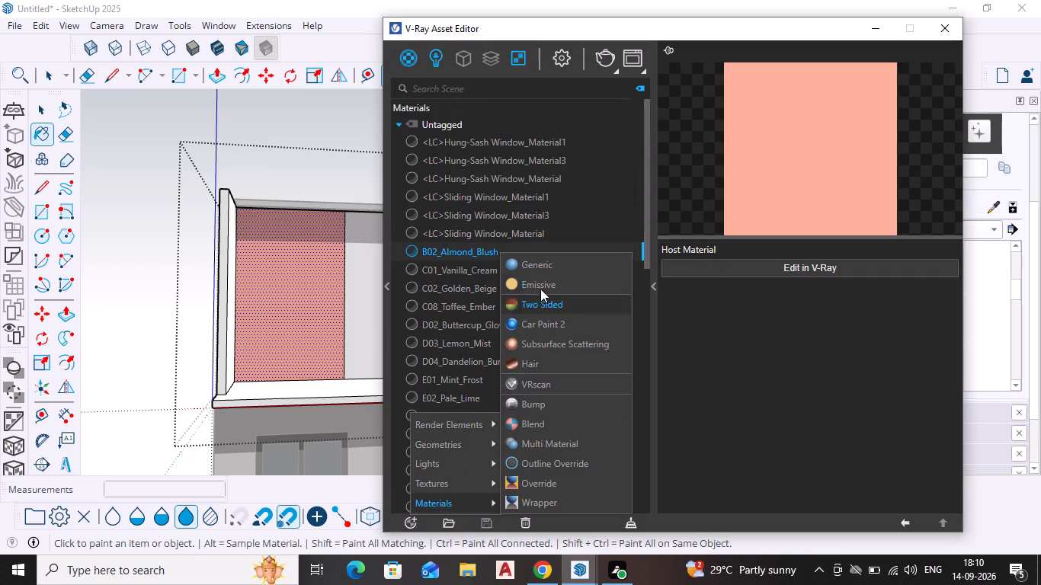
pyautogui.click(543, 265)
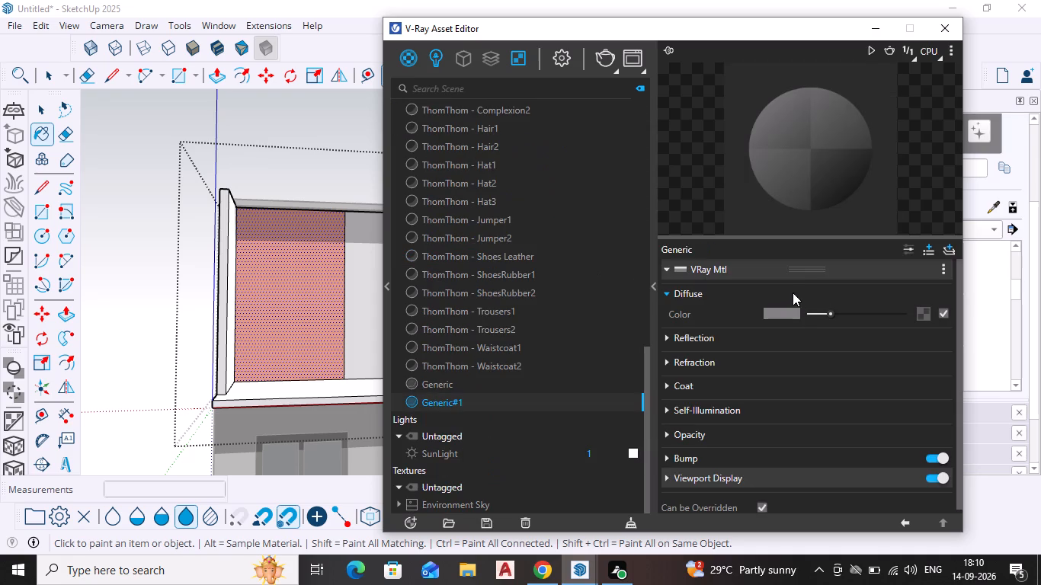
# Set the new V-Ray material's diffuse colour to white, with R, G and B at 1, and close the editor.
pyautogui.click(789, 309)
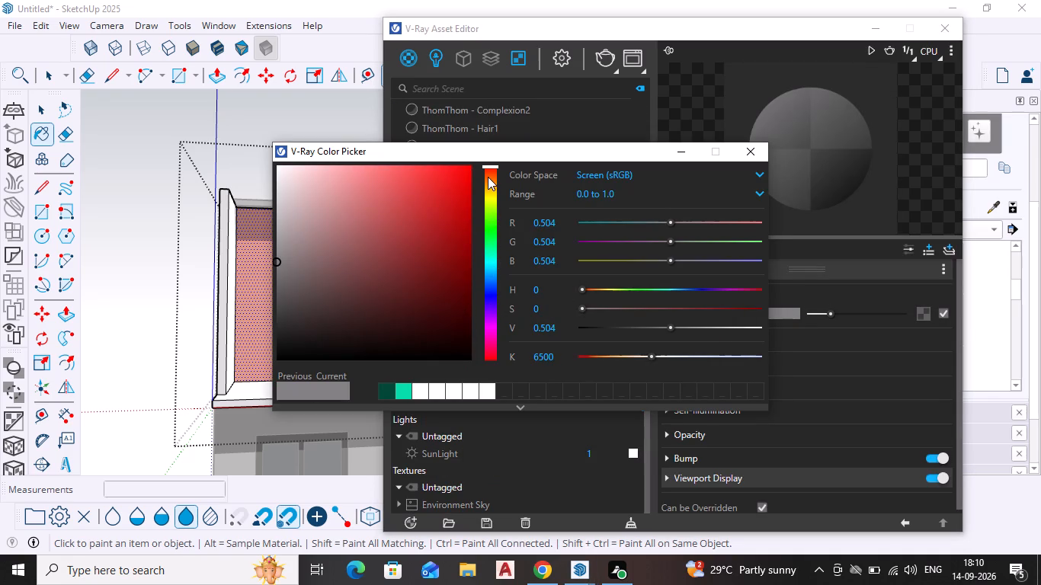
pyautogui.scroll(-2, 489, 261)
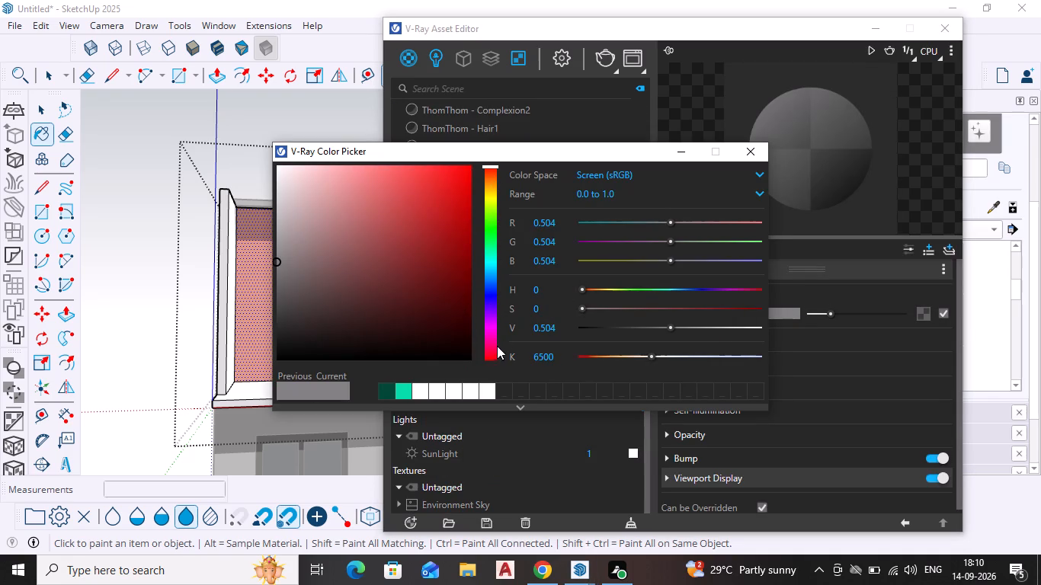
pyautogui.click(494, 349)
pyautogui.click(489, 356)
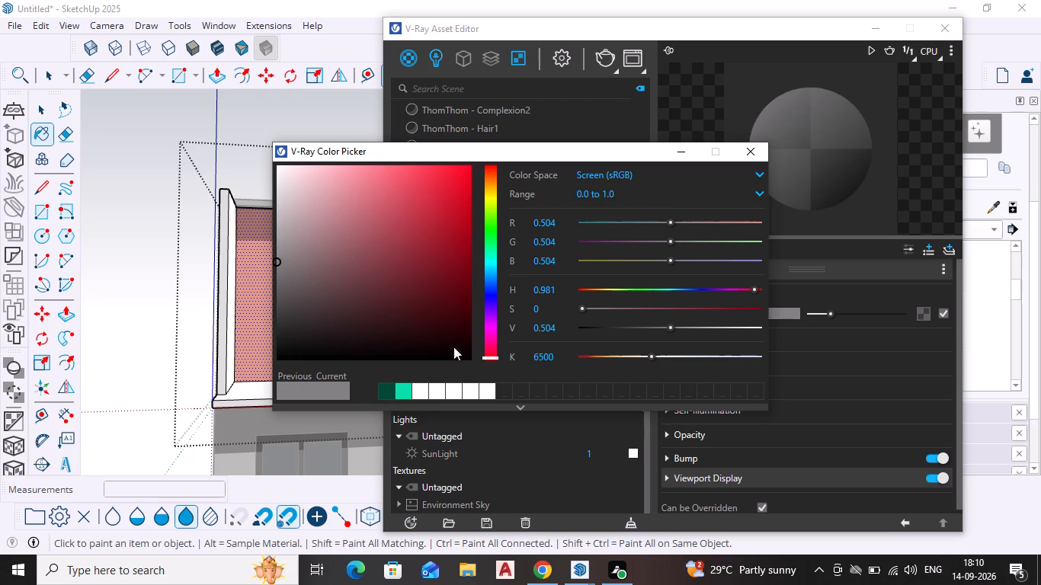
pyautogui.click(440, 386)
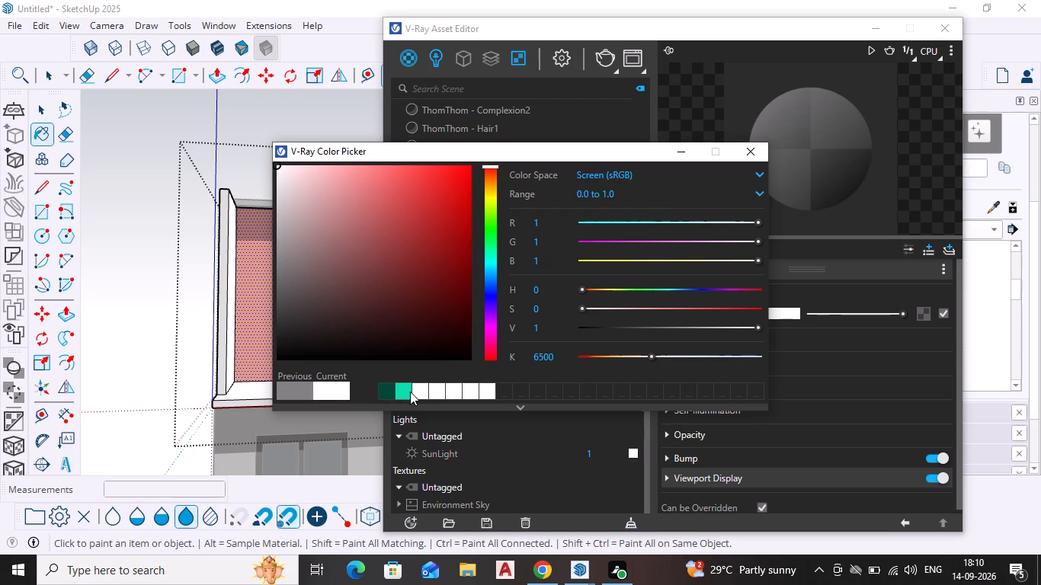
pyautogui.click(410, 392)
pyautogui.tripleClick(421, 390)
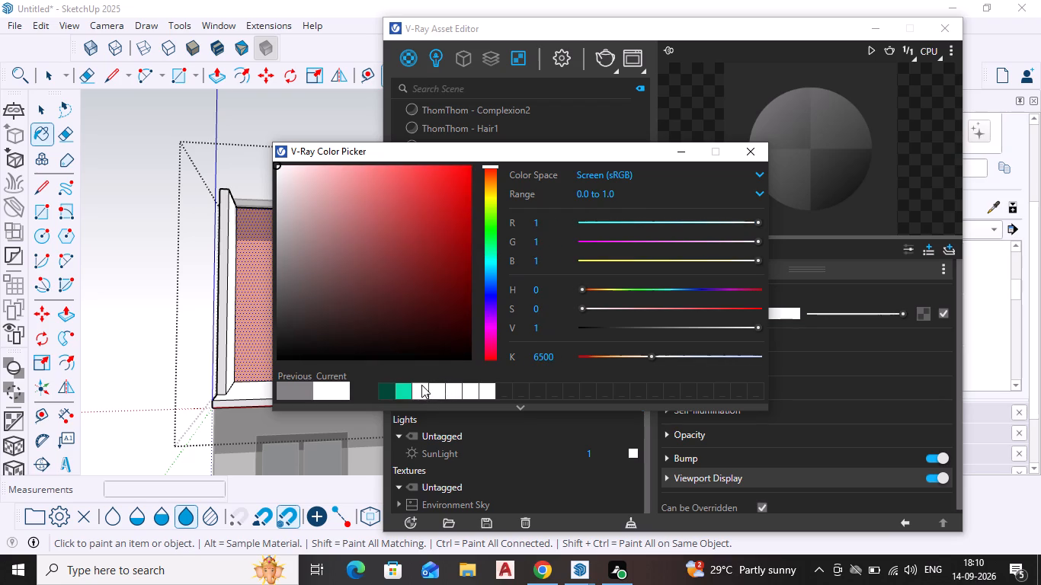
pyautogui.click(751, 147)
pyautogui.click(789, 312)
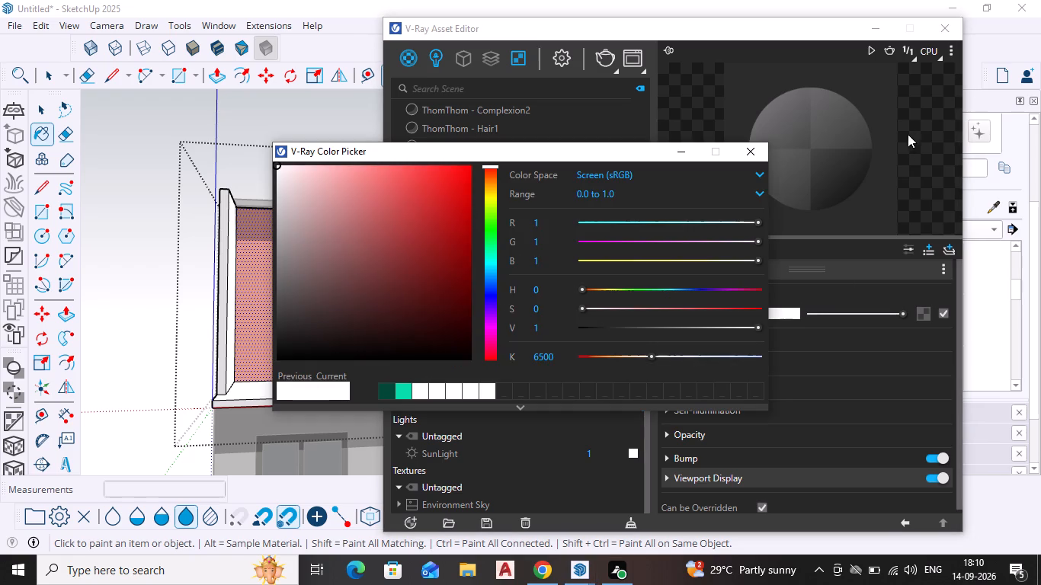
pyautogui.click(424, 387)
pyautogui.click(744, 155)
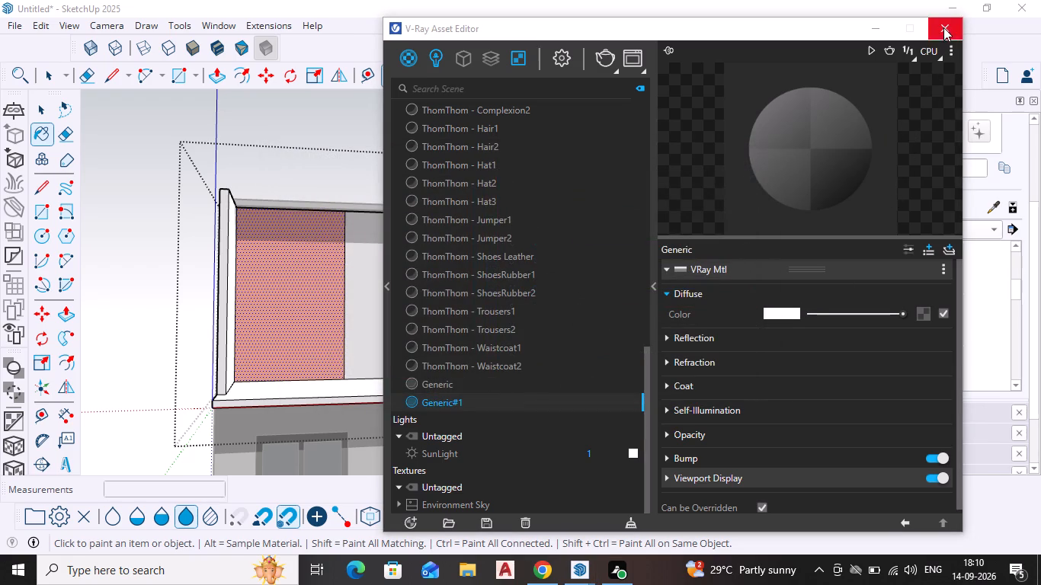
pyautogui.click(943, 27)
# Paint the front wall panel beside the tall side wall with the new white V-Ray material.
pyautogui.scroll(7, 865, 225)
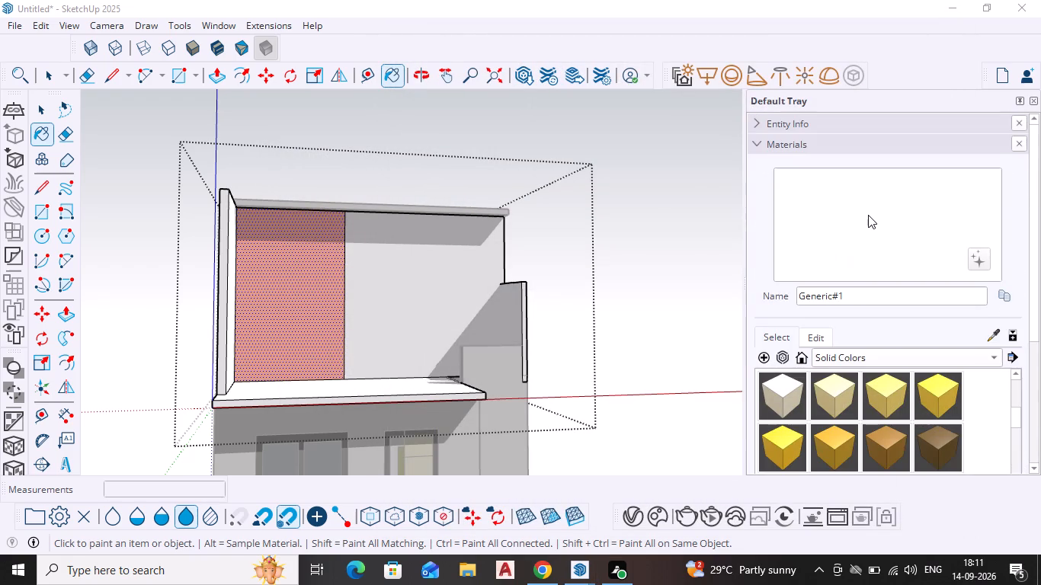
pyautogui.click(869, 216)
pyautogui.click(318, 286)
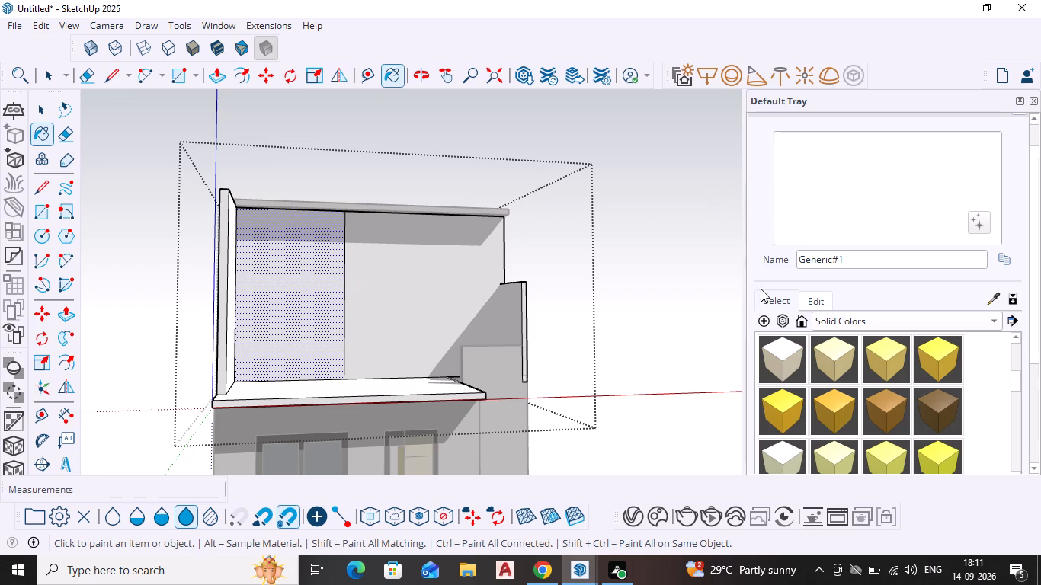
pyautogui.scroll(2, 825, 133)
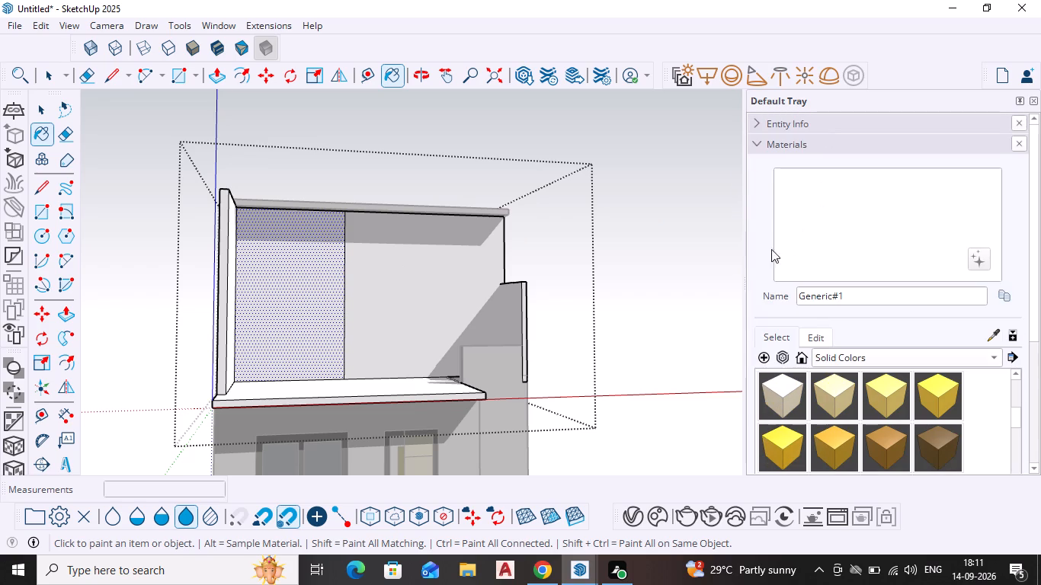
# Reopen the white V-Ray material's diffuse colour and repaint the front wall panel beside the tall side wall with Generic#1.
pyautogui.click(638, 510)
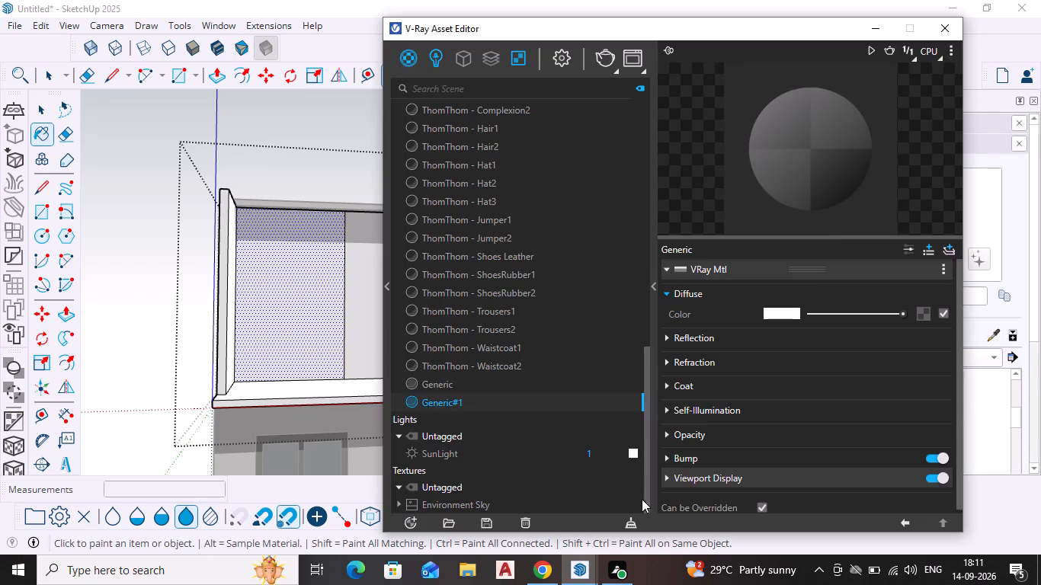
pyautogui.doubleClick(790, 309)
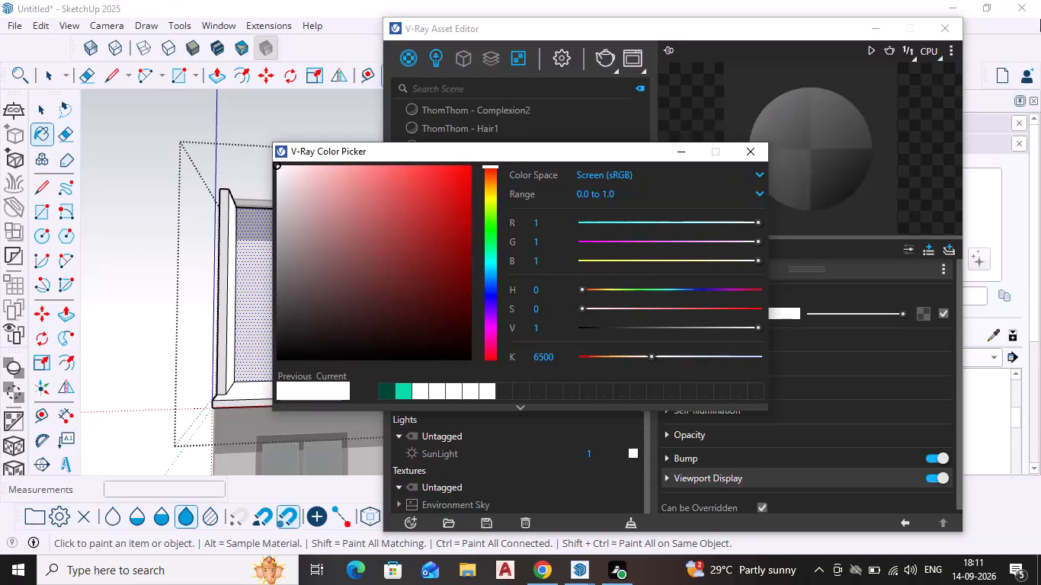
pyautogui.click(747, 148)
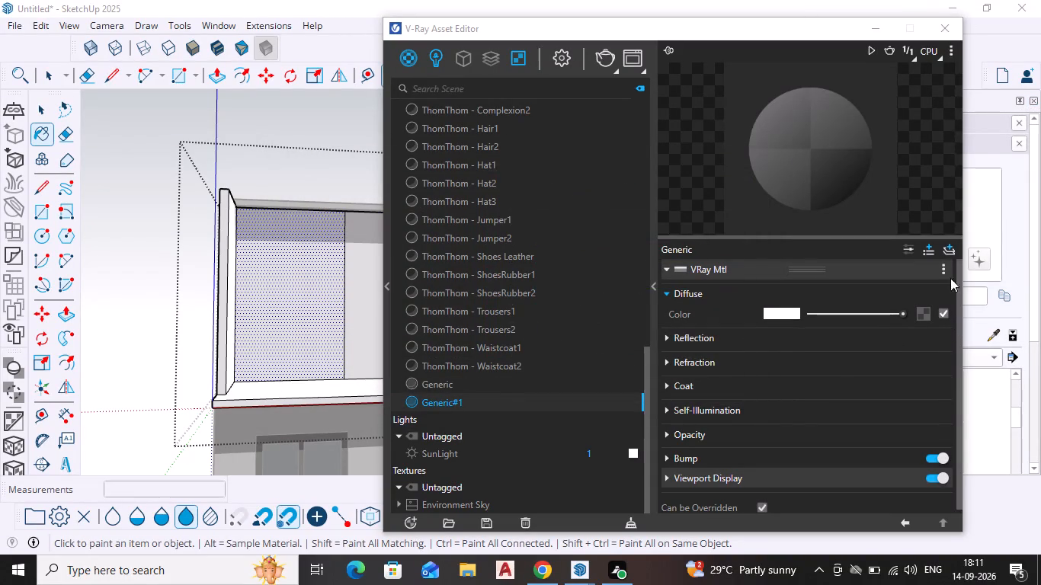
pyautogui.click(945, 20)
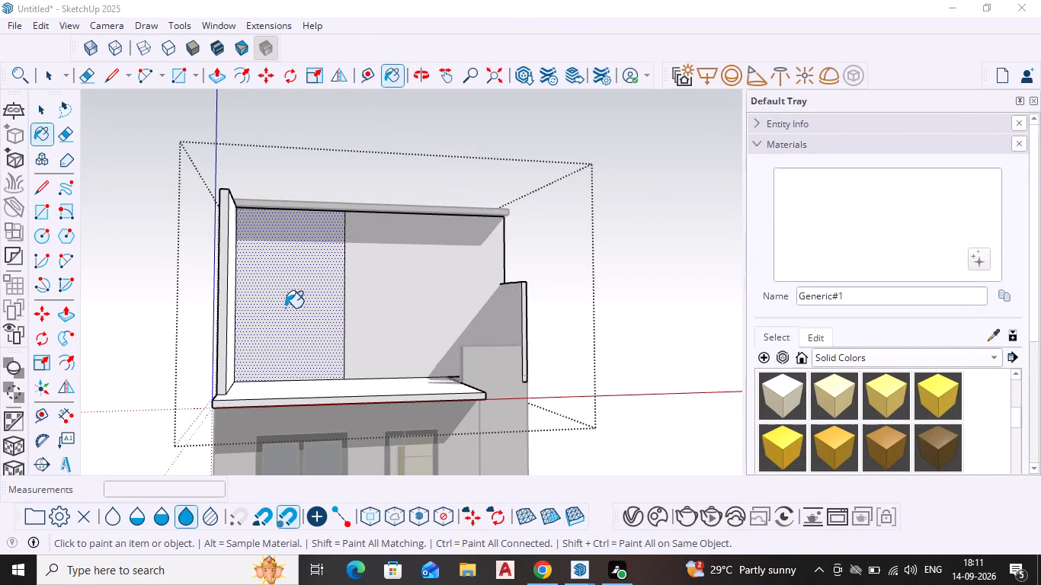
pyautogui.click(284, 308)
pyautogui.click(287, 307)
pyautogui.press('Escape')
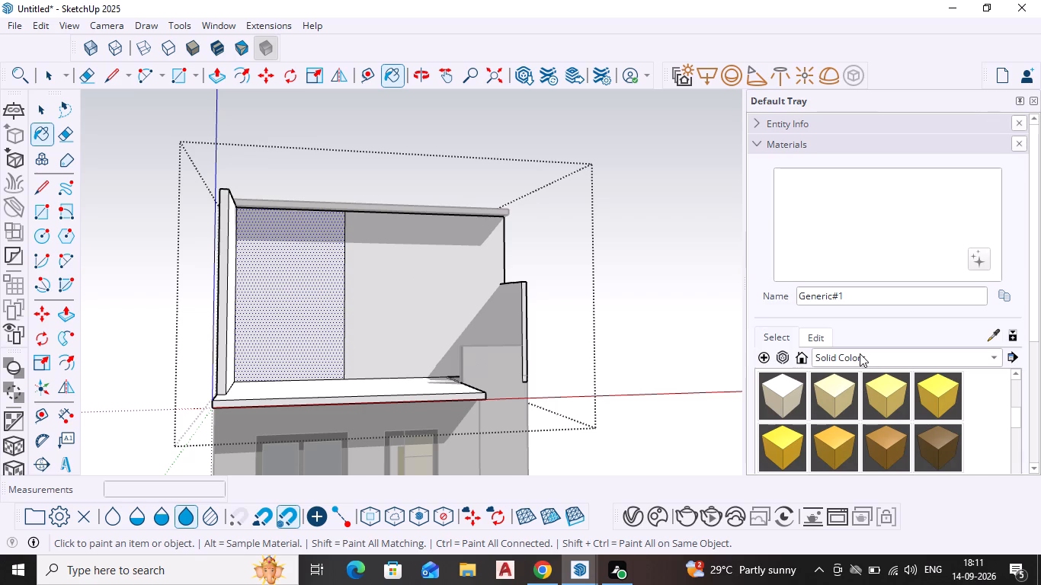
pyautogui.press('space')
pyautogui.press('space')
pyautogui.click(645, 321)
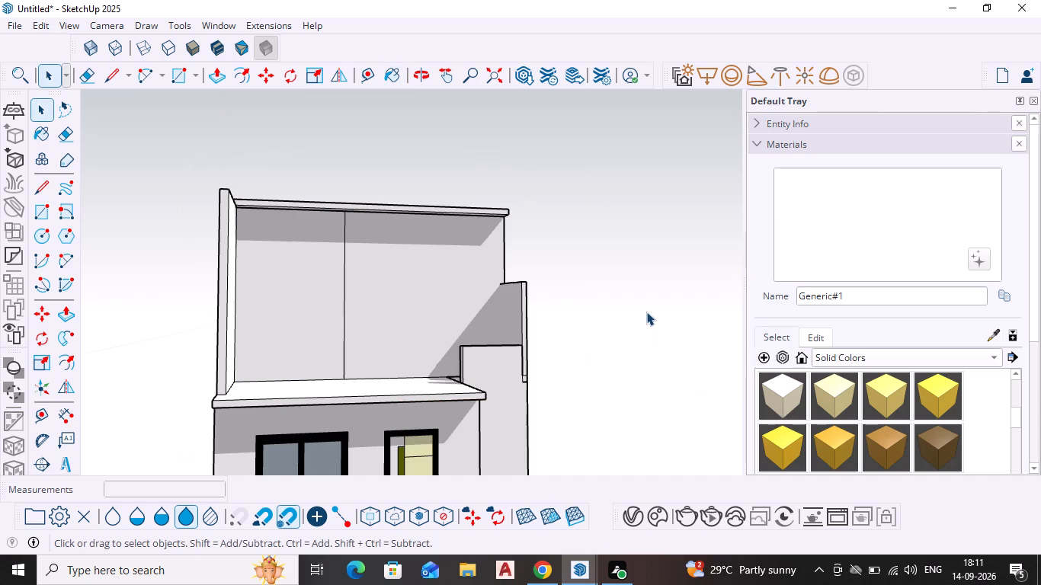
# Open the upper storey group and paint the front wall panel beside the tall side wall with D03_Lemon_Mist.
pyautogui.click(329, 275)
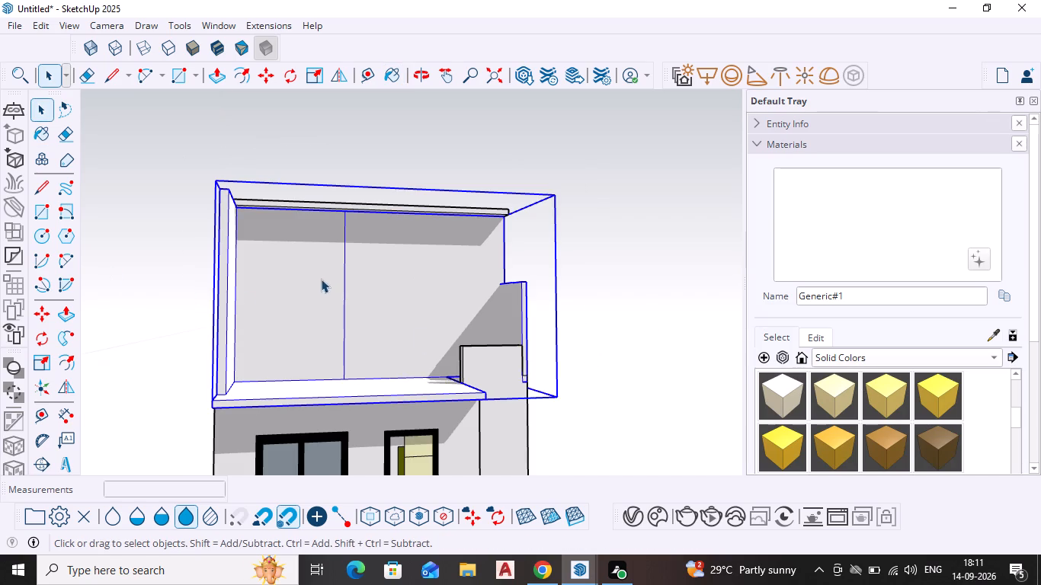
pyautogui.tripleClick(303, 305)
pyautogui.click(306, 305)
pyautogui.click(307, 303)
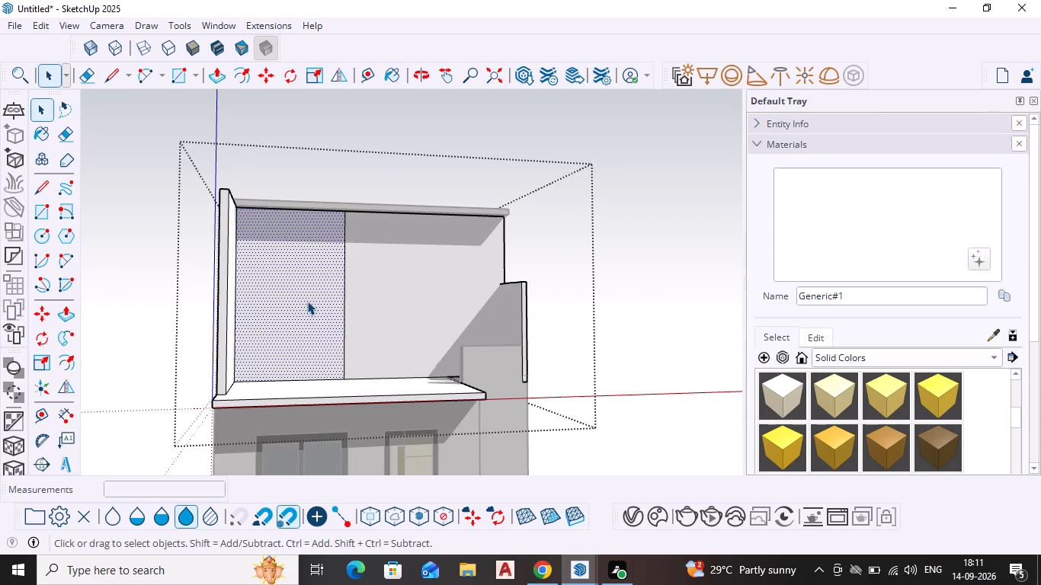
pyautogui.click(898, 398)
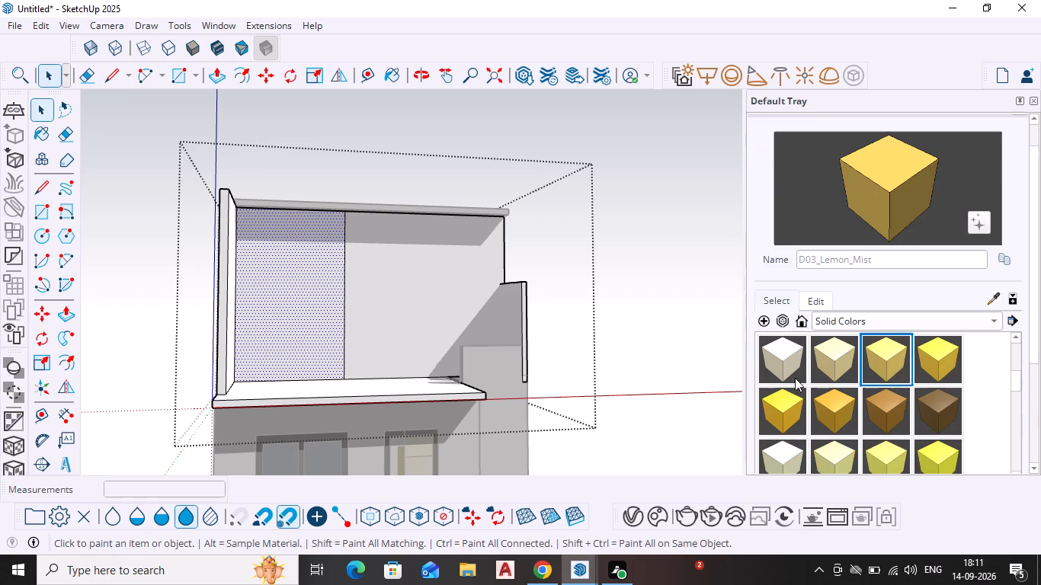
pyautogui.click(330, 286)
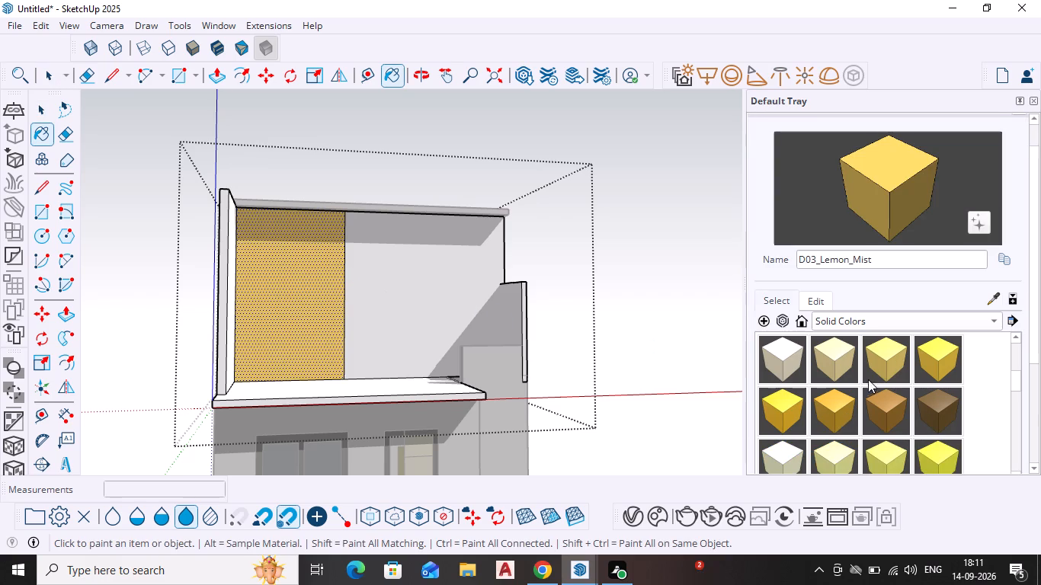
pyautogui.click(892, 361)
pyautogui.doubleClick(888, 360)
pyautogui.click(877, 362)
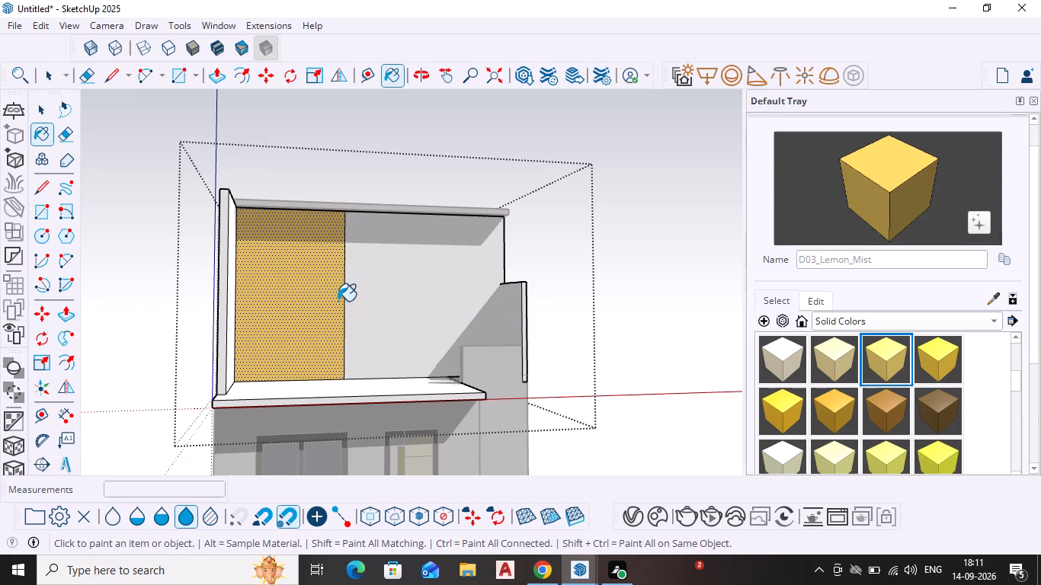
pyautogui.click(337, 300)
pyautogui.click(324, 293)
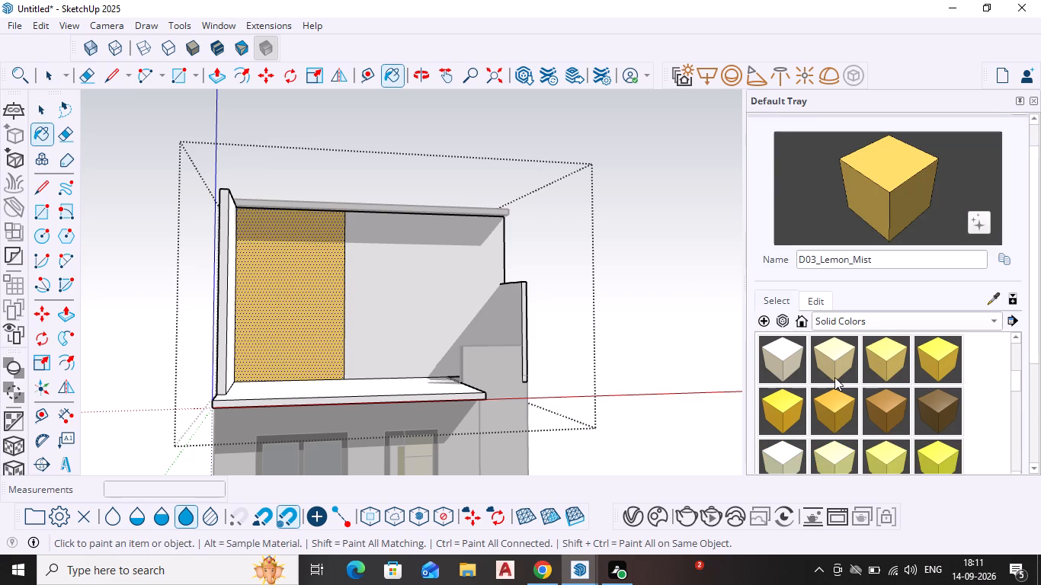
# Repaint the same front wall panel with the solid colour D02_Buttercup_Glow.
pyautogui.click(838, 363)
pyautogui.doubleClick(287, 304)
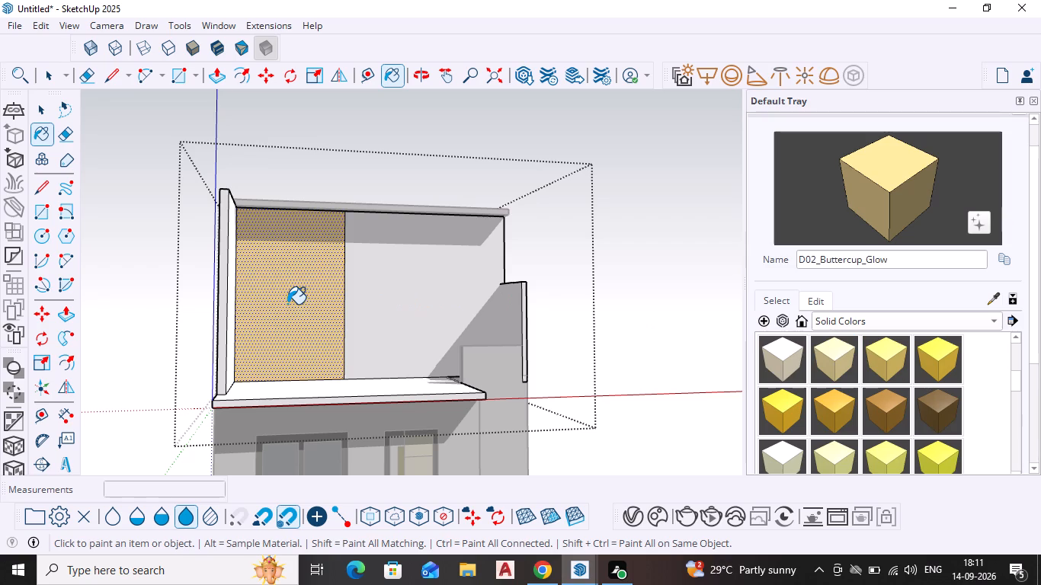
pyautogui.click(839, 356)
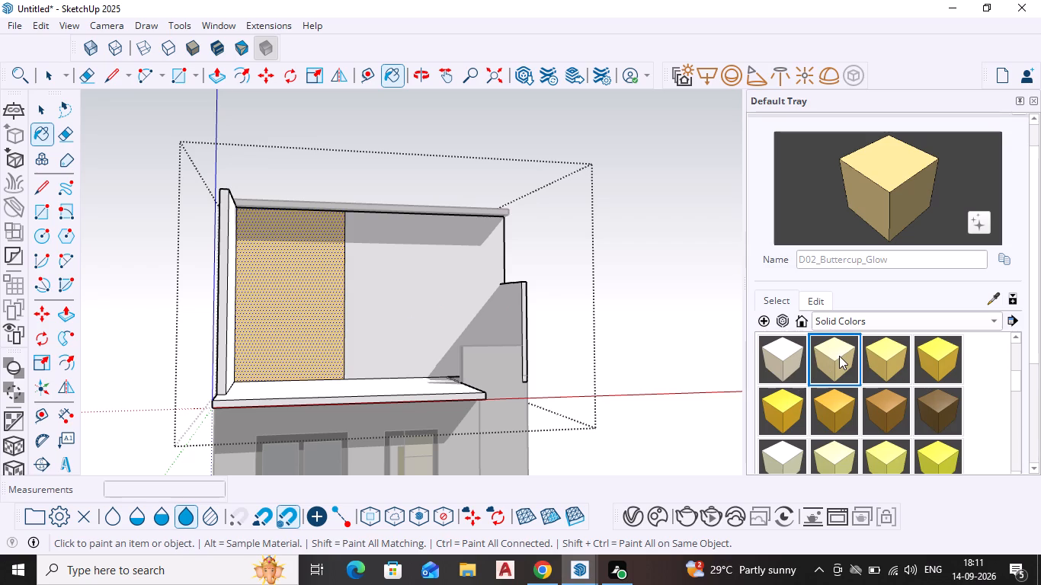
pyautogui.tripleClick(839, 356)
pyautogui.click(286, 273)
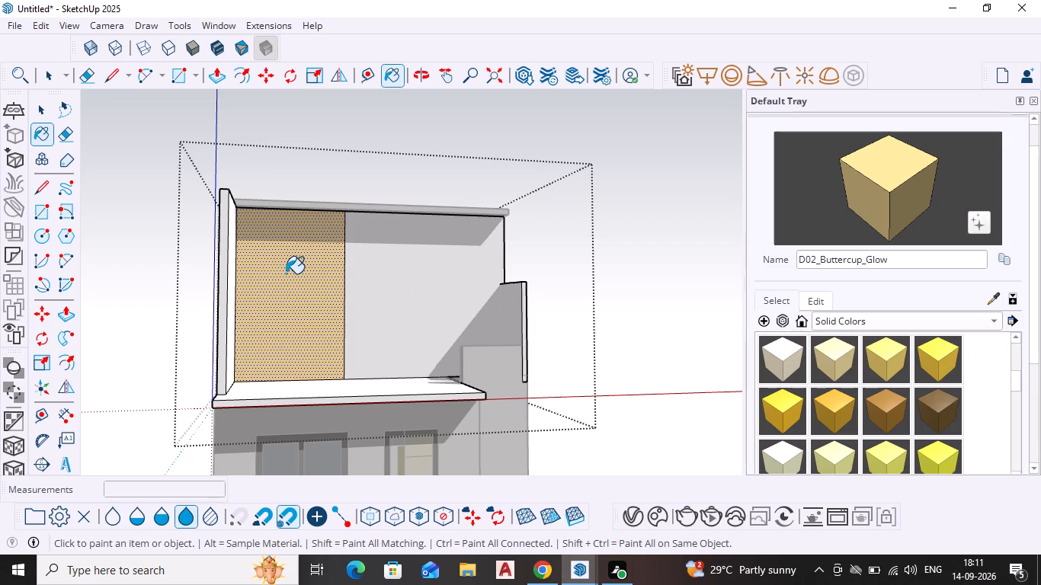
# Paint the front wall panel with D03_Lemon_Mist again and leave the upper storey group.
pyautogui.click(876, 360)
pyautogui.doubleClick(879, 352)
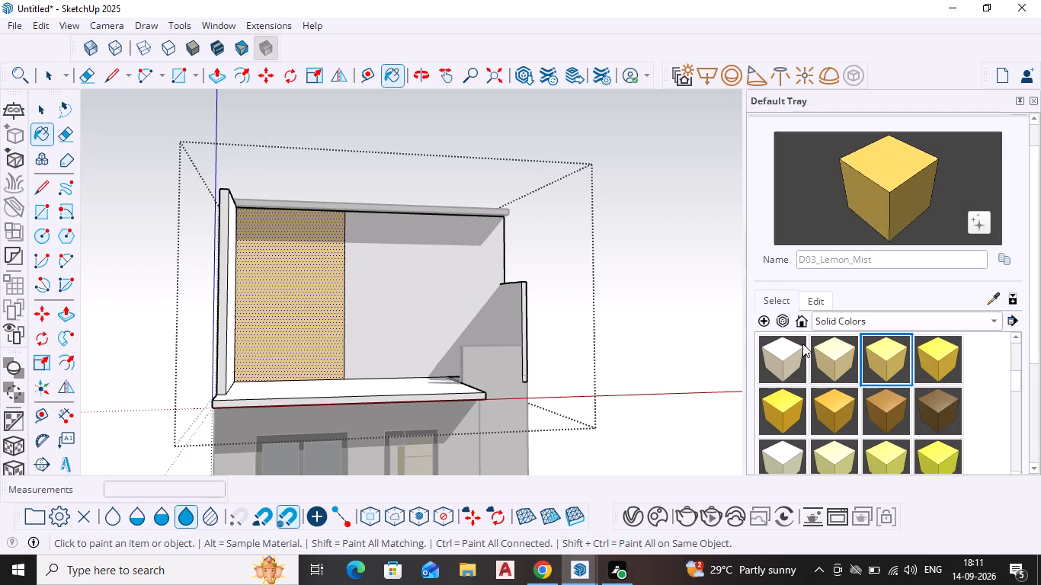
pyautogui.click(312, 306)
pyautogui.scroll(-3, 865, 420)
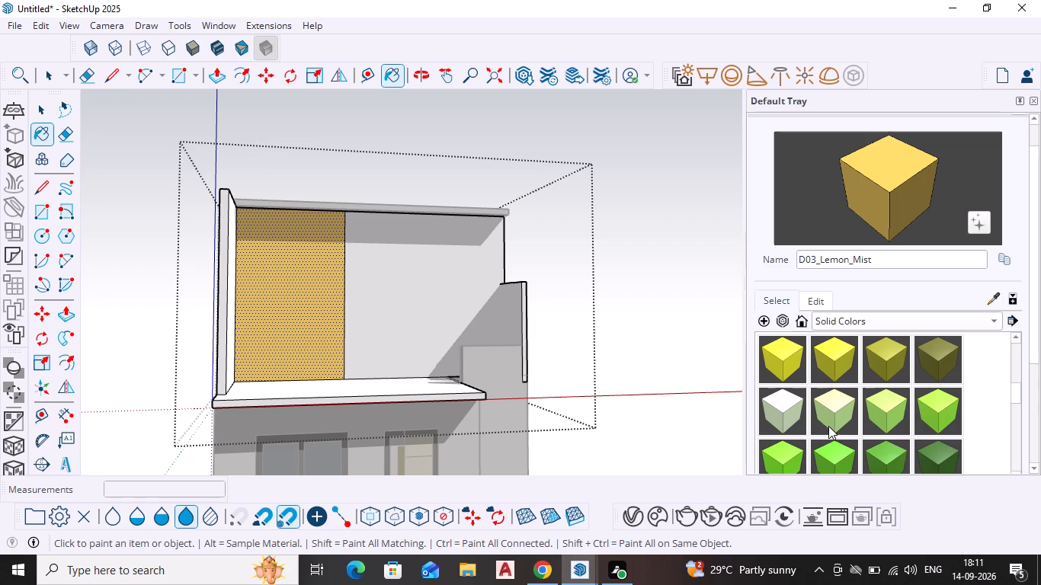
pyautogui.press('Escape')
pyautogui.press('space')
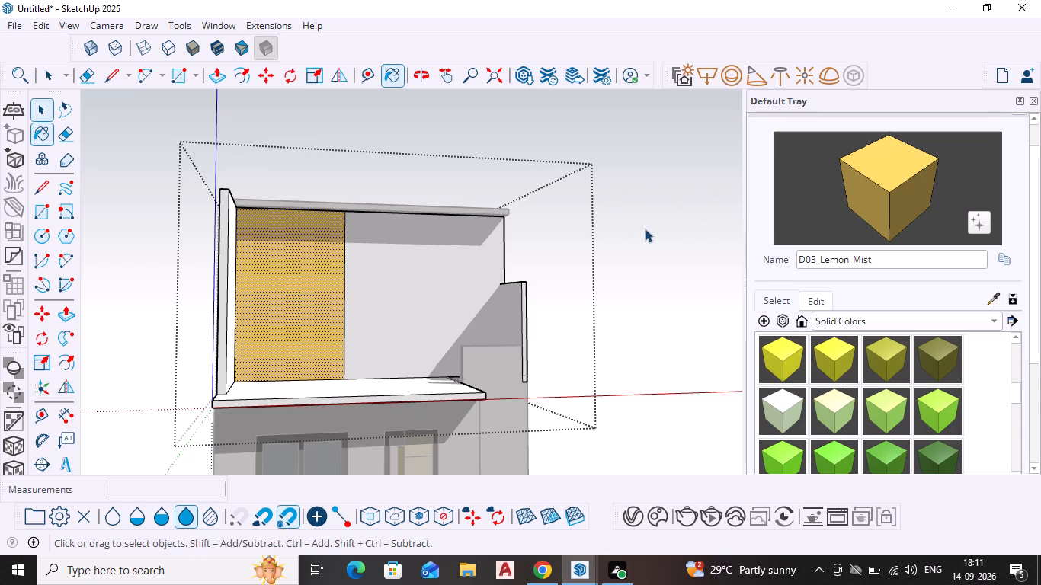
pyautogui.click(645, 229)
# Inside the ground-floor group, copy the black window frame about 45' 5" away to the free space beside the tall side wall.
pyautogui.scroll(-5, 607, 289)
pyautogui.moveTo(543, 372); pyautogui.dragTo(467, 373, button='middle')
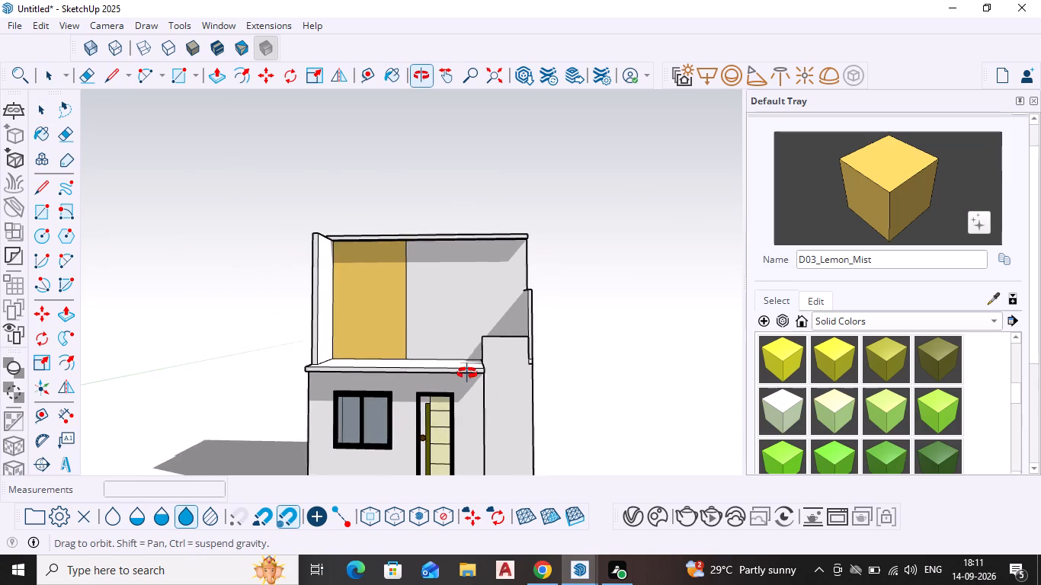
pyautogui.moveTo(467, 373); pyautogui.dragTo(460, 373, button='middle')
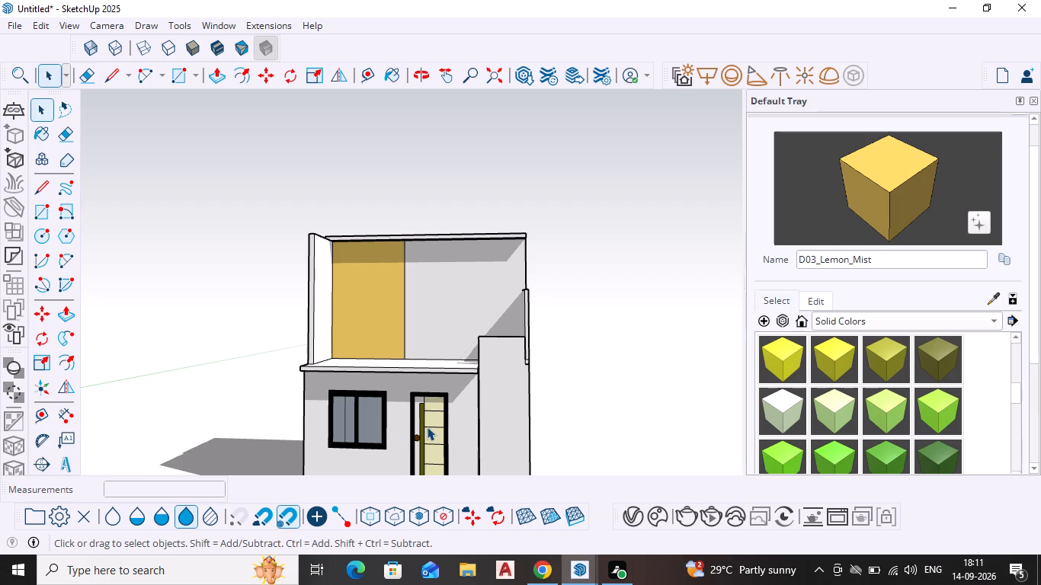
pyautogui.click(360, 429)
pyautogui.tripleClick(359, 430)
pyautogui.click(359, 430)
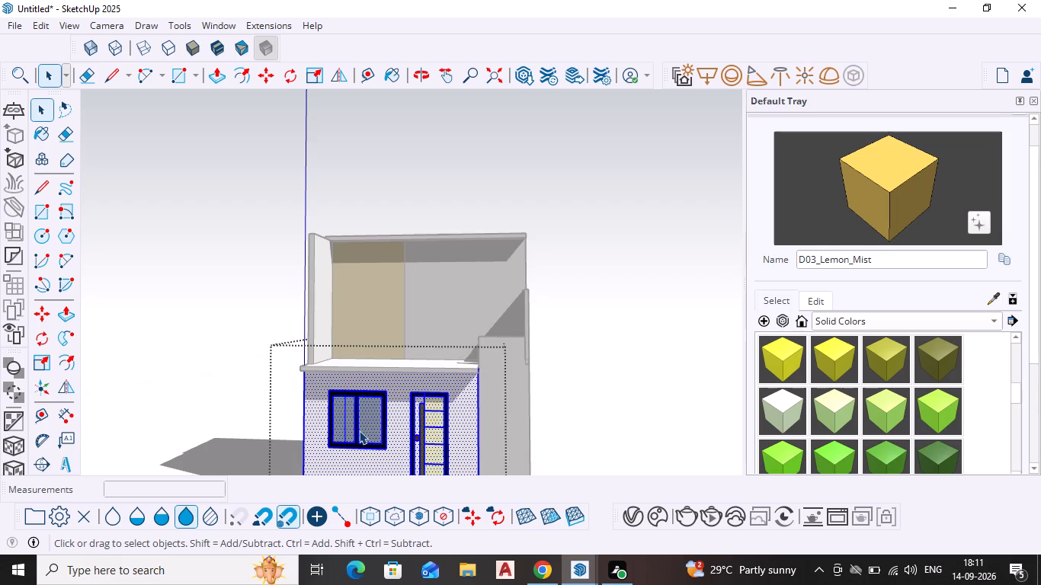
pyautogui.scroll(4, 359, 430)
pyautogui.click(360, 429)
pyautogui.scroll(4, 359, 428)
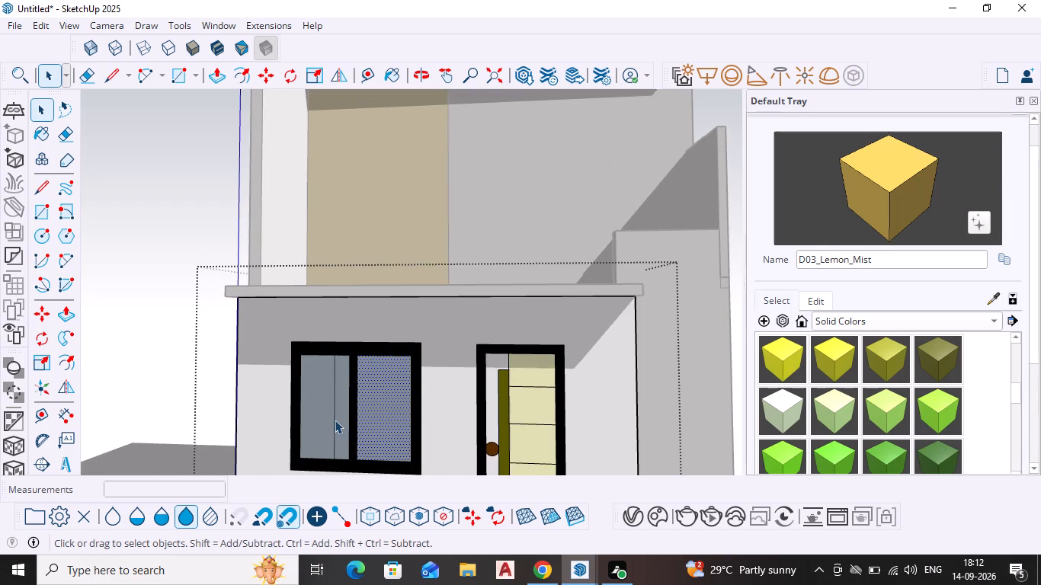
pyautogui.click(303, 468)
pyautogui.scroll(1, 432, 409)
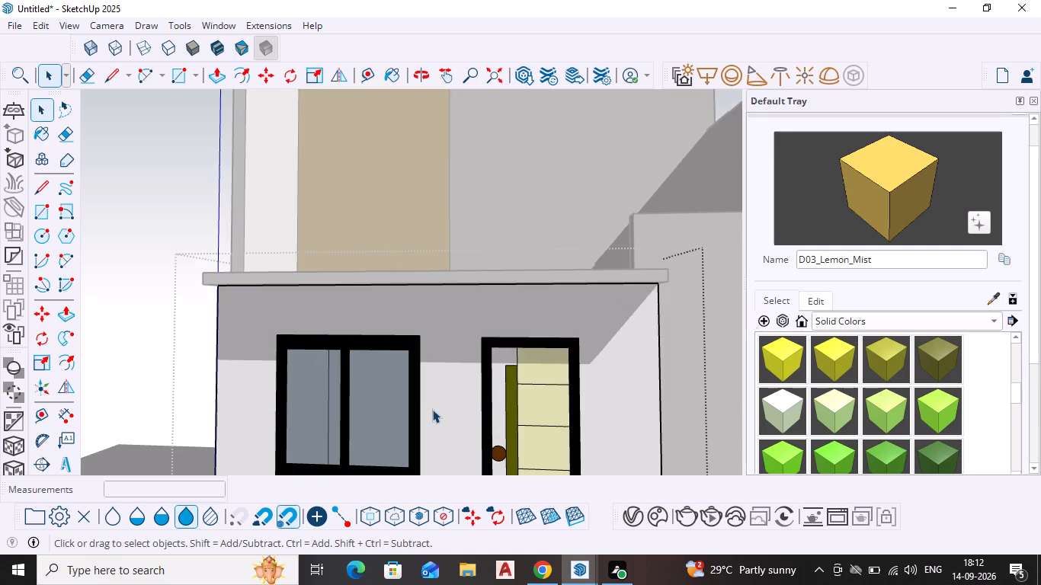
pyautogui.moveTo(432, 409); pyautogui.dragTo(442, 313, button='middle')
pyautogui.scroll(-1, 433, 385)
pyautogui.moveTo(396, 332); pyautogui.dragTo(418, 417, button='middle')
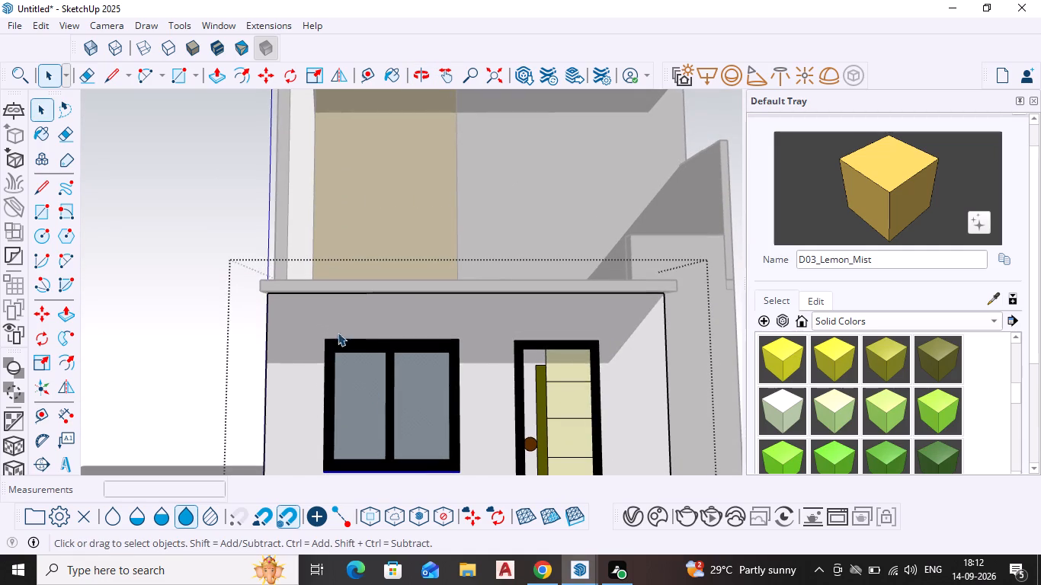
pyautogui.click(338, 348)
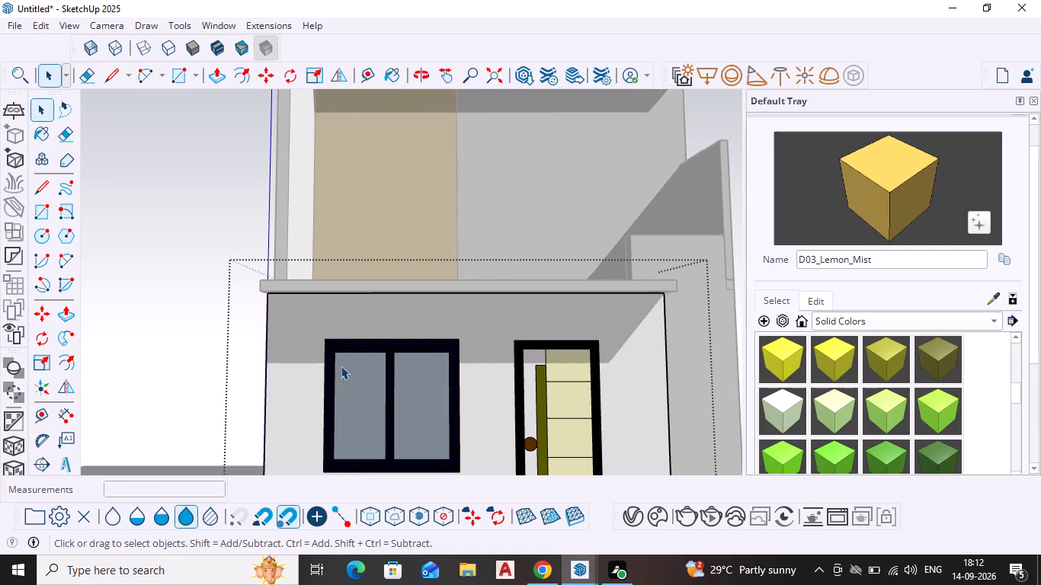
pyautogui.press('m')
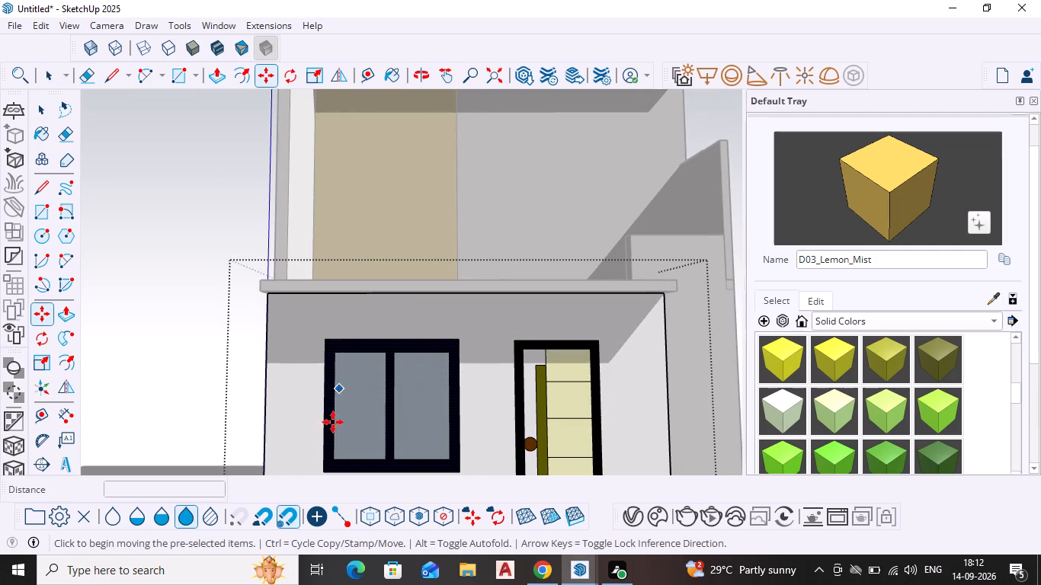
pyautogui.click(325, 468)
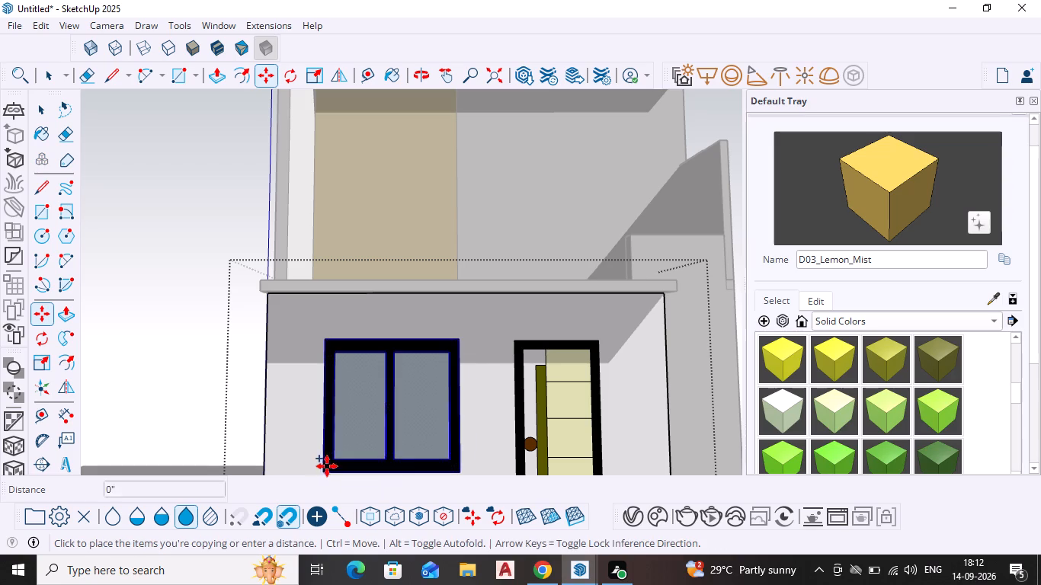
pyautogui.scroll(-1, 509, 201)
pyautogui.moveTo(509, 202); pyautogui.dragTo(494, 294, button='middle')
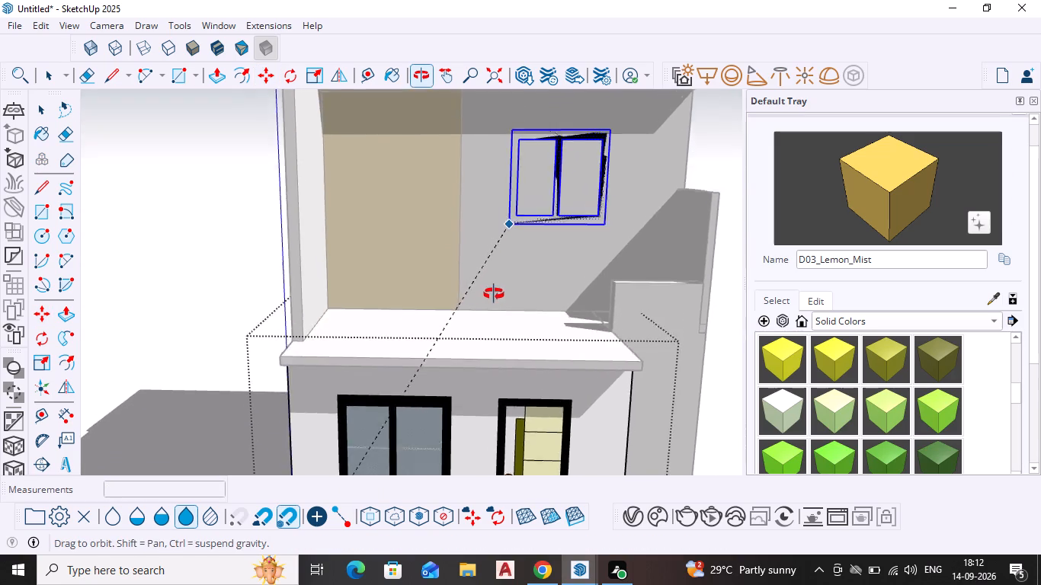
pyautogui.moveTo(494, 294); pyautogui.dragTo(491, 309, button='middle')
pyautogui.click(166, 244)
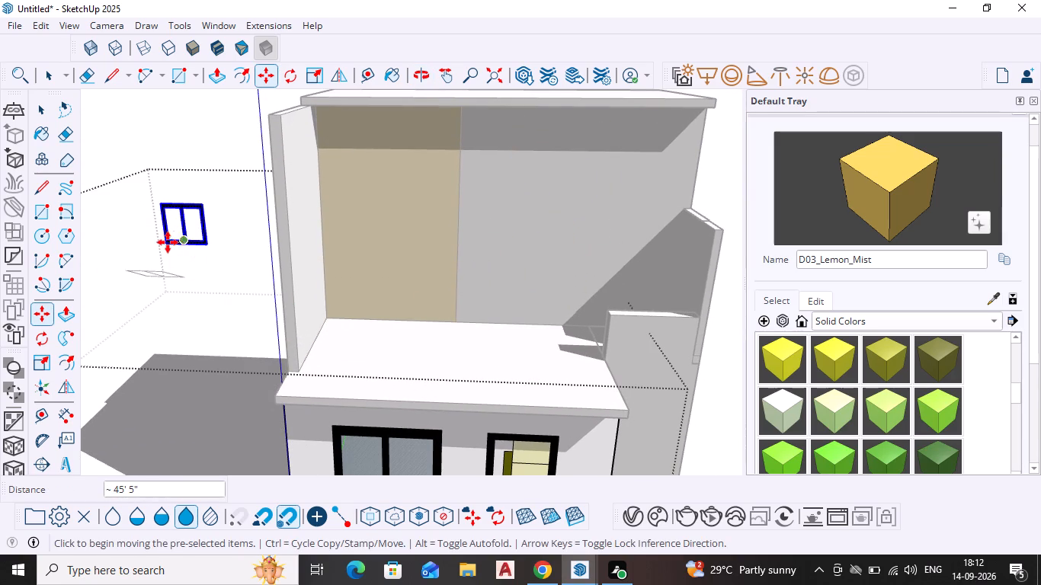
# Move the copied window frame about 51' 10" to the free space on the house's opposite side and leave the group.
pyautogui.click(167, 240)
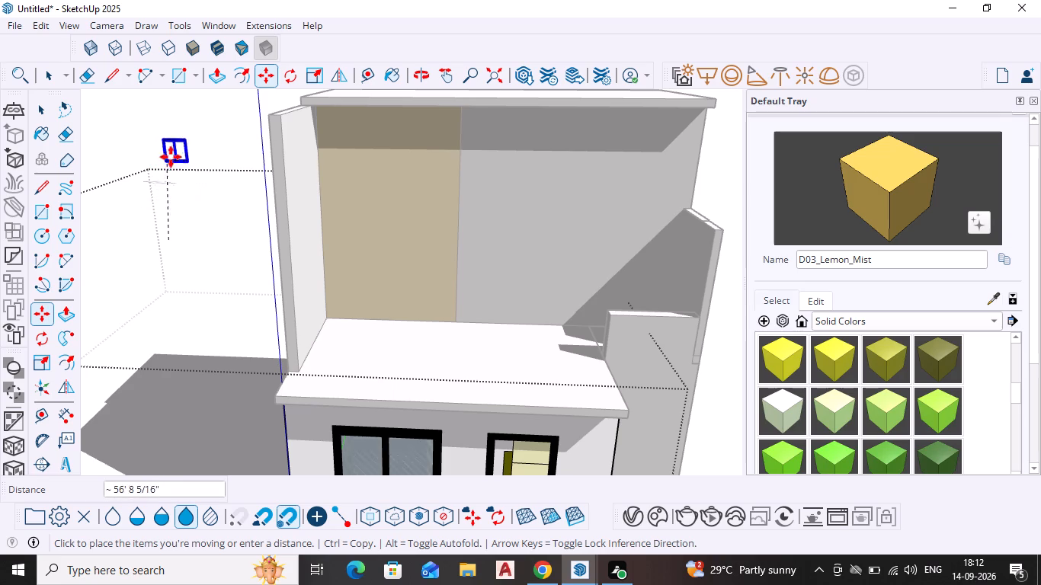
pyautogui.scroll(-1, 171, 157)
pyautogui.moveTo(171, 157); pyautogui.dragTo(233, 174, button='middle')
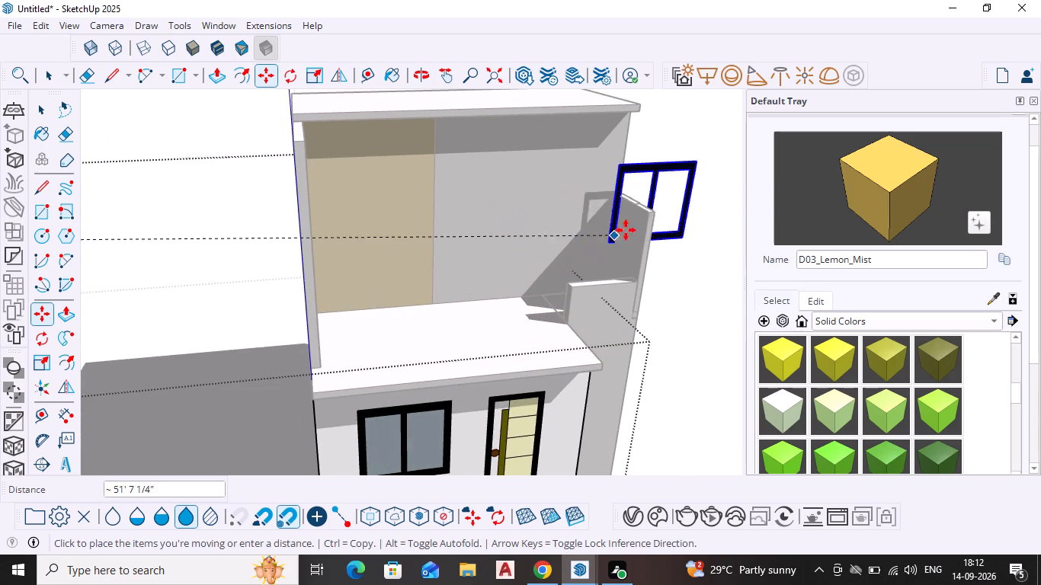
pyautogui.scroll(-3, 626, 230)
pyautogui.moveTo(615, 241); pyautogui.dragTo(535, 198, button='middle')
pyautogui.scroll(1, 554, 198)
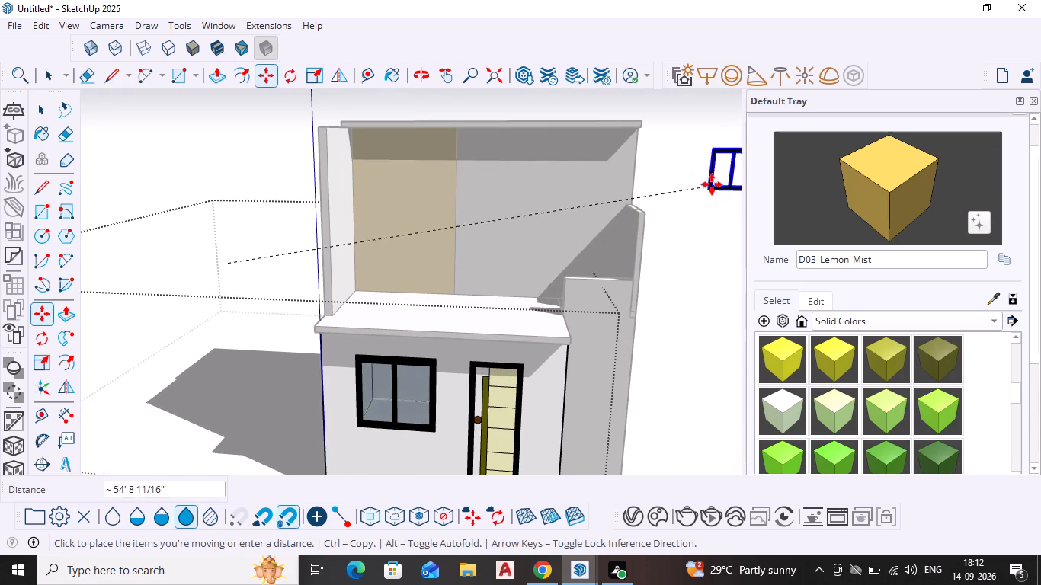
pyautogui.click(678, 156)
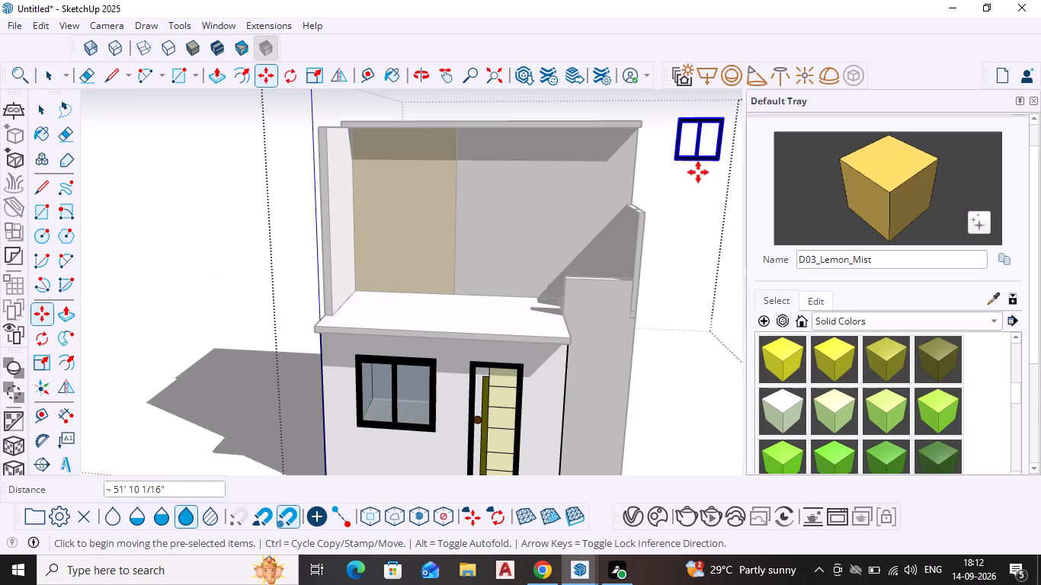
pyautogui.press('Escape')
pyautogui.scroll(-4, 609, 258)
pyautogui.press('space')
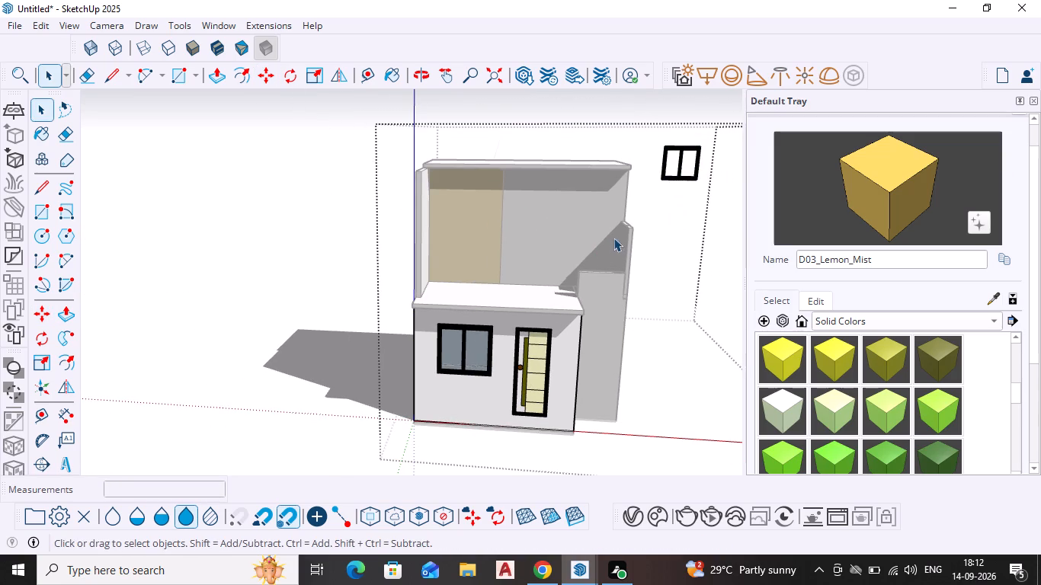
pyautogui.press('space')
pyautogui.press('Escape')
pyautogui.scroll(1, 589, 214)
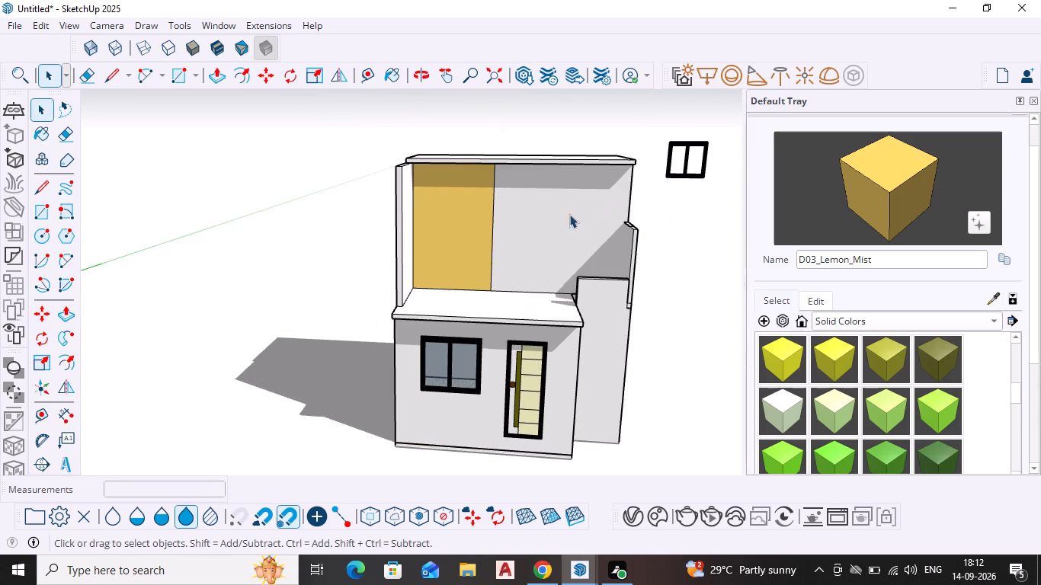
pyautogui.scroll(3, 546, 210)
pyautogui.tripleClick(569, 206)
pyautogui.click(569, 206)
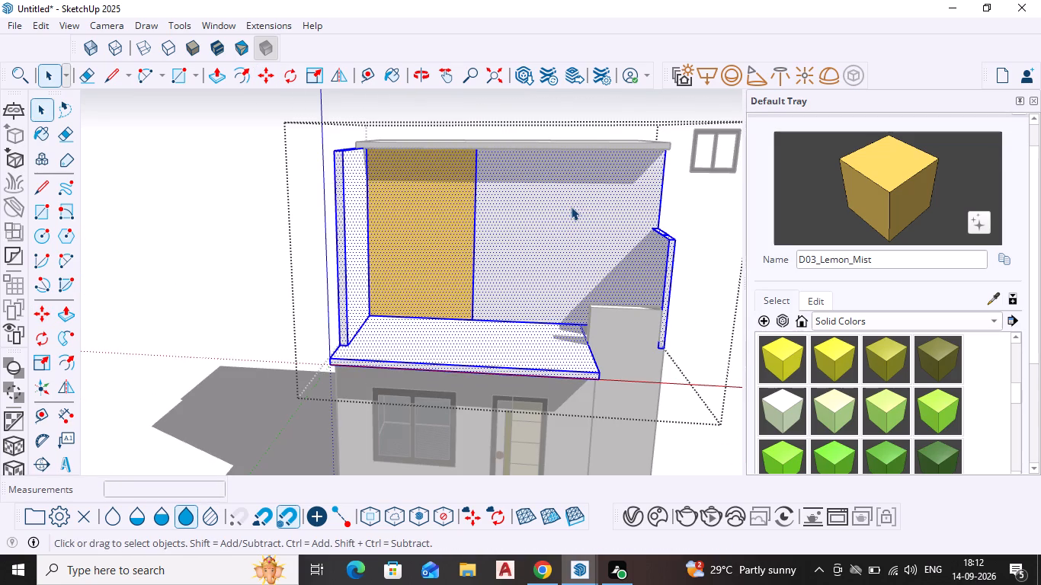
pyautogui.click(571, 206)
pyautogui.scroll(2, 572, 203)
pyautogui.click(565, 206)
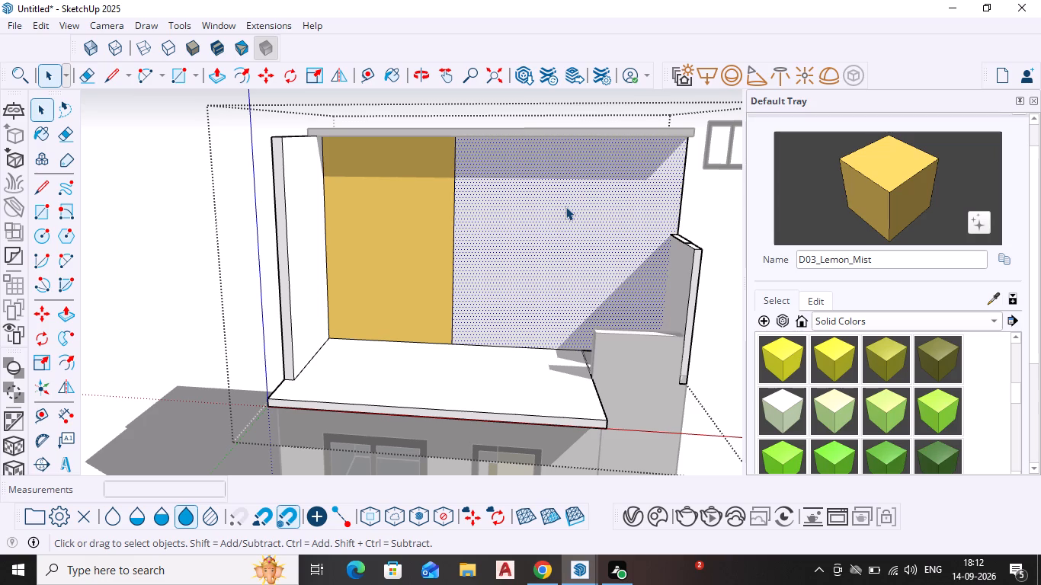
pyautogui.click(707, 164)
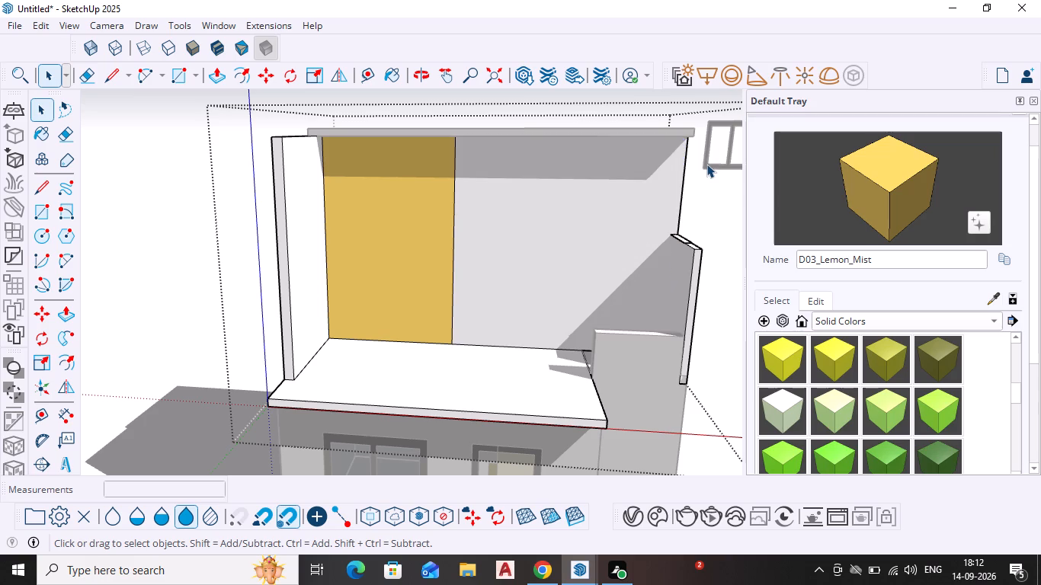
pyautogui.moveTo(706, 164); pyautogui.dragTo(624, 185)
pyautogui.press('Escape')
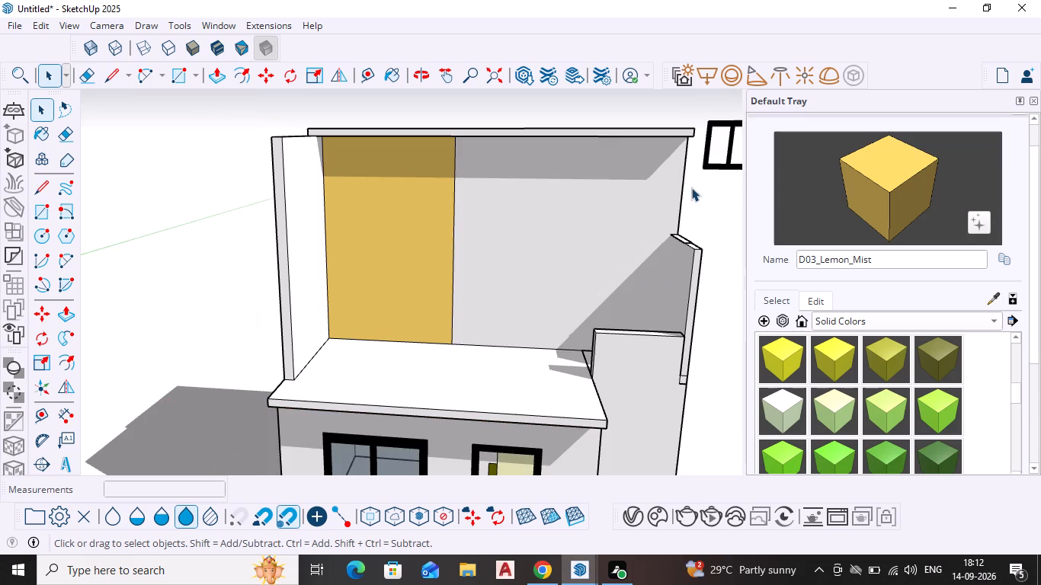
# Undo the copying and moving of the black window frame that stands beside the house.
pyautogui.scroll(-3, 690, 187)
pyautogui.hotkey('ctrl', 'z')
pyautogui.hotkey('ctrl', 'z')
pyautogui.hotkey('ctrl', 'z')
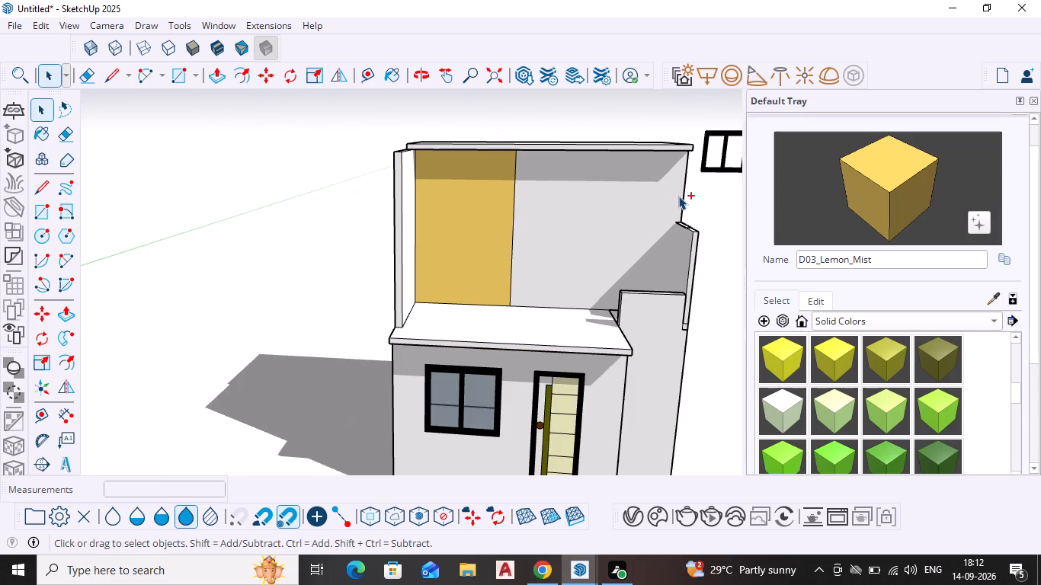
pyautogui.hotkey('ctrl', 'z')
pyautogui.hotkey('ctrl', 'z')
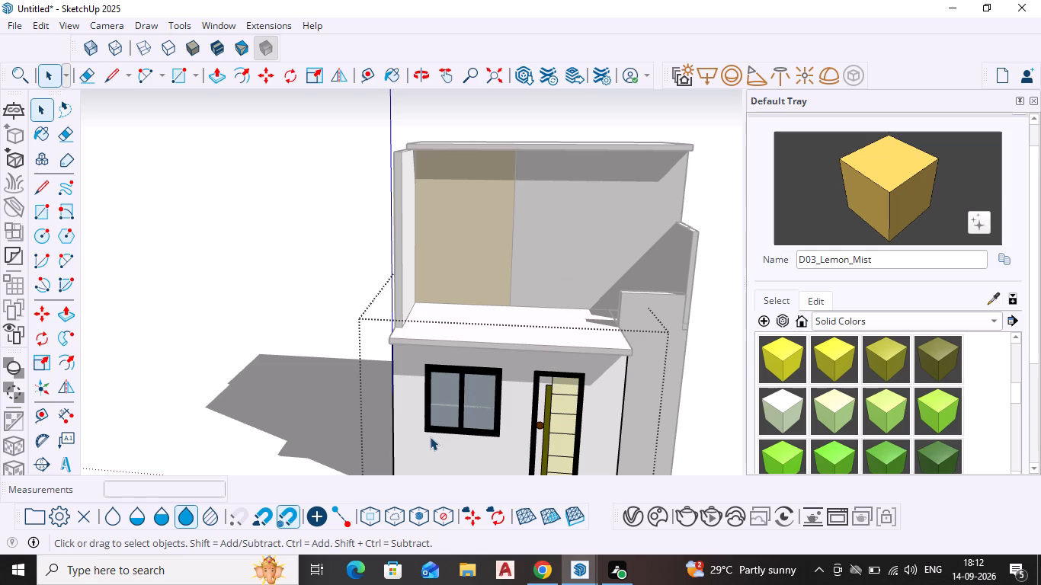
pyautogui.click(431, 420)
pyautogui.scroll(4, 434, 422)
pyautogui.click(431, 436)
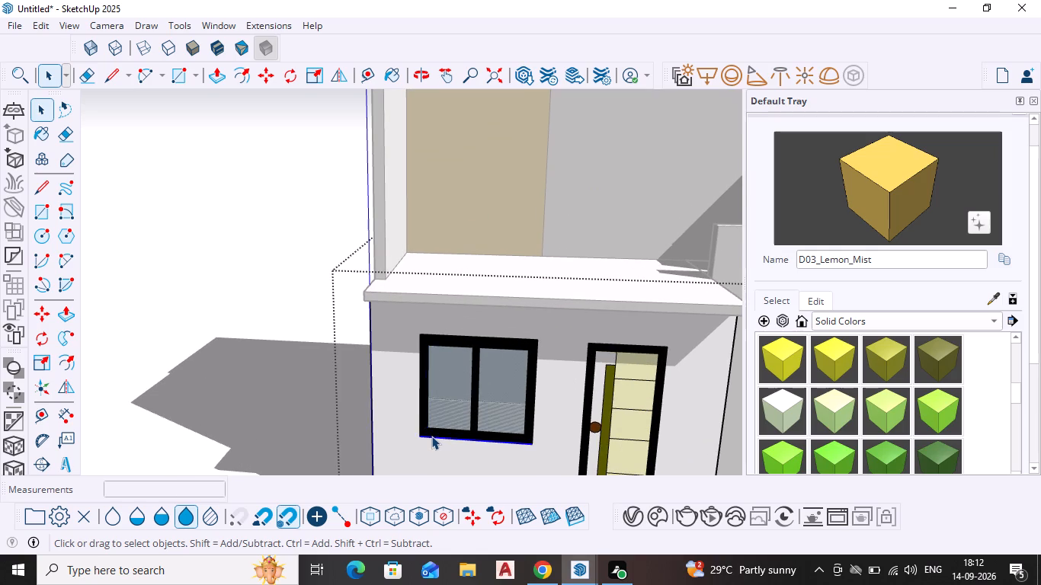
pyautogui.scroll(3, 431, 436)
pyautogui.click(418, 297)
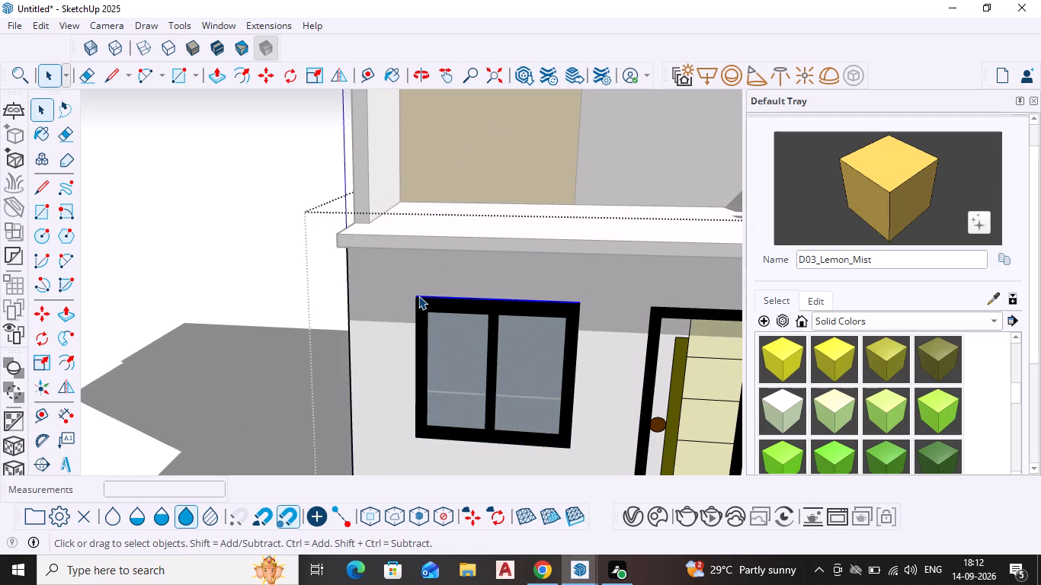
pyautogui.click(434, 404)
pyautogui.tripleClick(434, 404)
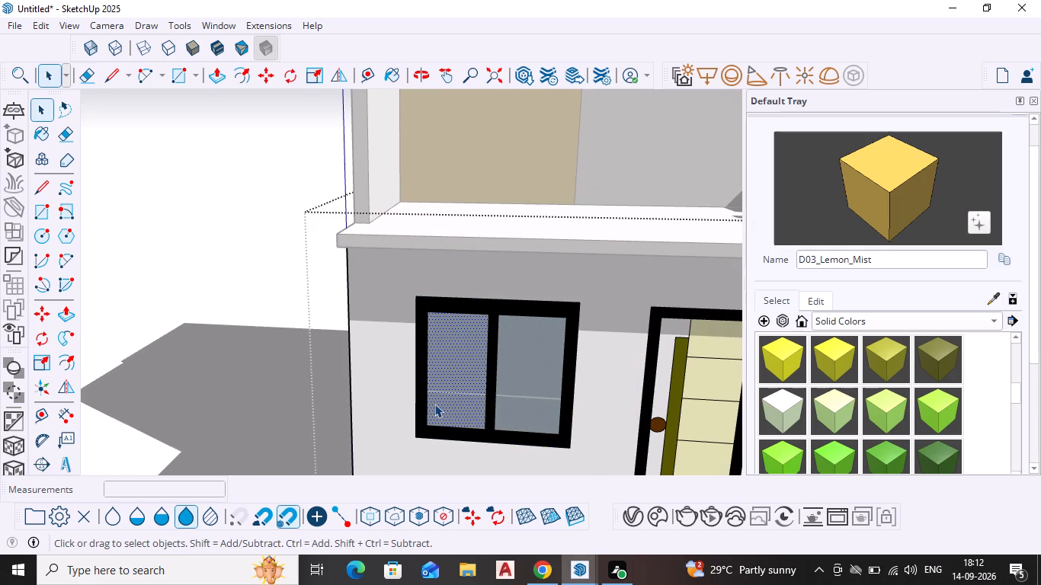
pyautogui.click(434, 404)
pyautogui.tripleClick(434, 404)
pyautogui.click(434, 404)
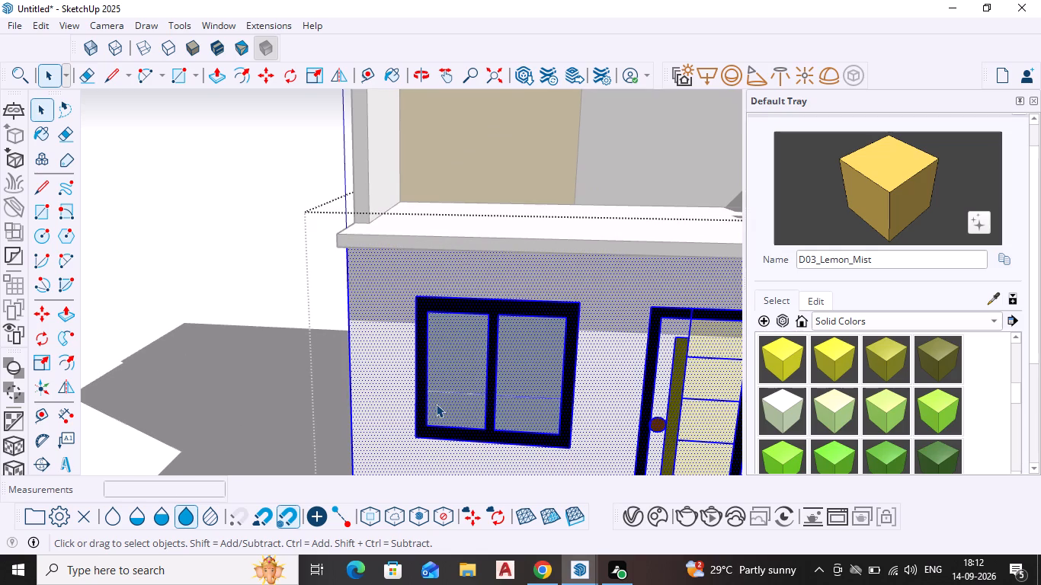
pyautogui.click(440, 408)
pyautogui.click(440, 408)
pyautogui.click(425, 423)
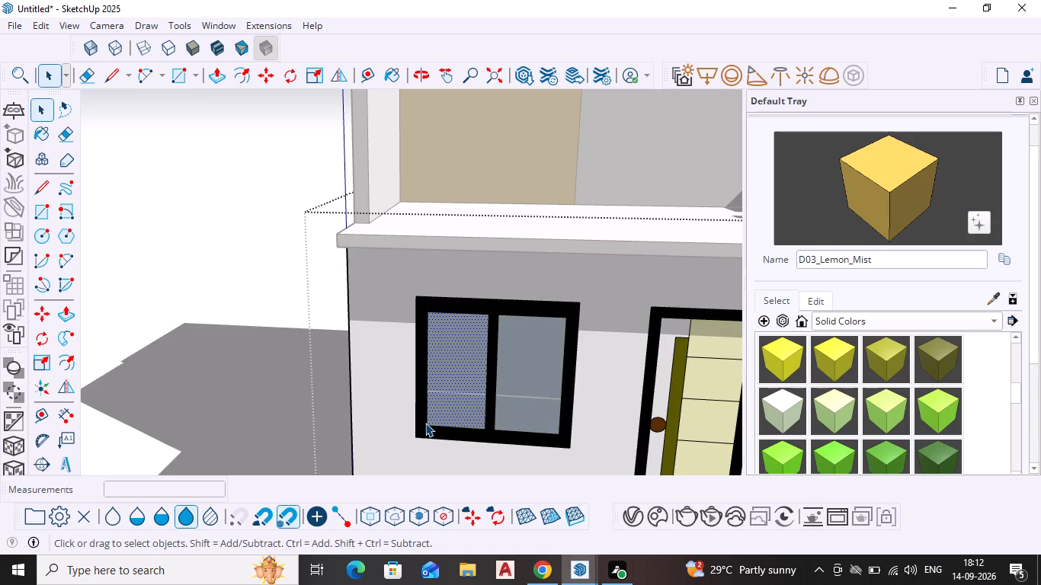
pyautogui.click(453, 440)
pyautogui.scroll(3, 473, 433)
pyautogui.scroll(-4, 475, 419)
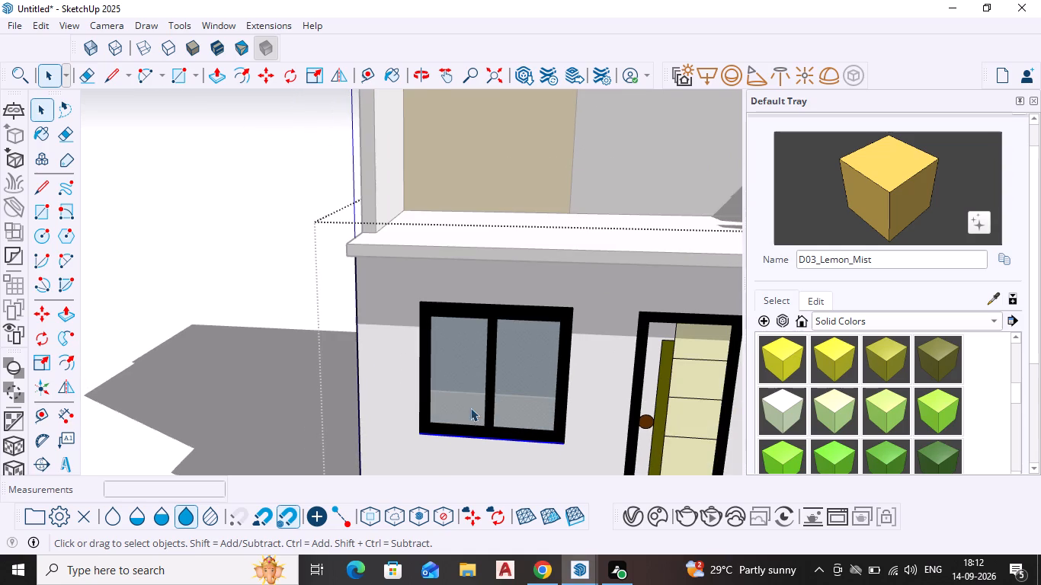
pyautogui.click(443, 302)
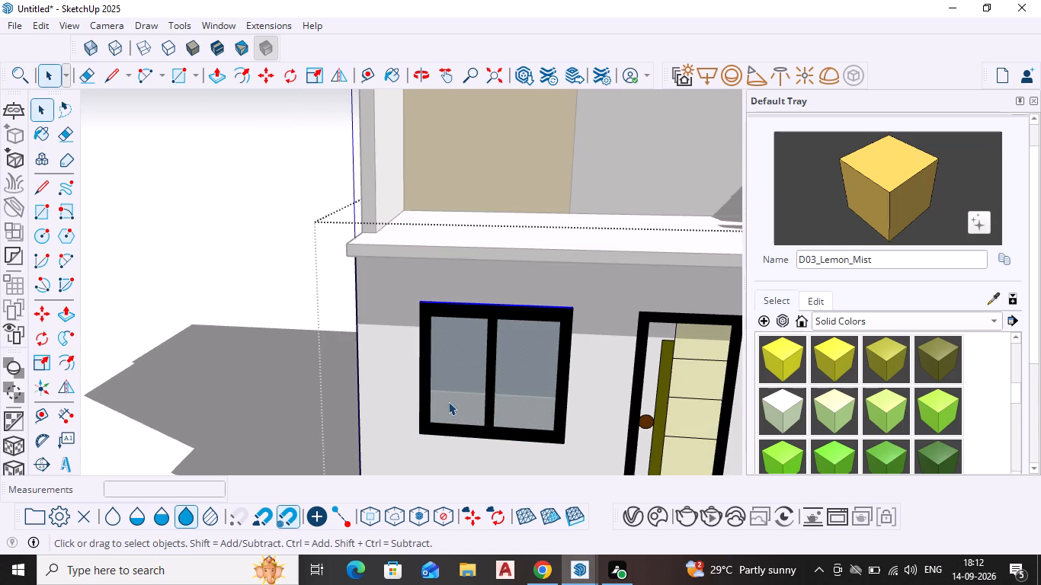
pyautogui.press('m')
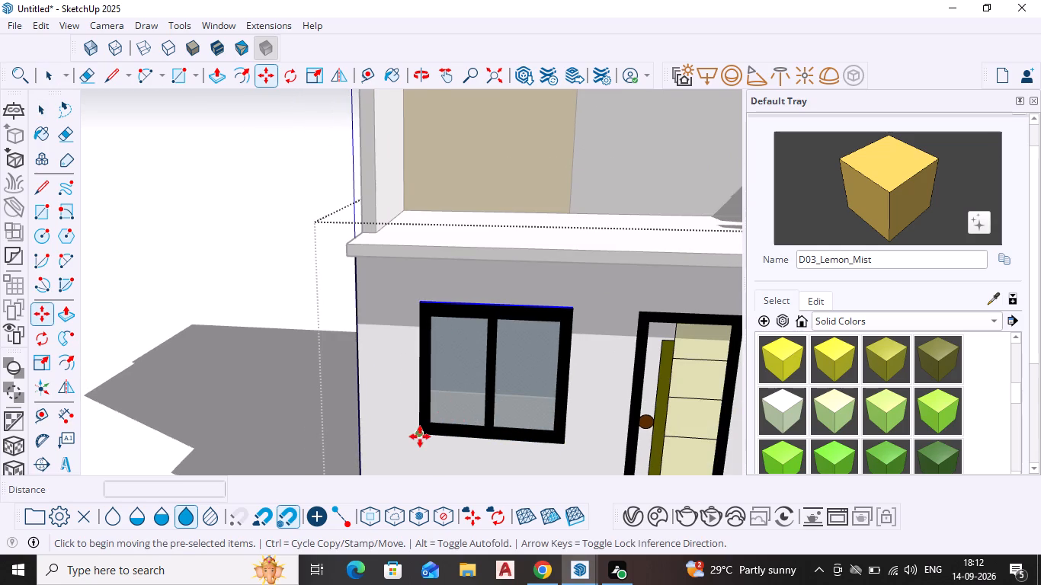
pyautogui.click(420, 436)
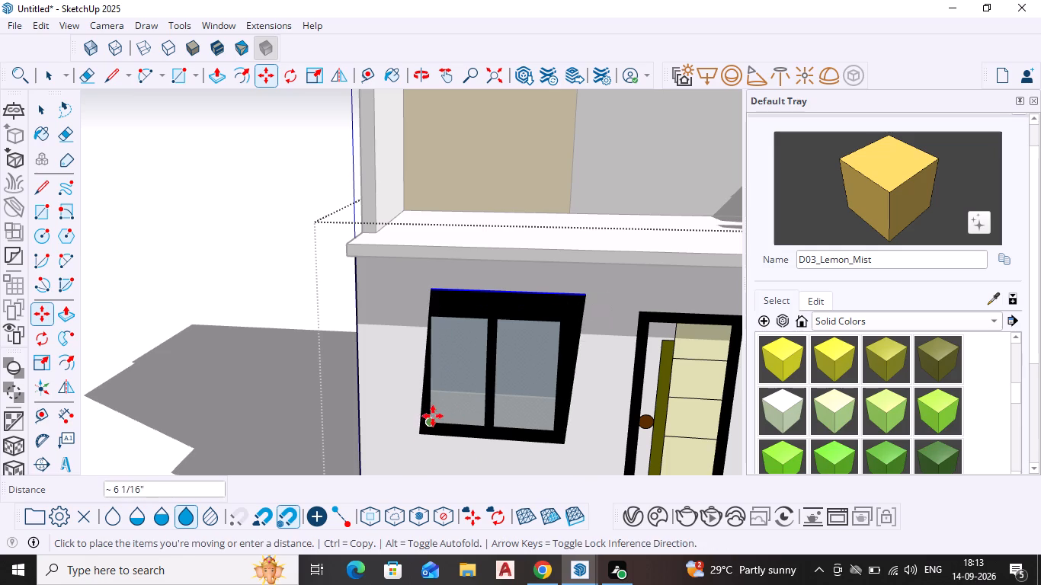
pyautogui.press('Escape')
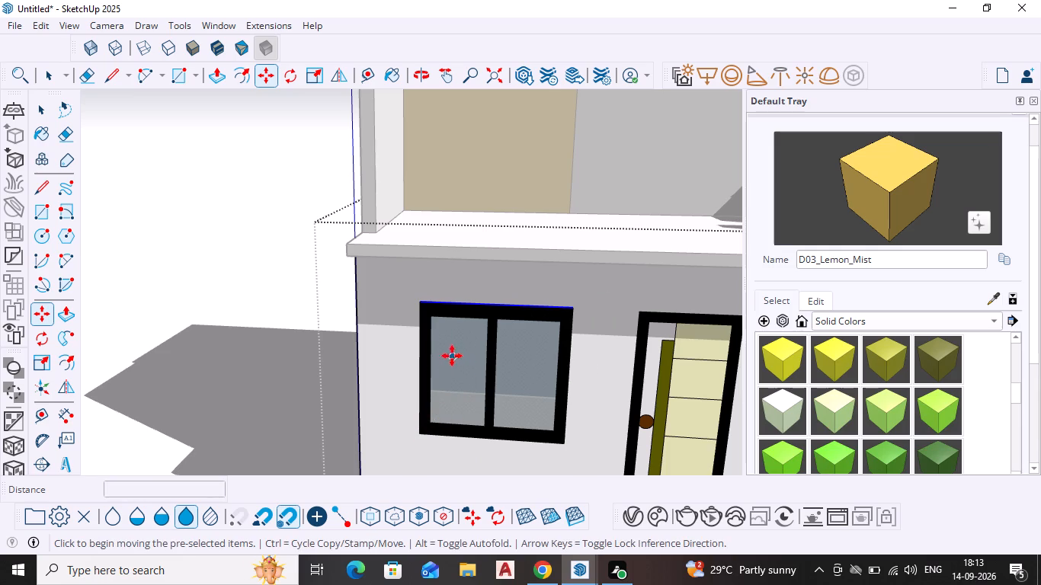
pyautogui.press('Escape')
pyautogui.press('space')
# Copy the entire ground-floor window, frame and both glass panes, to the clipboard and leave the ground-floor group.
pyautogui.click(395, 283)
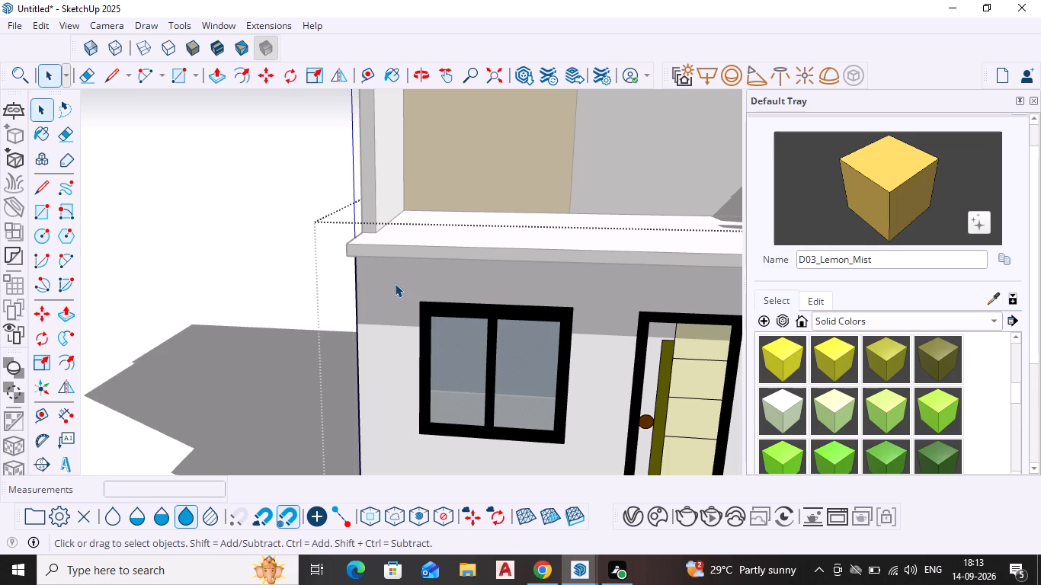
pyautogui.click(416, 442)
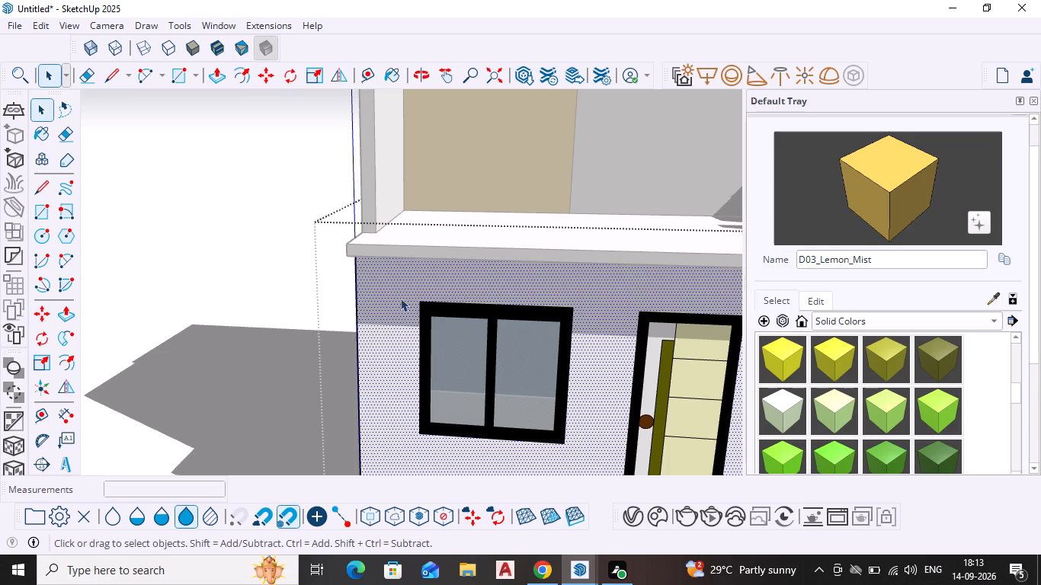
pyautogui.moveTo(397, 272); pyautogui.dragTo(591, 466)
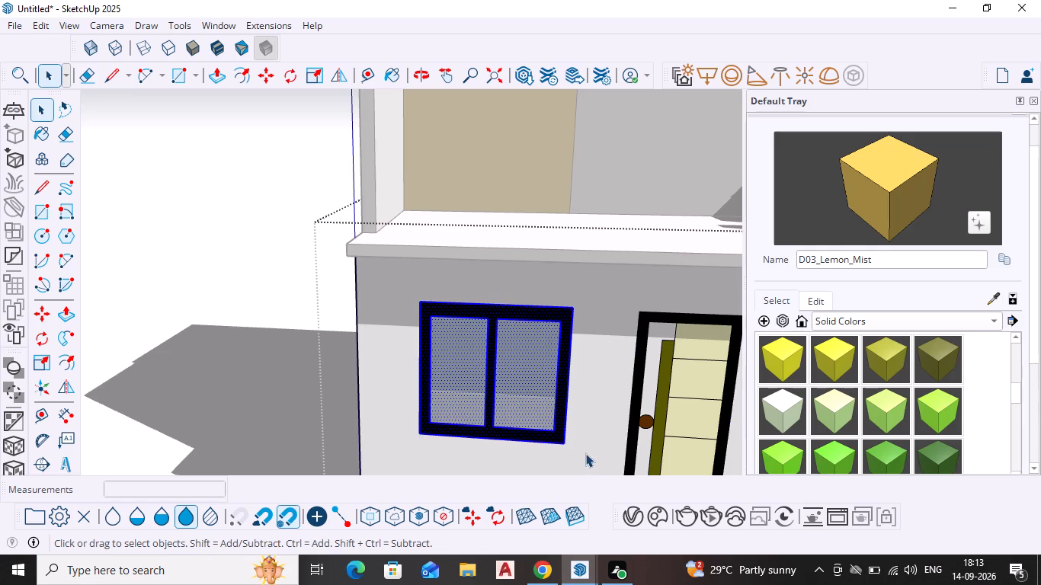
pyautogui.hotkey('ctrl', 'c')
pyautogui.hotkey('ctrl', 'c')
pyautogui.hotkey('ctrl', 'c')
pyautogui.hotkey('ctrl', 'c')
pyautogui.hotkey('ctrl', 'c')
pyautogui.hotkey('ctrl', 'c')
pyautogui.press('Escape')
# Paste the copied window inside the upper storey group, onto the plain wall section beside the yellow panel.
pyautogui.scroll(-3, 730, 307)
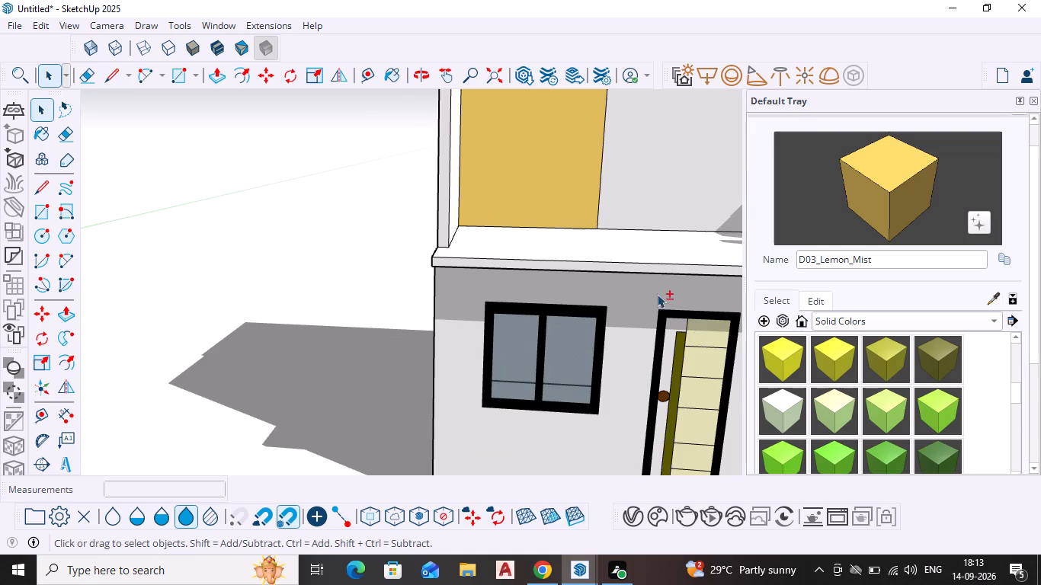
pyautogui.keyDown('shift'); pyautogui.moveTo(651, 293); pyautogui.dragTo(451, 439, button='middle'); pyautogui.keyUp('shift')
pyautogui.scroll(3, 509, 277)
pyautogui.tripleClick(529, 231)
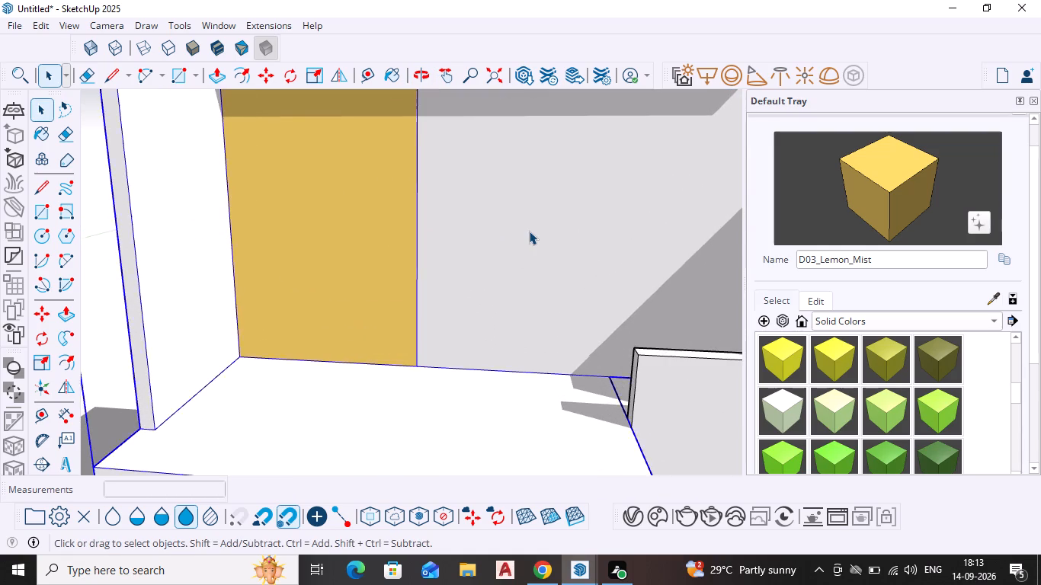
pyautogui.tripleClick(529, 231)
pyautogui.click(537, 224)
pyautogui.click(561, 184)
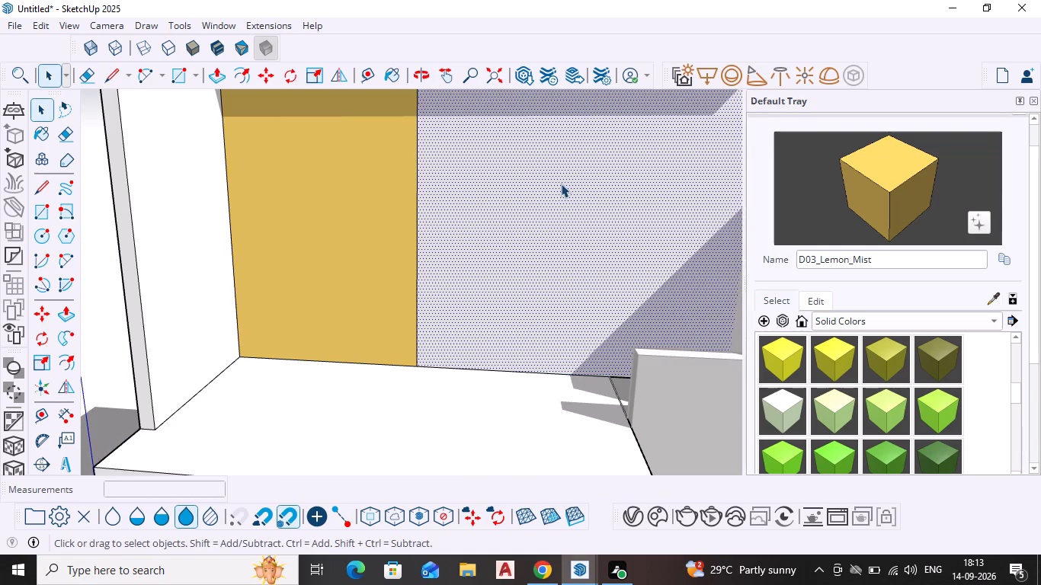
pyautogui.keyDown('shift'); pyautogui.moveTo(572, 155); pyautogui.dragTo(508, 258, button='middle'); pyautogui.keyUp('shift')
pyautogui.keyDown('shift'); pyautogui.scroll(-1, 571, 155); pyautogui.keyUp('shift')
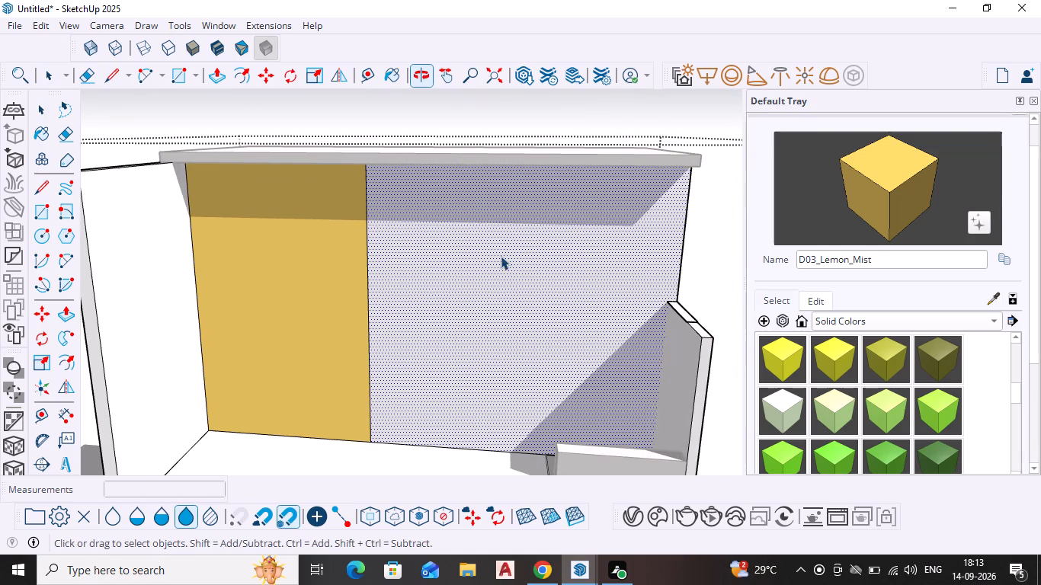
pyautogui.hotkey('ctrl', 'v')
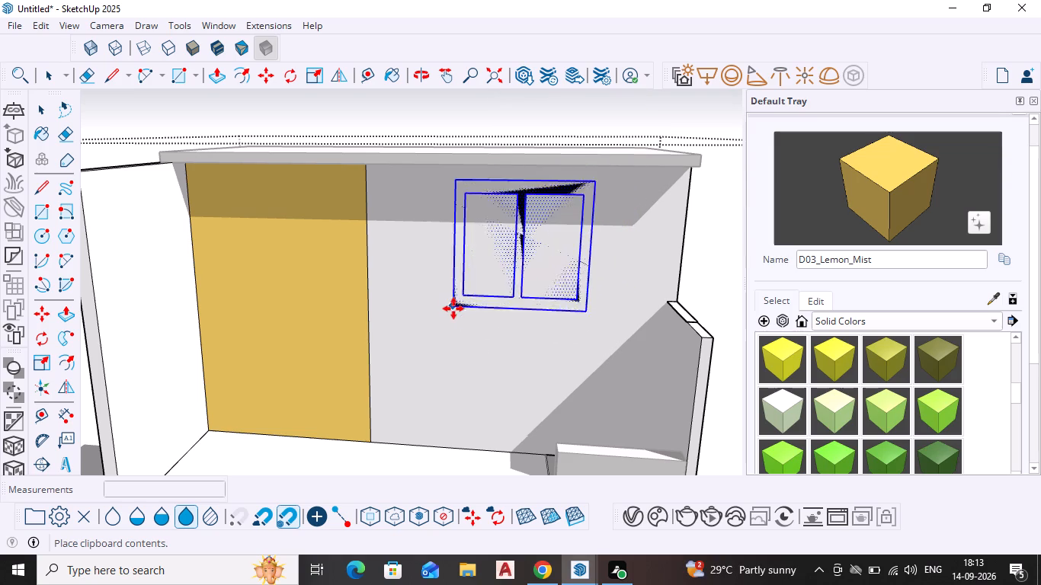
pyautogui.click(454, 311)
pyautogui.press('Escape')
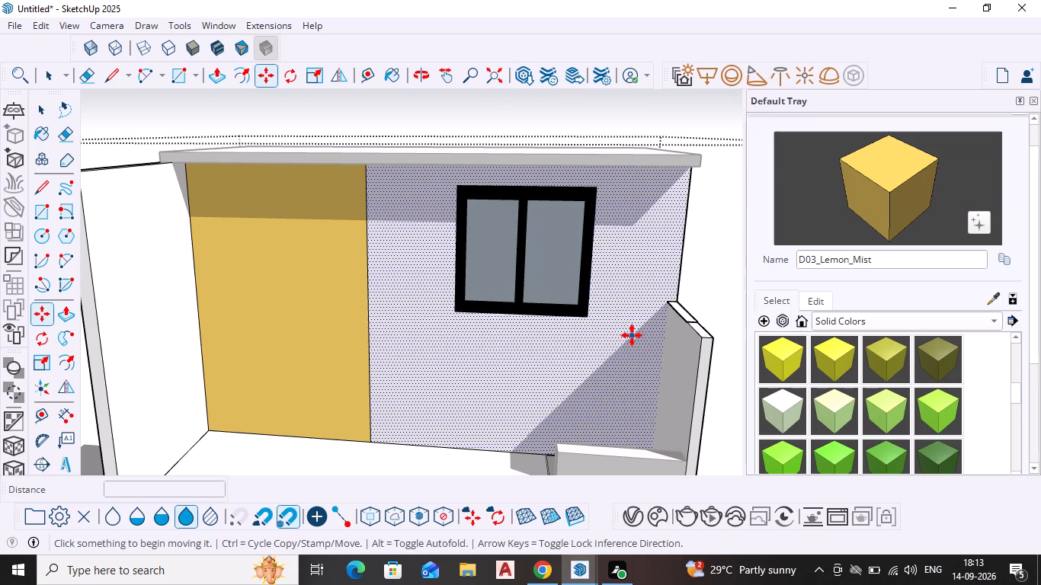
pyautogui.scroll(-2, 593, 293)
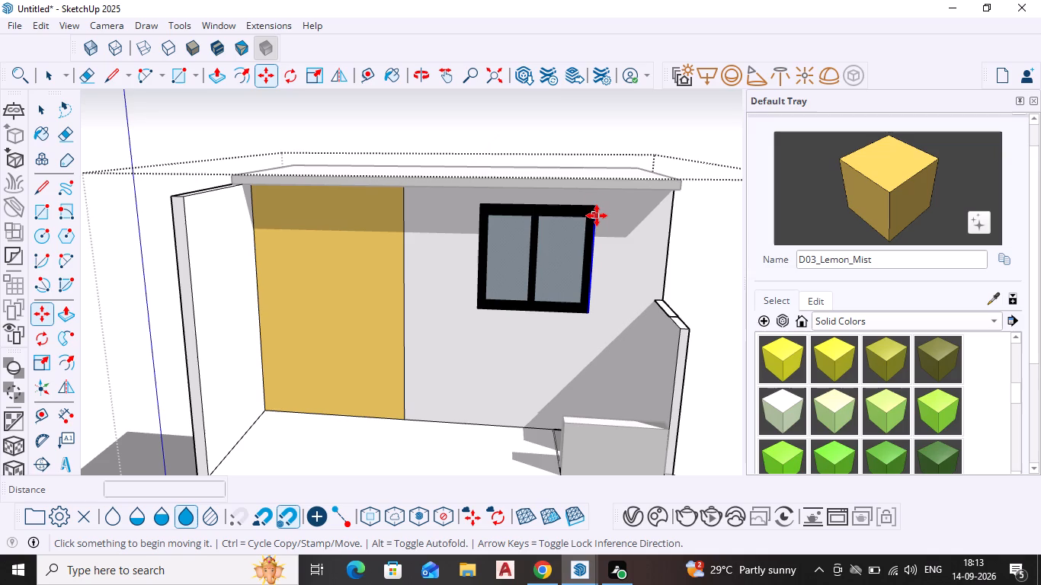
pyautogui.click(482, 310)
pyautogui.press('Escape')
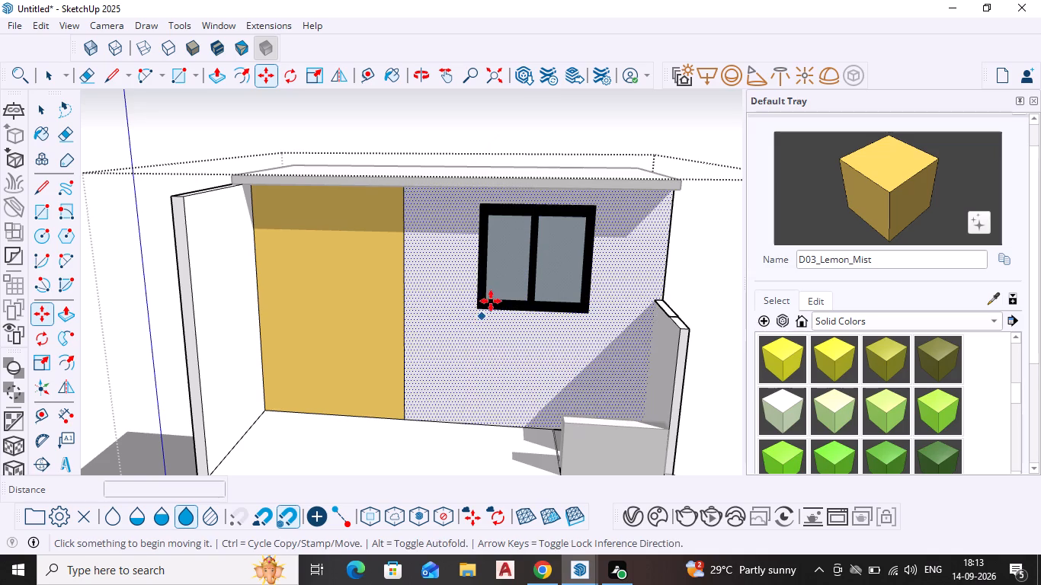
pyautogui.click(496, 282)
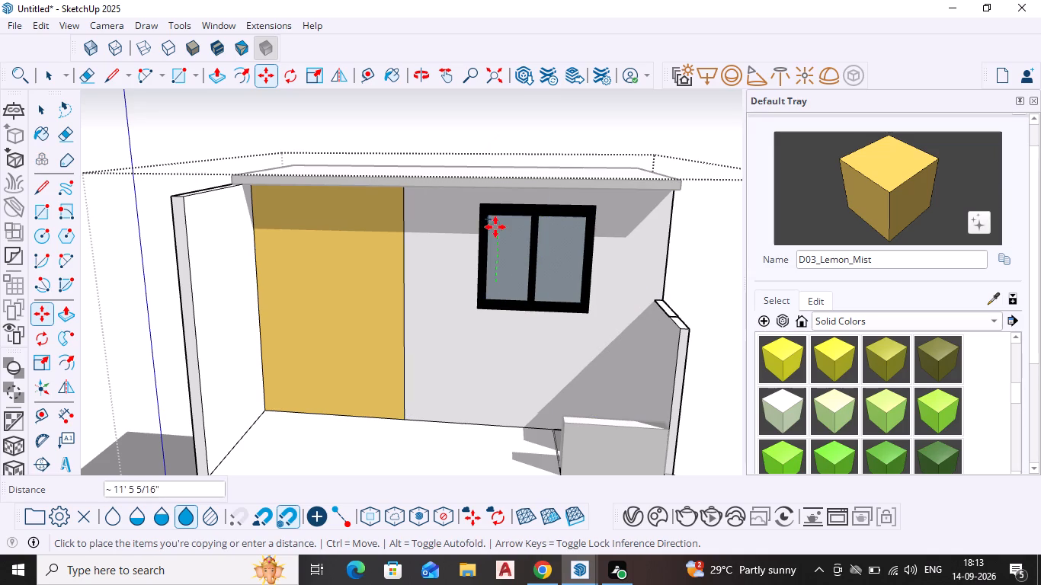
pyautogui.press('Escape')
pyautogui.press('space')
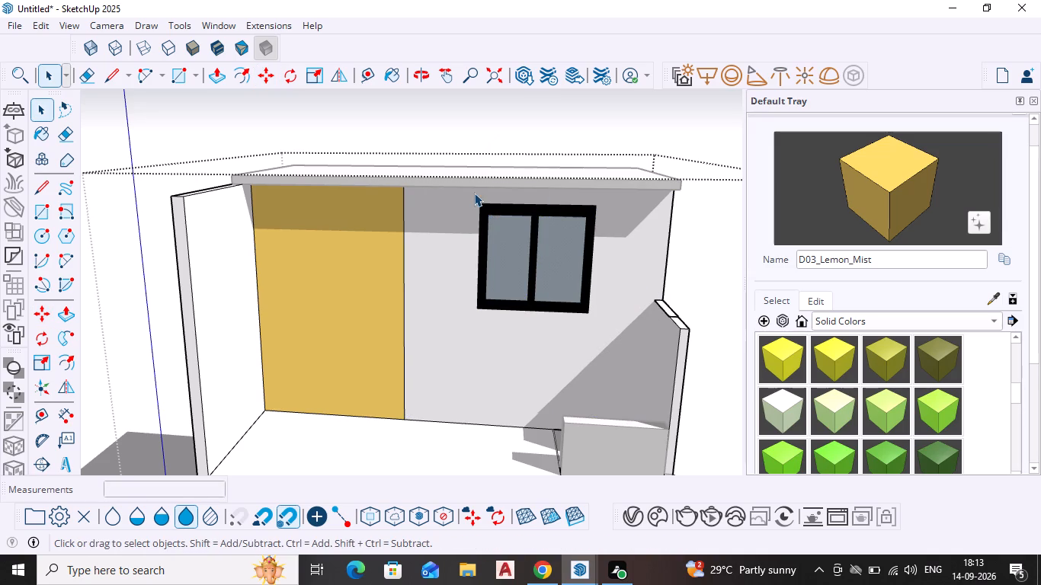
# Move the whole upper-storey window, frame and both panes, along the front wall slightly closer to the yellow panel.
pyautogui.click(467, 192)
pyautogui.moveTo(450, 193); pyautogui.dragTo(450, 197)
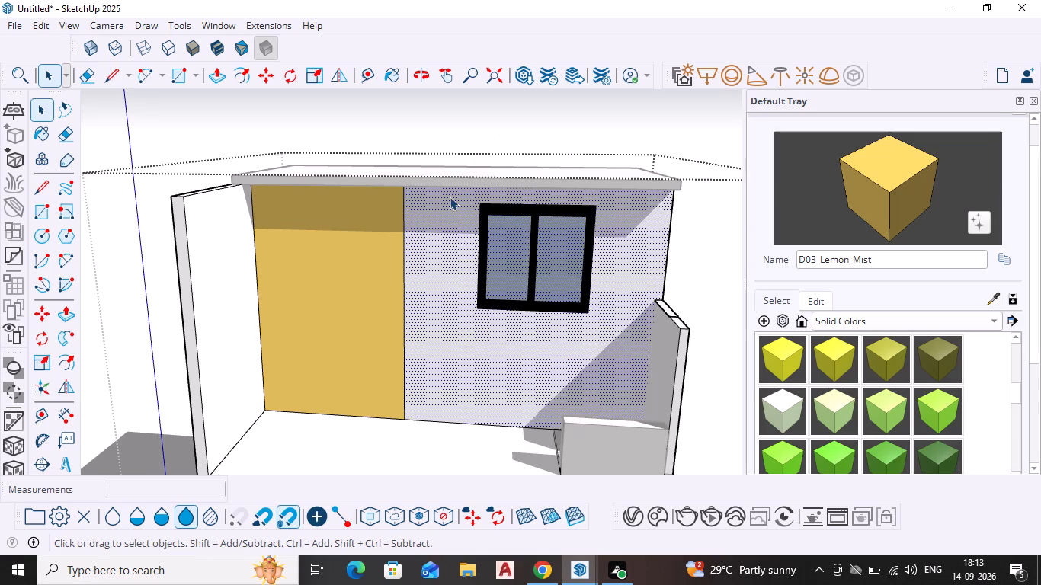
pyautogui.moveTo(450, 197); pyautogui.dragTo(616, 356)
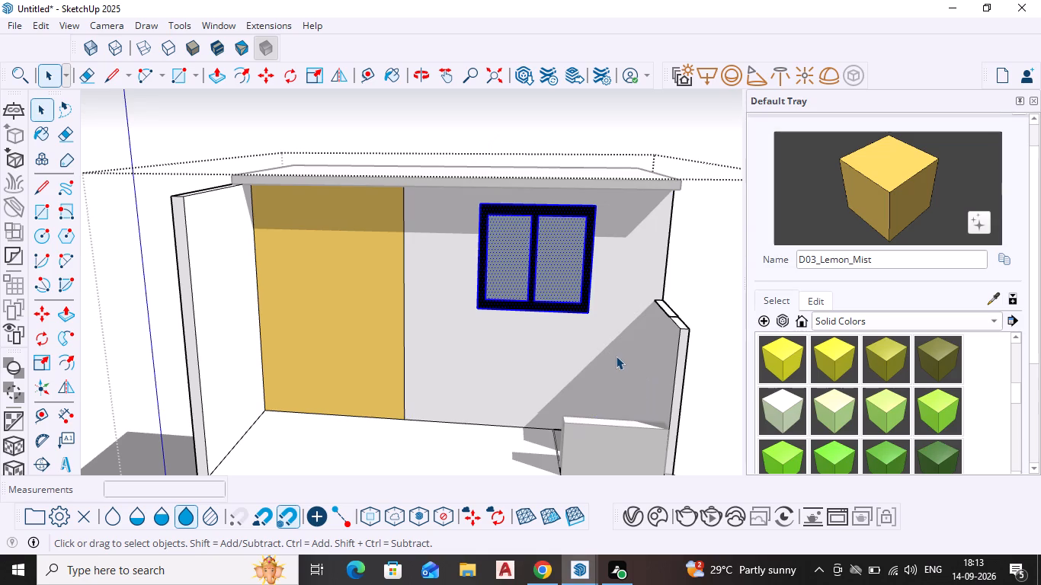
pyautogui.press('m')
pyautogui.press('Return')
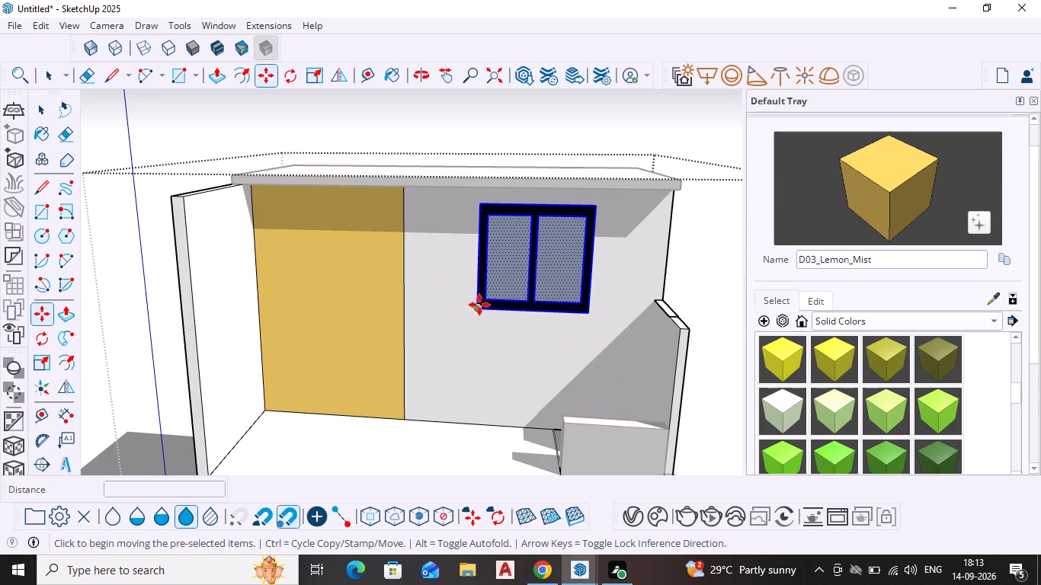
pyautogui.click(479, 305)
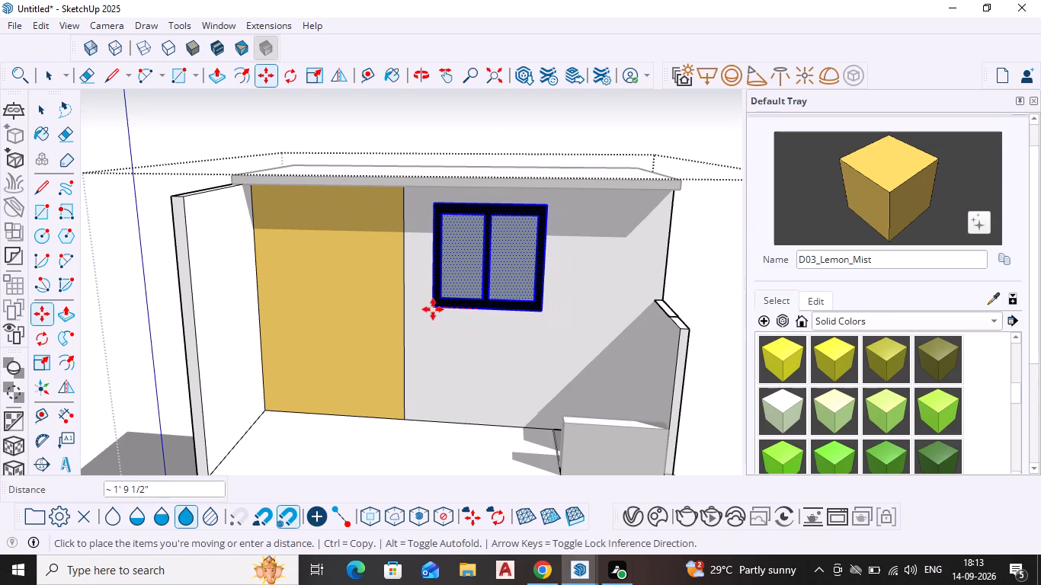
pyautogui.click(451, 302)
pyautogui.press('space')
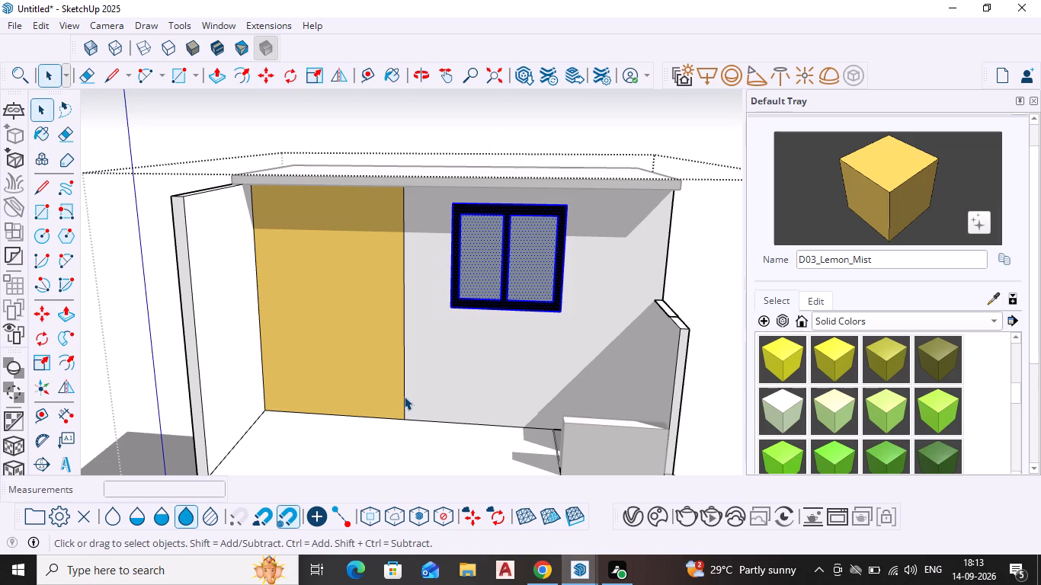
# Widen the yellow panel by moving its dividing edge about 8" toward the window, and leave the upper storey group.
pyautogui.click(404, 396)
pyautogui.press('m')
pyautogui.press('Return')
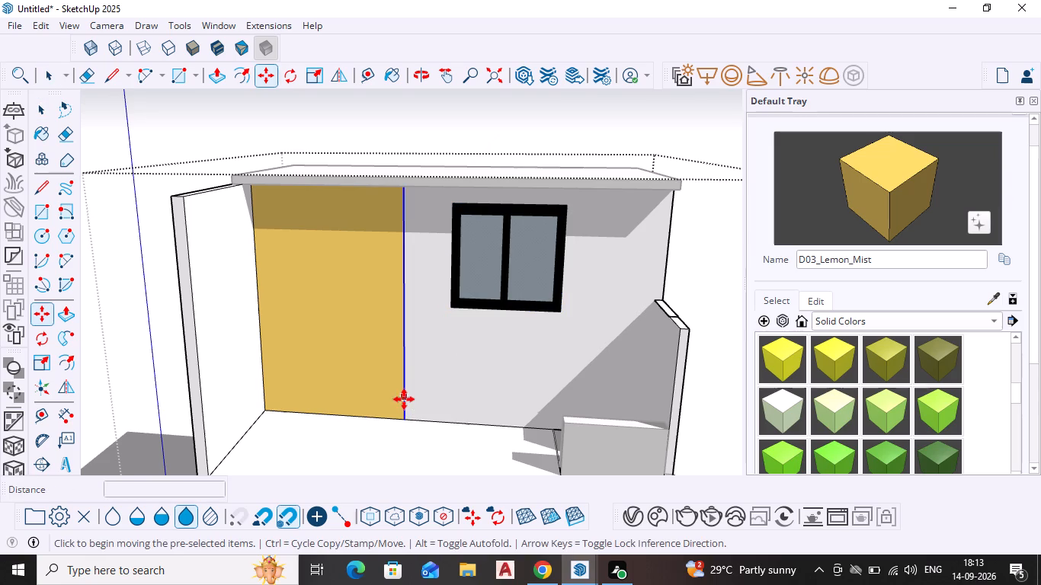
pyautogui.click(403, 423)
pyautogui.click(420, 414)
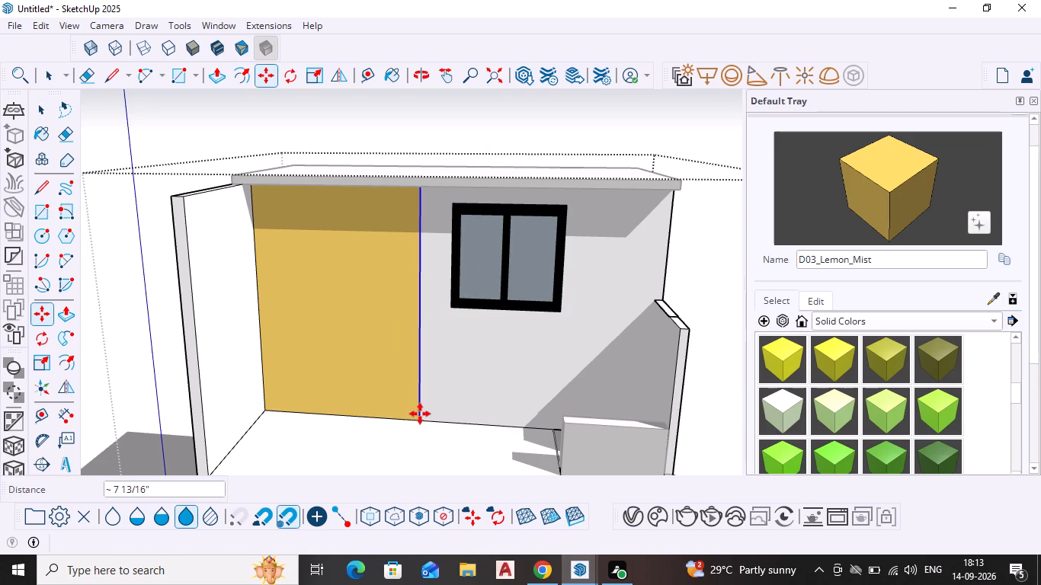
pyautogui.press('Escape')
pyautogui.scroll(-5, 437, 404)
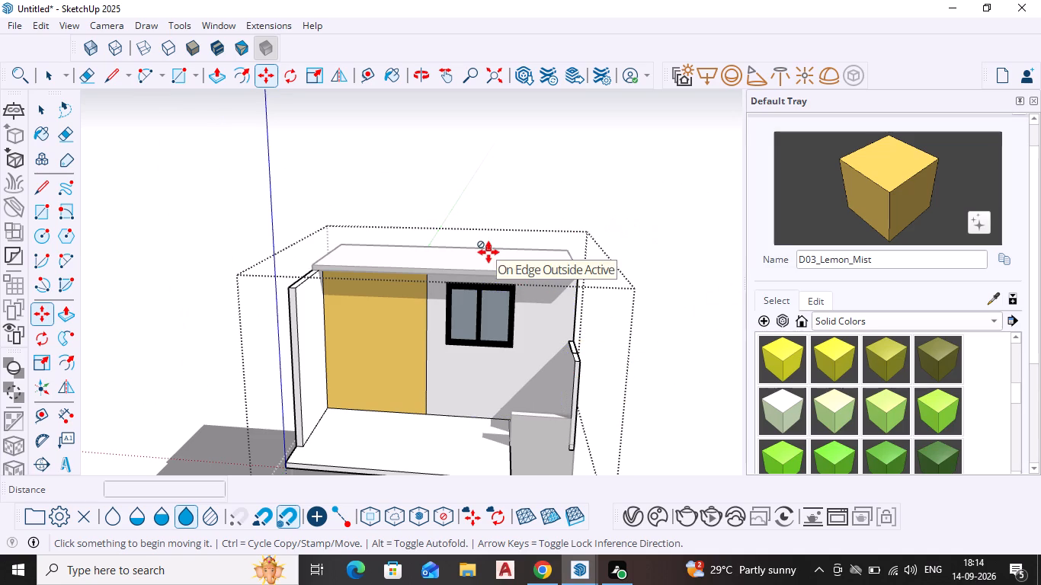
pyautogui.press('Escape')
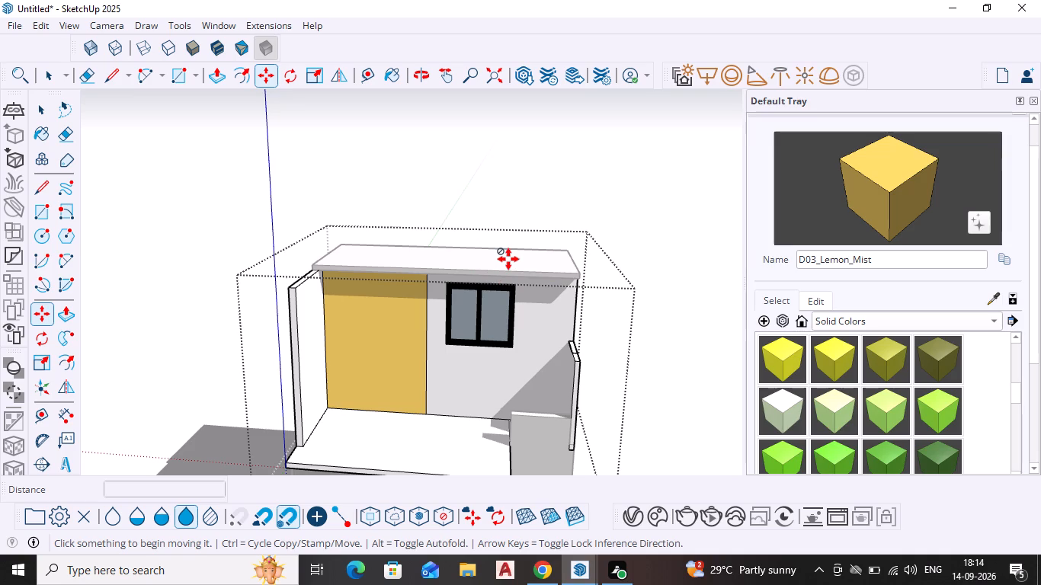
pyautogui.press('space')
pyautogui.scroll(-5, 539, 251)
pyautogui.scroll(-2, 671, 285)
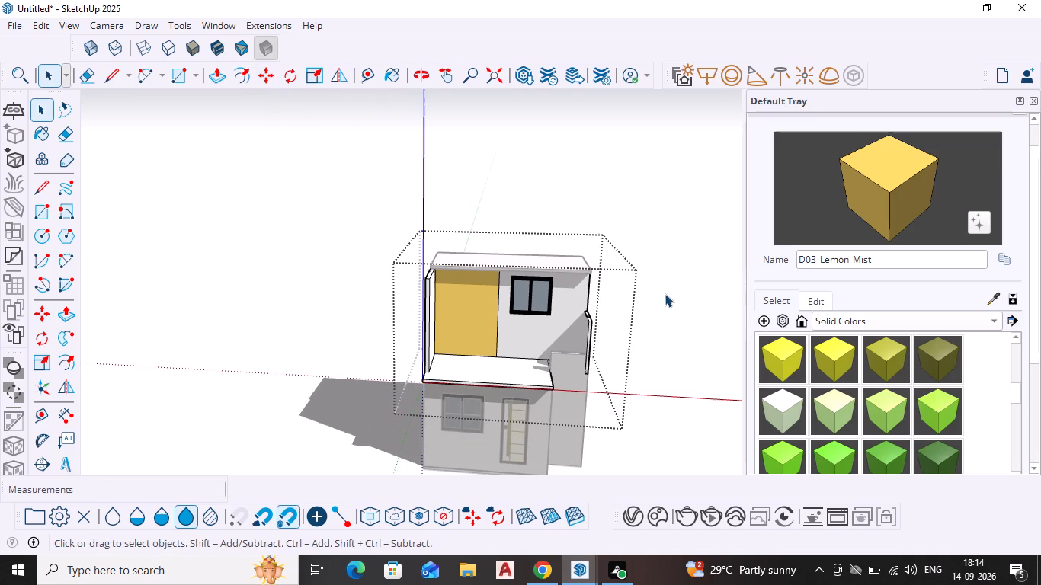
pyautogui.press('space')
pyautogui.press('space')
pyautogui.press('space')
pyautogui.moveTo(674, 283); pyautogui.dragTo(681, 277)
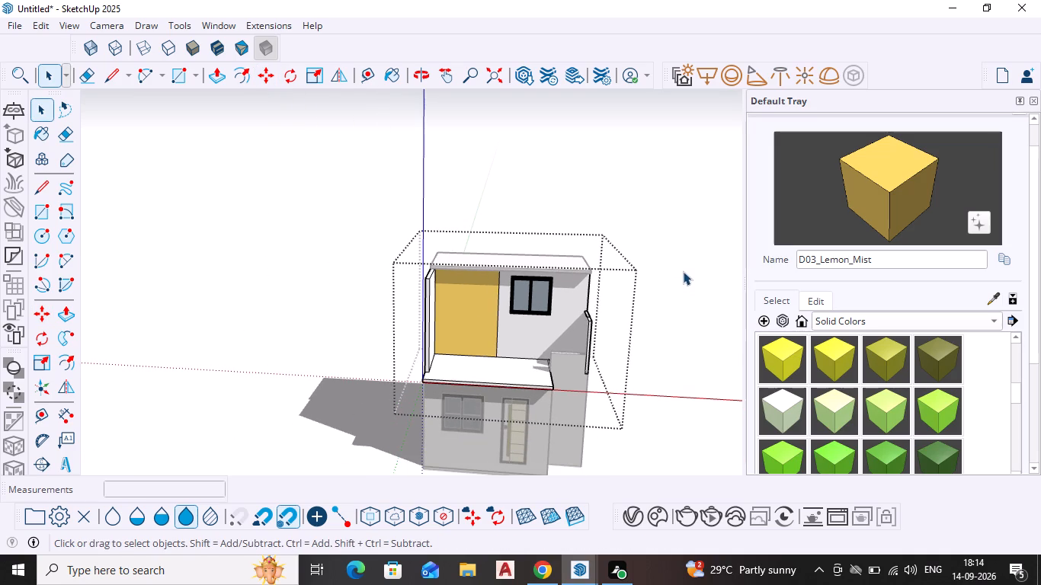
pyautogui.doubleClick(683, 271)
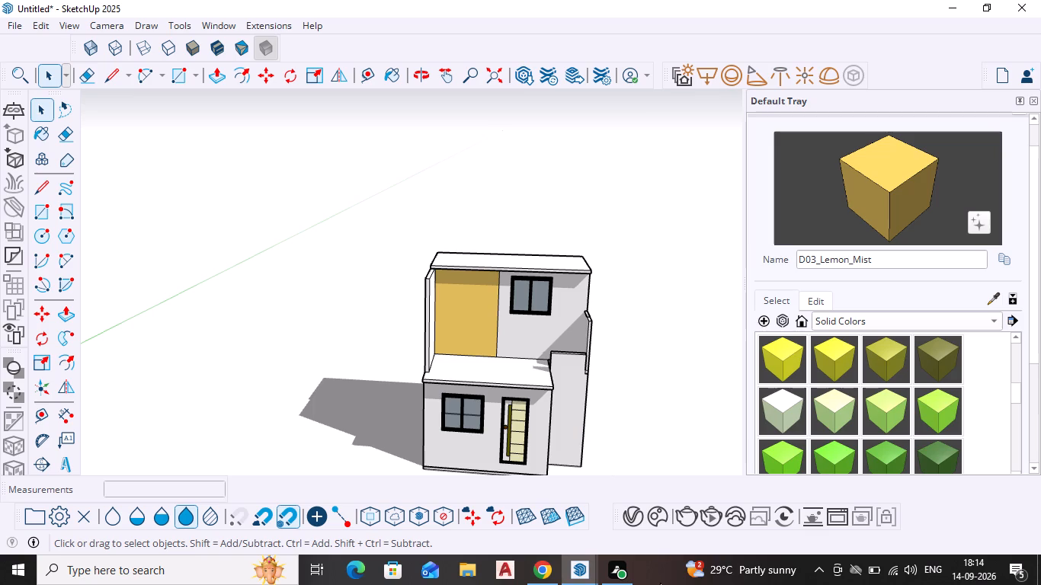
# Draw a vertical rectangle about 3' 1" by 1' 3" projecting outward from the rear corner of the upper storey's side wall.
pyautogui.moveTo(620, 422); pyautogui.dragTo(535, 409, button='middle')
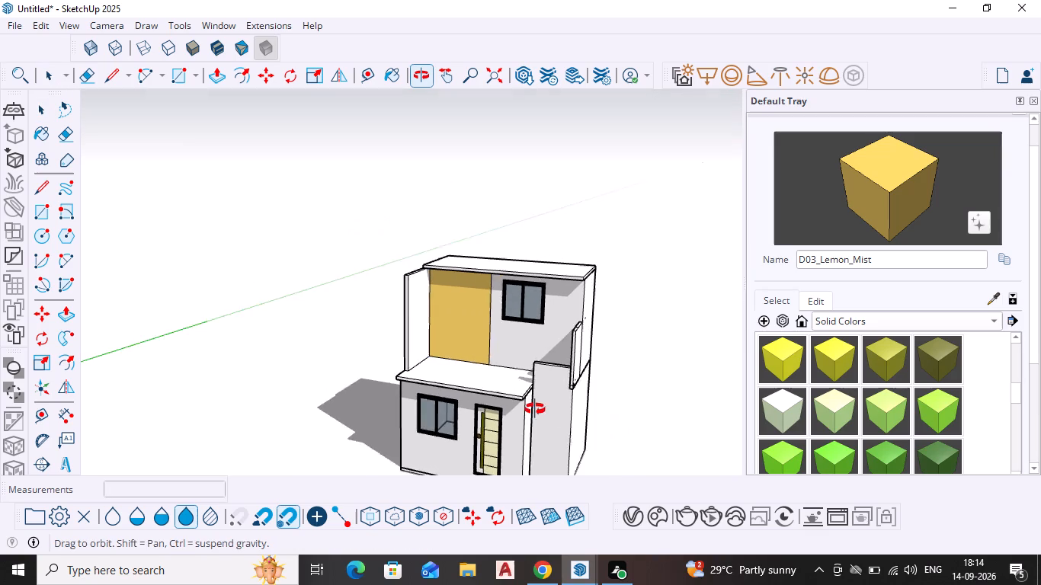
pyautogui.moveTo(535, 409); pyautogui.dragTo(604, 370, button='middle')
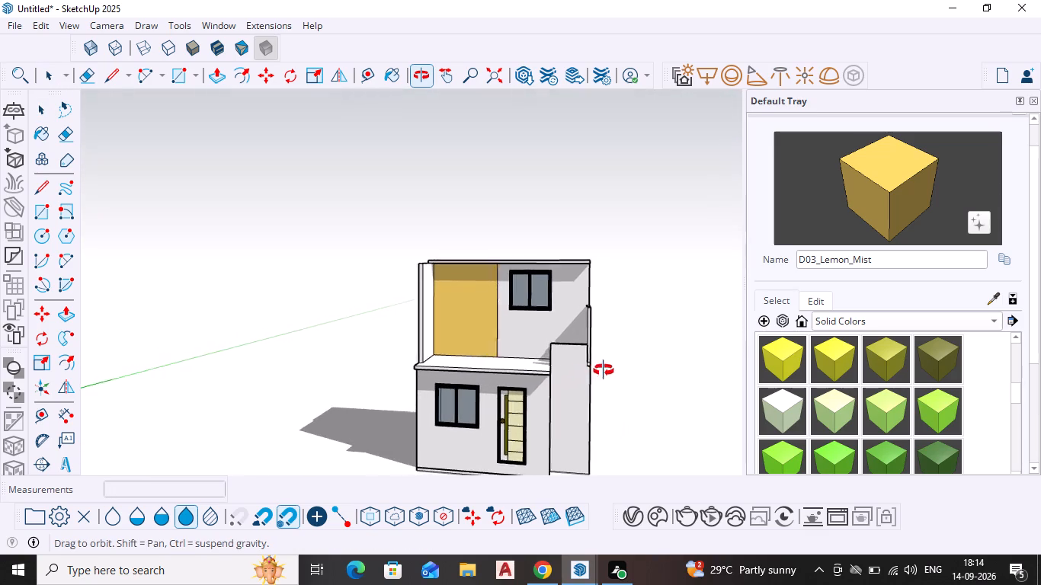
pyautogui.moveTo(604, 370); pyautogui.dragTo(617, 359, button='middle')
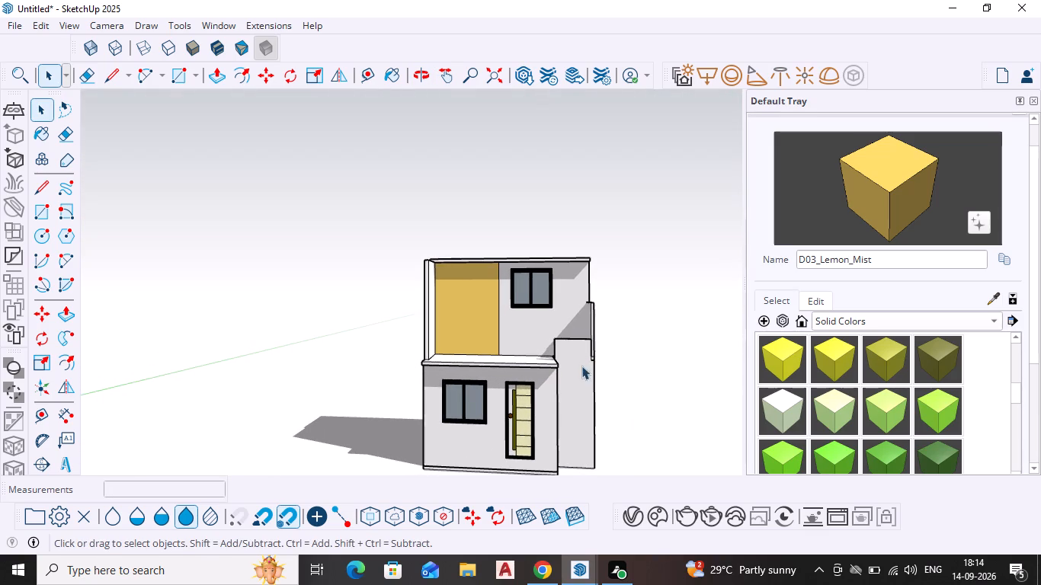
pyautogui.moveTo(581, 366); pyautogui.dragTo(277, 407, button='middle')
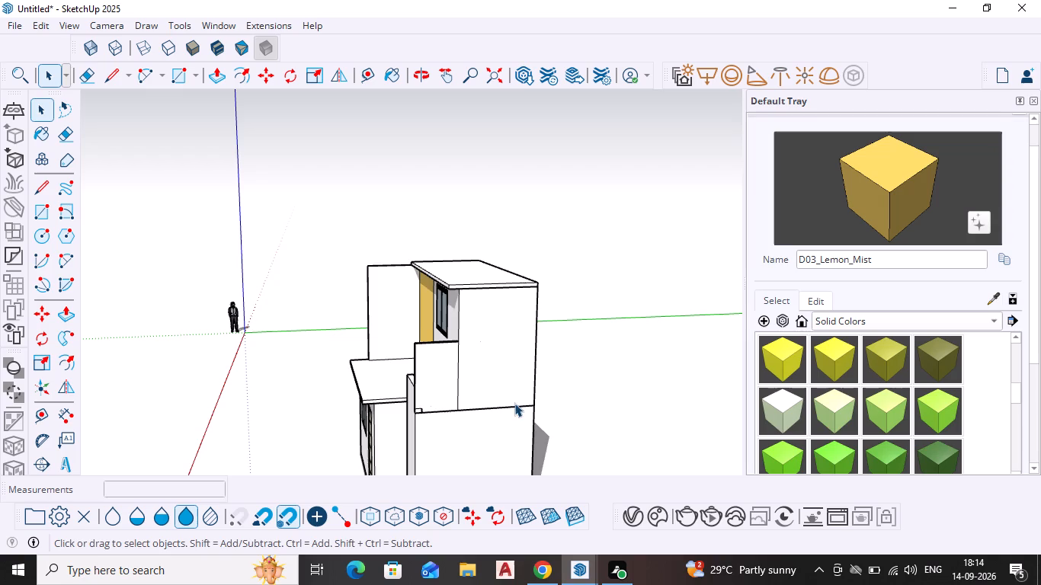
pyautogui.moveTo(513, 390); pyautogui.dragTo(462, 369, button='middle')
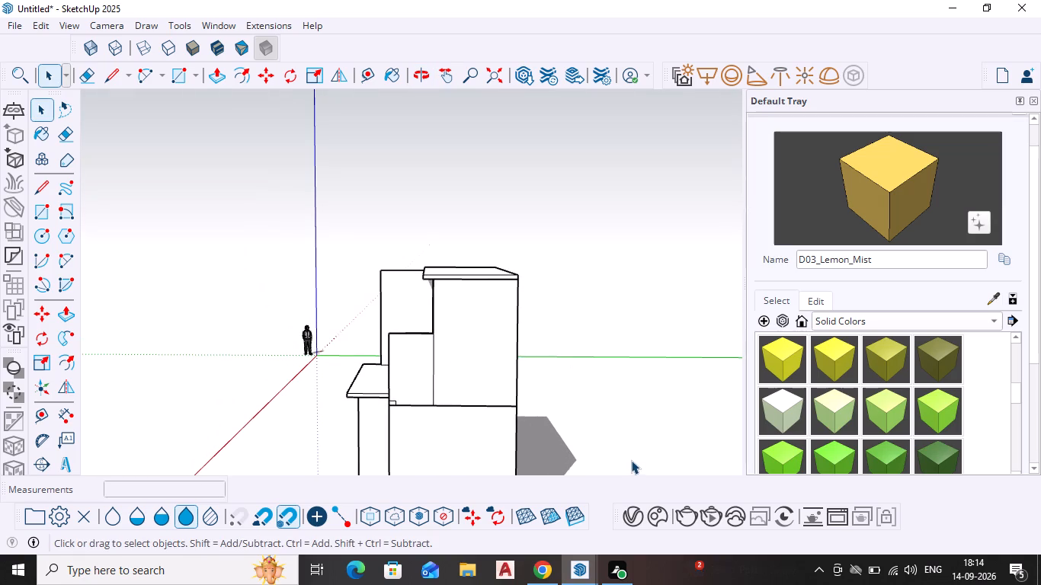
pyautogui.press('r')
pyautogui.press('Return')
pyautogui.scroll(7, 517, 283)
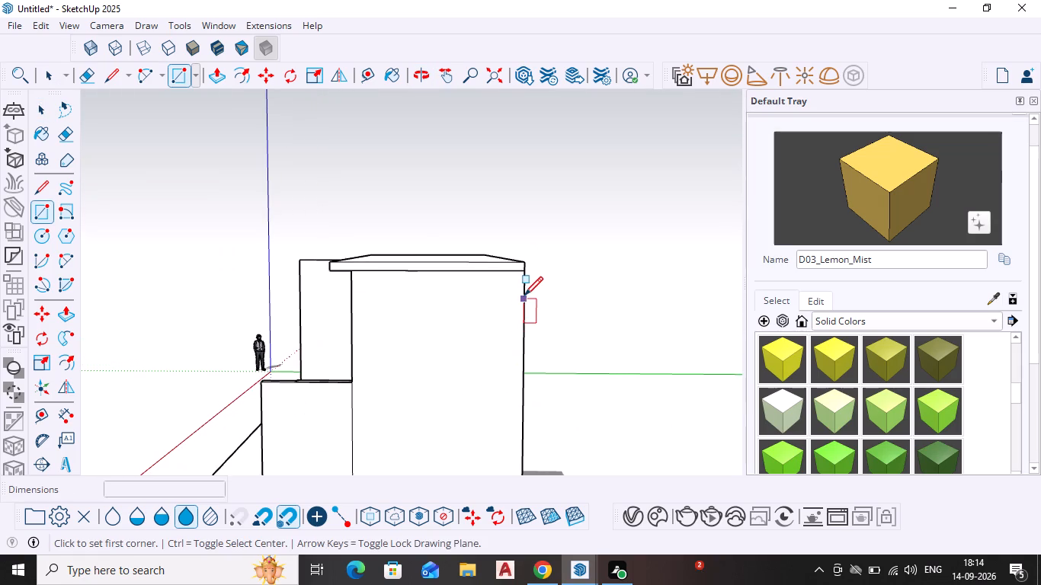
pyautogui.click(526, 298)
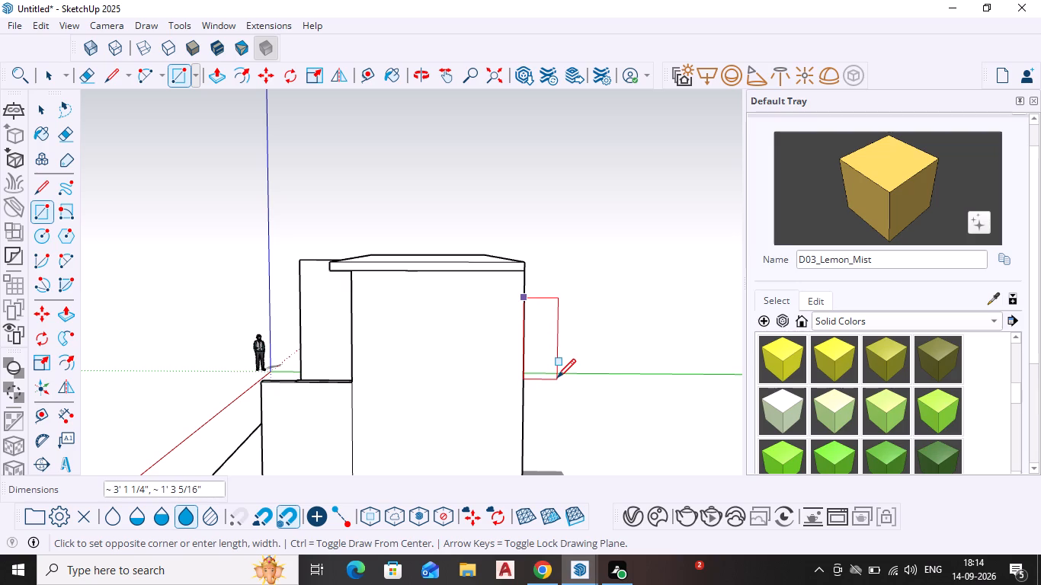
pyautogui.click(557, 379)
# Extrude the projecting rectangle about 2' 2" along the upper rear wall into a box.
pyautogui.moveTo(585, 380); pyautogui.dragTo(325, 392, button='middle')
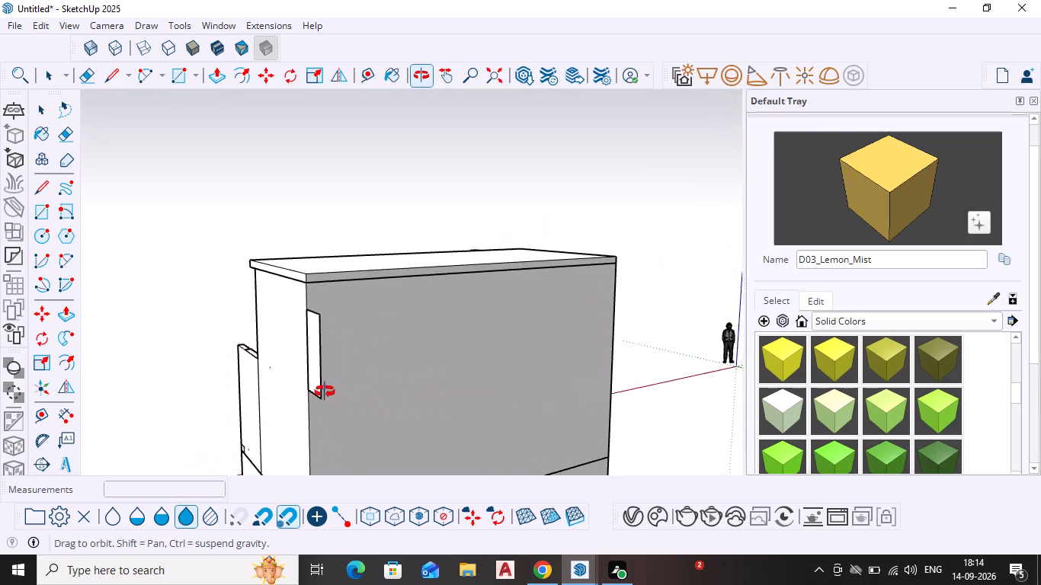
pyautogui.moveTo(325, 392); pyautogui.dragTo(323, 391, button='middle')
pyautogui.scroll(3, 341, 383)
pyautogui.moveTo(342, 380); pyautogui.dragTo(139, 377, button='middle')
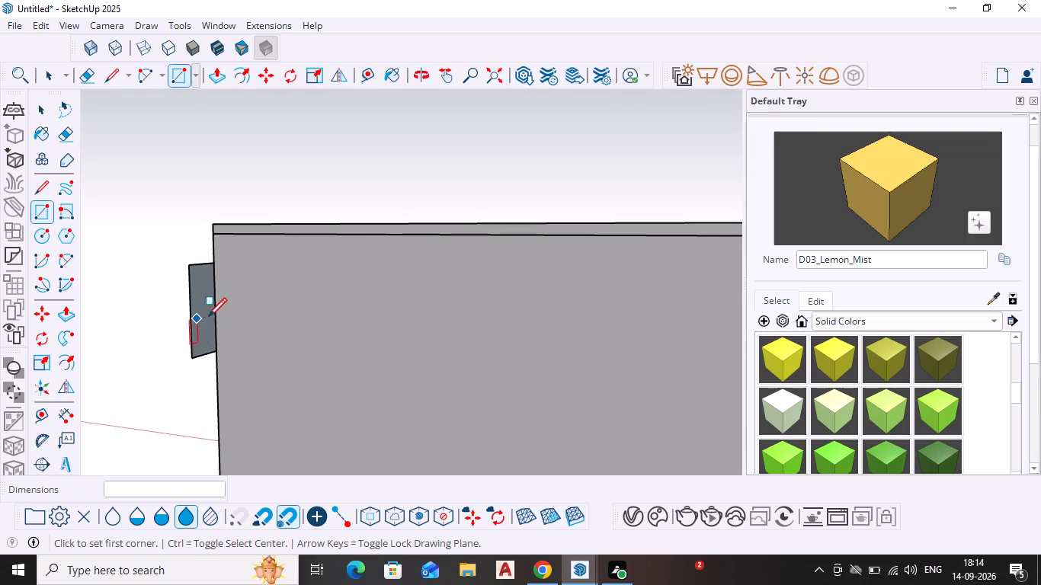
pyautogui.press('space')
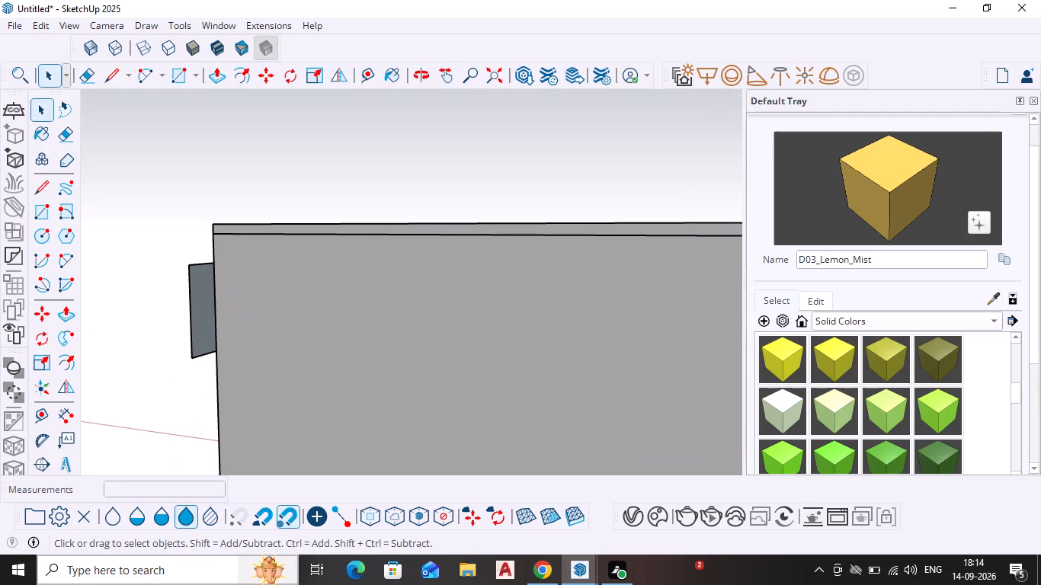
pyautogui.click(200, 306)
pyautogui.write('p\\')
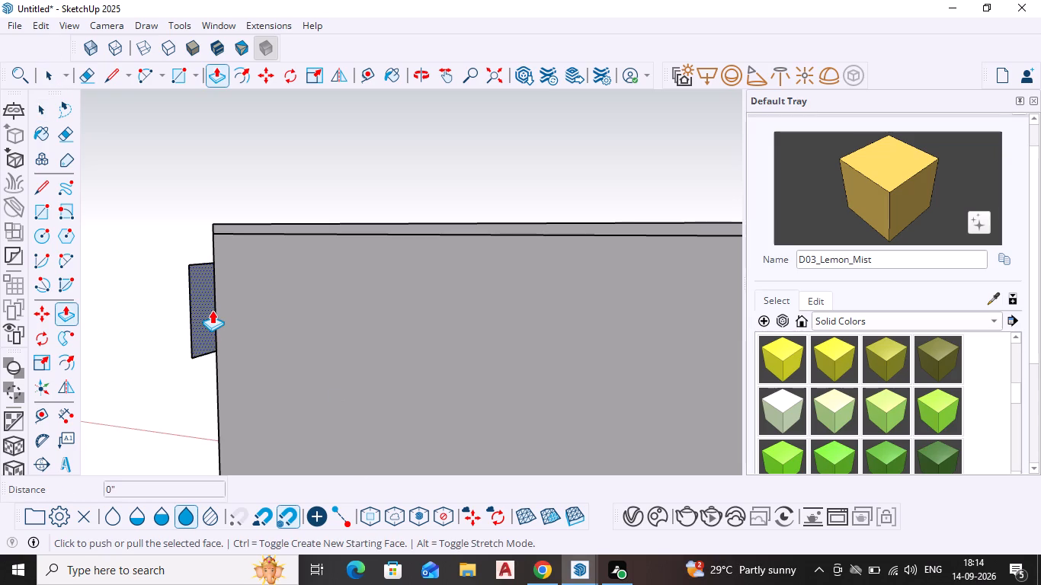
pyautogui.click(202, 300)
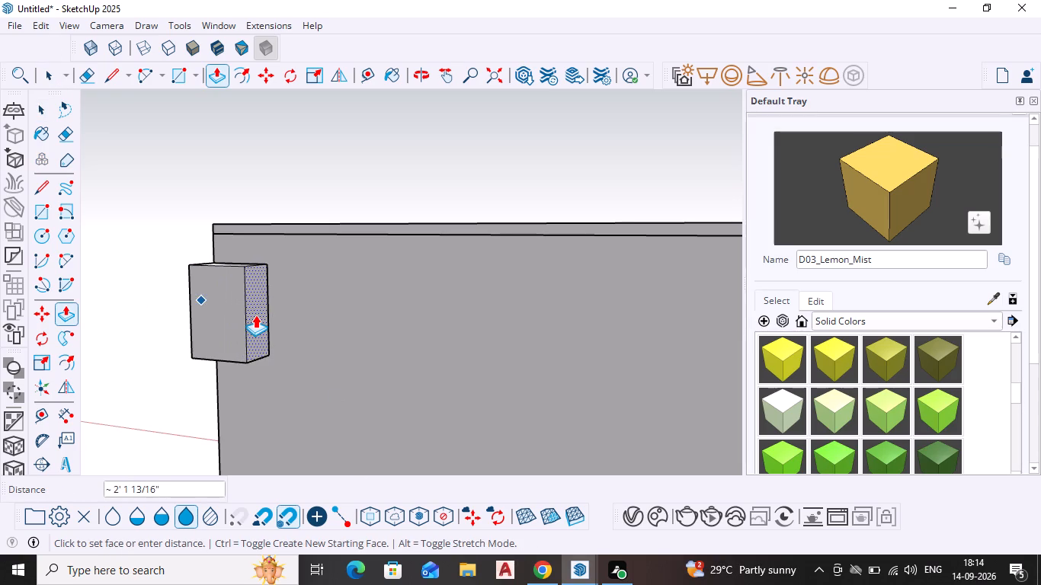
pyautogui.click(255, 315)
# Examine the new rear box and its placement from the front, side and rear of the house.
pyautogui.scroll(-1, 182, 404)
pyautogui.moveTo(182, 404); pyautogui.dragTo(627, 362, button='middle')
pyautogui.scroll(-1, 260, 384)
pyautogui.moveTo(261, 386); pyautogui.dragTo(562, 395, button='middle')
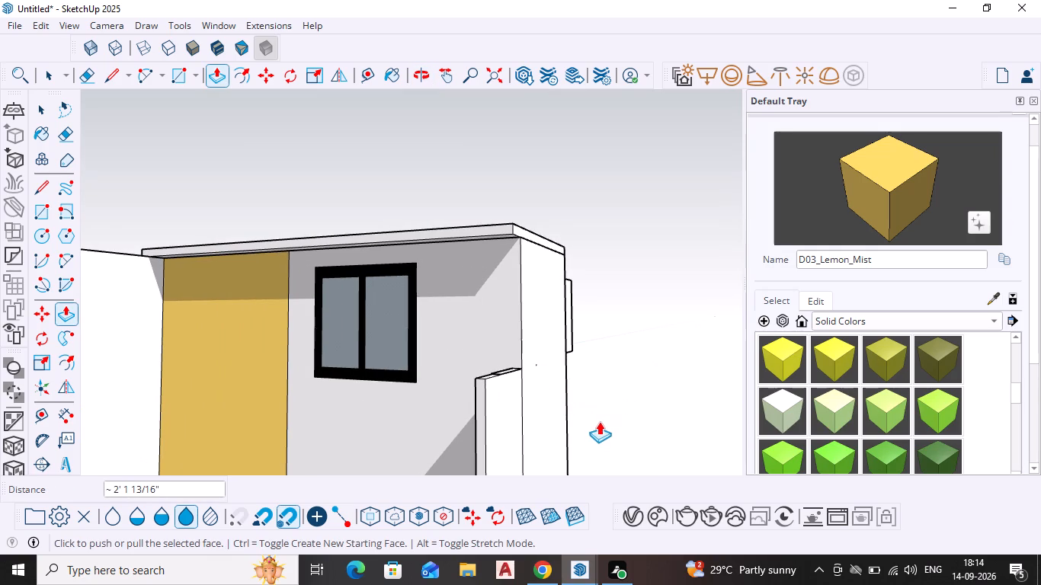
pyautogui.press('space')
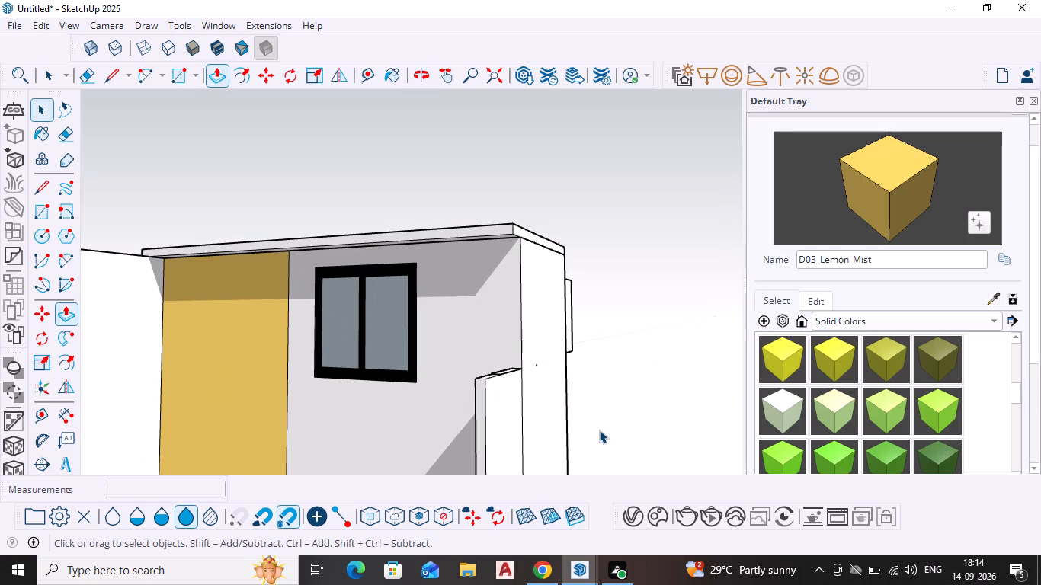
pyautogui.moveTo(612, 436); pyautogui.dragTo(183, 321, button='middle')
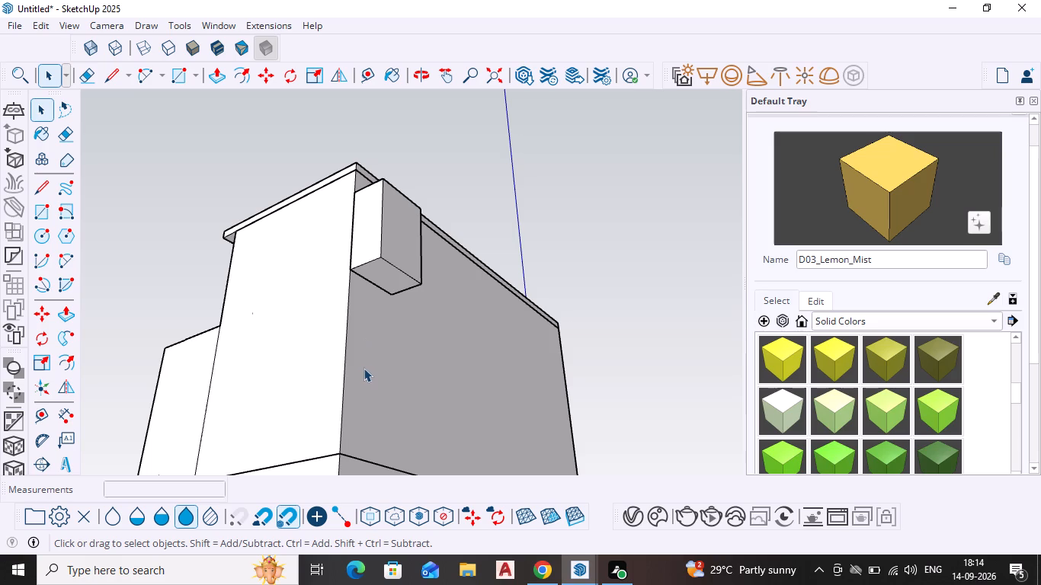
pyautogui.moveTo(366, 372); pyautogui.dragTo(526, 459, button='middle')
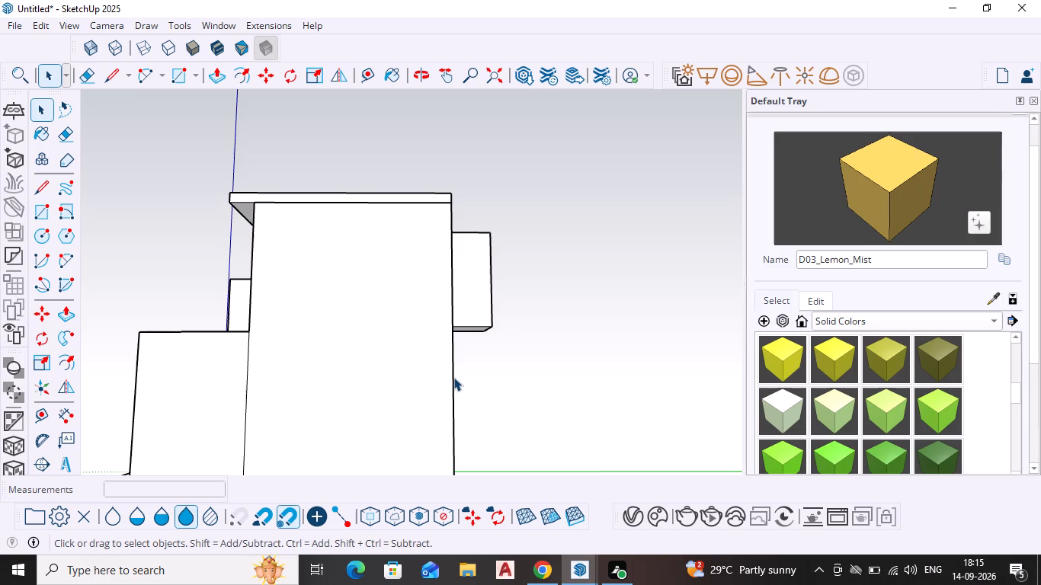
pyautogui.moveTo(471, 446); pyautogui.dragTo(317, 392, button='middle')
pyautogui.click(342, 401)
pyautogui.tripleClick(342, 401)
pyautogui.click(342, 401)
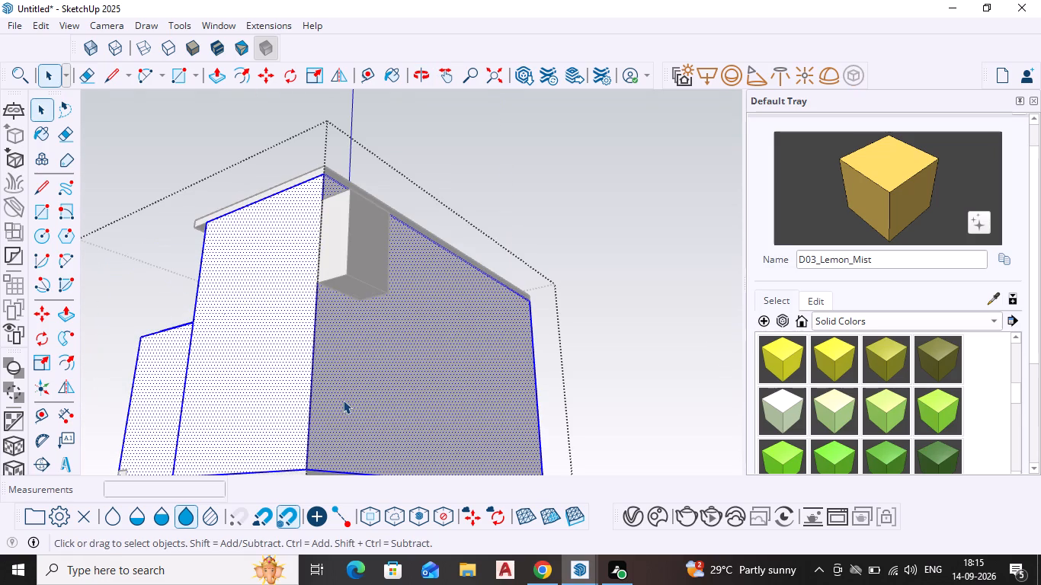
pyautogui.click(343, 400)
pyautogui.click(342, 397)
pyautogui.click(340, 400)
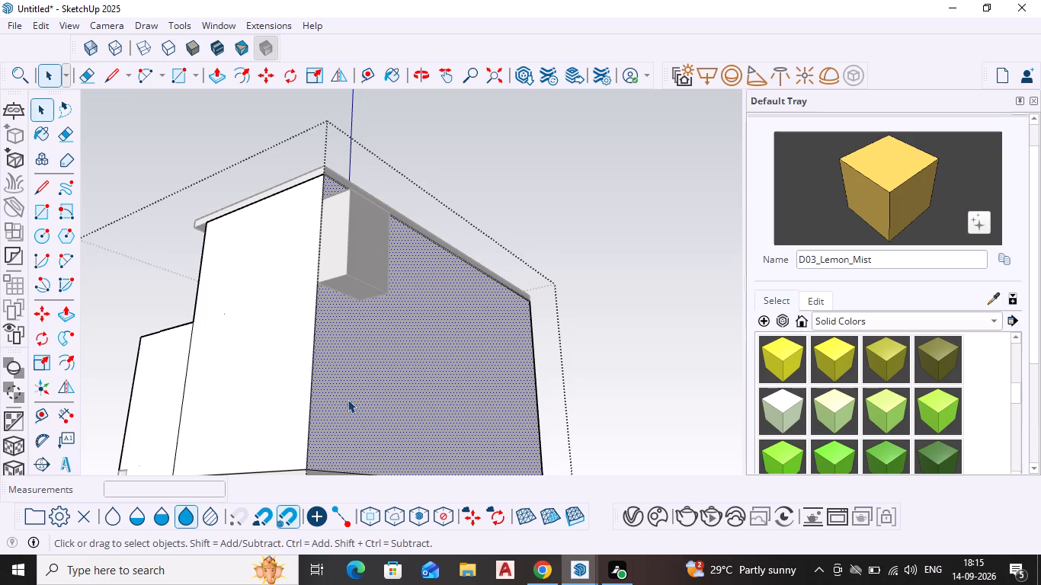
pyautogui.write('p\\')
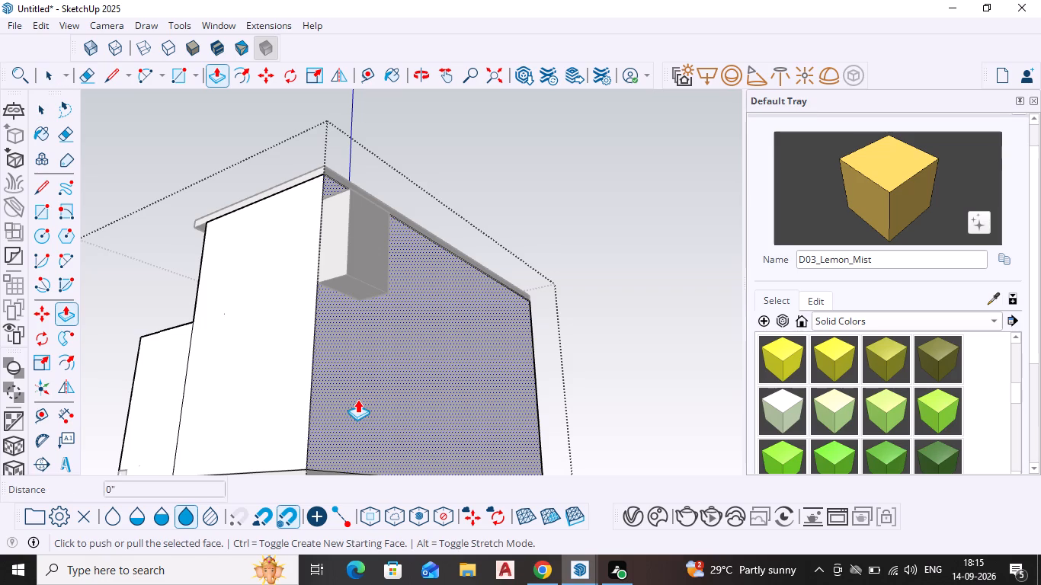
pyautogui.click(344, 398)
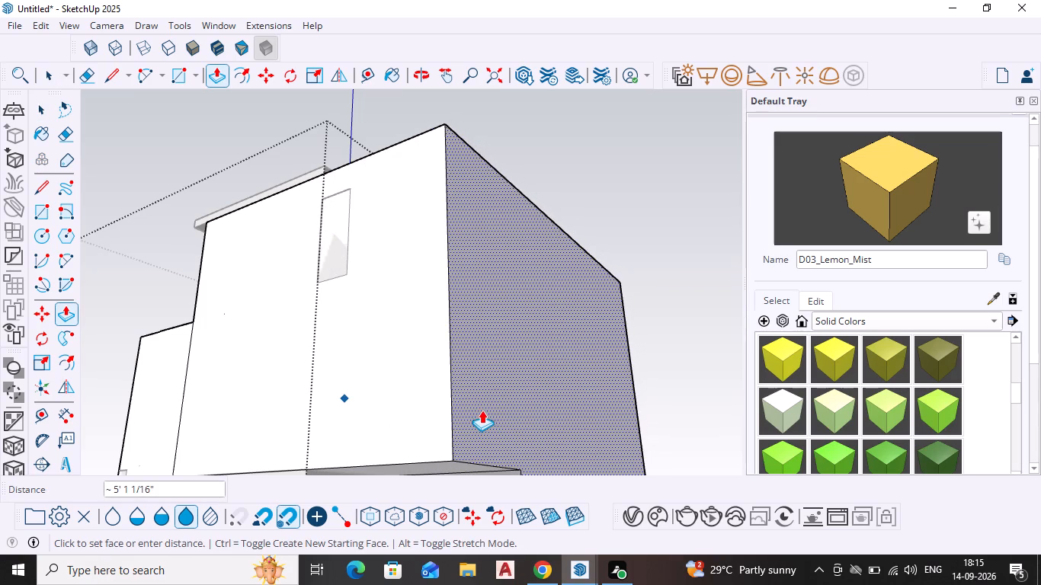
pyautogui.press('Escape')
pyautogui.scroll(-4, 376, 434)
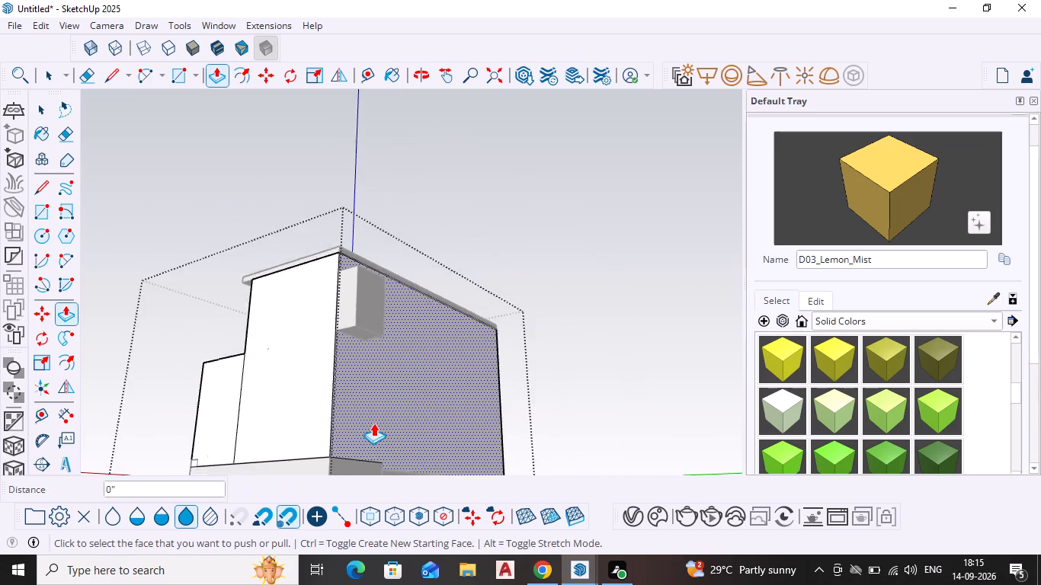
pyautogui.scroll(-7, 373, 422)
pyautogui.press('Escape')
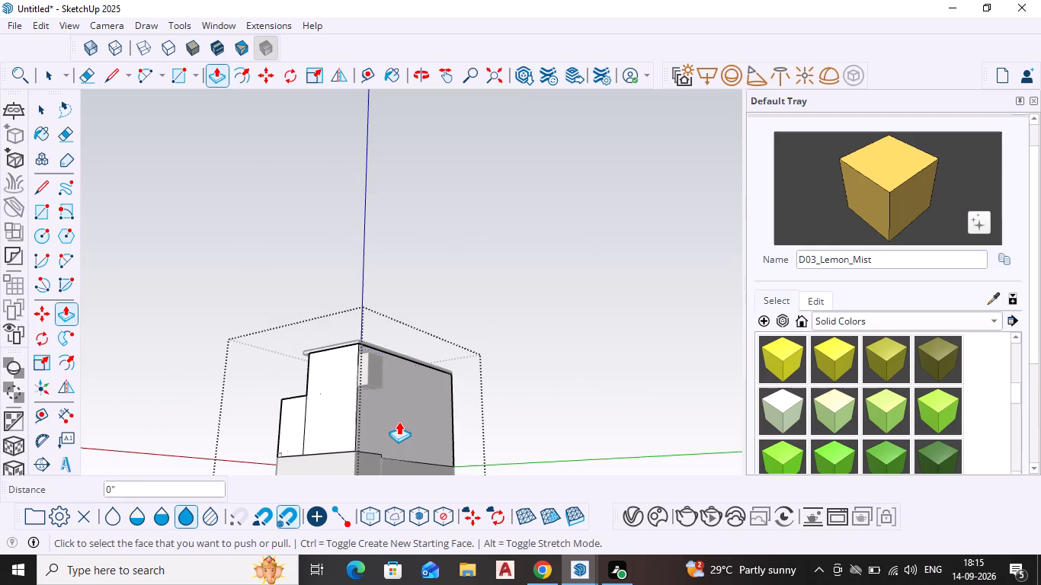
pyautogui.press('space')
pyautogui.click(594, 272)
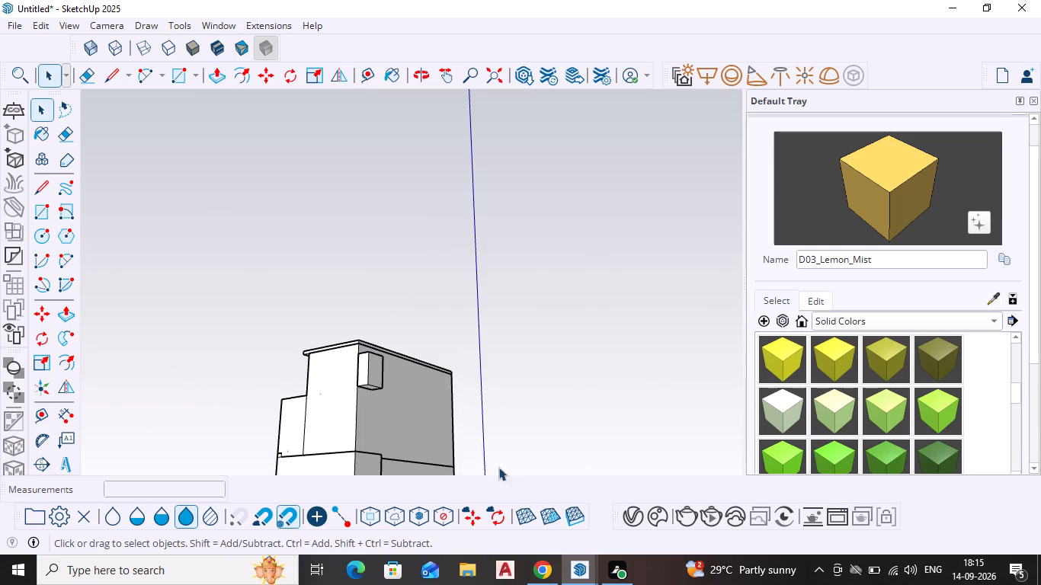
# Extrude the rear face of the lower storey's side block outward about 9' 9", and leave the block's group.
pyautogui.moveTo(382, 455); pyautogui.dragTo(395, 458, button='middle')
pyautogui.scroll(-1, 380, 453)
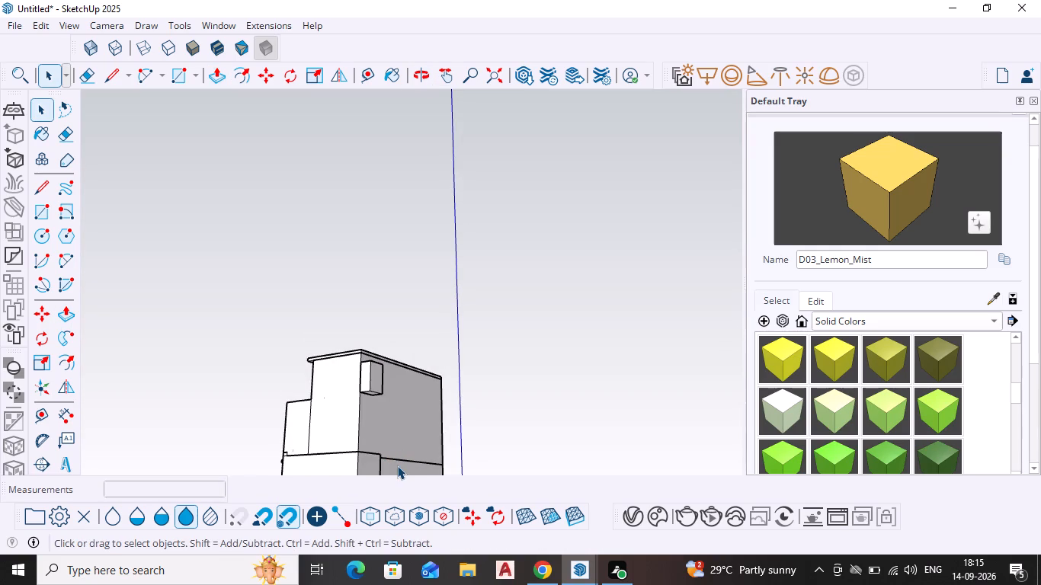
pyautogui.keyDown('shift'); pyautogui.moveTo(387, 474); pyautogui.dragTo(338, 301, button='middle'); pyautogui.keyUp('shift')
pyautogui.moveTo(332, 327); pyautogui.dragTo(337, 356, button='middle')
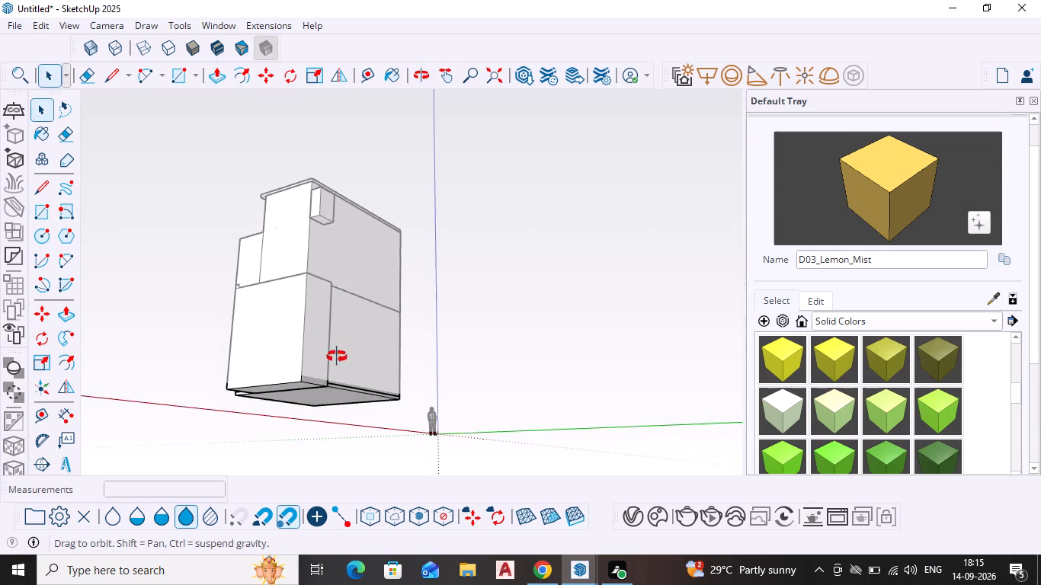
pyautogui.moveTo(337, 356); pyautogui.dragTo(351, 413, button='middle')
pyautogui.scroll(-1, 344, 394)
pyautogui.press('Escape')
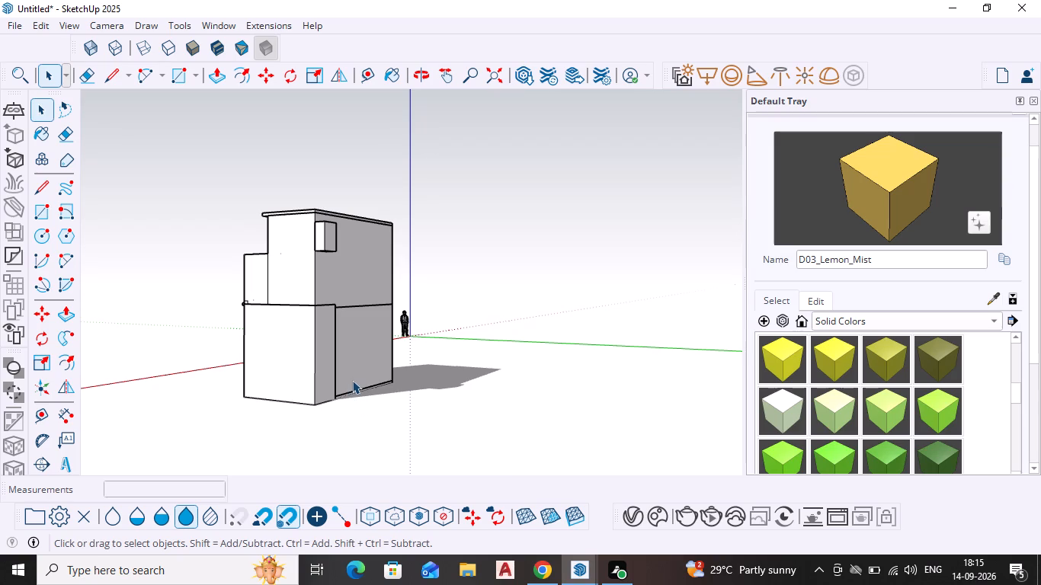
pyautogui.tripleClick(325, 356)
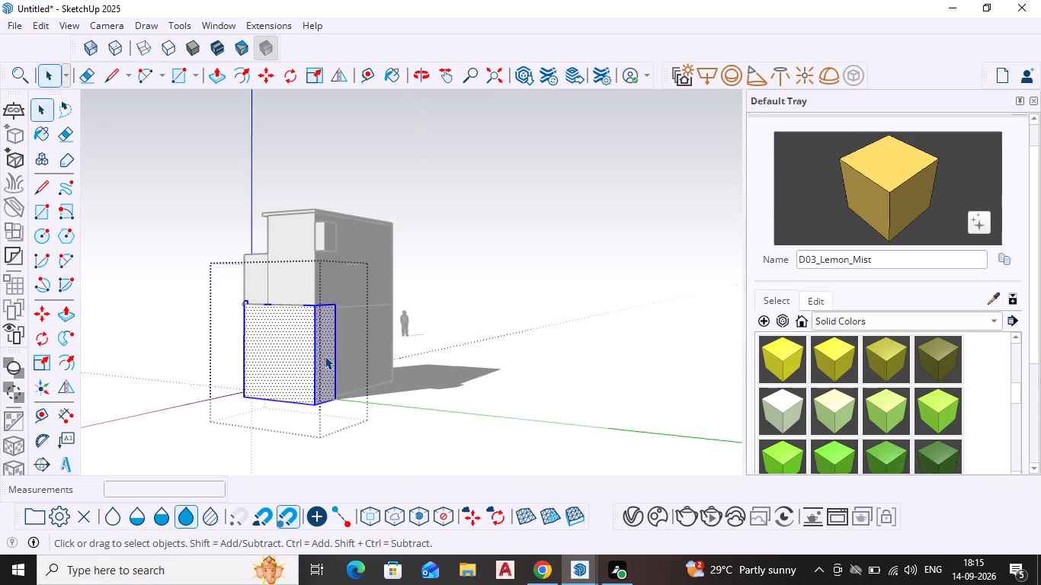
pyautogui.doubleClick(325, 356)
pyautogui.click(325, 356)
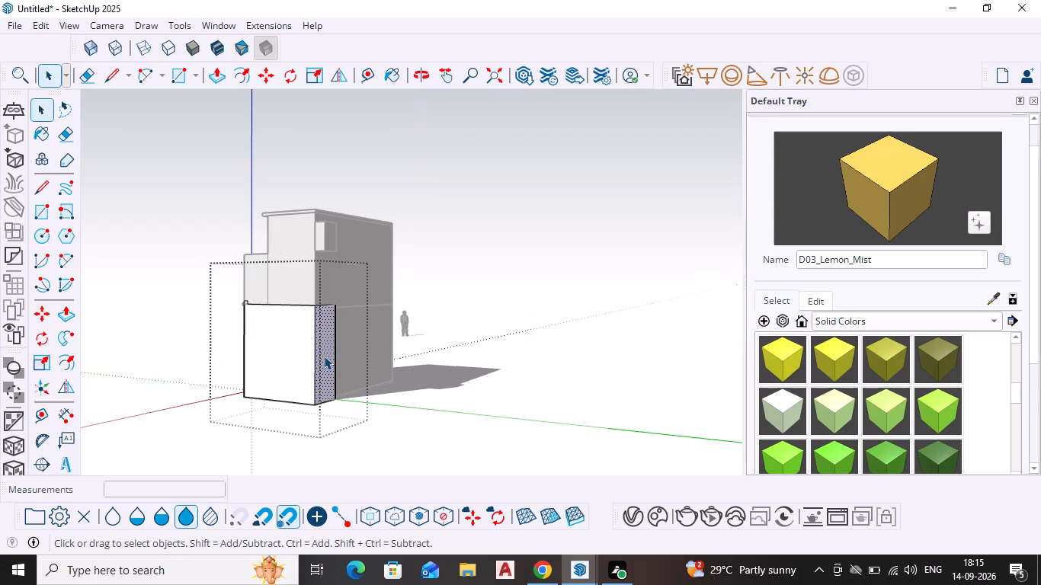
pyautogui.press('p')
pyautogui.press('Return')
pyautogui.click(322, 356)
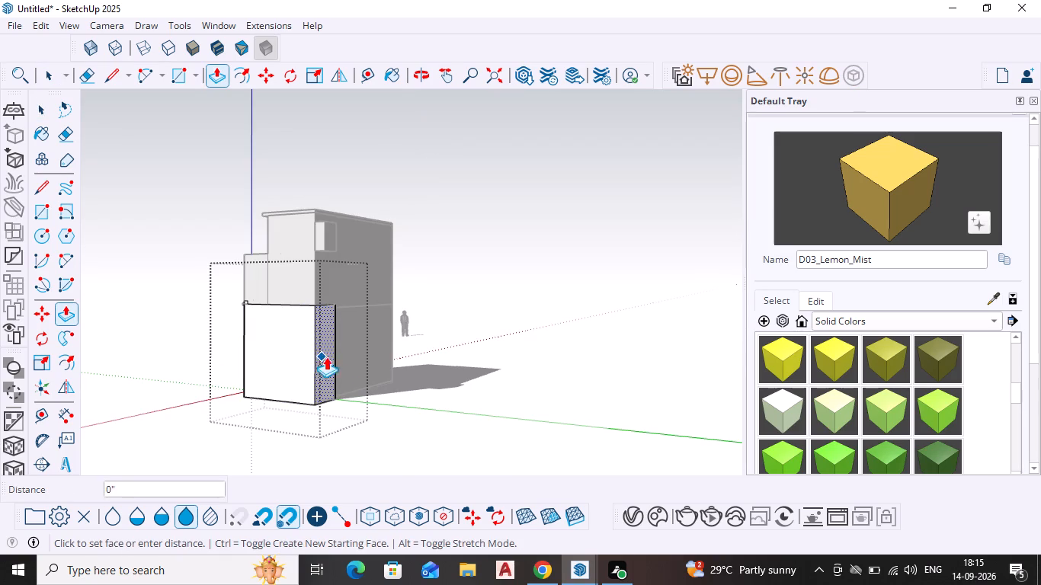
pyautogui.click(399, 367)
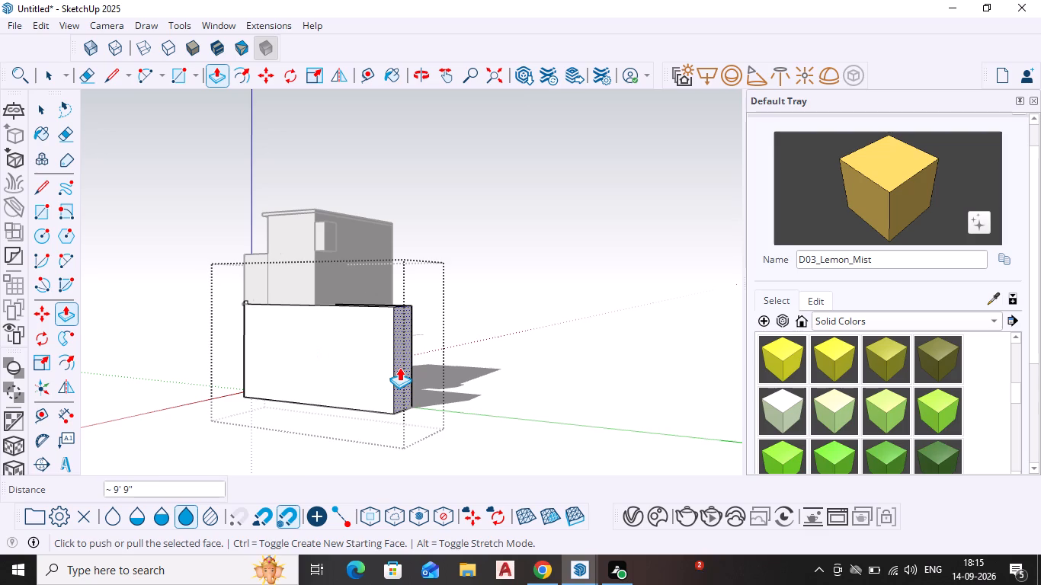
pyautogui.moveTo(351, 331); pyautogui.dragTo(415, 500, button='middle')
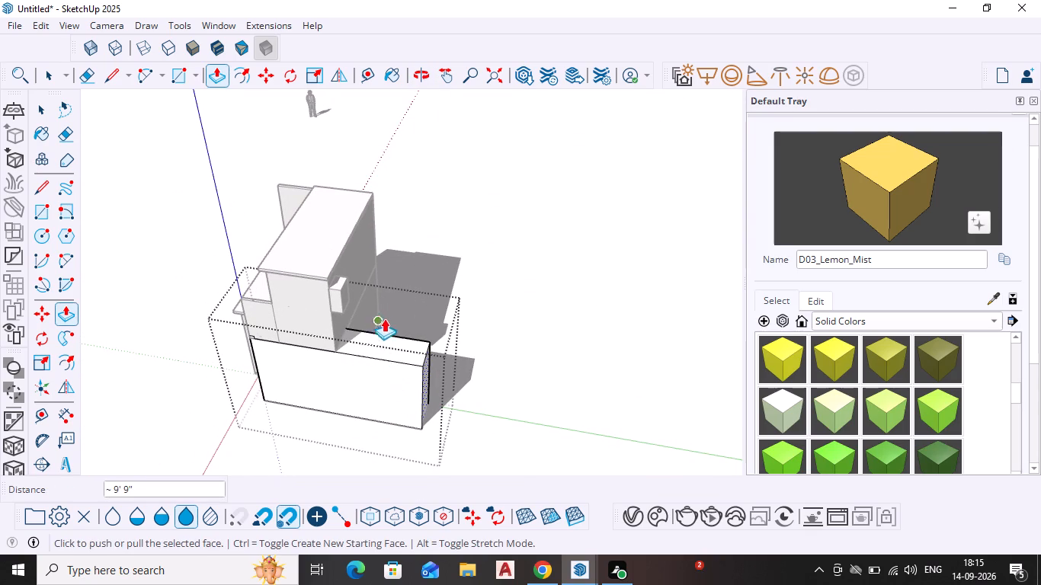
pyautogui.click(386, 332)
pyautogui.moveTo(386, 344); pyautogui.dragTo(425, 423, button='middle')
pyautogui.scroll(-1, 387, 355)
pyautogui.press('Escape')
pyautogui.press('space')
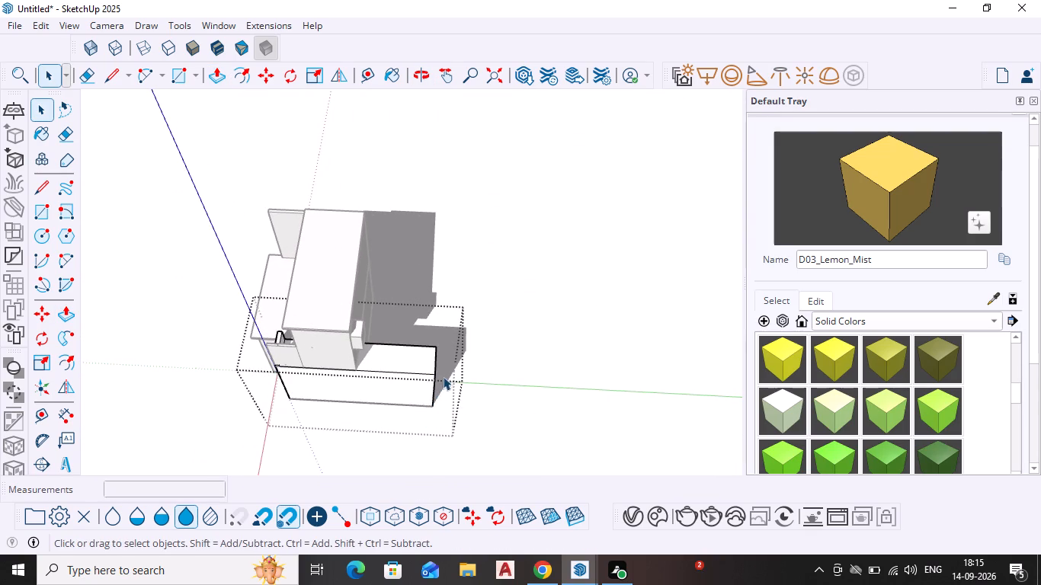
pyautogui.press('Escape')
# Examine the extended side block and how it meets the upper storey from above, the front and the side.
pyautogui.moveTo(384, 406); pyautogui.dragTo(418, 419, button='middle')
pyautogui.scroll(7, 421, 390)
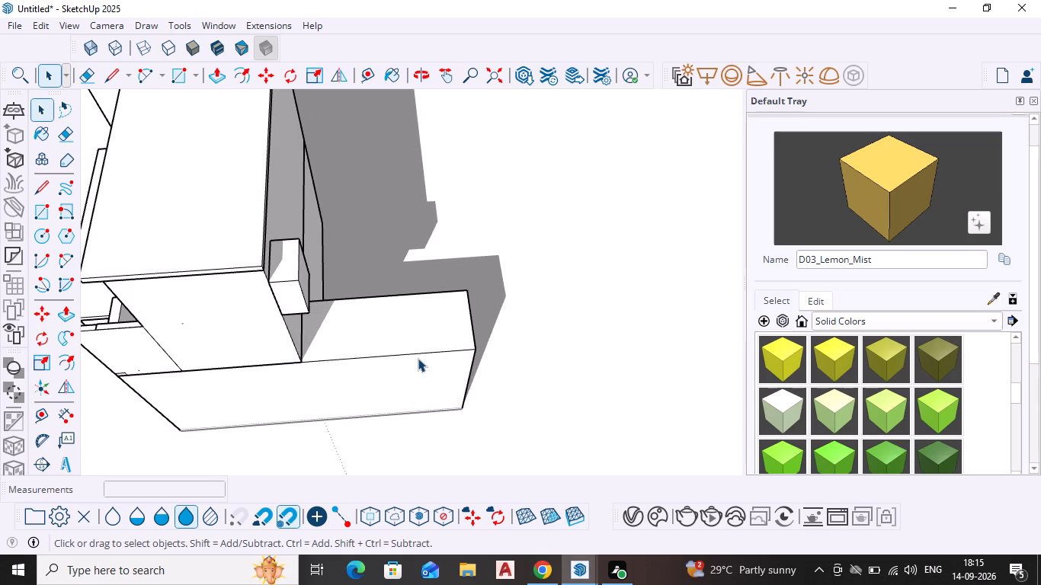
pyautogui.scroll(-3, 331, 334)
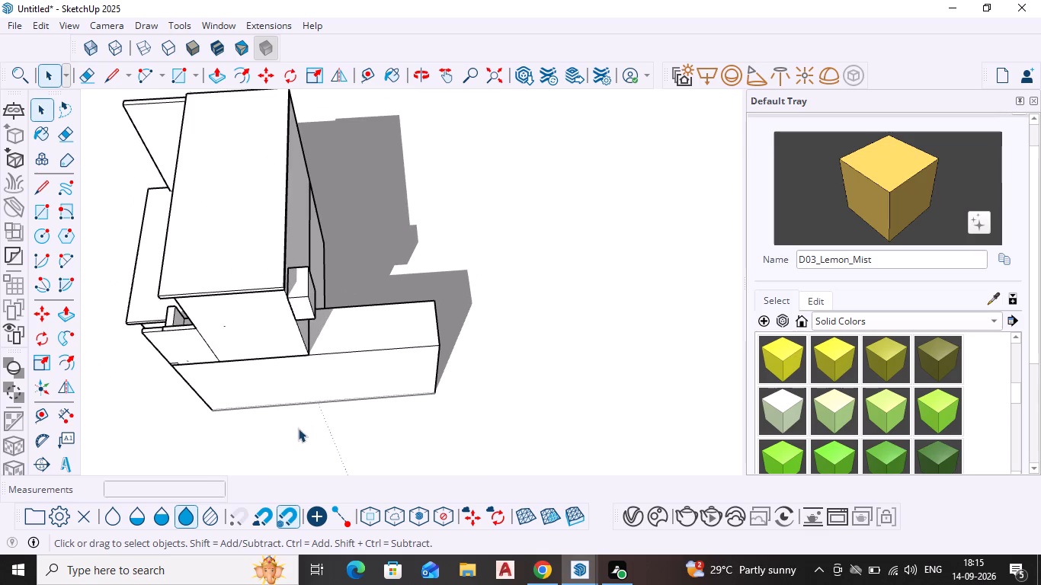
pyautogui.keyDown('shift'); pyautogui.moveTo(287, 433); pyautogui.dragTo(482, 329, button='middle'); pyautogui.keyUp('shift')
pyautogui.moveTo(288, 356); pyautogui.dragTo(503, 390, button='middle')
pyautogui.scroll(-1, 290, 360)
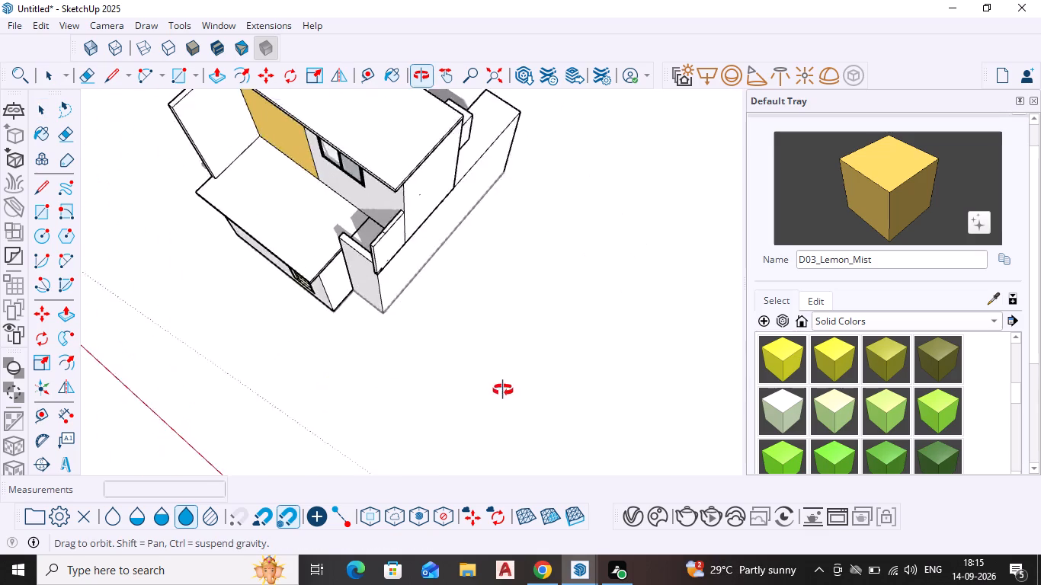
pyautogui.moveTo(503, 390); pyautogui.dragTo(568, 209, button='middle')
pyautogui.moveTo(450, 315); pyautogui.dragTo(424, 311, button='middle')
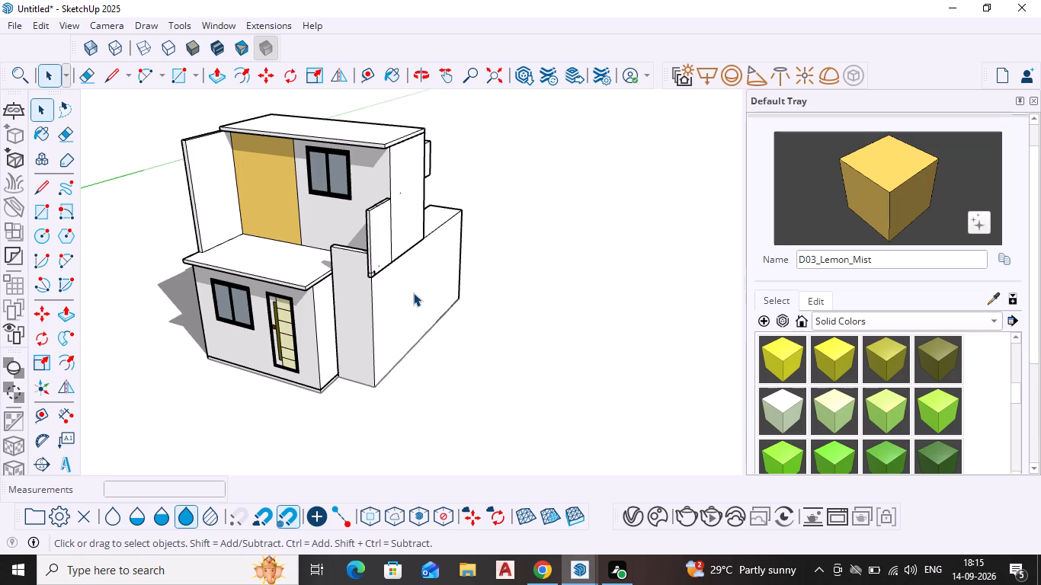
pyautogui.moveTo(411, 299); pyautogui.dragTo(412, 302, button='middle')
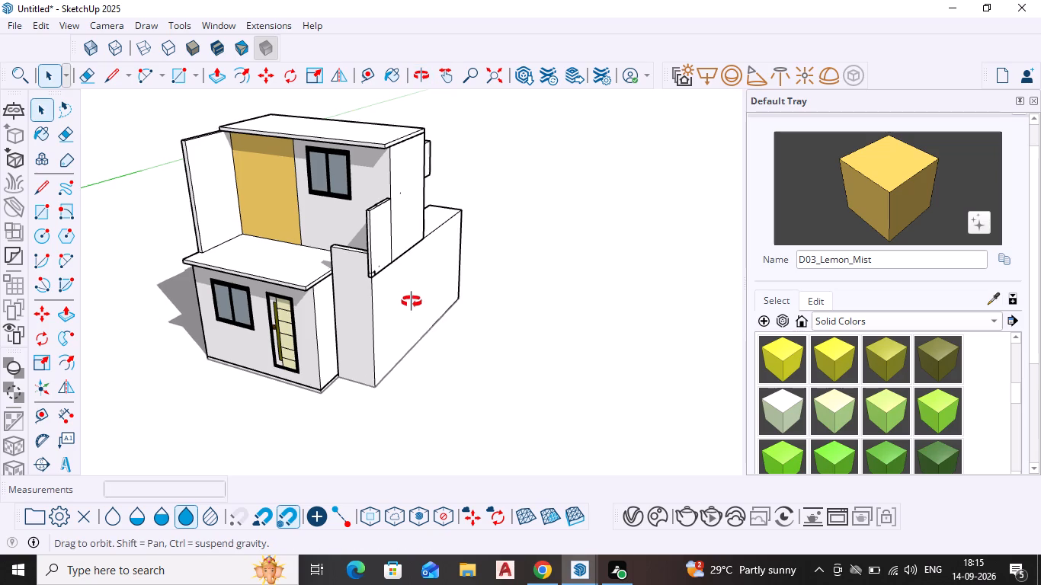
pyautogui.moveTo(412, 302); pyautogui.dragTo(216, 376, button='middle')
pyautogui.scroll(7, 479, 280)
pyautogui.moveTo(484, 219); pyautogui.dragTo(471, 243, button='middle')
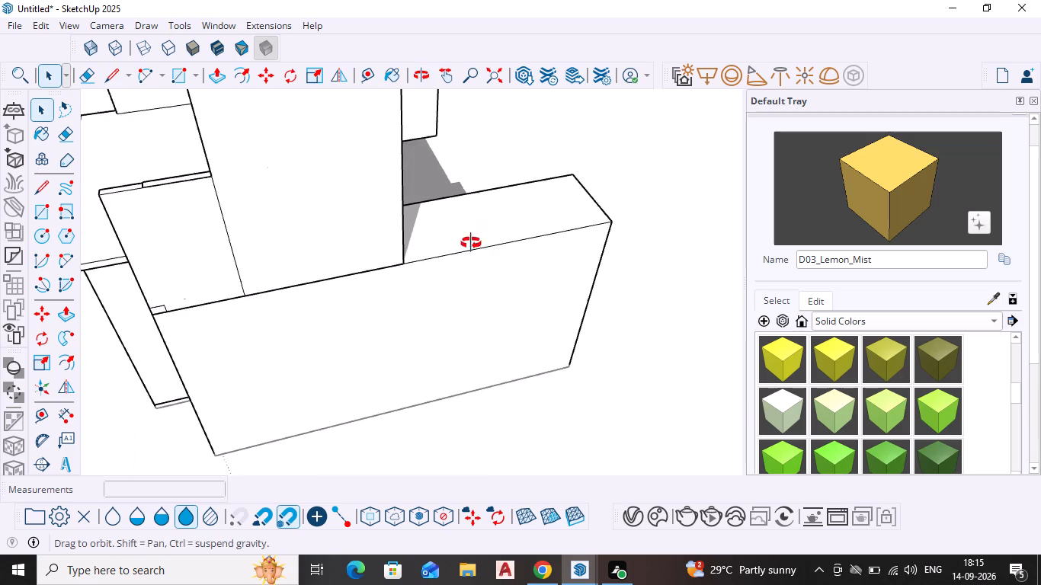
pyautogui.moveTo(471, 243); pyautogui.dragTo(402, 293, button='middle')
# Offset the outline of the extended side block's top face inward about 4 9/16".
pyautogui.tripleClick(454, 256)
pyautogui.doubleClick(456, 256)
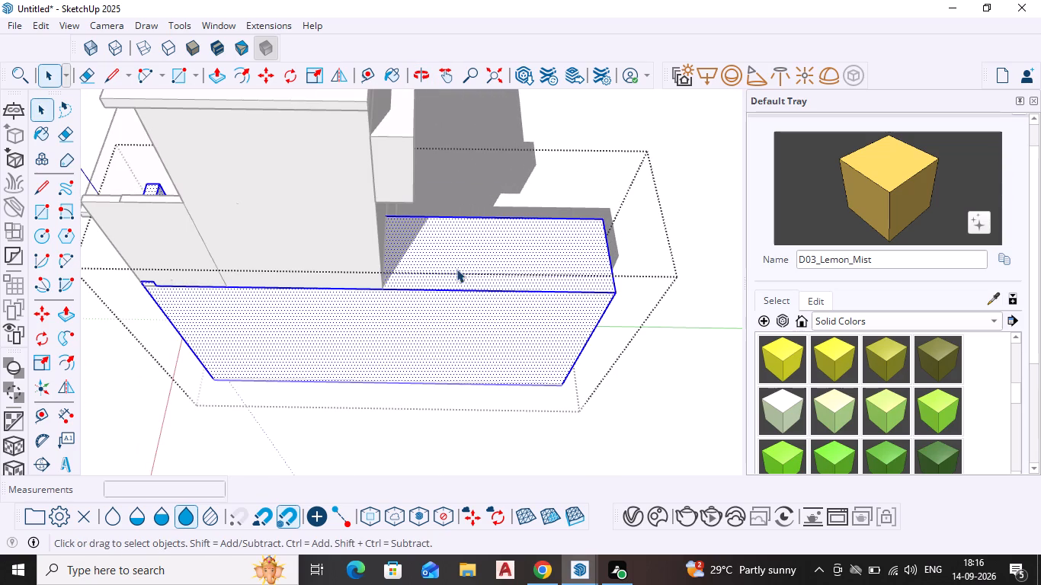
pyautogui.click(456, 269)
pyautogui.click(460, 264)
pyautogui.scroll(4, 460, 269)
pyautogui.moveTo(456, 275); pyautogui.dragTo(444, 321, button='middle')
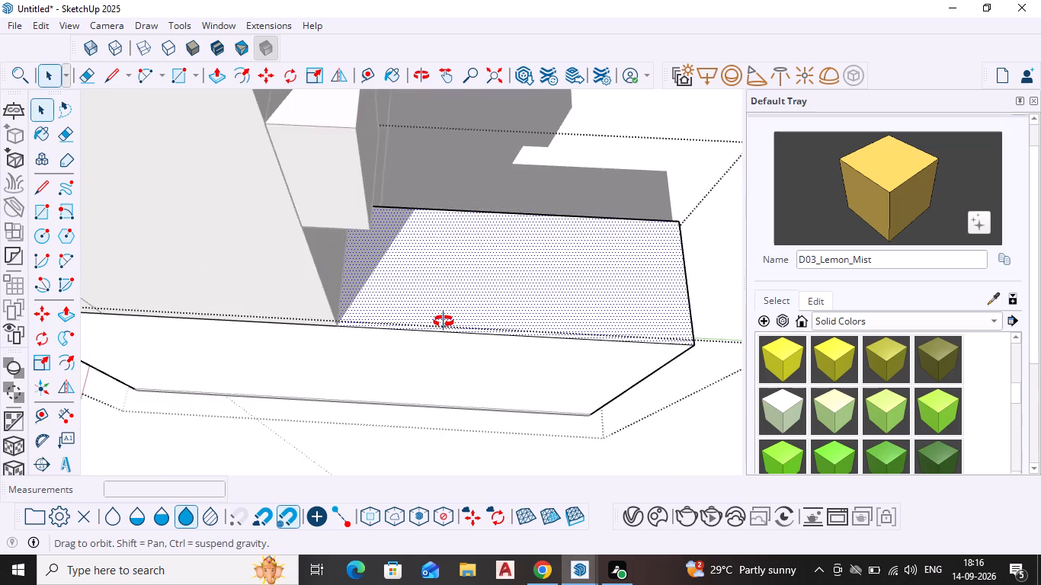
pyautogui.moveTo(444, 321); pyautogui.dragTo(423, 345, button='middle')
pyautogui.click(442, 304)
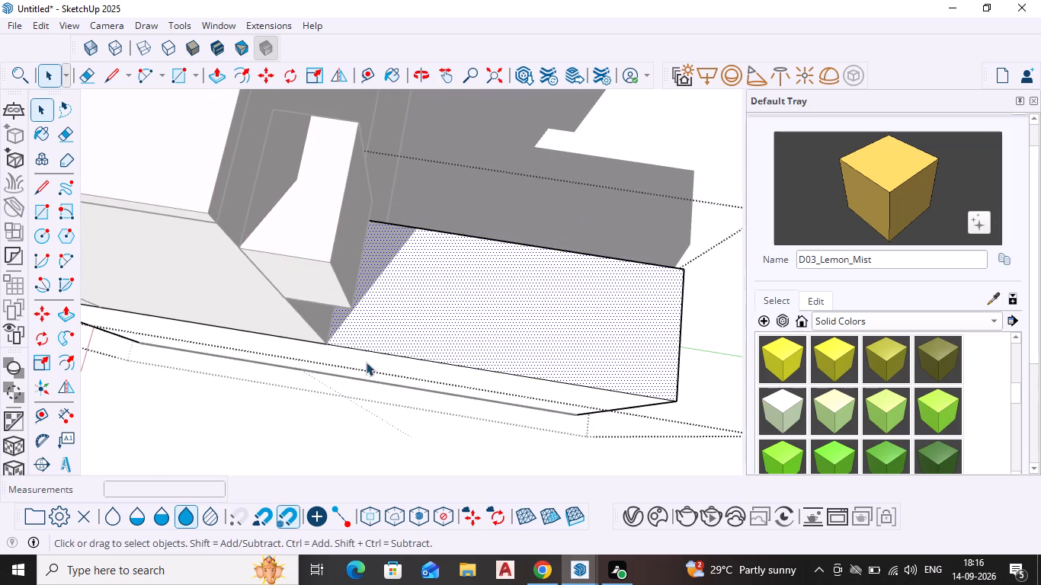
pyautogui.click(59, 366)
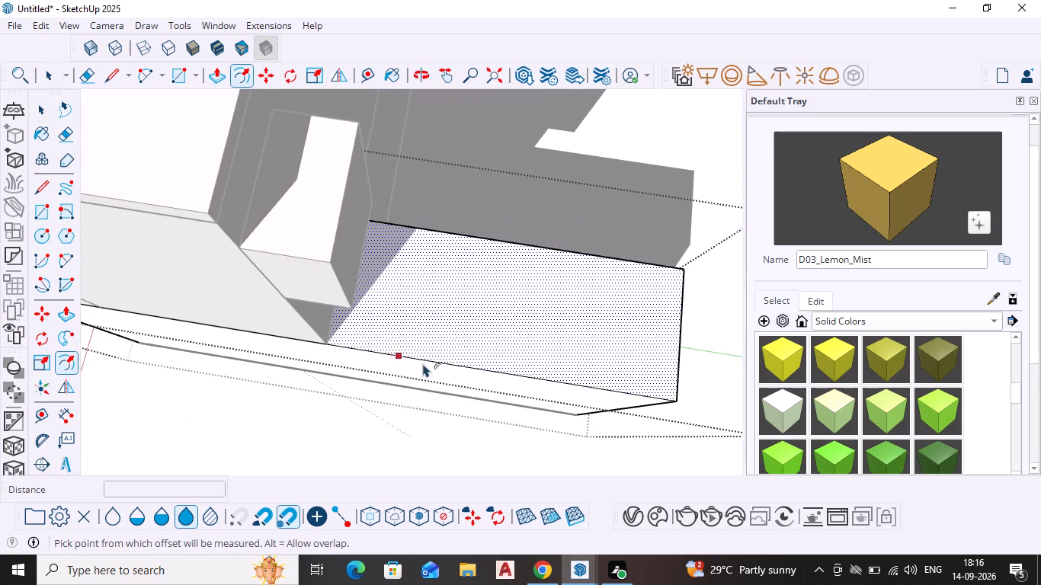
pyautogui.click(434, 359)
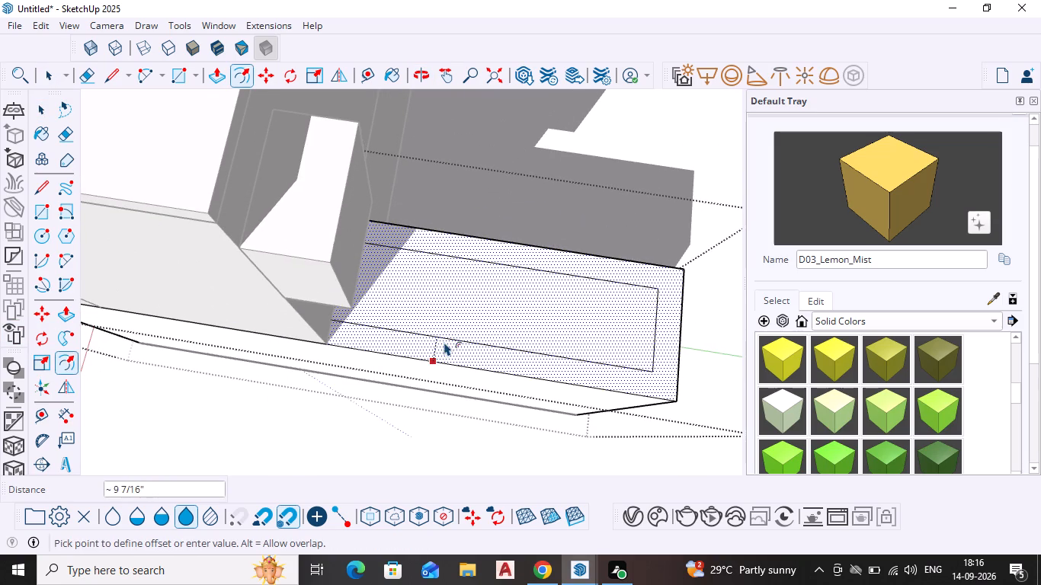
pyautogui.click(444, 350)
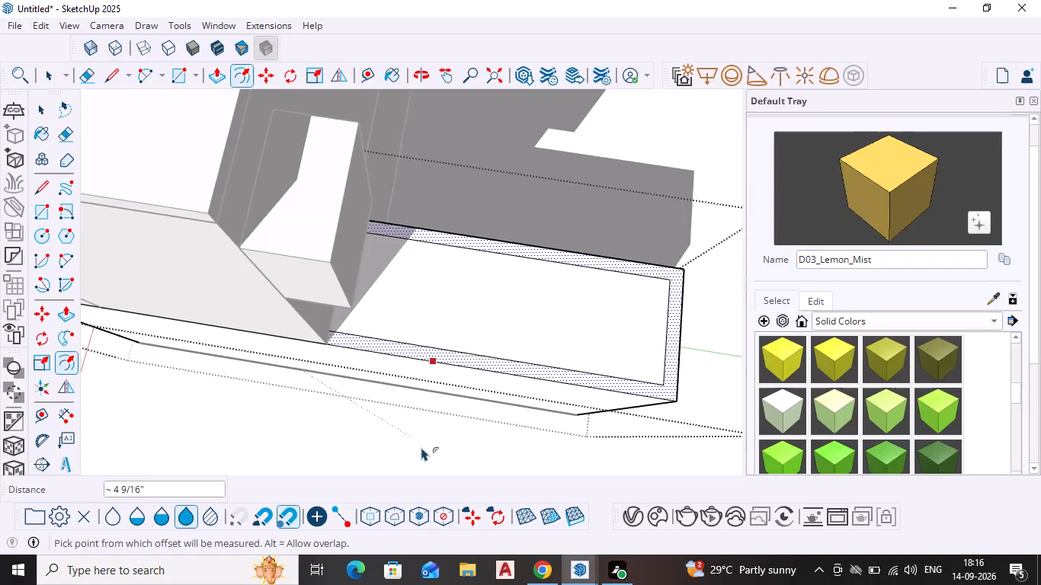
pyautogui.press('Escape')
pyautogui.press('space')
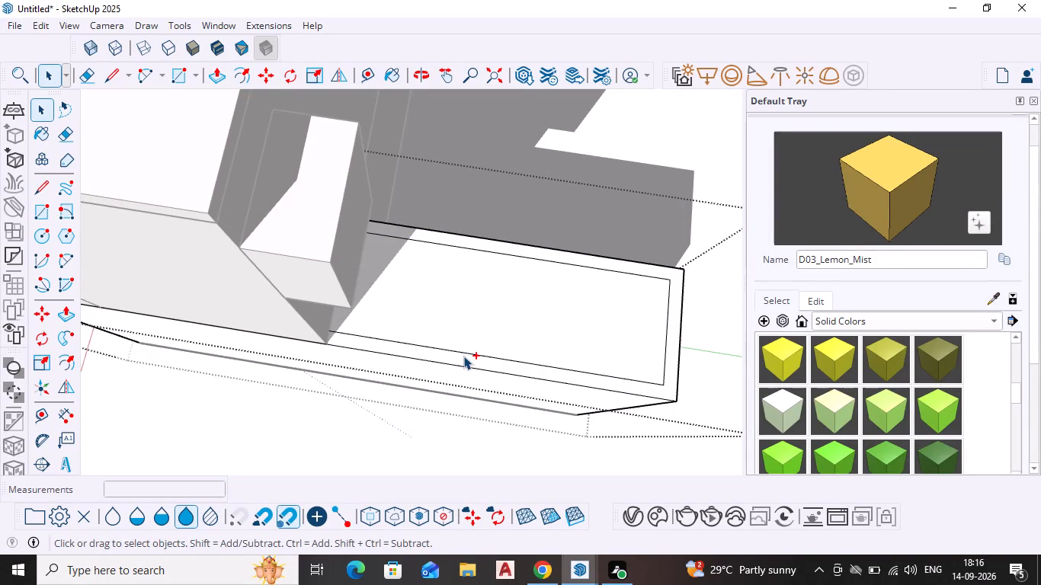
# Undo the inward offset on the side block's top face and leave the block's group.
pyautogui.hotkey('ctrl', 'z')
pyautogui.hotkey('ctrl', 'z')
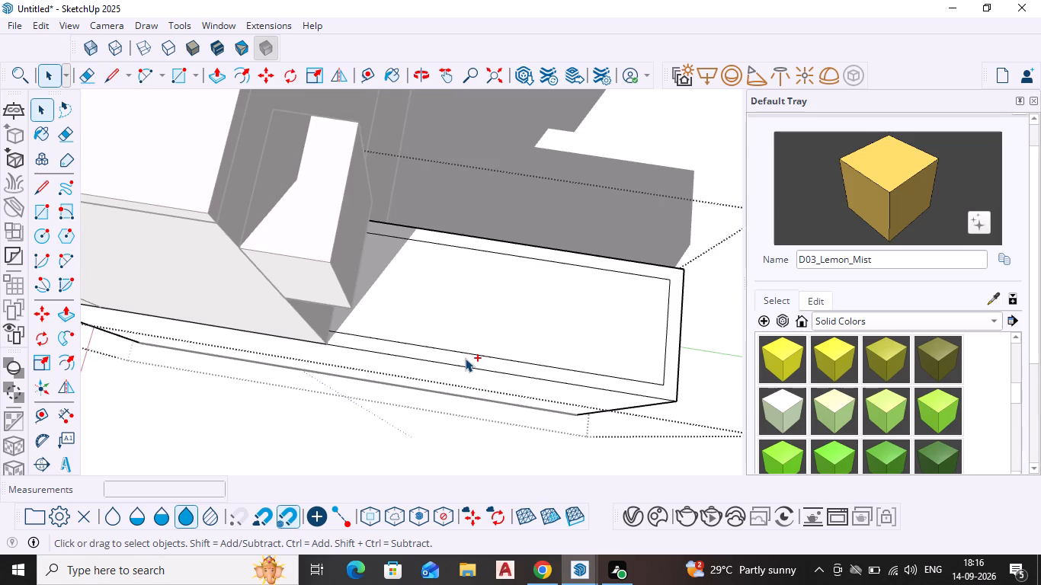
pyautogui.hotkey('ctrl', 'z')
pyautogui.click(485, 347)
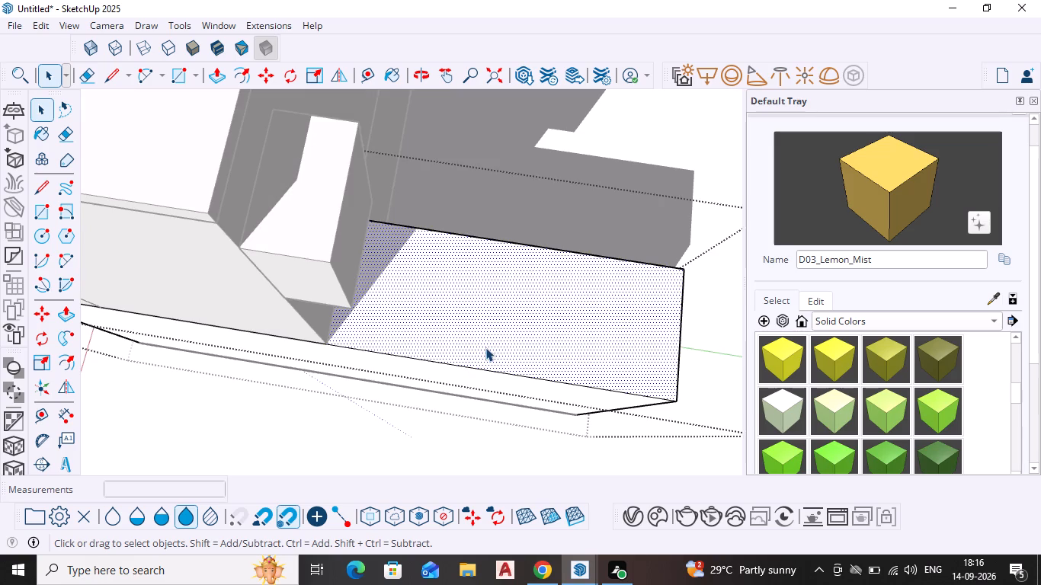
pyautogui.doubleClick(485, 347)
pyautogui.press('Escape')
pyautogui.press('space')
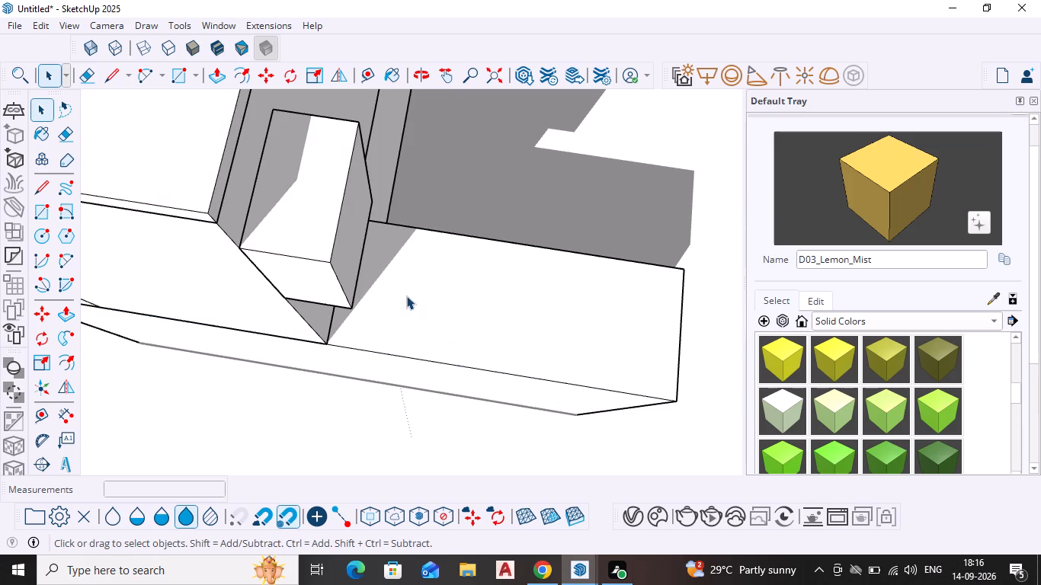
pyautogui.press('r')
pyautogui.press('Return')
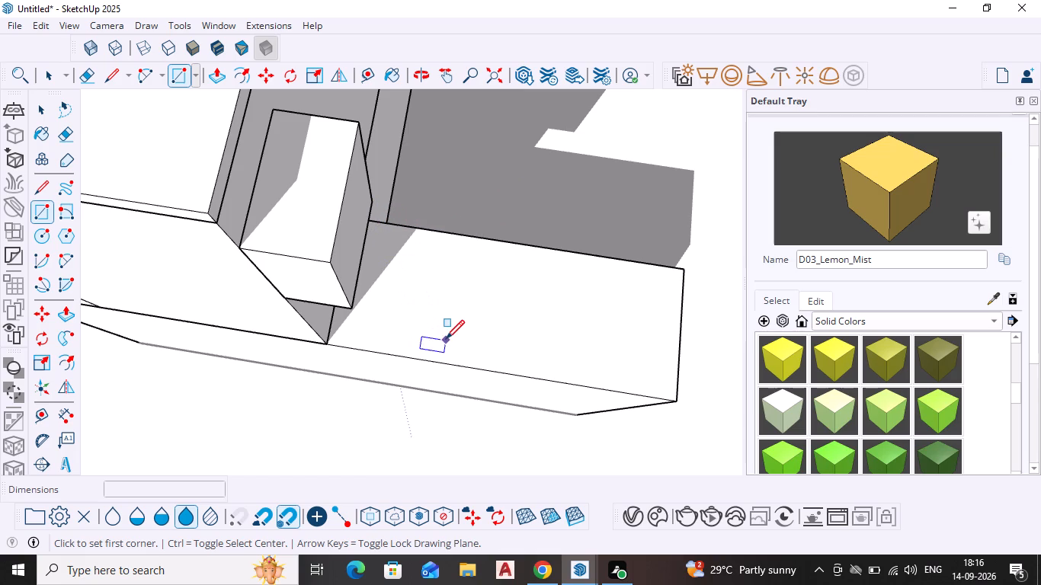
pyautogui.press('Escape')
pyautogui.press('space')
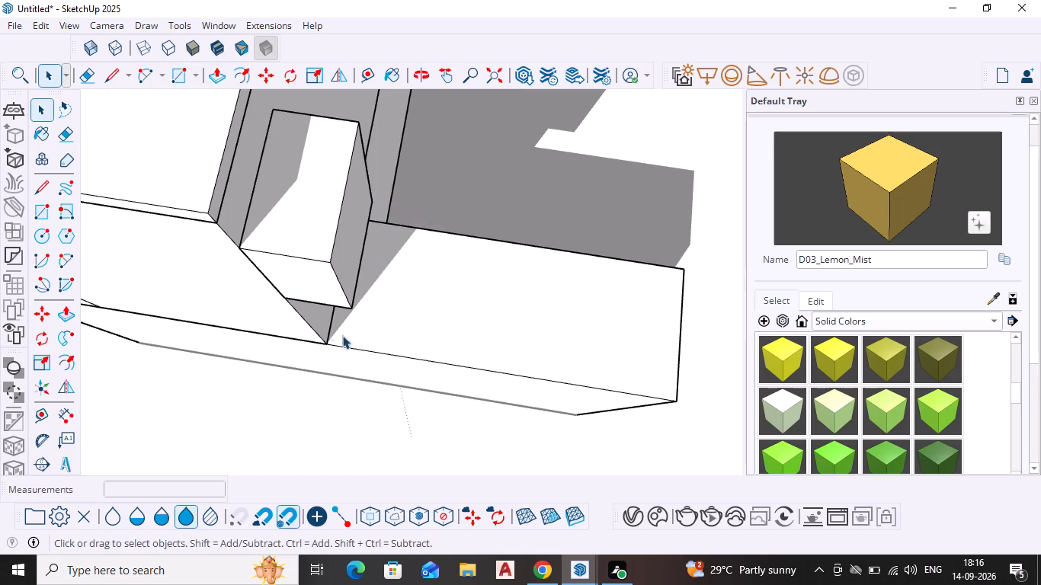
# Draw a line about 9' 6" long on the block's top, parallel to its outer long edge, from the rear edge to the upper wall.
pyautogui.press('l')
pyautogui.press('Return')
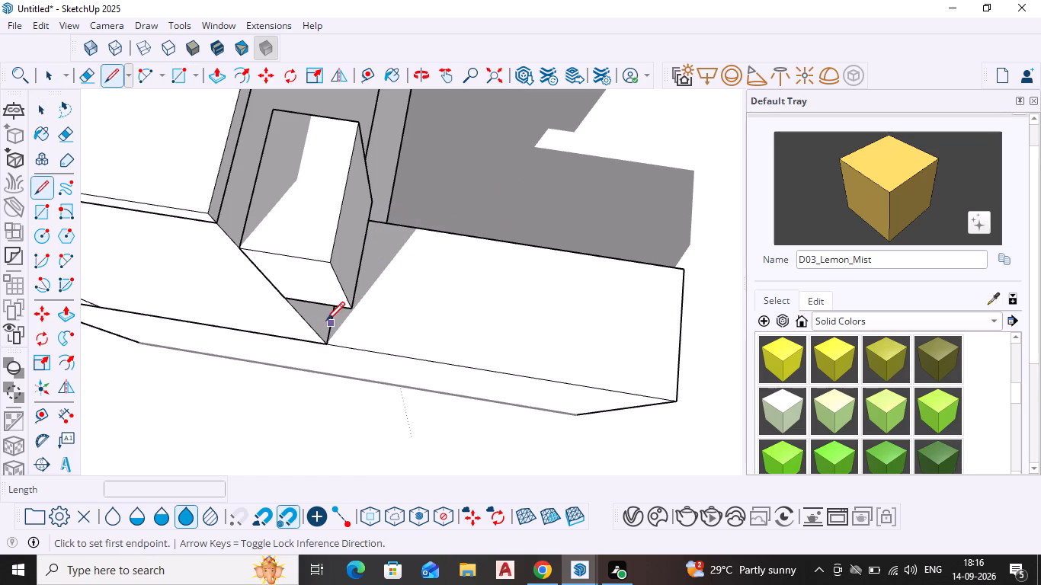
pyautogui.click(327, 327)
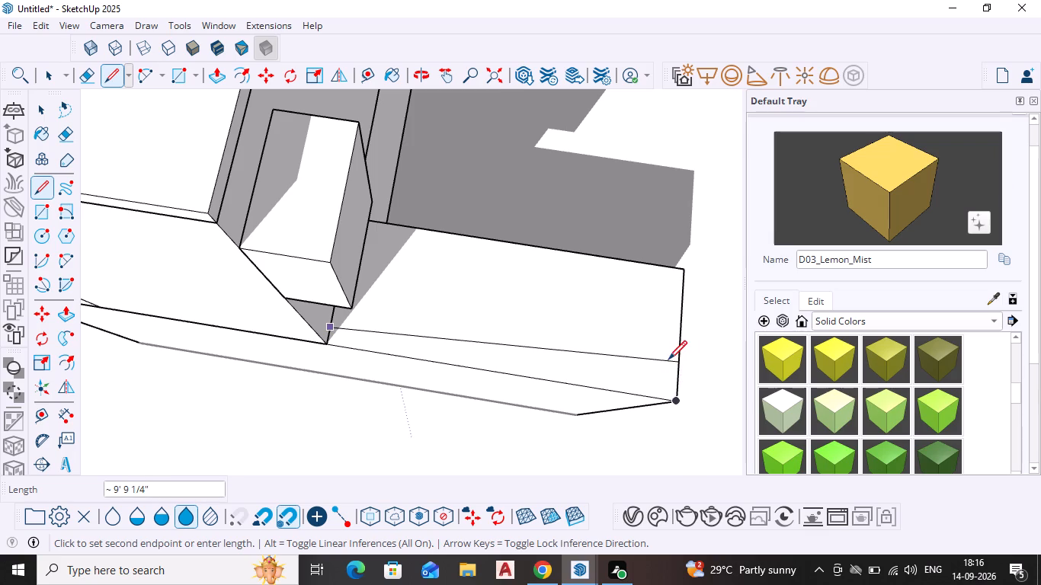
pyautogui.press('Escape')
pyautogui.click(677, 376)
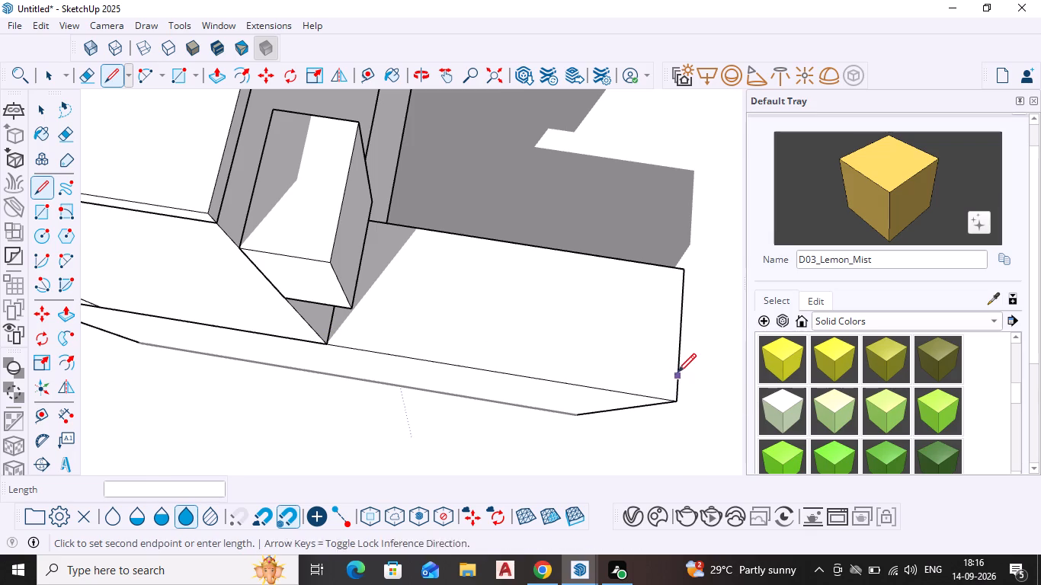
pyautogui.click(337, 319)
pyautogui.press('space')
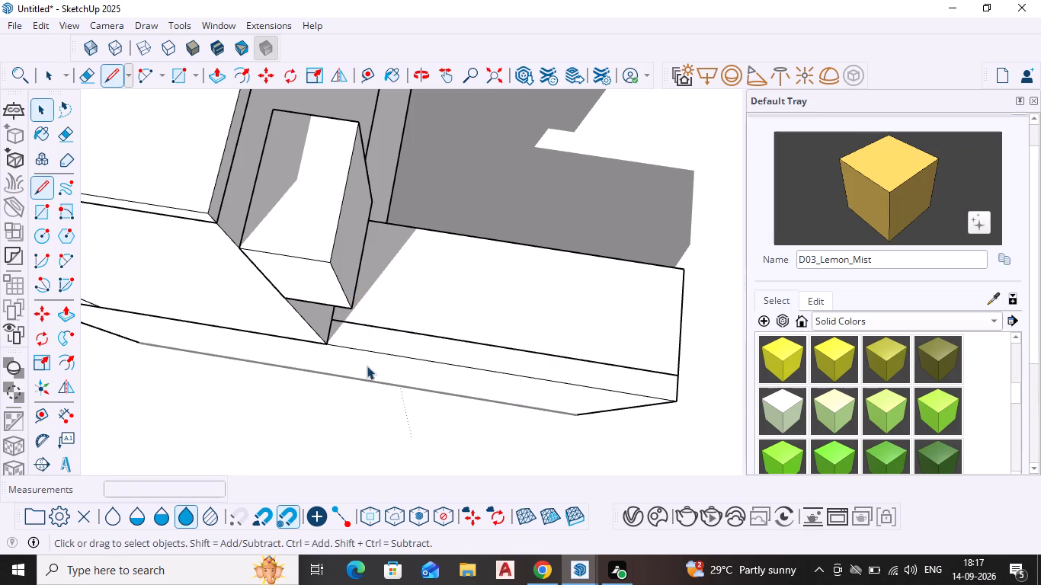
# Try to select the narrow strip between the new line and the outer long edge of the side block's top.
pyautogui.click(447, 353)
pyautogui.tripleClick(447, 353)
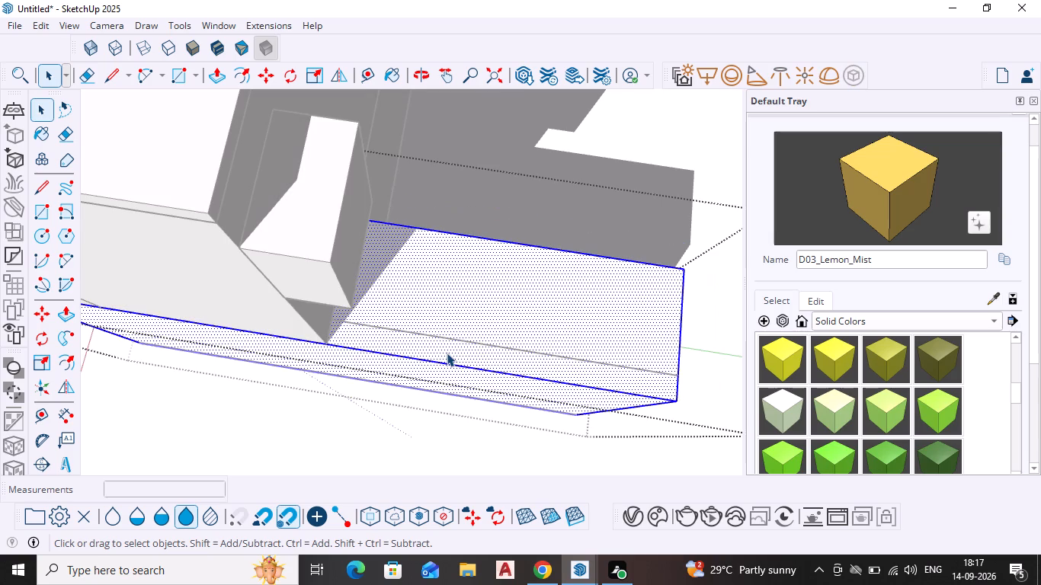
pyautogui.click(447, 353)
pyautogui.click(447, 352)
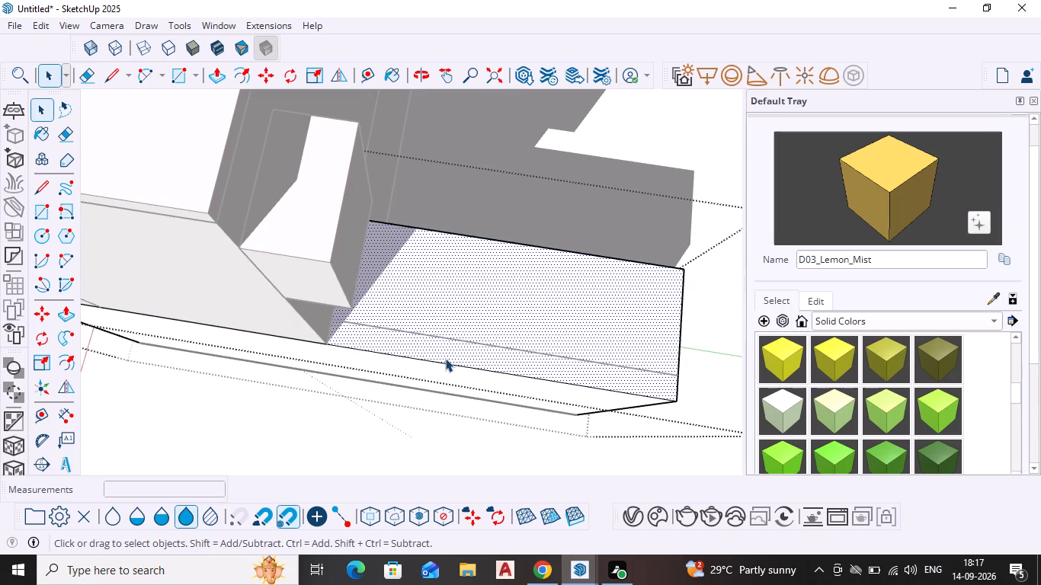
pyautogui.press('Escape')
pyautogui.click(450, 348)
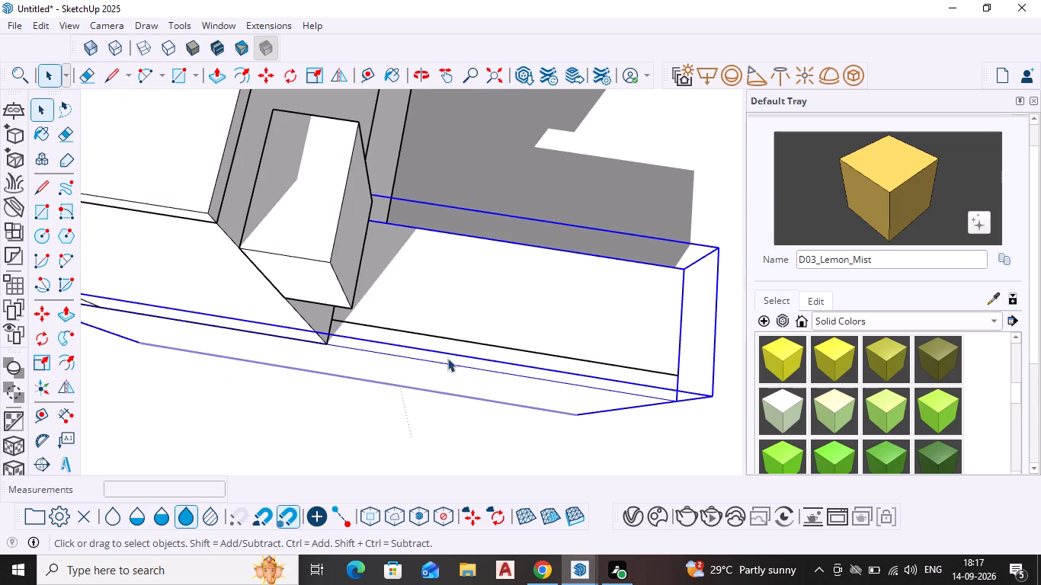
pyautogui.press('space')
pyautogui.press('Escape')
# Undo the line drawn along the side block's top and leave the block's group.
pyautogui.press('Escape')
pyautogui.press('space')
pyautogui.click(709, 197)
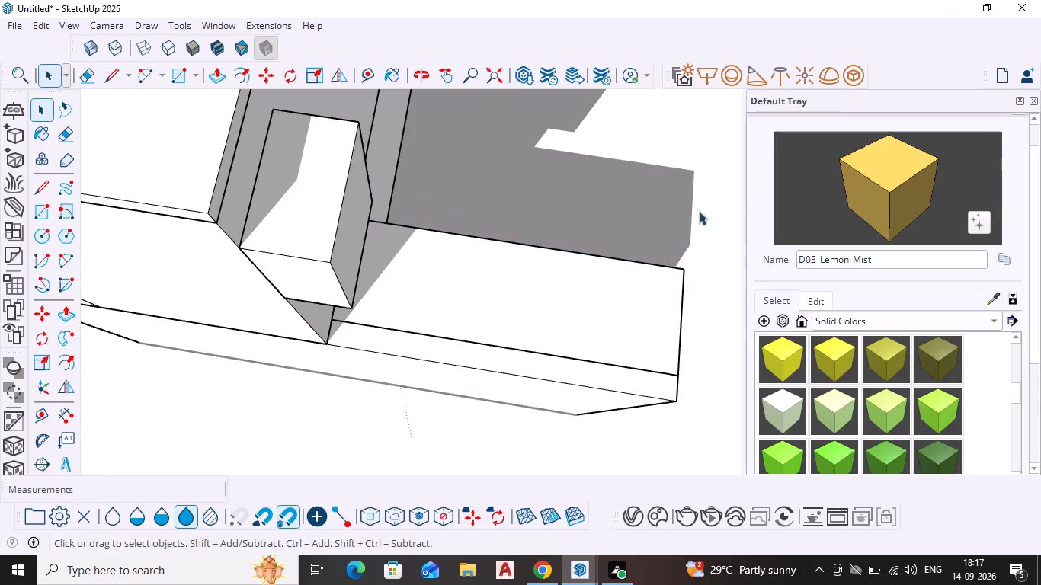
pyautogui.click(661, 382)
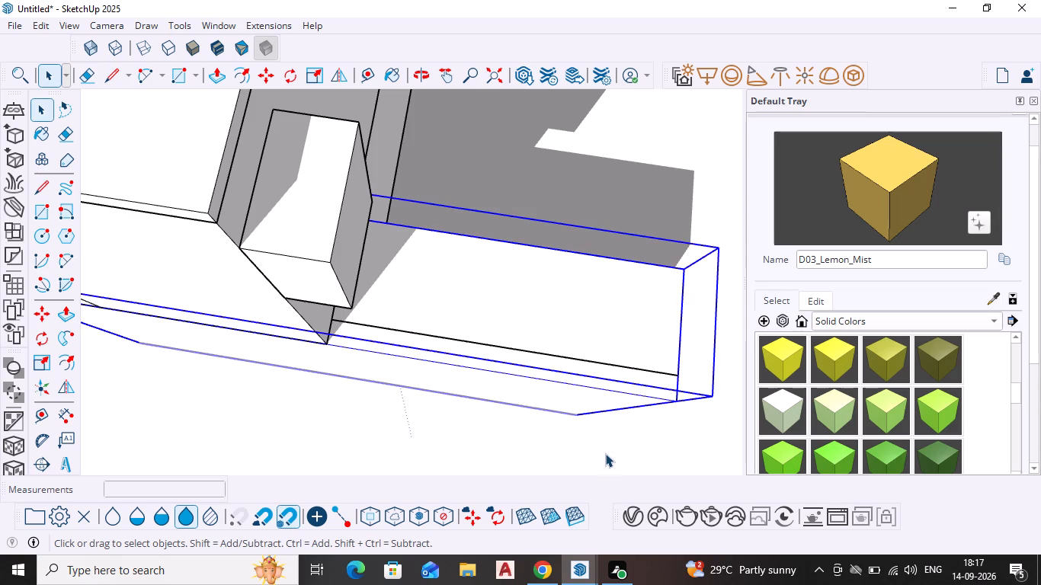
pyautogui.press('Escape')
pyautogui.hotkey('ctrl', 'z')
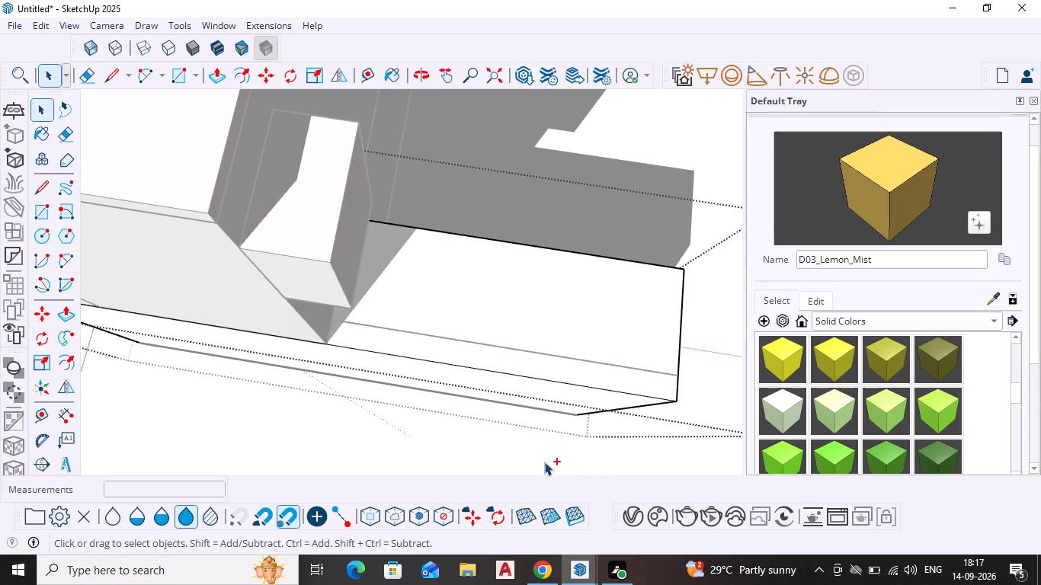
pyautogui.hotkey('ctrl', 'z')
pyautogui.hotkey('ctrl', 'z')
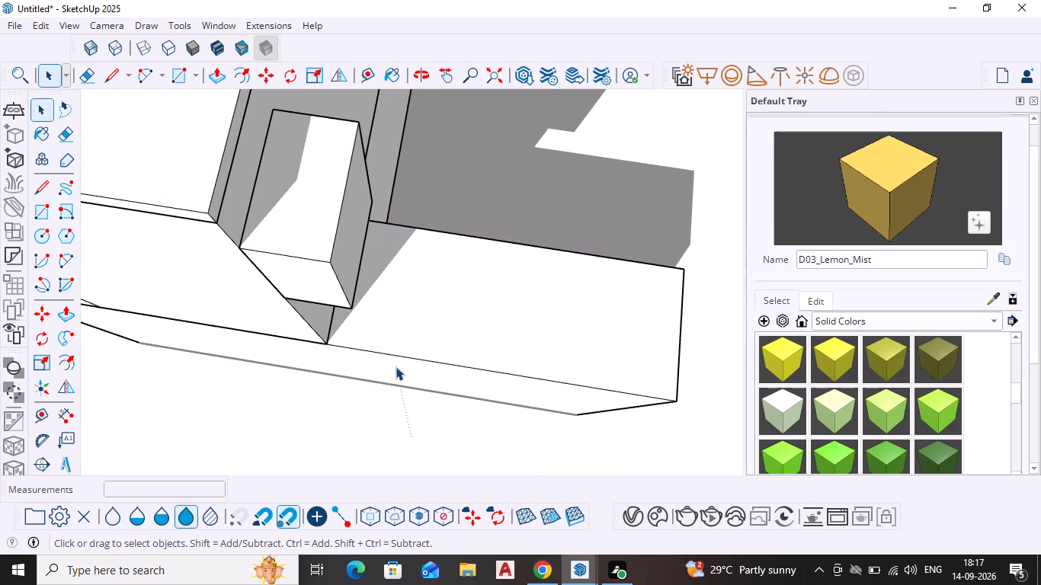
# Draw a rectangle about 7 5/8" by 9' 9" on the side block's top along its outer long edge, from the upper wall to the rear corner.
pyautogui.press('r')
pyautogui.click(335, 323)
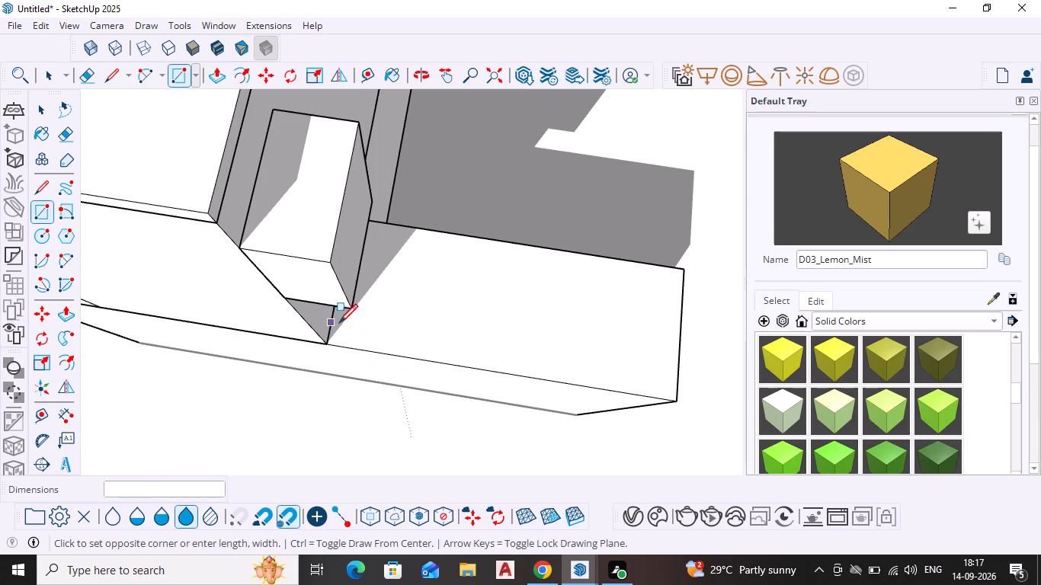
pyautogui.click(674, 395)
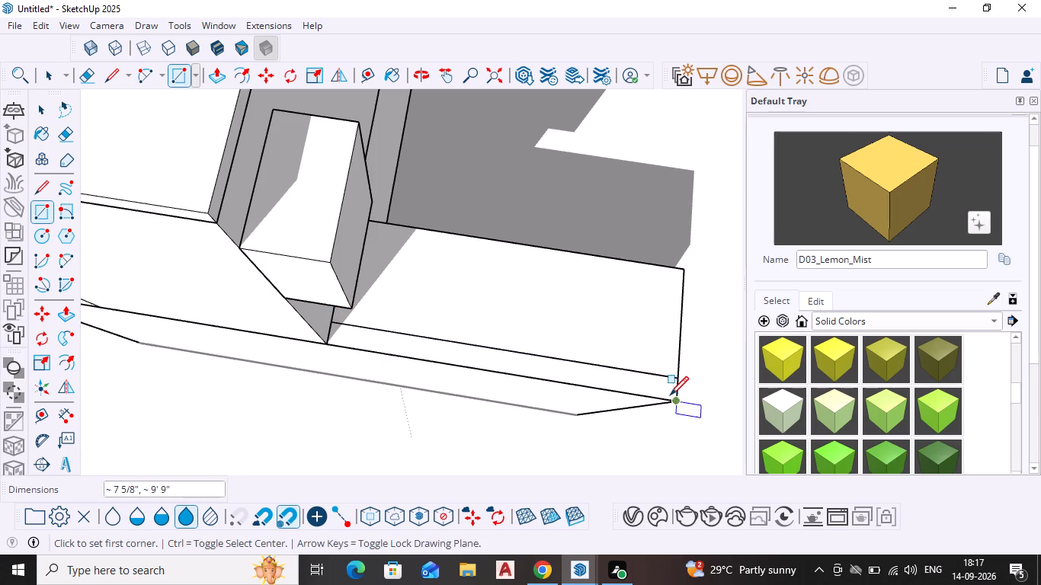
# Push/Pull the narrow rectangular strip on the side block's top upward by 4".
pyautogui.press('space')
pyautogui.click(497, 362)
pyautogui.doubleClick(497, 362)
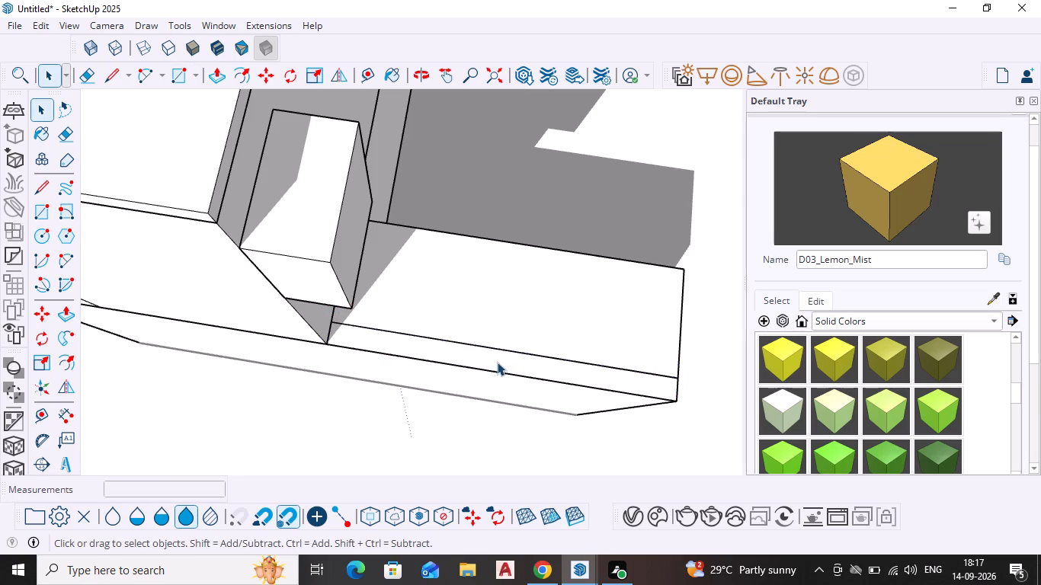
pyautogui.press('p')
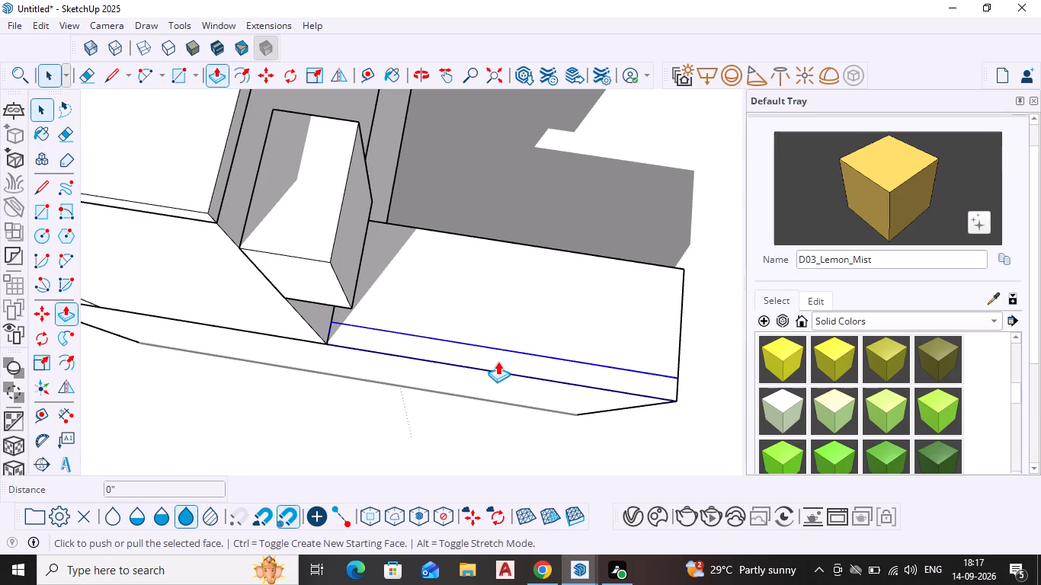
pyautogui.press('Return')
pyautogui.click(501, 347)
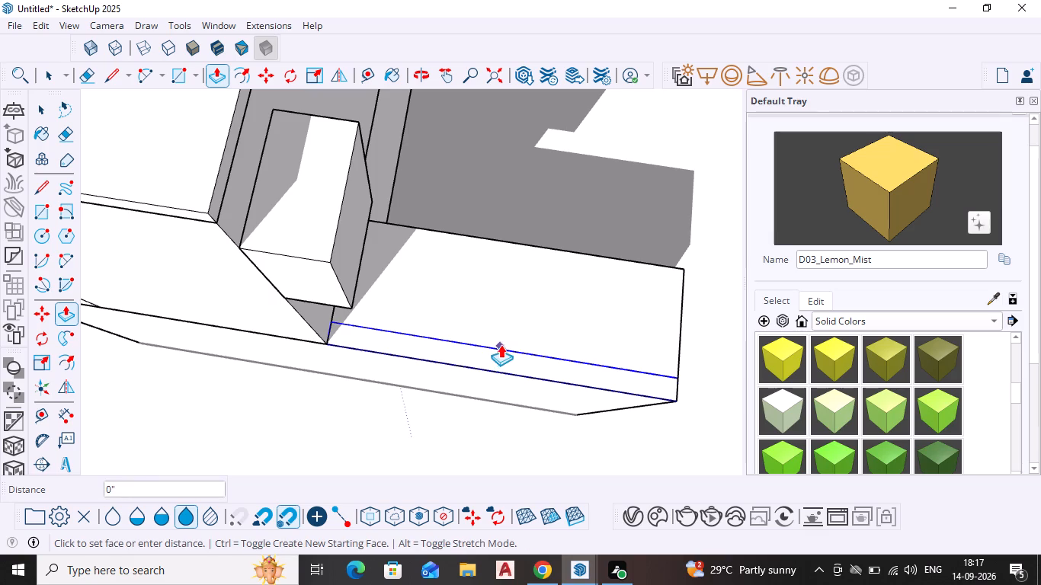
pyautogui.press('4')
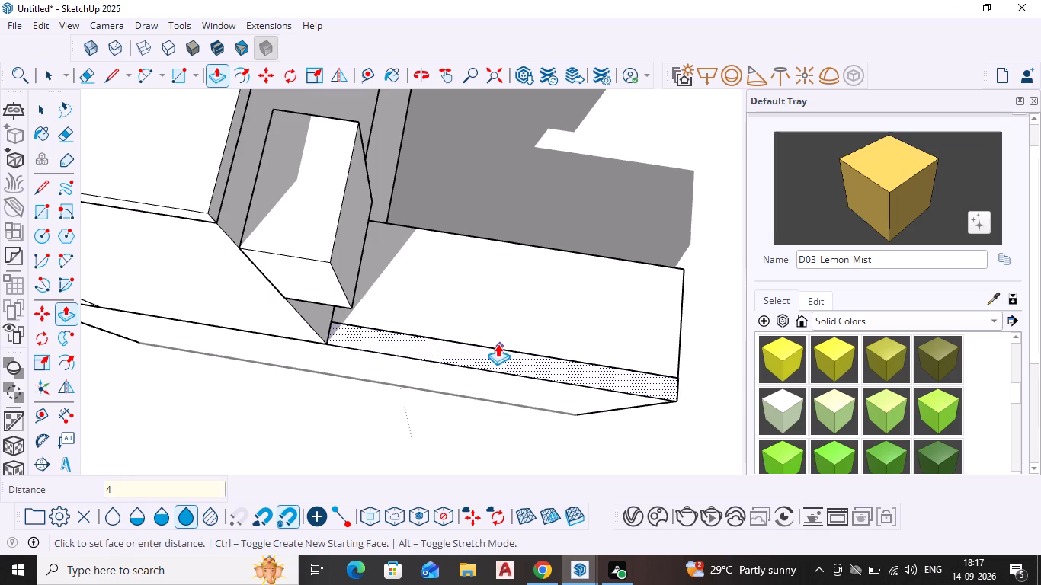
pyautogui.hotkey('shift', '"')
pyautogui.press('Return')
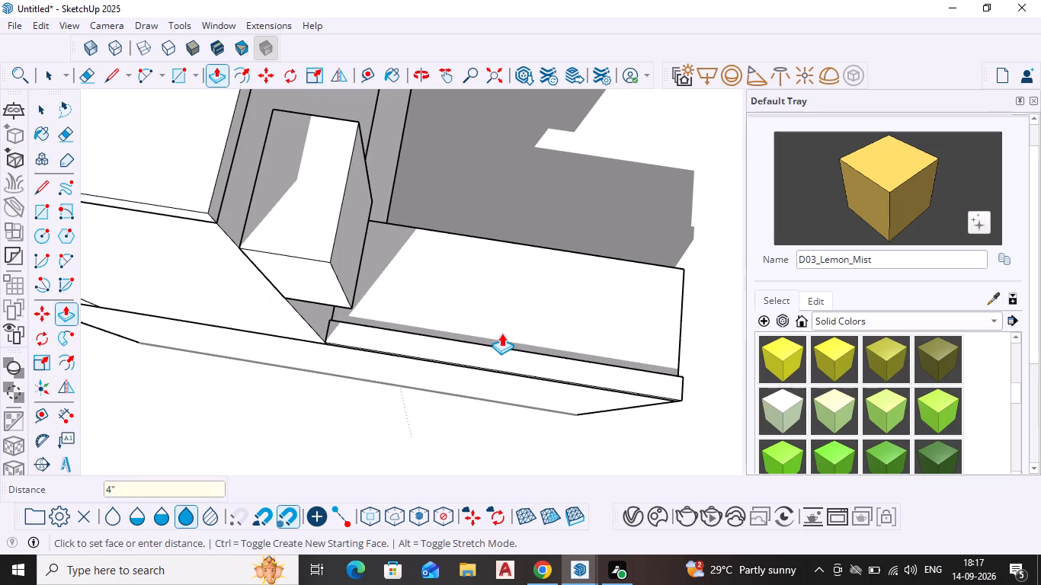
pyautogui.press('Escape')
# Examine the raised strip on the side block in relation to the whole house from the front.
pyautogui.scroll(-2, 418, 431)
pyautogui.moveTo(418, 431); pyautogui.dragTo(721, 328, button='middle')
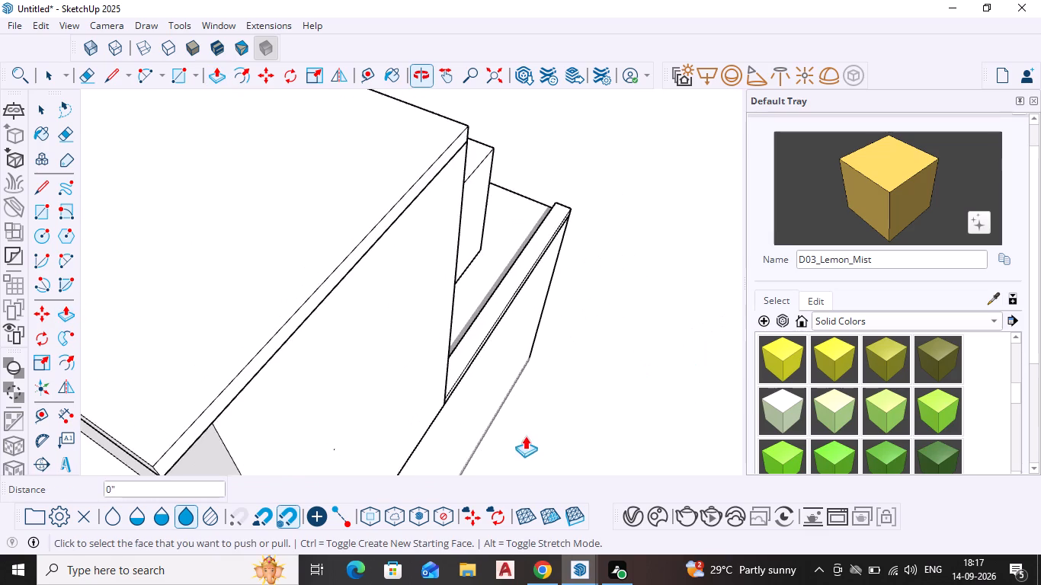
pyautogui.scroll(-3, 524, 436)
pyautogui.press('space')
pyautogui.press('space')
pyautogui.press('space')
pyautogui.press('space')
pyautogui.press('space')
pyautogui.press('space')
pyautogui.press('space')
pyautogui.press('space')
pyautogui.press('space')
pyautogui.press('space')
pyautogui.press('space')
pyautogui.press('space')
pyautogui.press('space')
pyautogui.press('space')
pyautogui.moveTo(457, 442); pyautogui.dragTo(559, 286, button='middle')
pyautogui.press('Escape')
pyautogui.press('space')
pyautogui.scroll(-10, 497, 376)
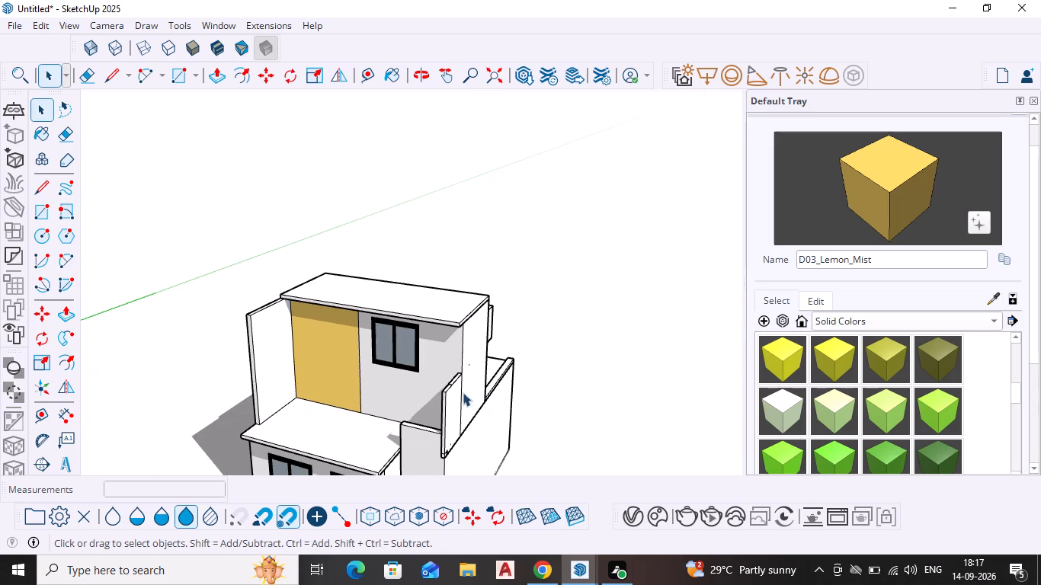
pyautogui.scroll(-1, 456, 395)
pyautogui.keyDown('shift'); pyautogui.moveTo(452, 395); pyautogui.dragTo(477, 259, button='middle'); pyautogui.keyUp('shift')
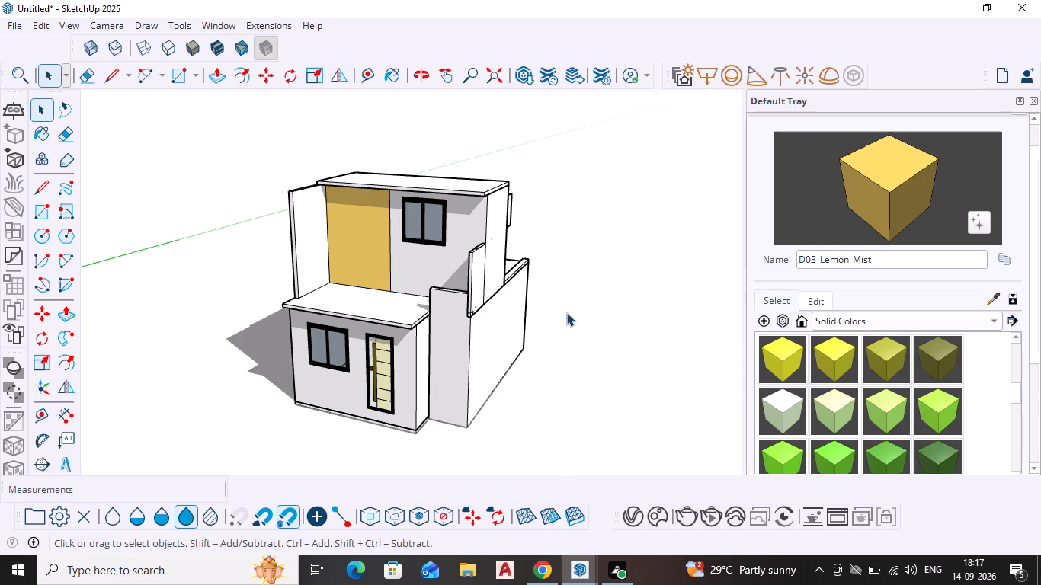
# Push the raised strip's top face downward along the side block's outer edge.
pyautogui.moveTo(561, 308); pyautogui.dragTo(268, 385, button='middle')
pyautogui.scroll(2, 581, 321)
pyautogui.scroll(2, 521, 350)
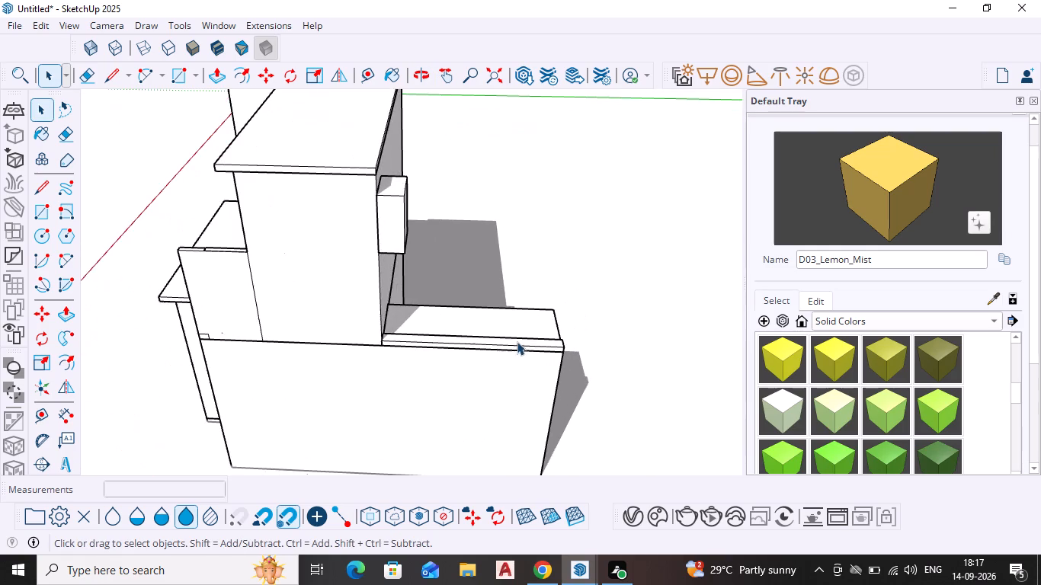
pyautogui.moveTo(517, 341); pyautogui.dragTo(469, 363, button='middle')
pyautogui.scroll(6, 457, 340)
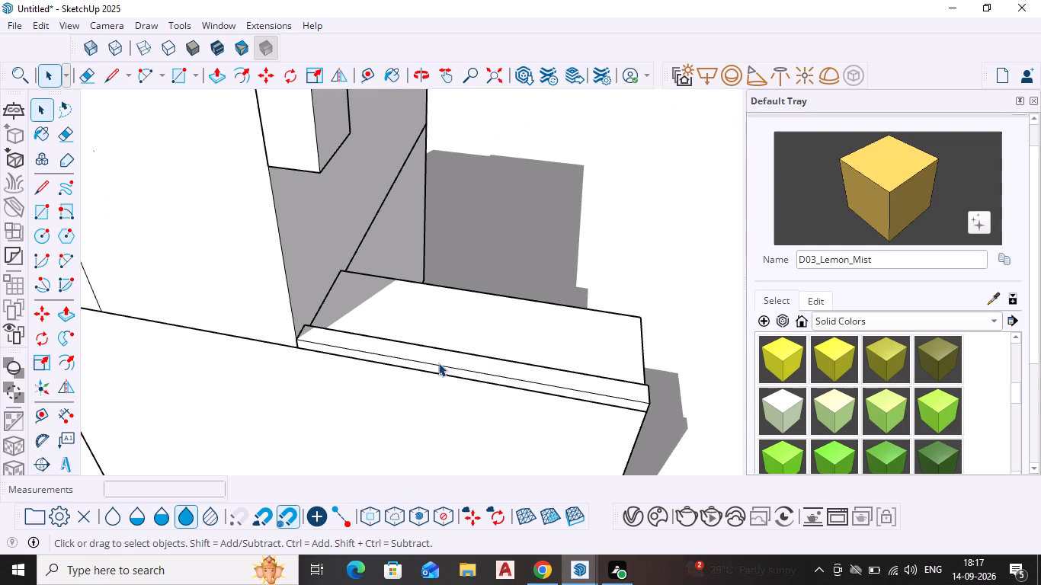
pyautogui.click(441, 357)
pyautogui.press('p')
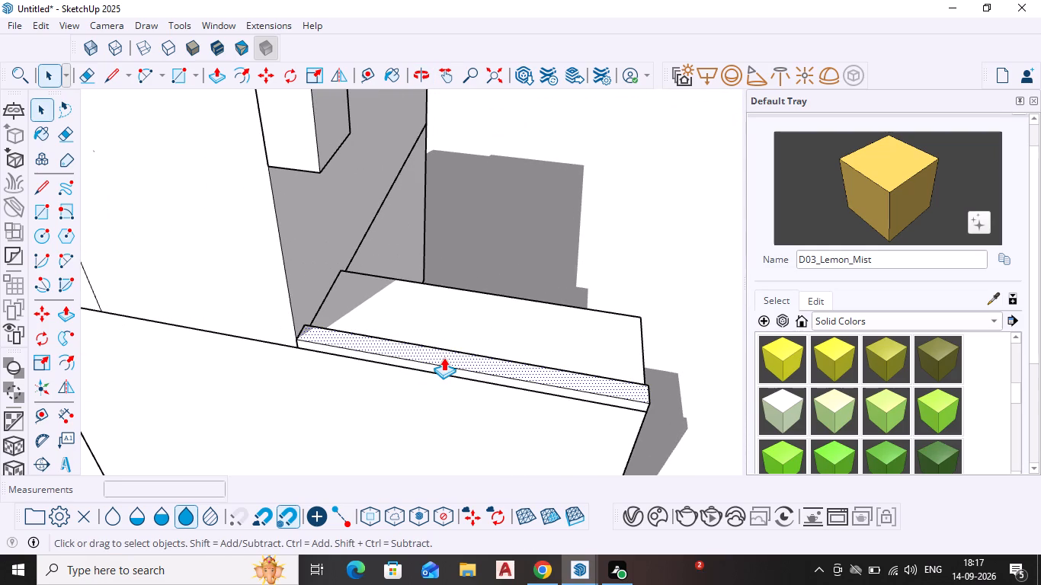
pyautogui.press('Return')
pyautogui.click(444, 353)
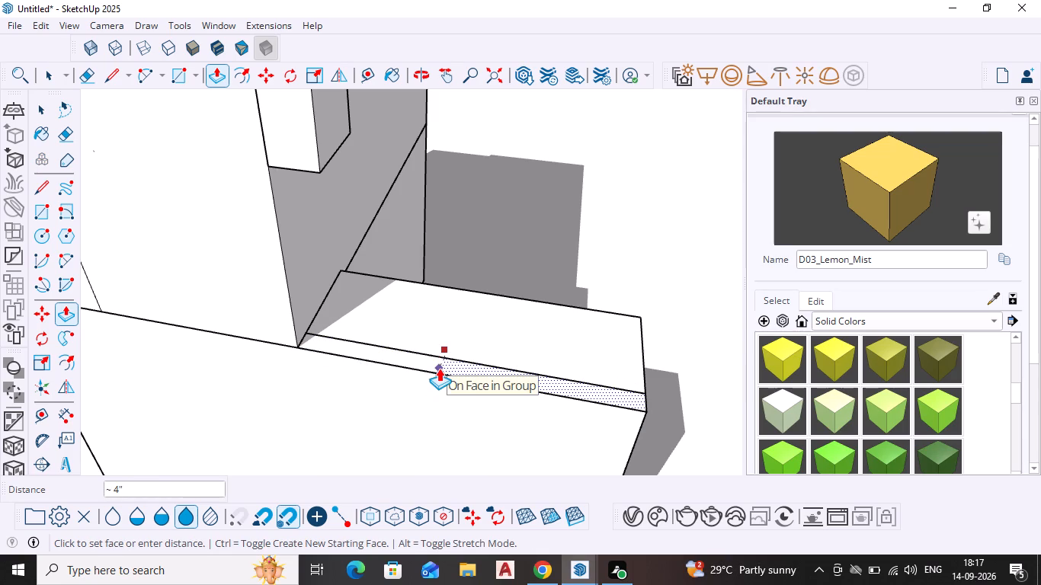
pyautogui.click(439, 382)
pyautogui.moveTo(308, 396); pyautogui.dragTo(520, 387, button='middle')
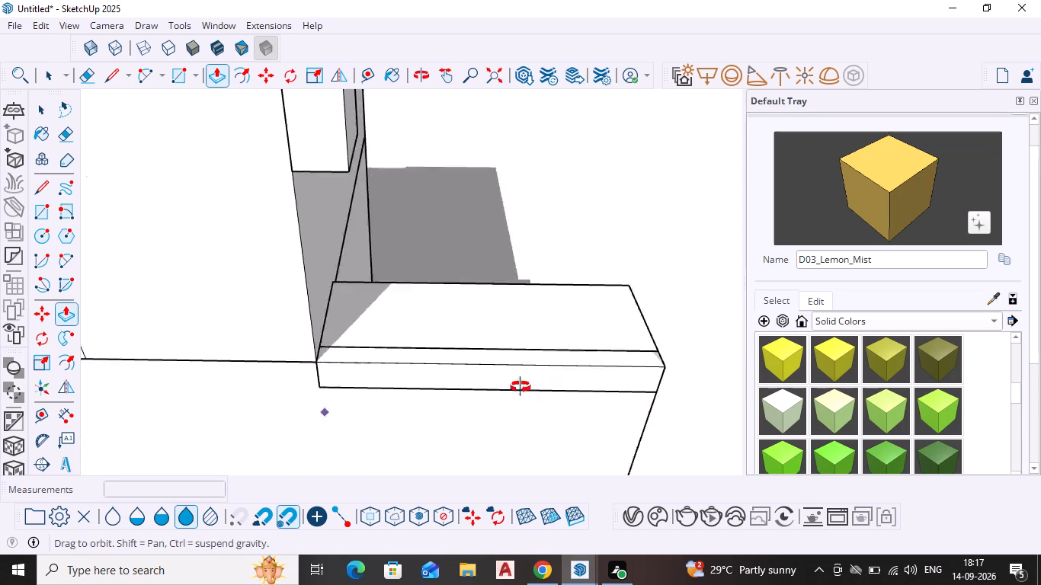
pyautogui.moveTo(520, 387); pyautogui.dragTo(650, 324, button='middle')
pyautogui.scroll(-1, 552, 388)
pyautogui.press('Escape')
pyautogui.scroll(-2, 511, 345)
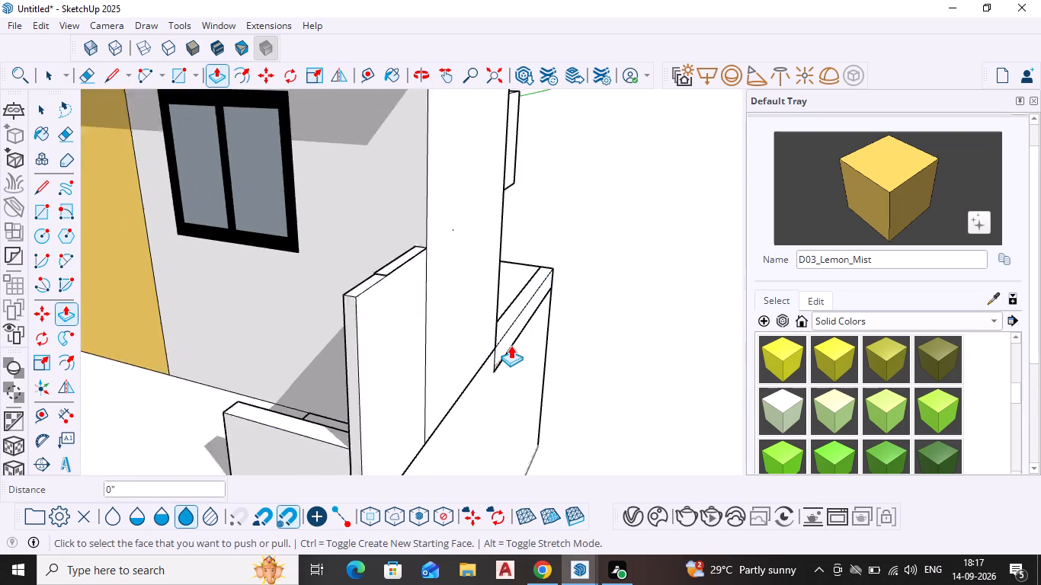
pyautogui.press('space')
# Examine the side block and its lowered strip from the front and the outer side of the house.
pyautogui.scroll(-9, 511, 345)
pyautogui.moveTo(412, 431); pyautogui.dragTo(479, 407, button='middle')
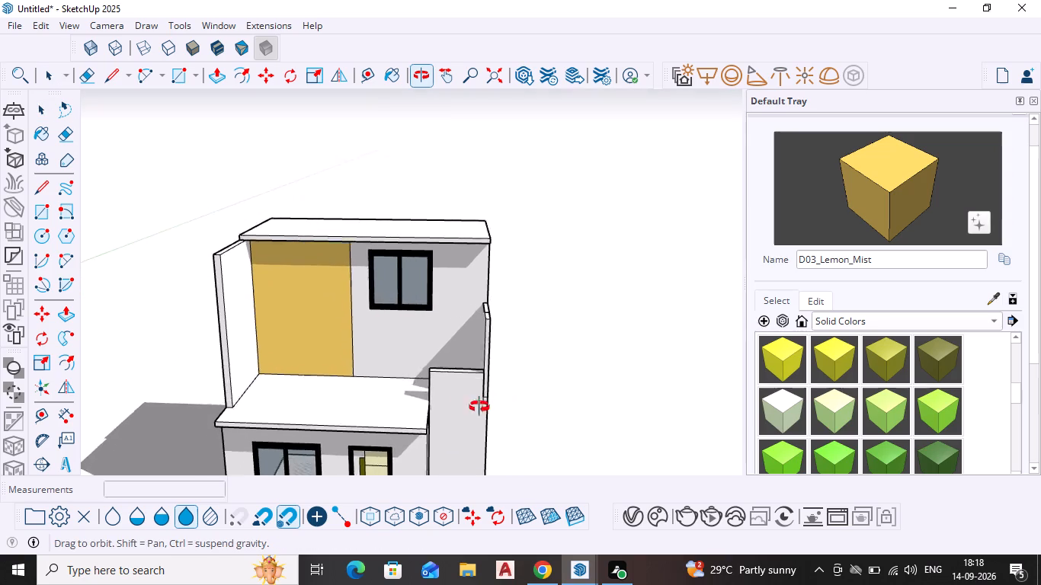
pyautogui.moveTo(479, 407); pyautogui.dragTo(476, 403, button='middle')
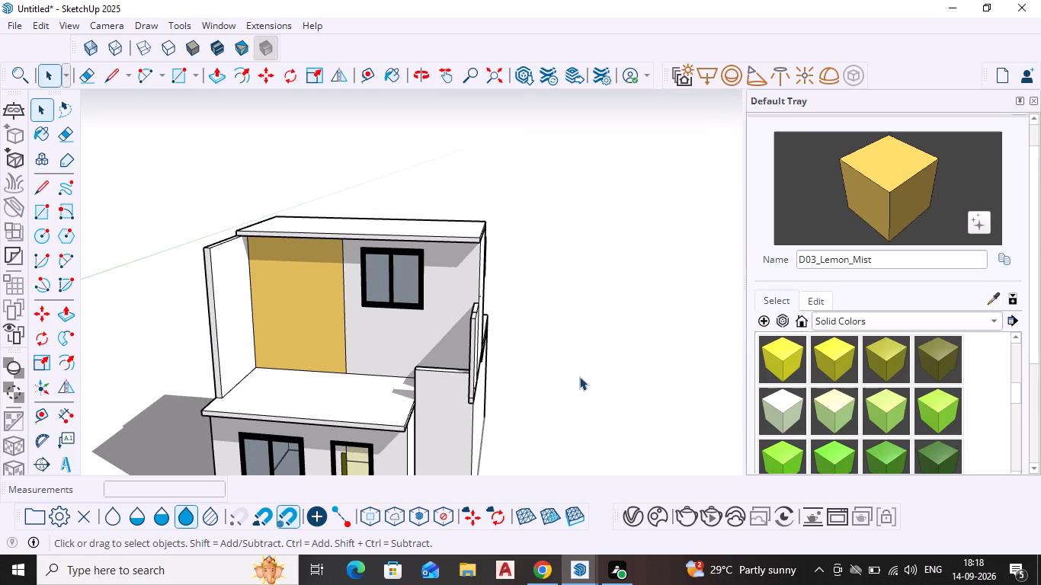
pyautogui.keyDown('shift'); pyautogui.scroll(-1, 589, 346); pyautogui.keyUp('shift')
pyautogui.keyDown('shift'); pyautogui.moveTo(588, 346); pyautogui.dragTo(505, 261, button='middle'); pyautogui.keyUp('shift')
pyautogui.moveTo(488, 339); pyautogui.dragTo(429, 348, button='middle')
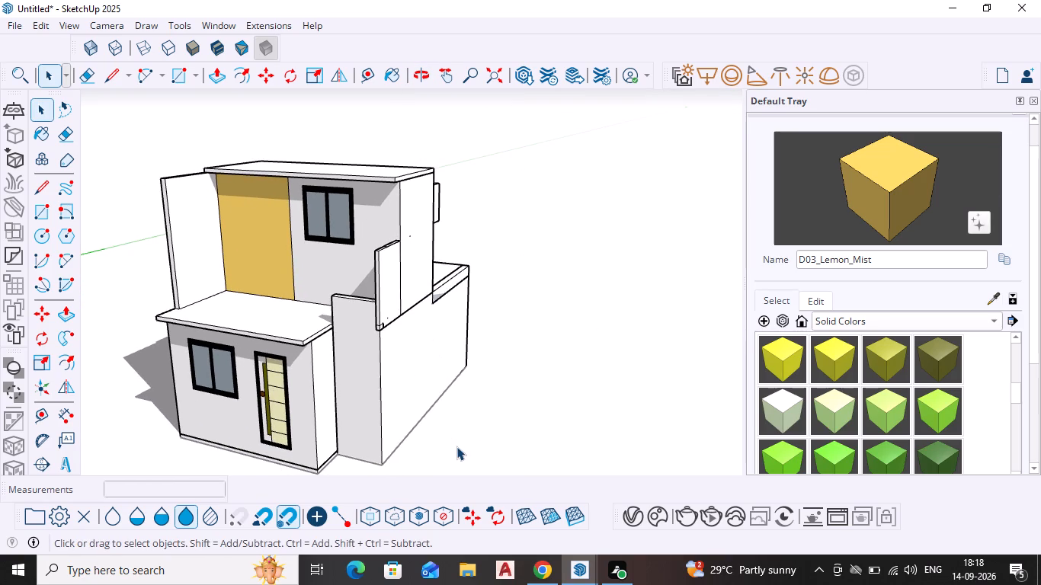
pyautogui.scroll(4, 453, 286)
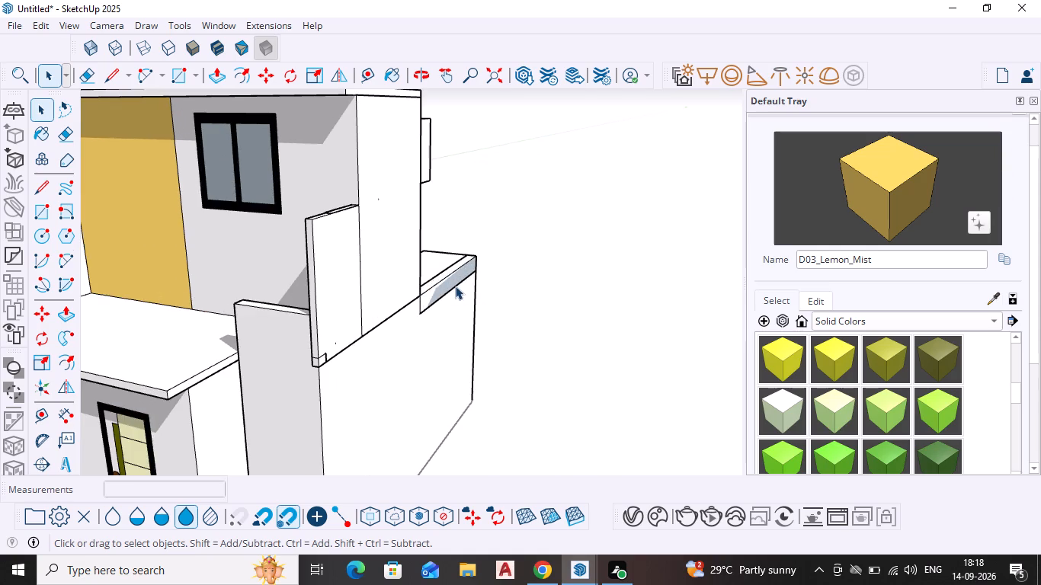
pyautogui.moveTo(454, 287); pyautogui.dragTo(282, 331, button='middle')
pyautogui.moveTo(511, 274); pyautogui.dragTo(442, 340, button='middle')
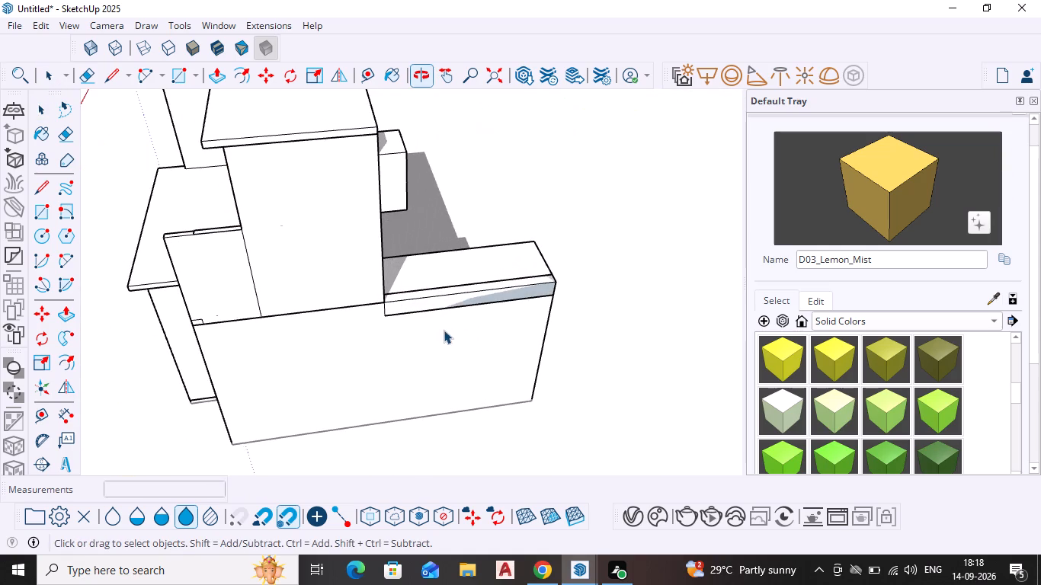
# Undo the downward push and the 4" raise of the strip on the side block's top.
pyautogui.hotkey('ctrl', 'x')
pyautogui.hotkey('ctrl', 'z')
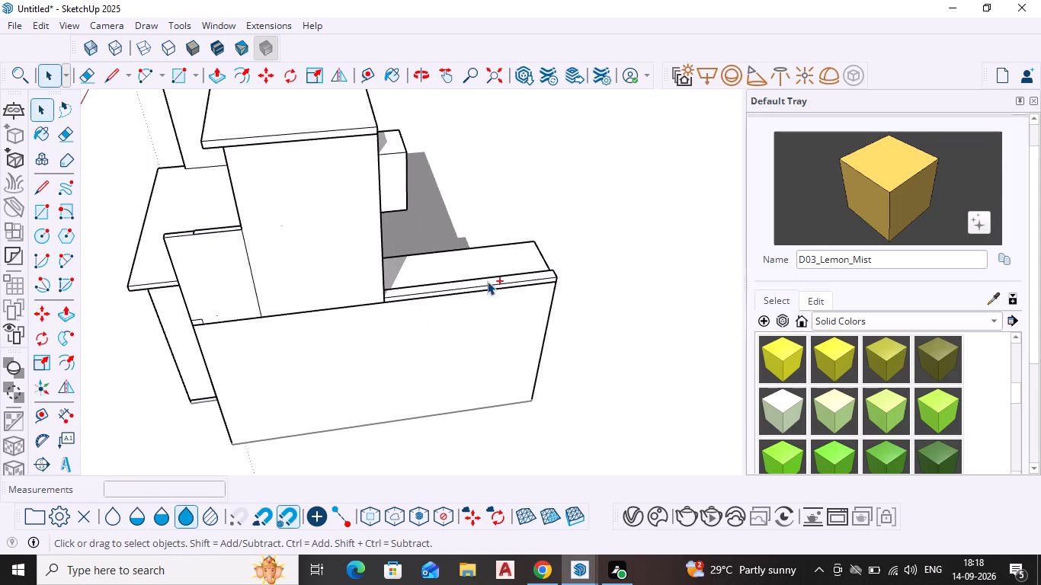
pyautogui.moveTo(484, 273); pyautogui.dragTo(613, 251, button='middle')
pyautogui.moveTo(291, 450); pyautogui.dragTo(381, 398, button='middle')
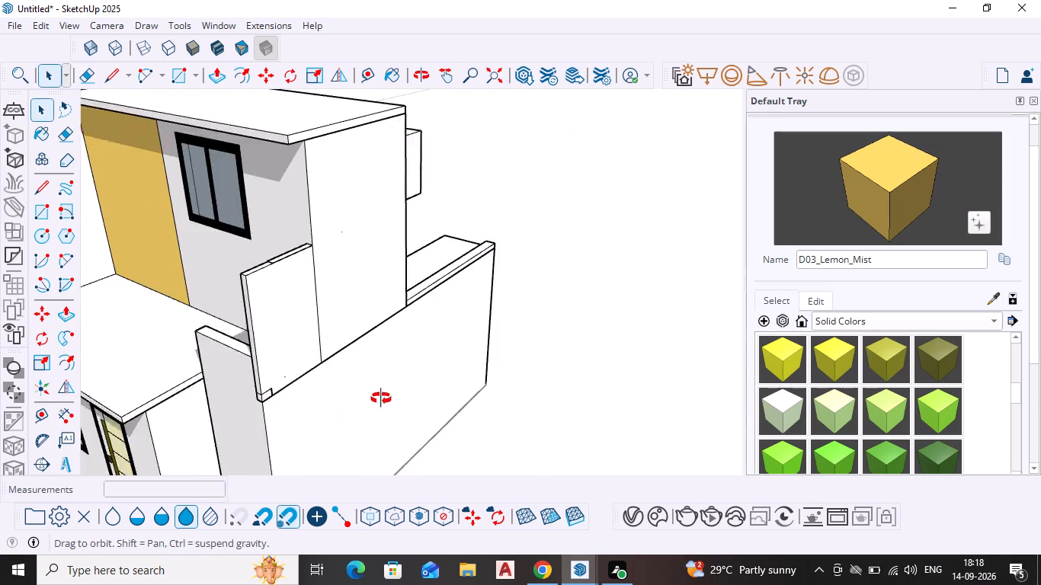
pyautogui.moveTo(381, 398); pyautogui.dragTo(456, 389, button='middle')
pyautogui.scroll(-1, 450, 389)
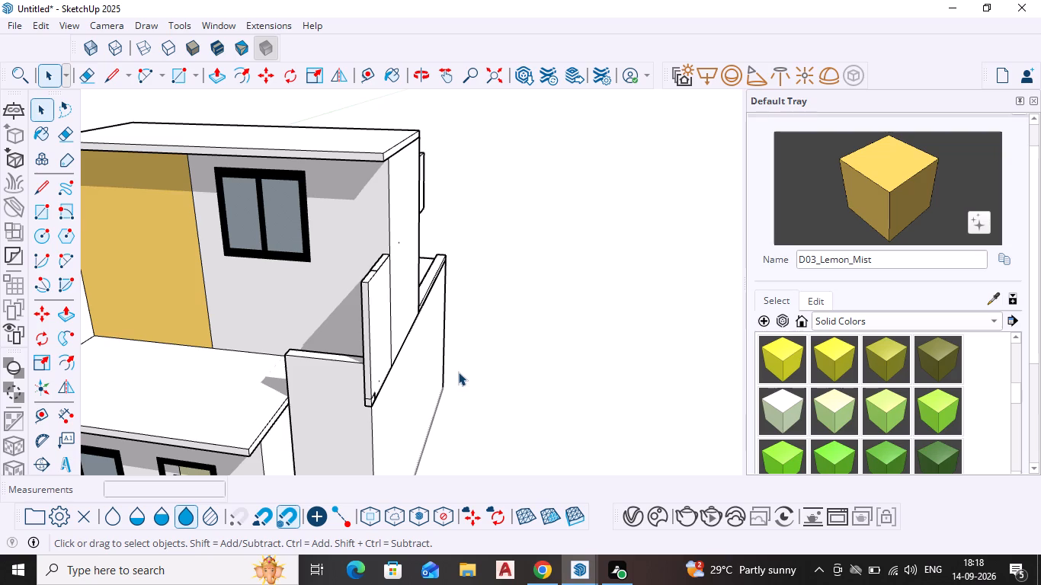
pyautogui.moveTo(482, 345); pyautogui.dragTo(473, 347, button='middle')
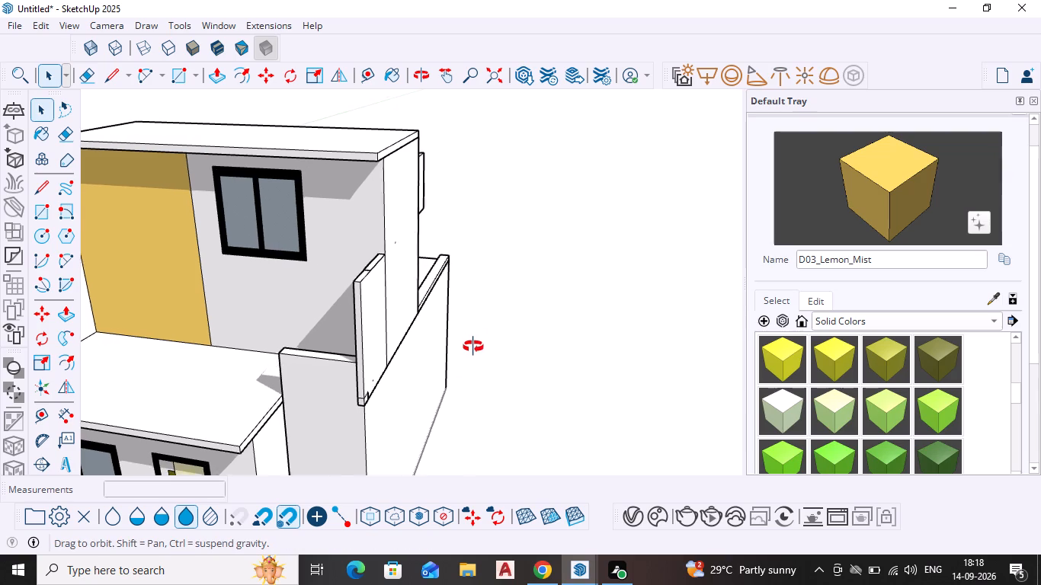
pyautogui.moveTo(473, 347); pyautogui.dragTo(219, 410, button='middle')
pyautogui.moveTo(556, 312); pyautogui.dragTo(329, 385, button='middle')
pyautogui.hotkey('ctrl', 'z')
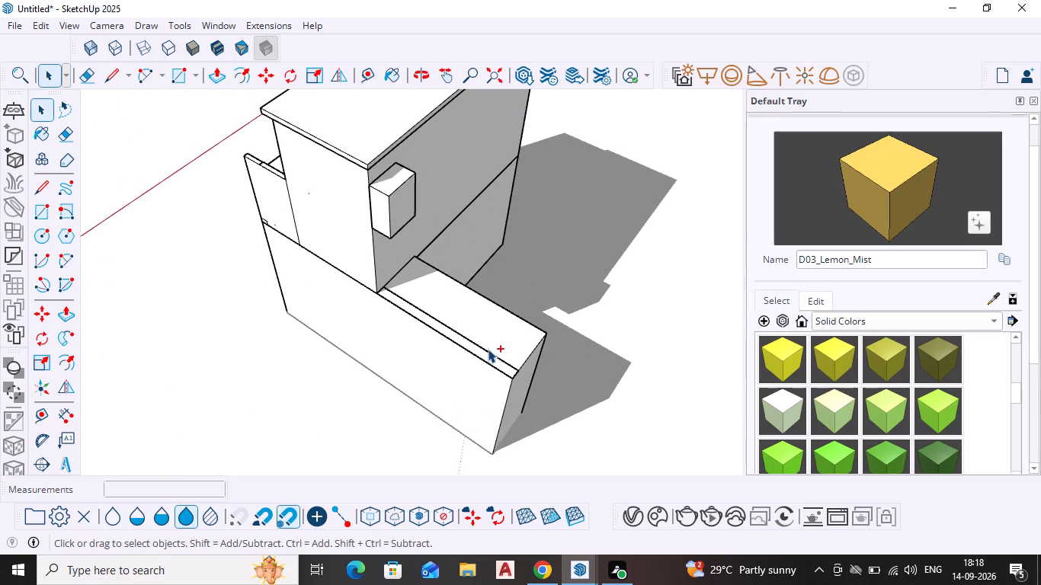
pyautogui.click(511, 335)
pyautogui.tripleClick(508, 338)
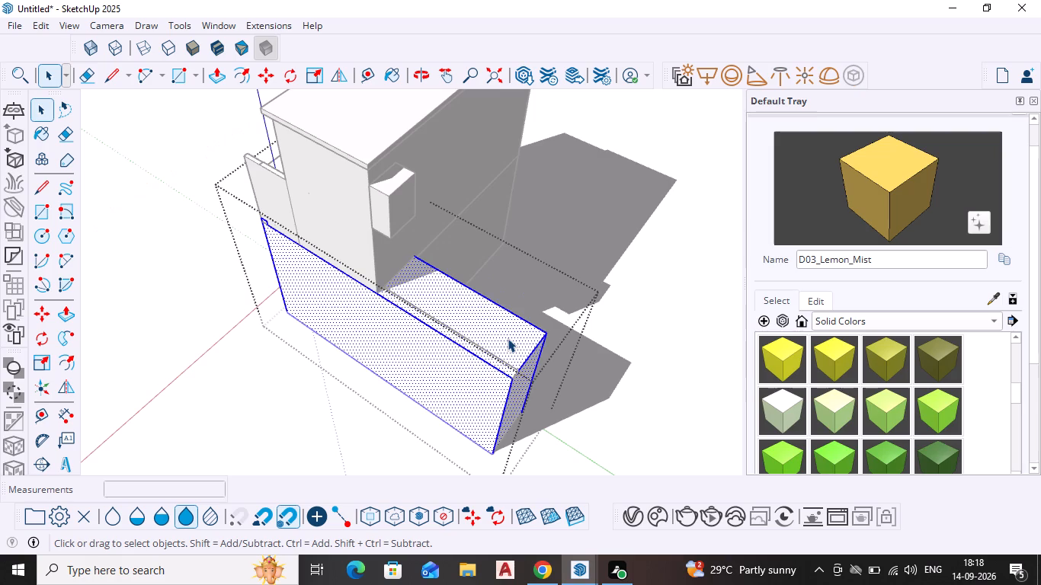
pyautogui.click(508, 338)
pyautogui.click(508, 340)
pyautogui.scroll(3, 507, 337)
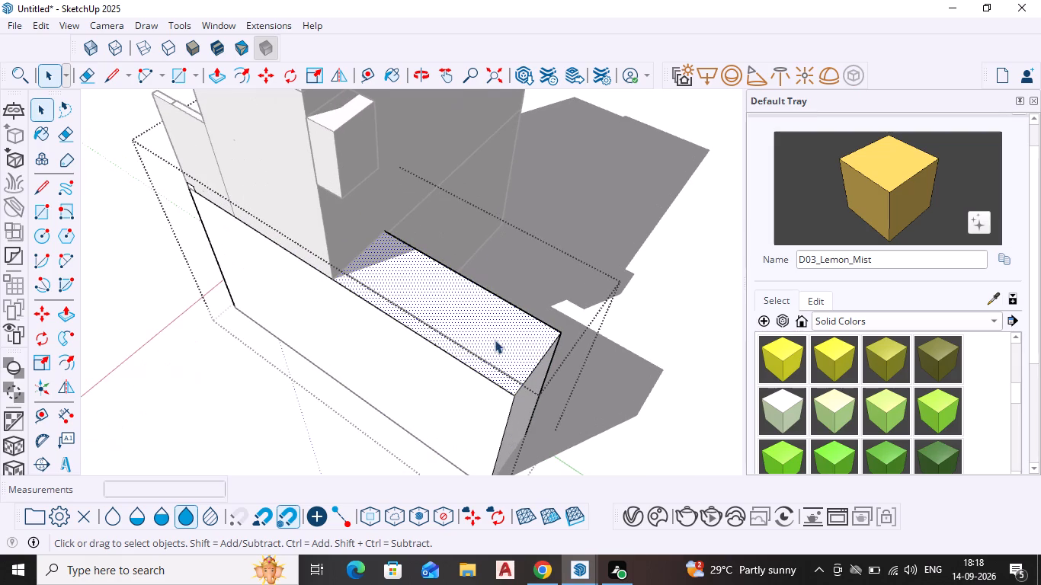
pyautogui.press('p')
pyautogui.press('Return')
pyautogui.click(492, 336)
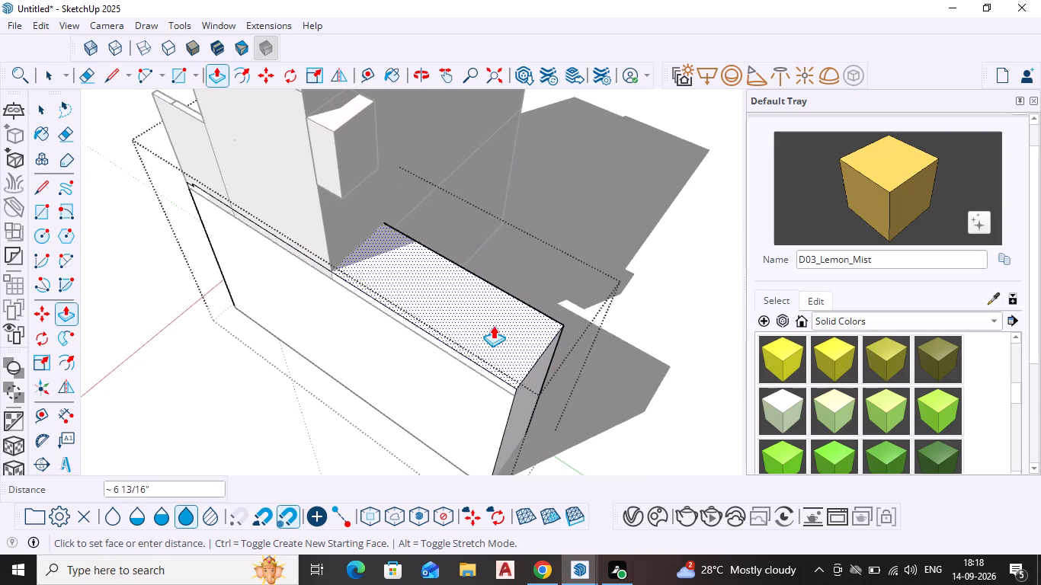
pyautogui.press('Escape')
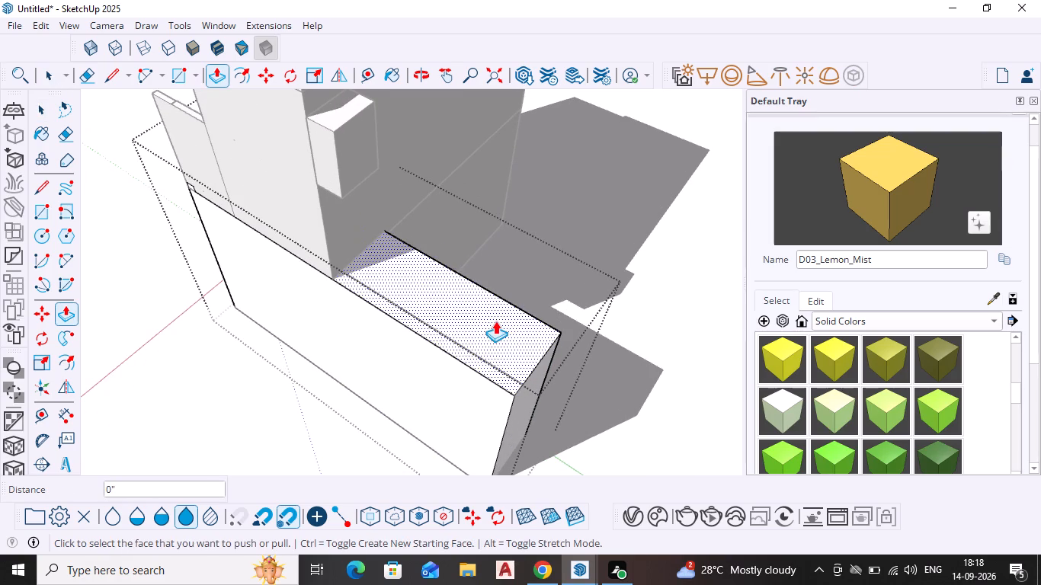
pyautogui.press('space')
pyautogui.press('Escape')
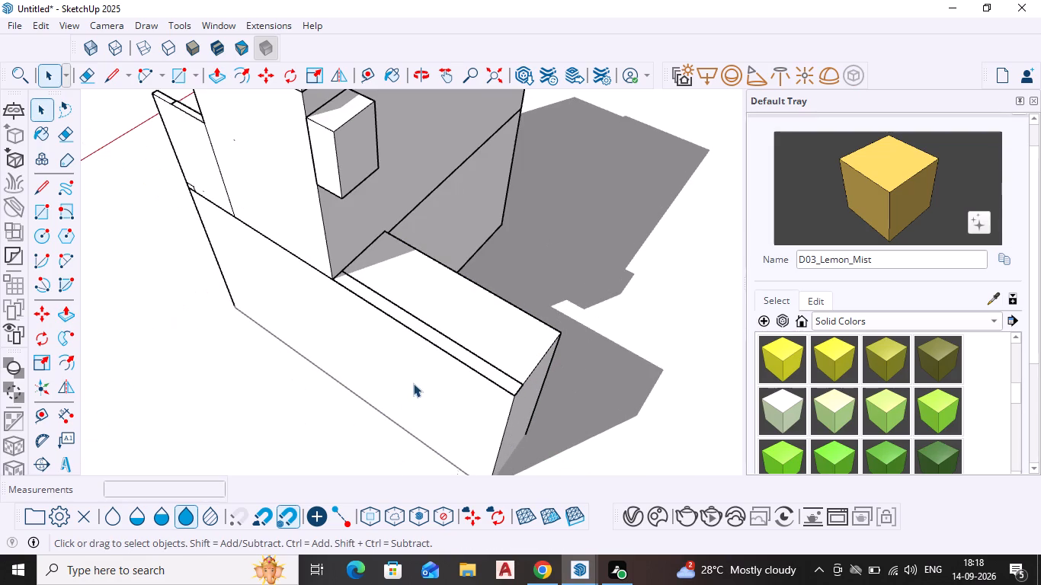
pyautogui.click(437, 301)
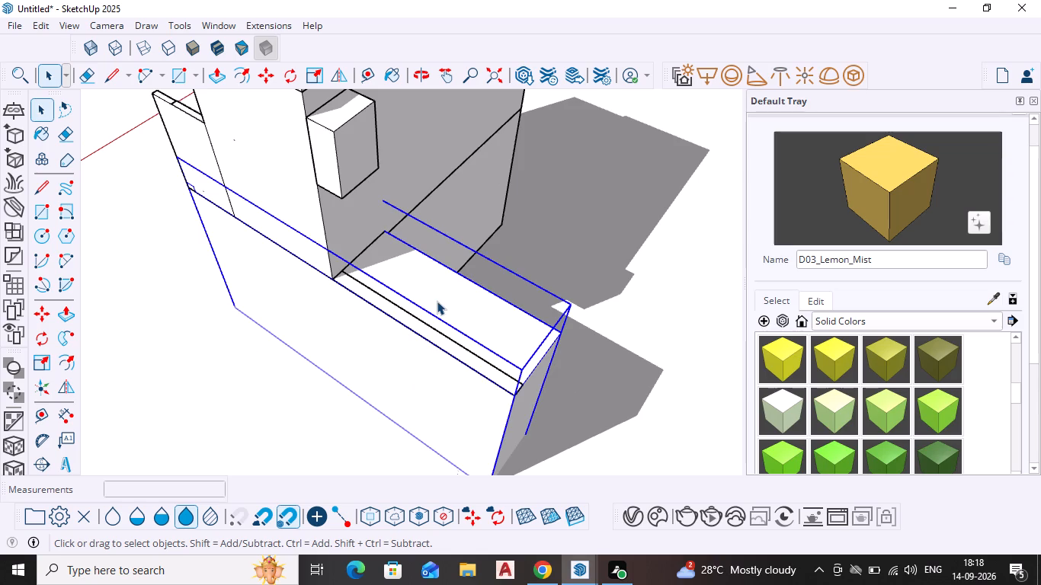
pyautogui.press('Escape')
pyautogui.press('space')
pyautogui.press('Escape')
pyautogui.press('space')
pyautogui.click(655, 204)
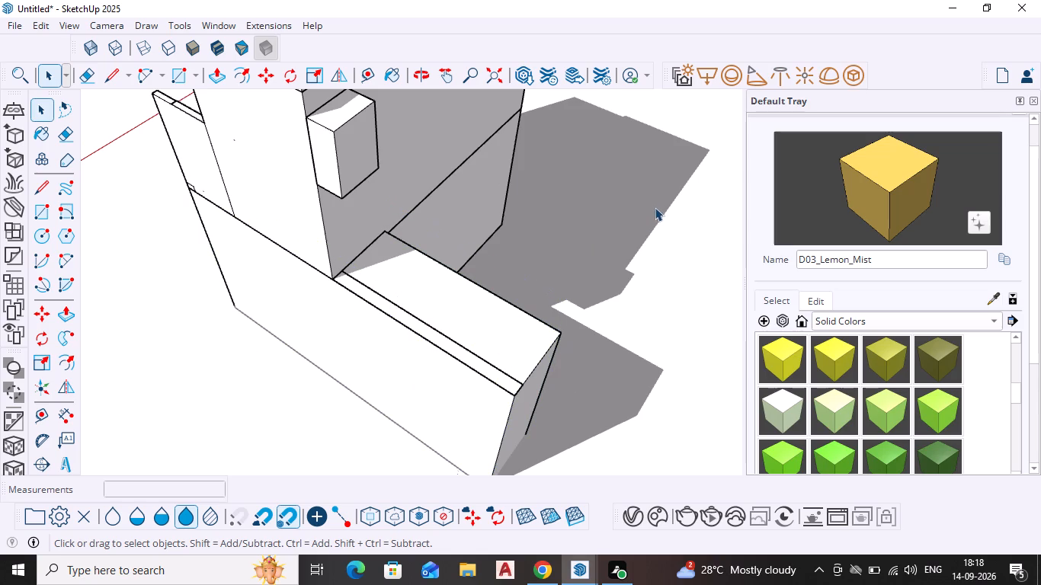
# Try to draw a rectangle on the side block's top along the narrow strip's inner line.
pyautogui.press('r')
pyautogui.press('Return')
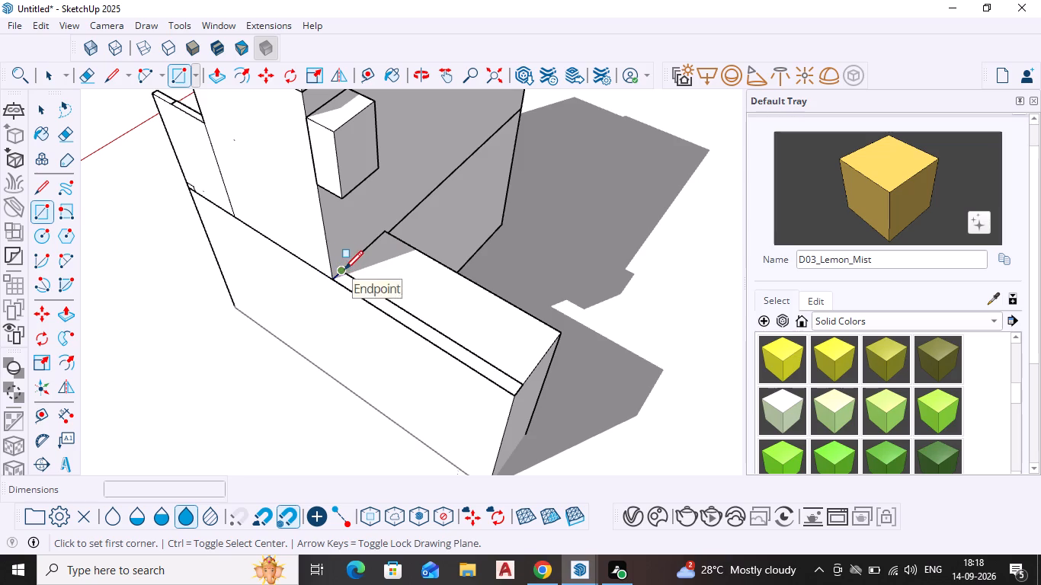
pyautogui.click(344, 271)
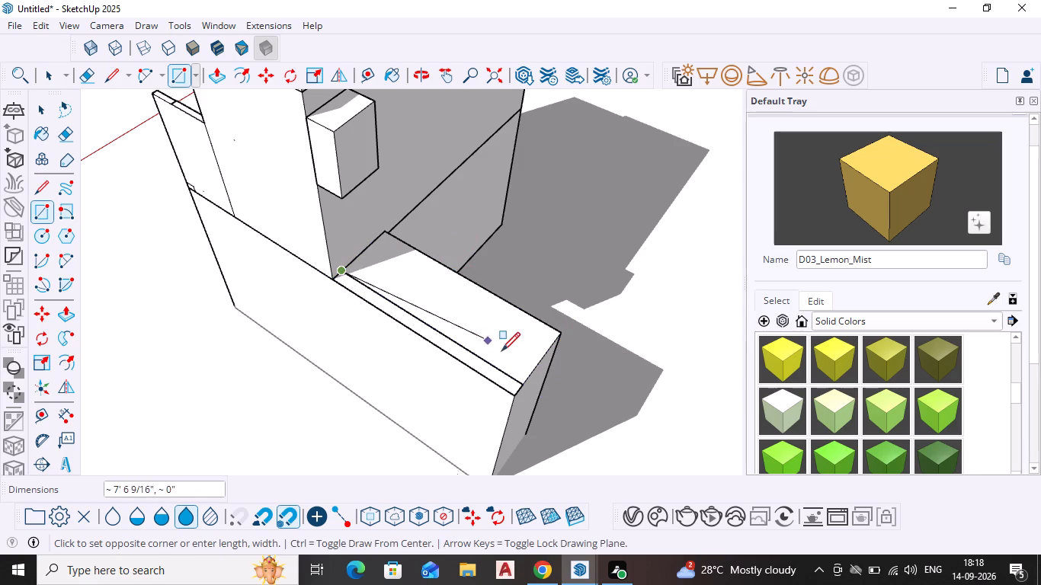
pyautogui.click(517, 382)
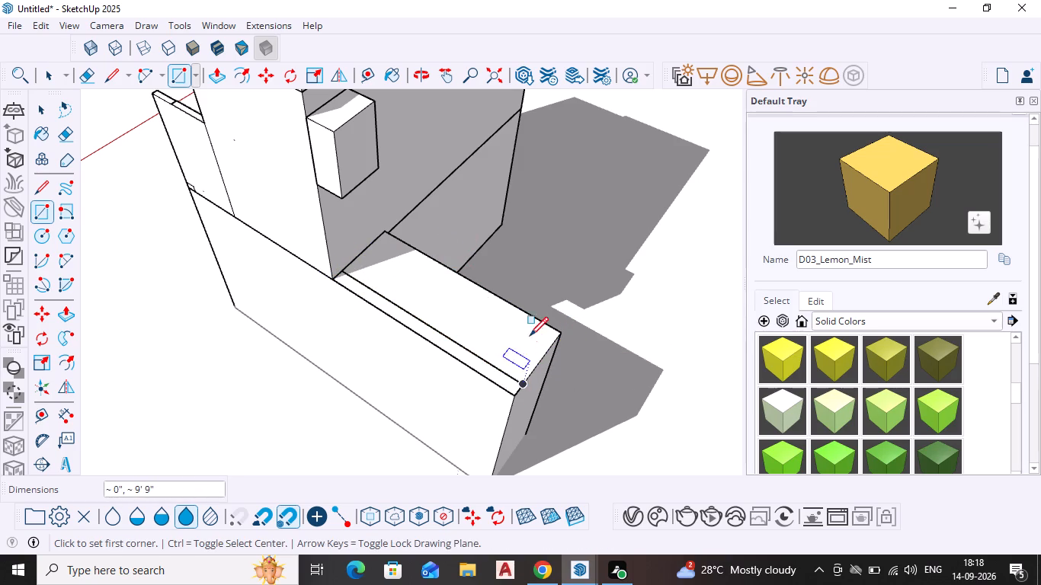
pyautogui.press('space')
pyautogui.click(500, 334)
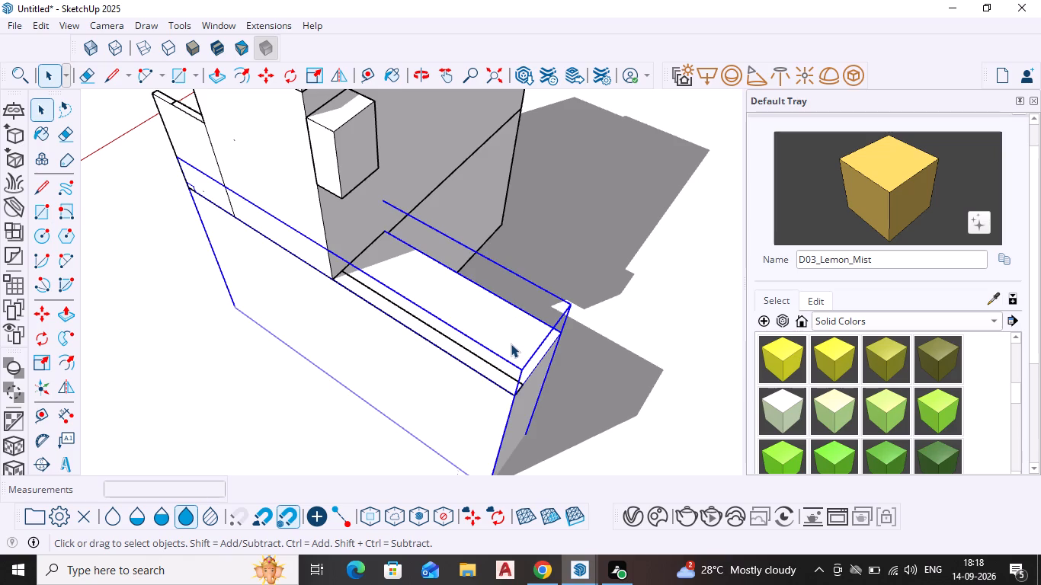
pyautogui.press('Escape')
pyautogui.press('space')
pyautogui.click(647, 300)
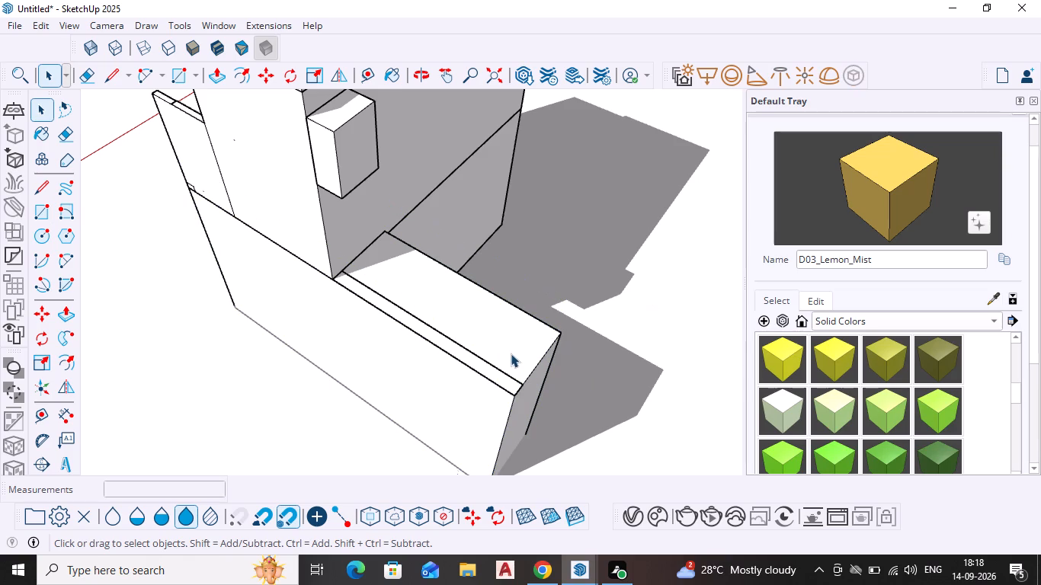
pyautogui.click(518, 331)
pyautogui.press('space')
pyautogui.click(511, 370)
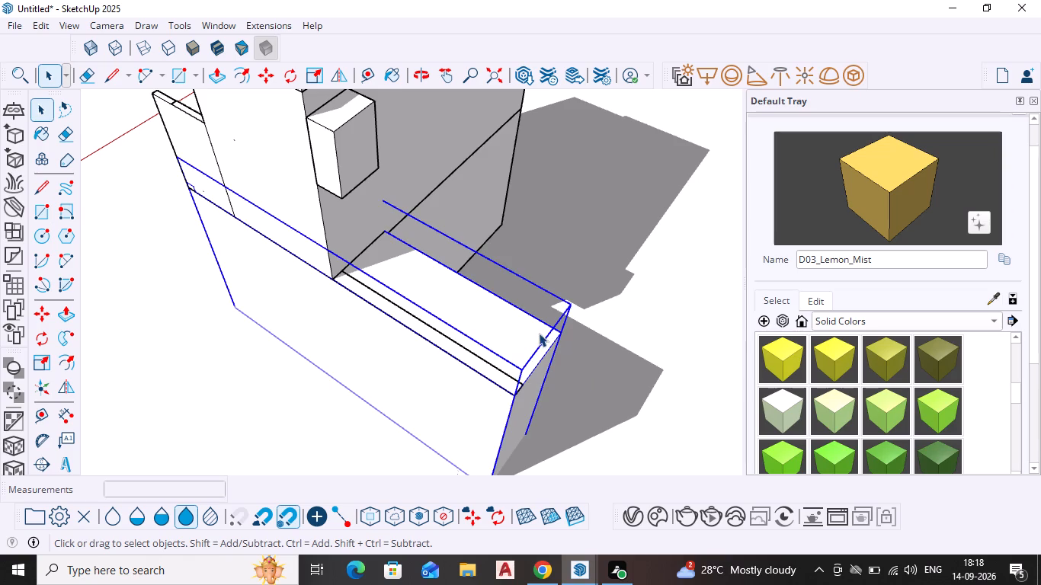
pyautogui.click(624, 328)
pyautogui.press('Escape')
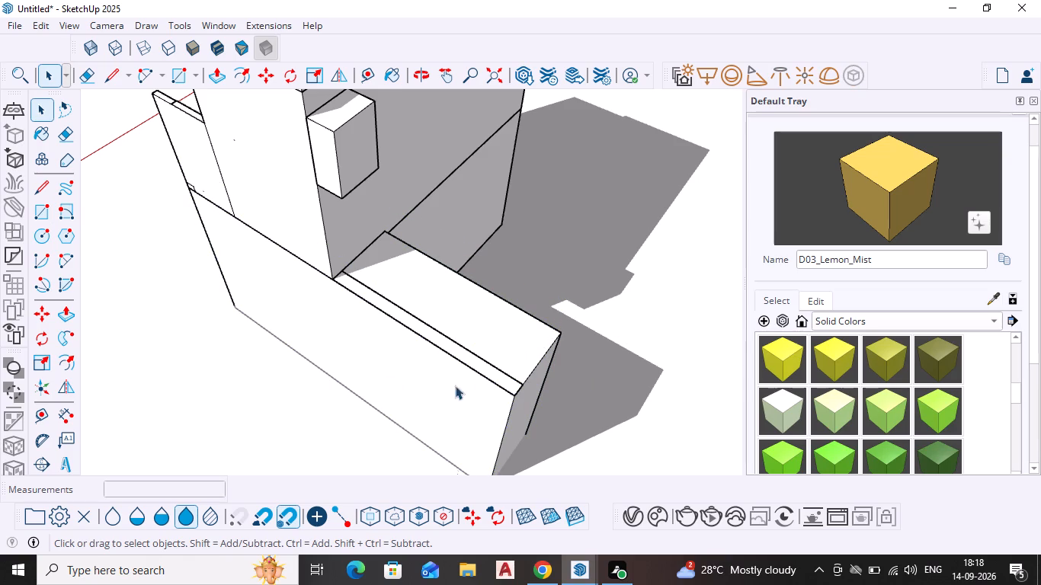
# Draw a rectangle over the side block's wide top area, from the strip line's house end to the opposite rear corner.
pyautogui.moveTo(399, 392); pyautogui.dragTo(255, 377, button='middle')
pyautogui.press('r')
pyautogui.press('Return')
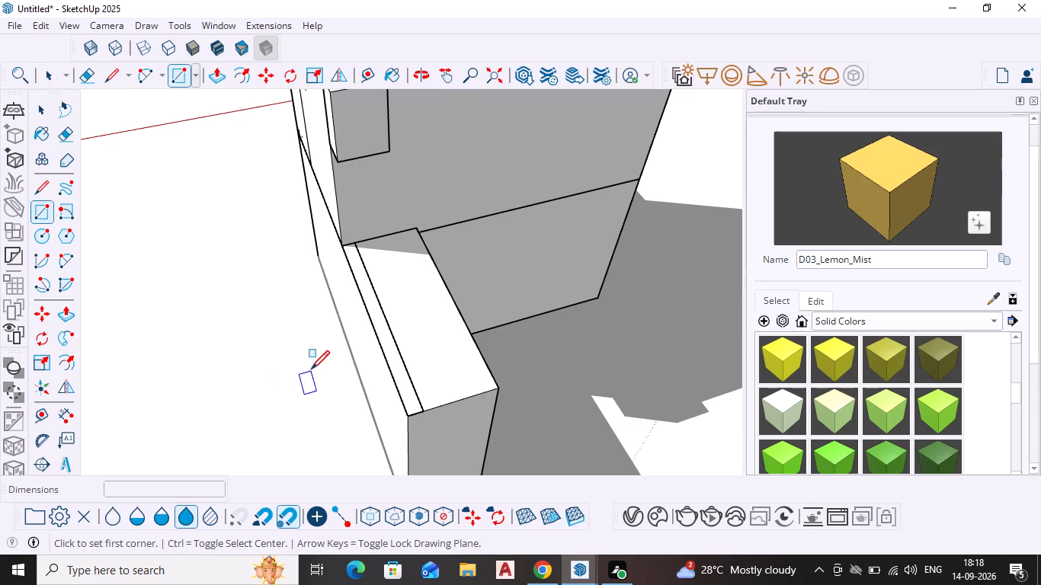
pyautogui.click(355, 245)
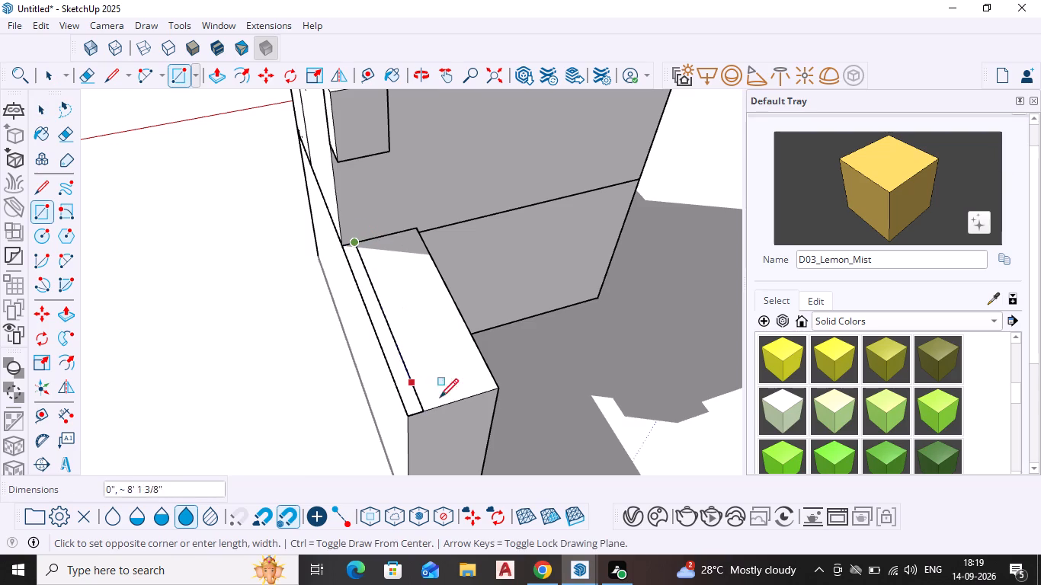
pyautogui.click(499, 387)
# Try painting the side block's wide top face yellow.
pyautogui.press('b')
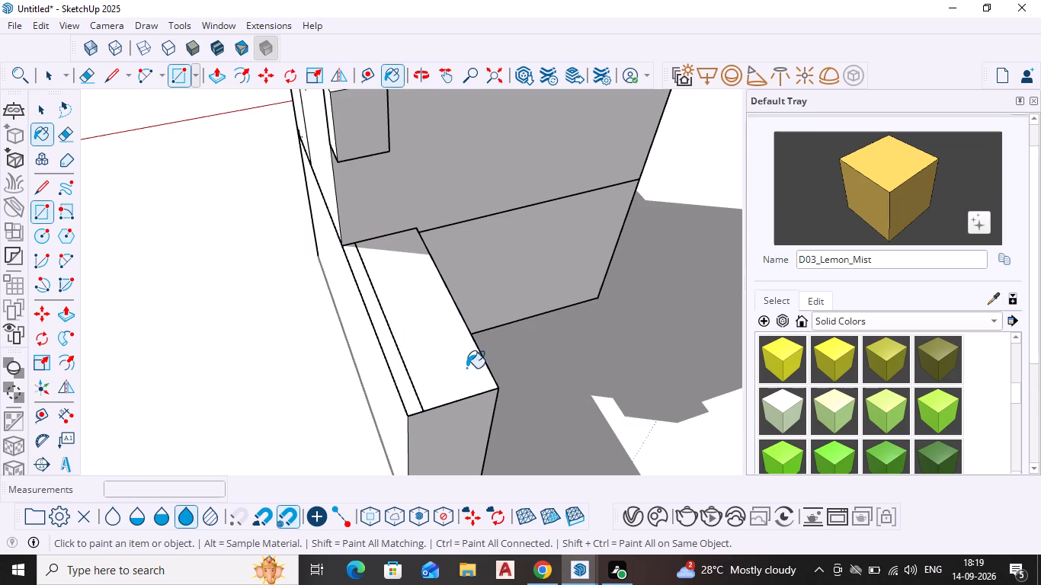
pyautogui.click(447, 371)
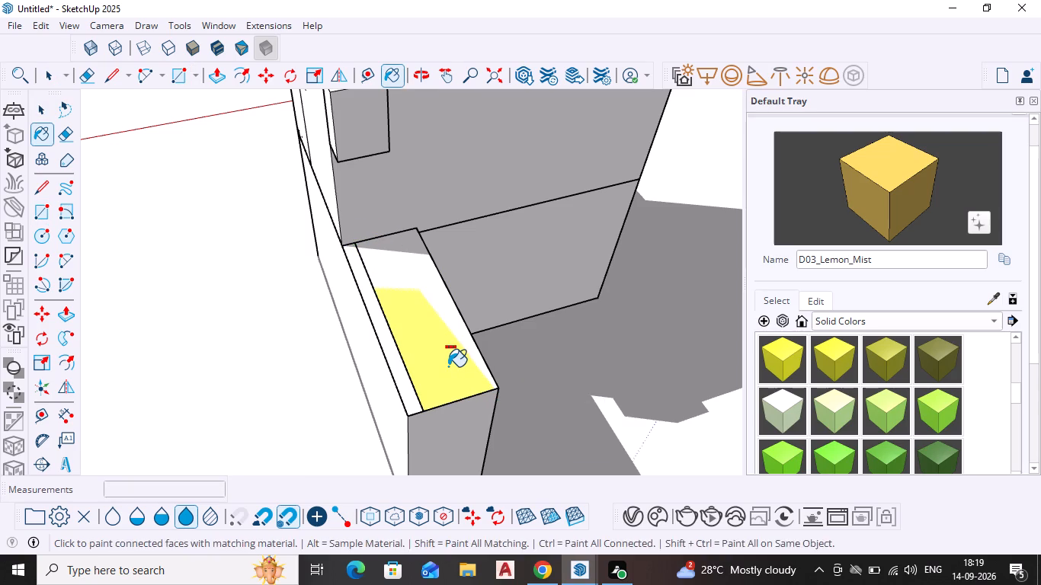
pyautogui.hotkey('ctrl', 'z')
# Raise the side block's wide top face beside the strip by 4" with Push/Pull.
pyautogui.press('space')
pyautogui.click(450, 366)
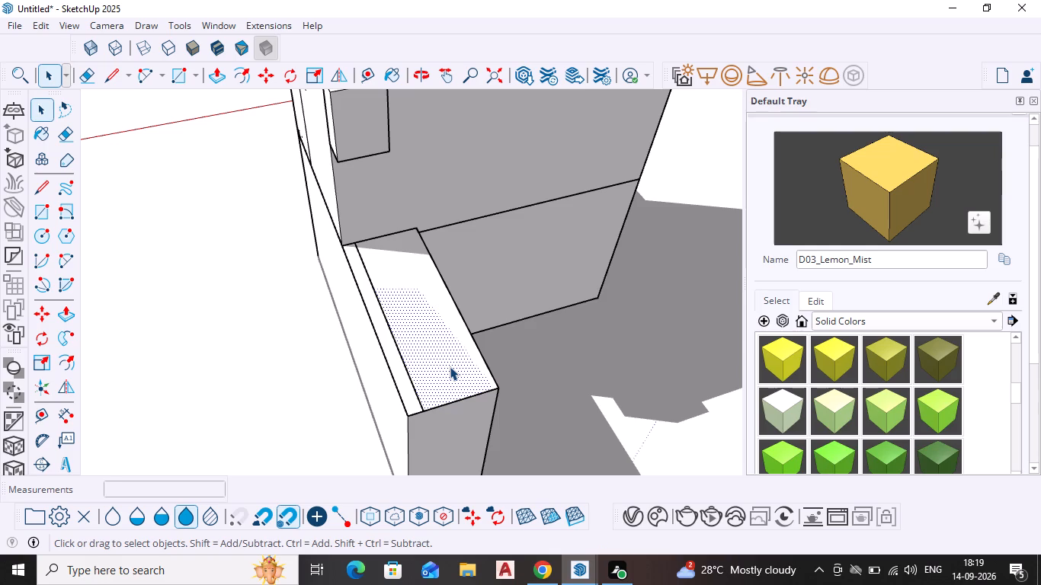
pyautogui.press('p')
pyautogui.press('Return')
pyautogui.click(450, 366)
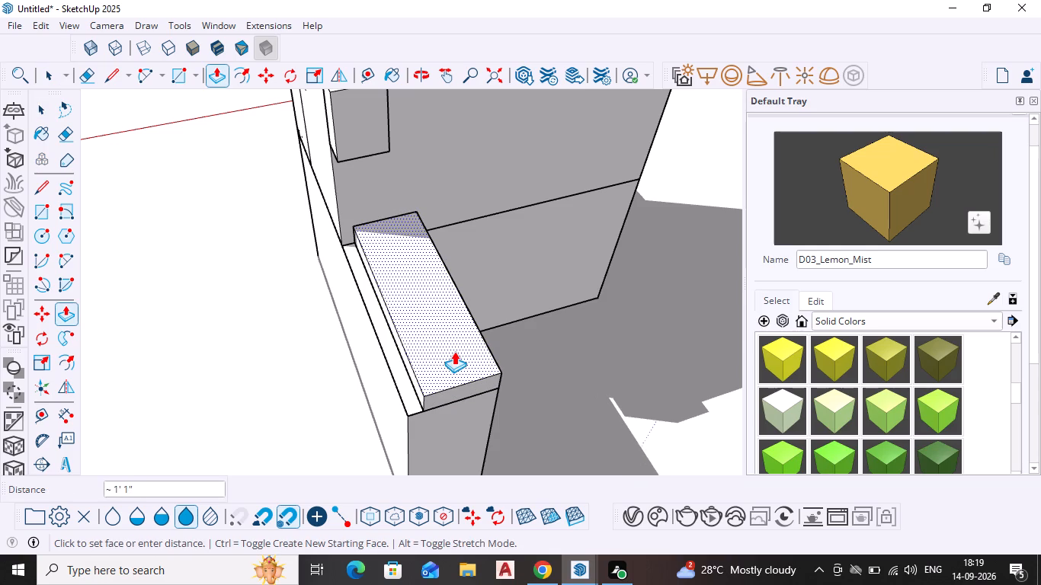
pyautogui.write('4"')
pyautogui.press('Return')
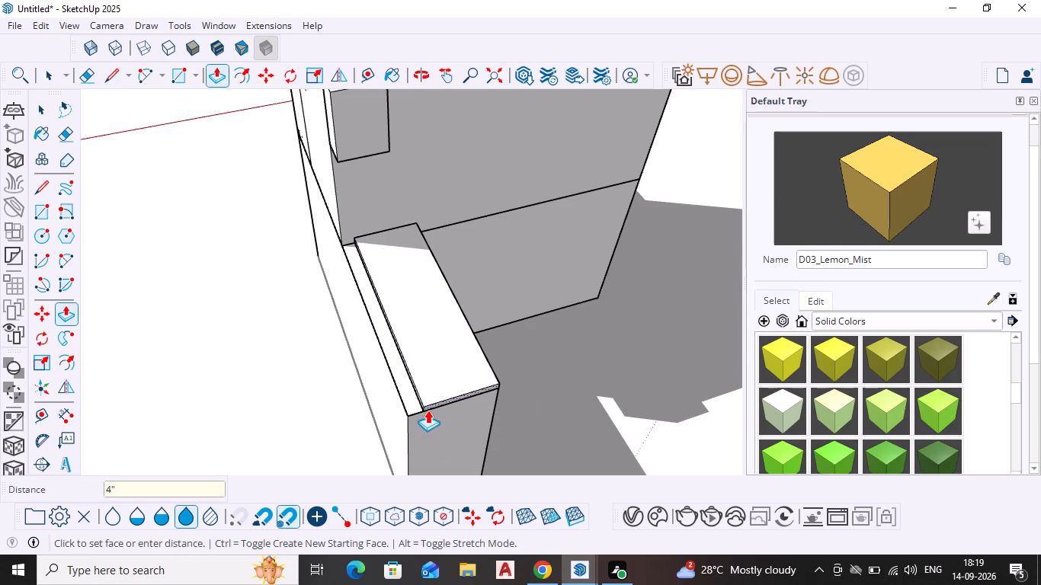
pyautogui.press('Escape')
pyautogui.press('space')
# Examine the raised top of the side block against the whole house from the side, front and rear.
pyautogui.scroll(-1, 362, 423)
pyautogui.moveTo(352, 425); pyautogui.dragTo(831, 219, button='middle')
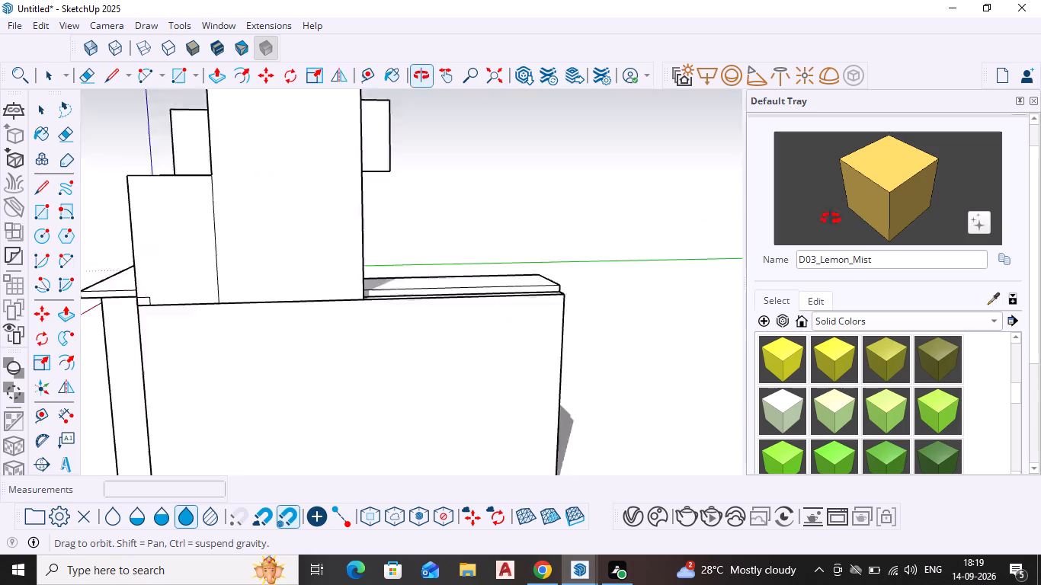
pyautogui.moveTo(831, 219); pyautogui.dragTo(870, 202, button='middle')
pyautogui.scroll(-2, 350, 297)
pyautogui.moveTo(351, 302); pyautogui.dragTo(424, 433, button='middle')
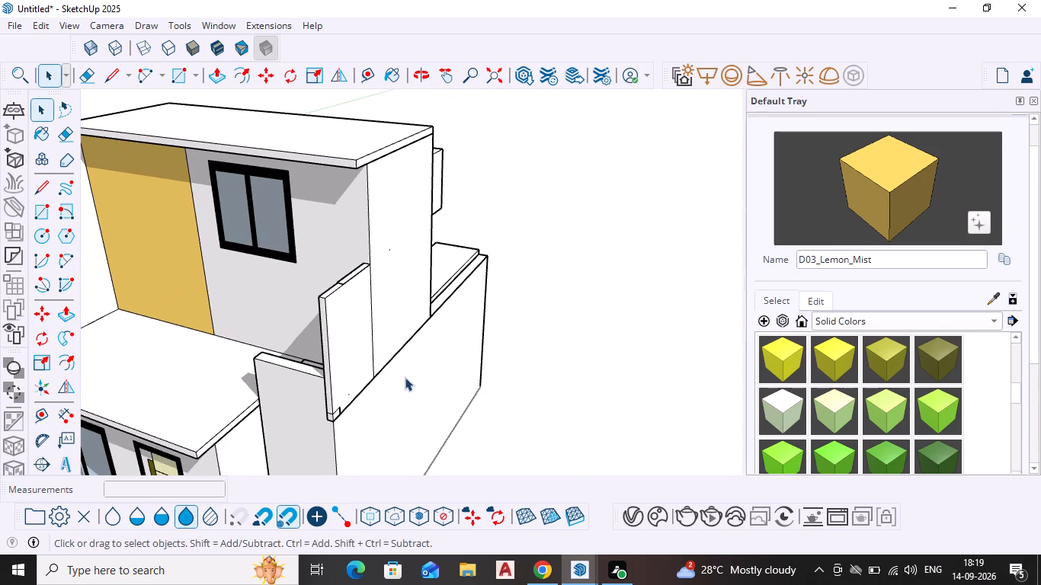
pyautogui.moveTo(380, 393); pyautogui.dragTo(351, 411, button='middle')
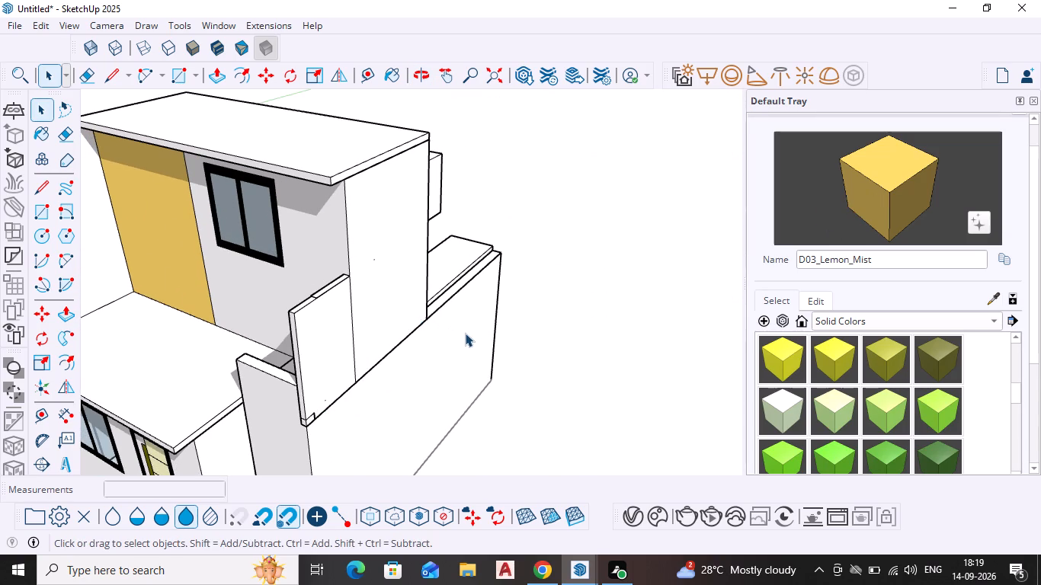
pyautogui.moveTo(466, 333); pyautogui.dragTo(237, 376, button='middle')
pyautogui.moveTo(604, 332); pyautogui.dragTo(738, 434, button='middle')
pyautogui.scroll(-1, 380, 299)
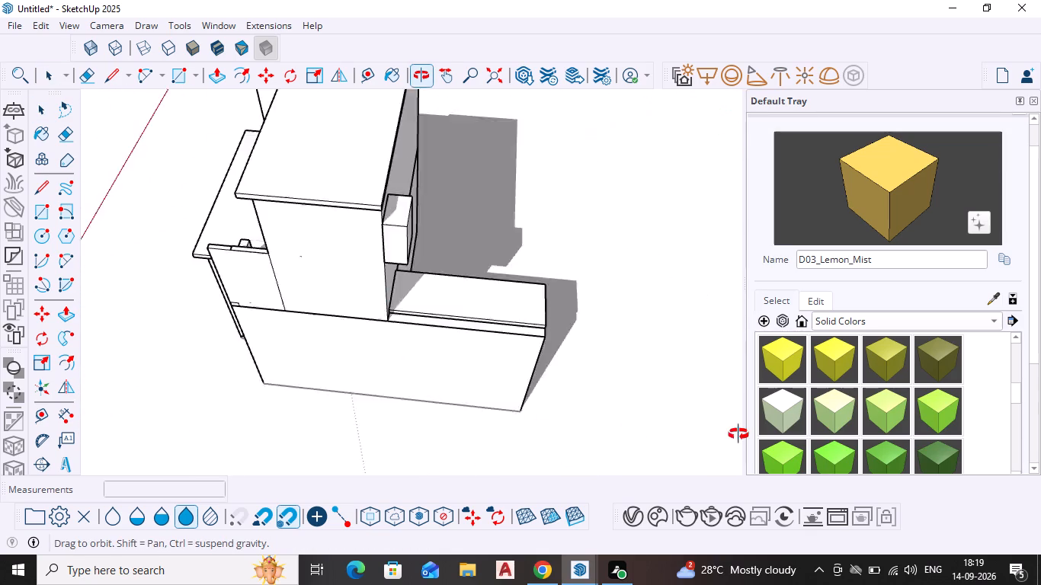
pyautogui.moveTo(738, 434); pyautogui.dragTo(802, 416, button='middle')
pyautogui.scroll(-1, 277, 388)
pyautogui.moveTo(277, 388); pyautogui.dragTo(396, 249, button='middle')
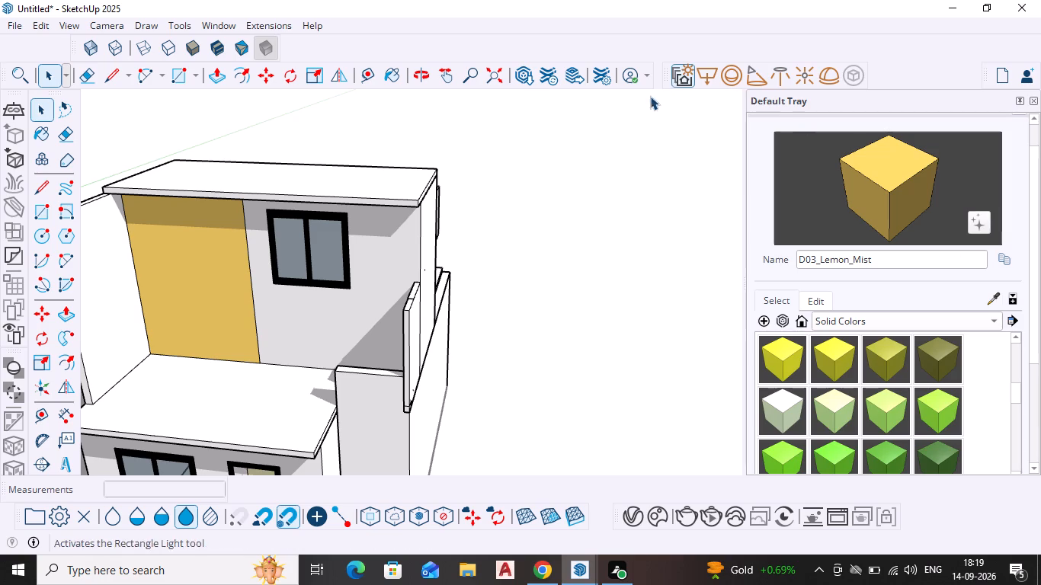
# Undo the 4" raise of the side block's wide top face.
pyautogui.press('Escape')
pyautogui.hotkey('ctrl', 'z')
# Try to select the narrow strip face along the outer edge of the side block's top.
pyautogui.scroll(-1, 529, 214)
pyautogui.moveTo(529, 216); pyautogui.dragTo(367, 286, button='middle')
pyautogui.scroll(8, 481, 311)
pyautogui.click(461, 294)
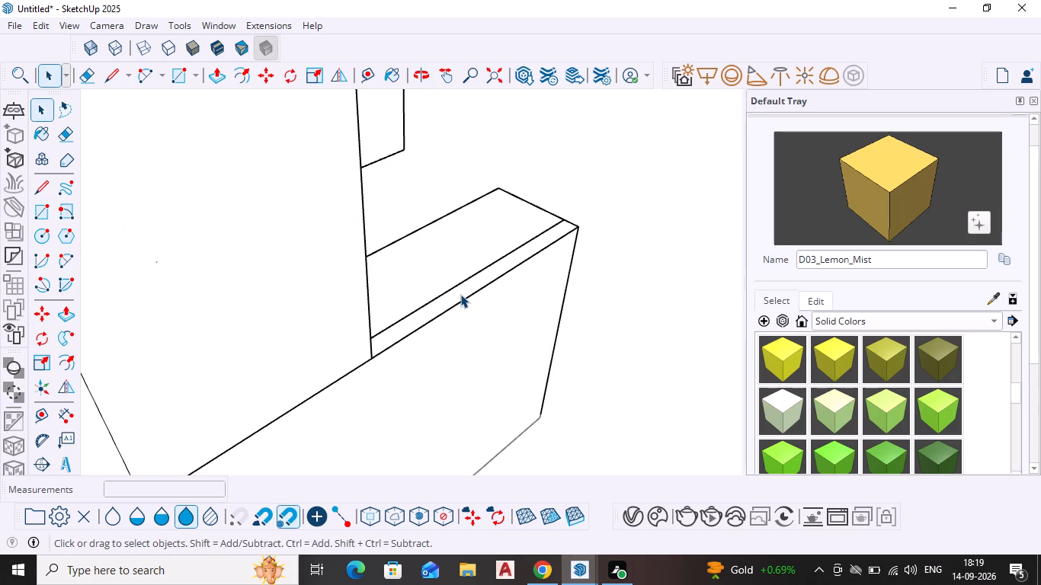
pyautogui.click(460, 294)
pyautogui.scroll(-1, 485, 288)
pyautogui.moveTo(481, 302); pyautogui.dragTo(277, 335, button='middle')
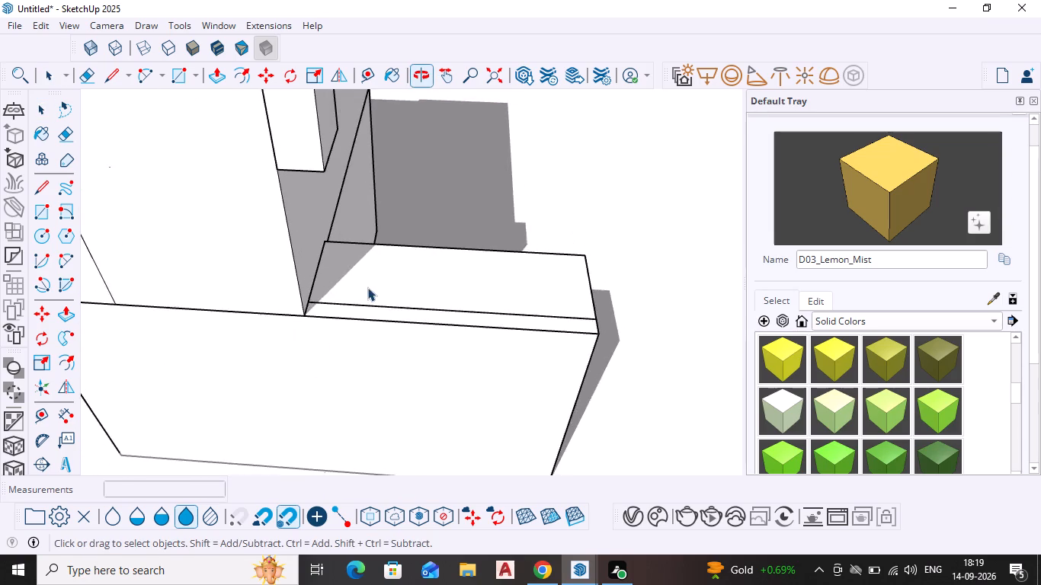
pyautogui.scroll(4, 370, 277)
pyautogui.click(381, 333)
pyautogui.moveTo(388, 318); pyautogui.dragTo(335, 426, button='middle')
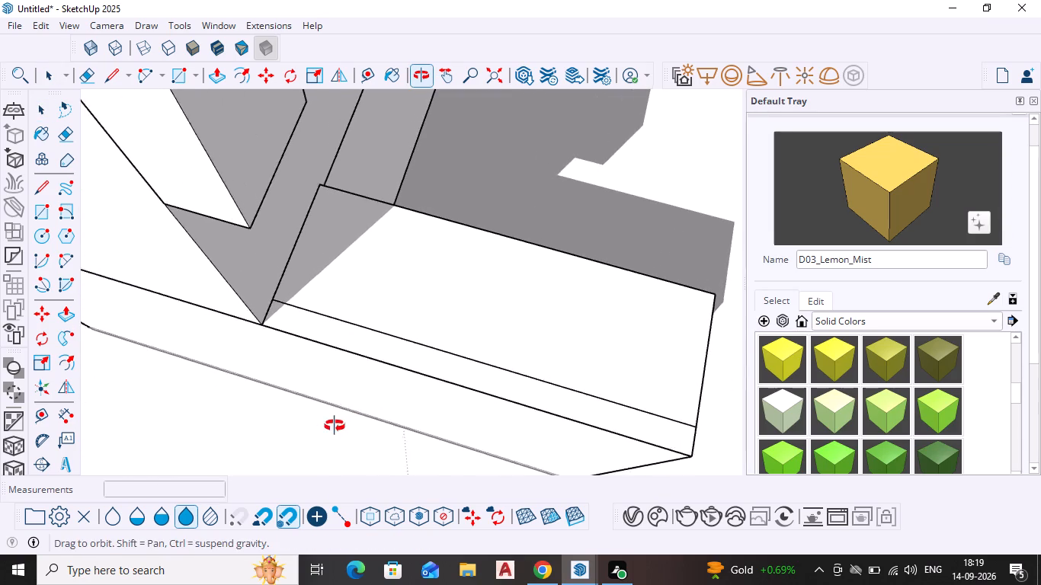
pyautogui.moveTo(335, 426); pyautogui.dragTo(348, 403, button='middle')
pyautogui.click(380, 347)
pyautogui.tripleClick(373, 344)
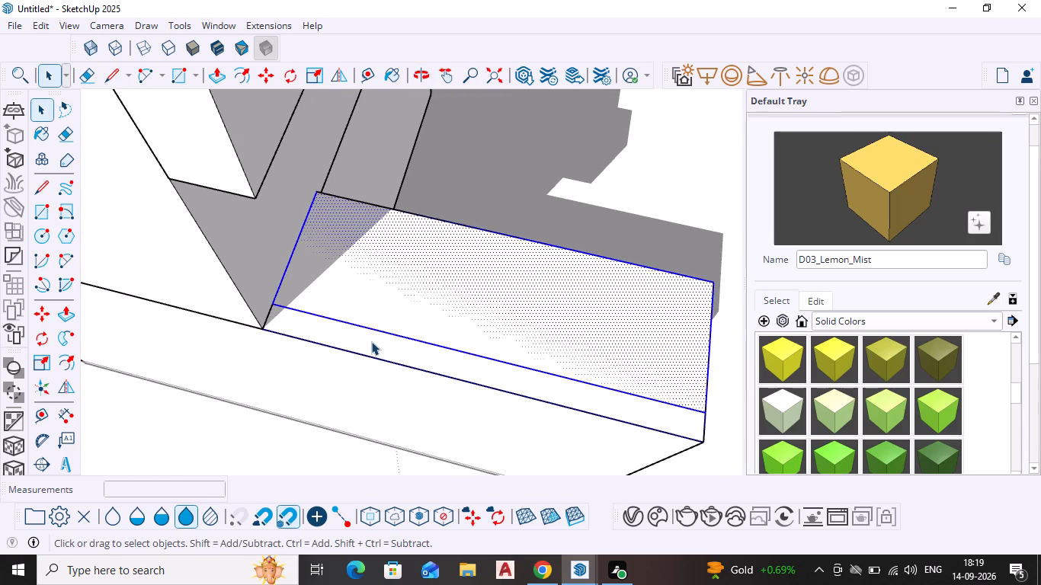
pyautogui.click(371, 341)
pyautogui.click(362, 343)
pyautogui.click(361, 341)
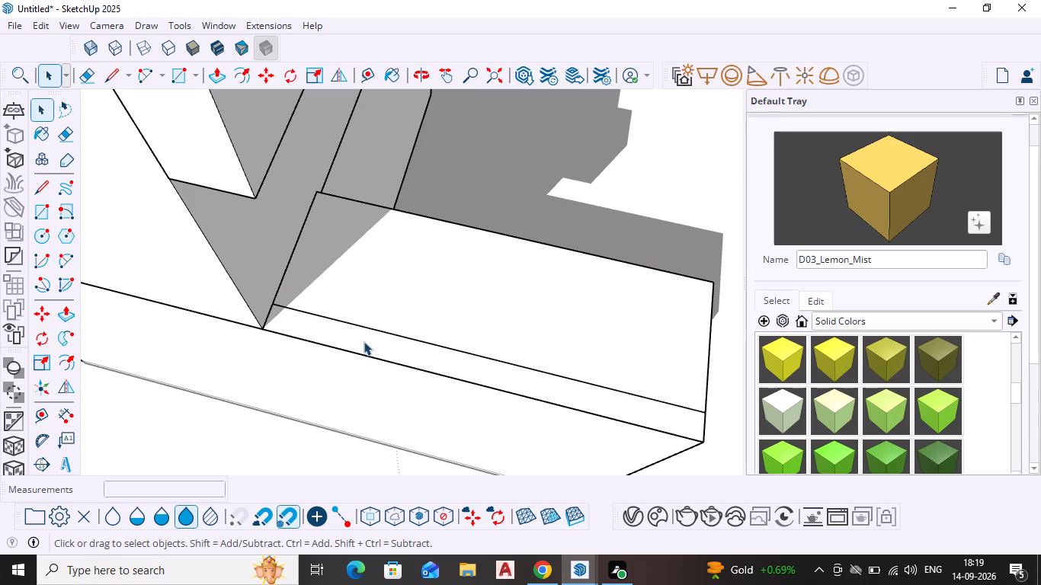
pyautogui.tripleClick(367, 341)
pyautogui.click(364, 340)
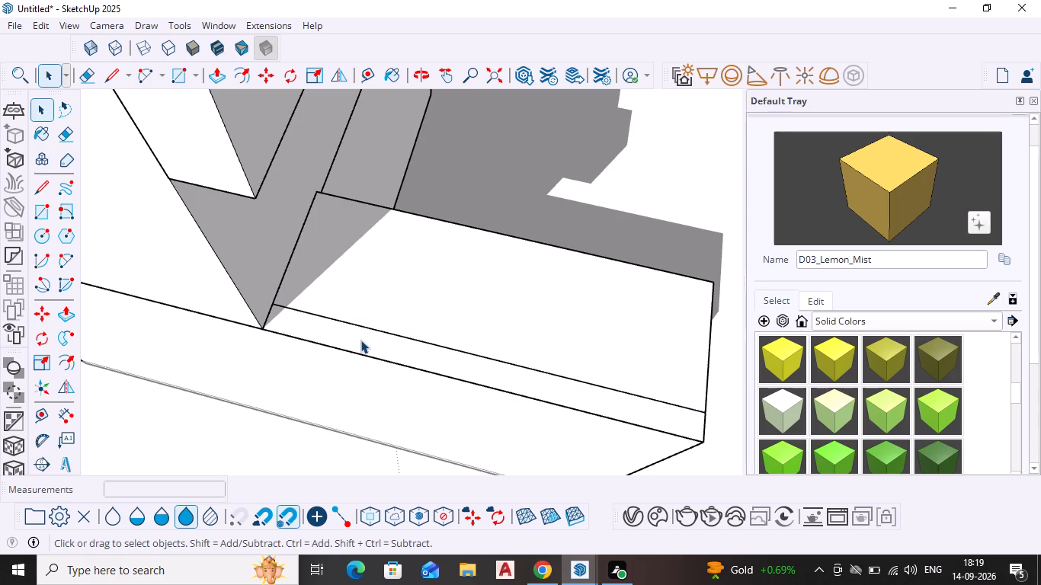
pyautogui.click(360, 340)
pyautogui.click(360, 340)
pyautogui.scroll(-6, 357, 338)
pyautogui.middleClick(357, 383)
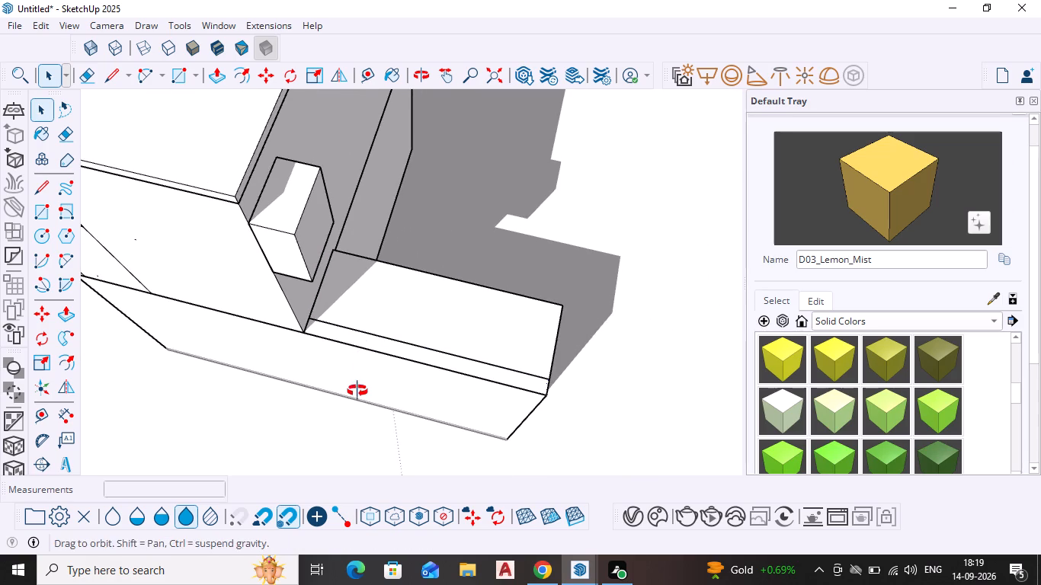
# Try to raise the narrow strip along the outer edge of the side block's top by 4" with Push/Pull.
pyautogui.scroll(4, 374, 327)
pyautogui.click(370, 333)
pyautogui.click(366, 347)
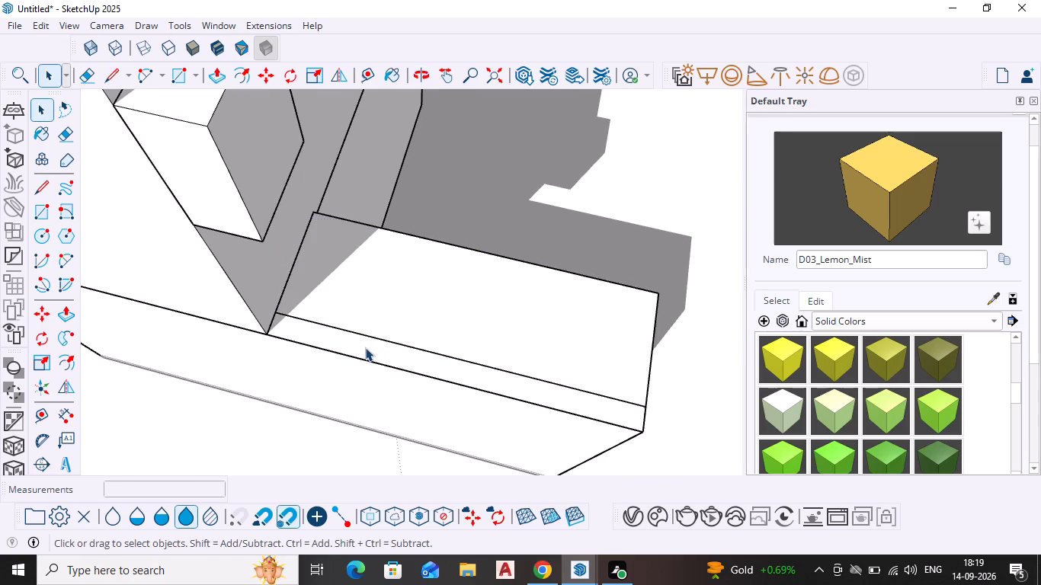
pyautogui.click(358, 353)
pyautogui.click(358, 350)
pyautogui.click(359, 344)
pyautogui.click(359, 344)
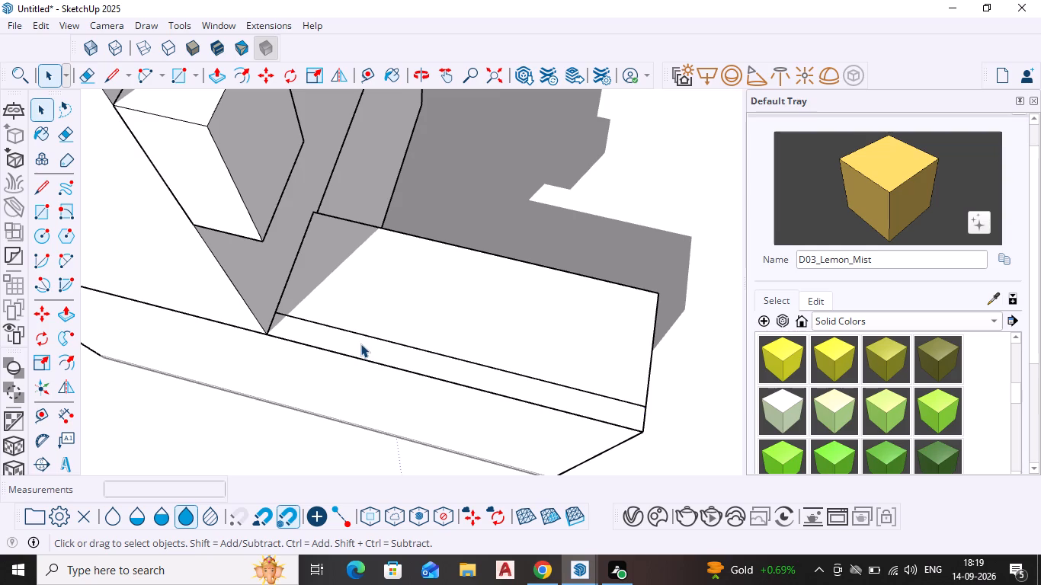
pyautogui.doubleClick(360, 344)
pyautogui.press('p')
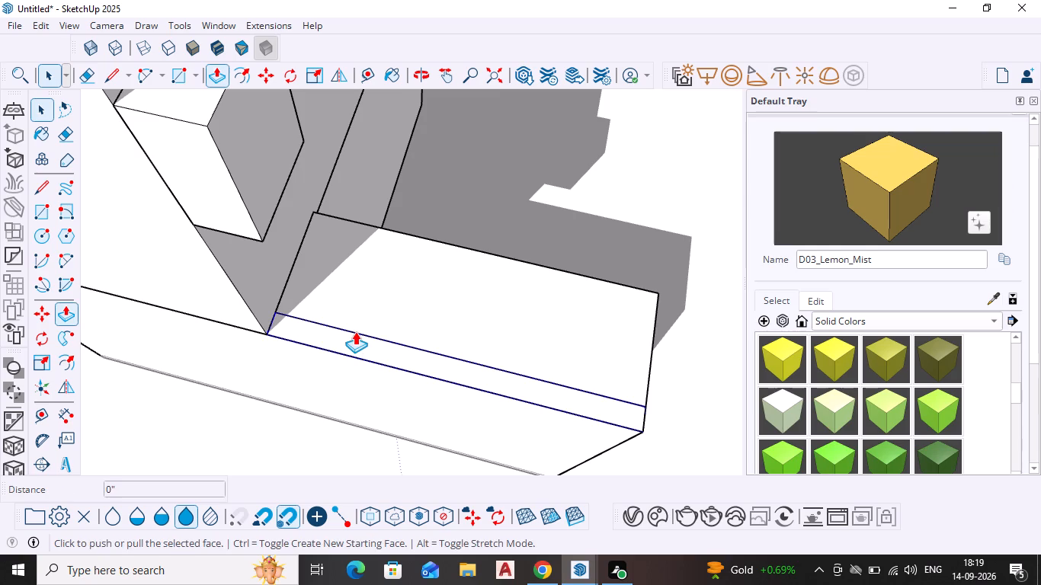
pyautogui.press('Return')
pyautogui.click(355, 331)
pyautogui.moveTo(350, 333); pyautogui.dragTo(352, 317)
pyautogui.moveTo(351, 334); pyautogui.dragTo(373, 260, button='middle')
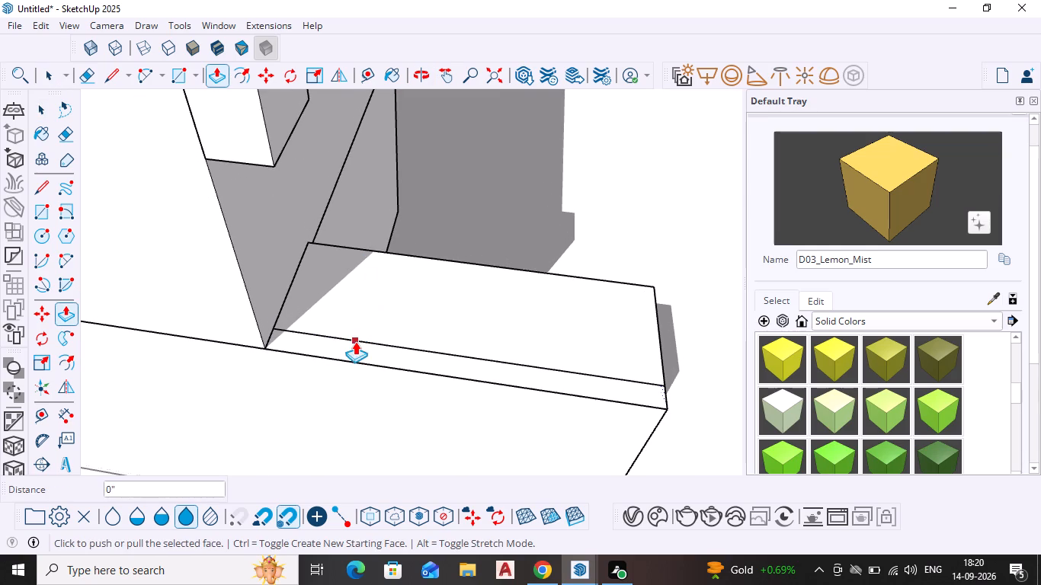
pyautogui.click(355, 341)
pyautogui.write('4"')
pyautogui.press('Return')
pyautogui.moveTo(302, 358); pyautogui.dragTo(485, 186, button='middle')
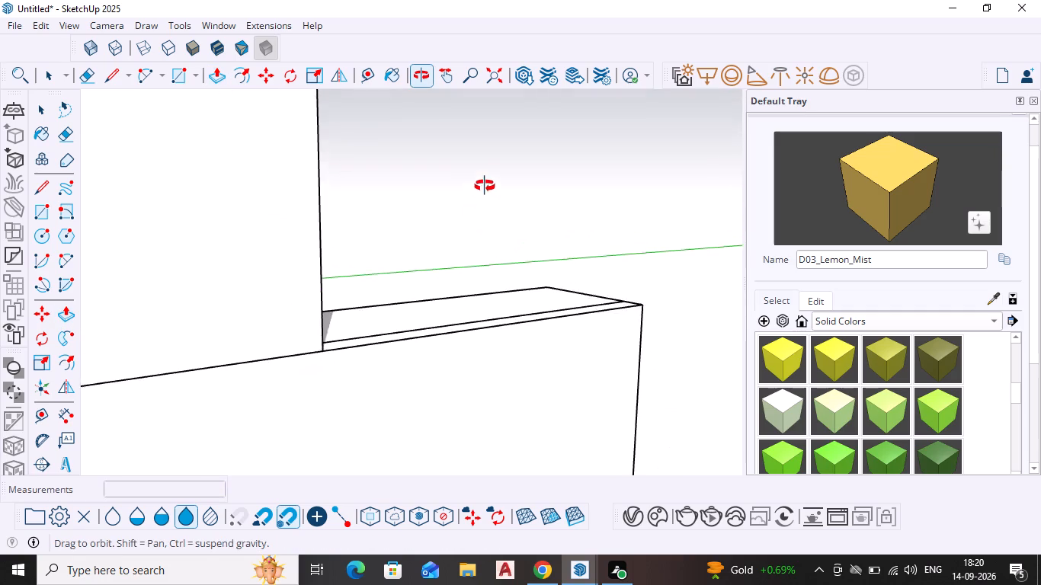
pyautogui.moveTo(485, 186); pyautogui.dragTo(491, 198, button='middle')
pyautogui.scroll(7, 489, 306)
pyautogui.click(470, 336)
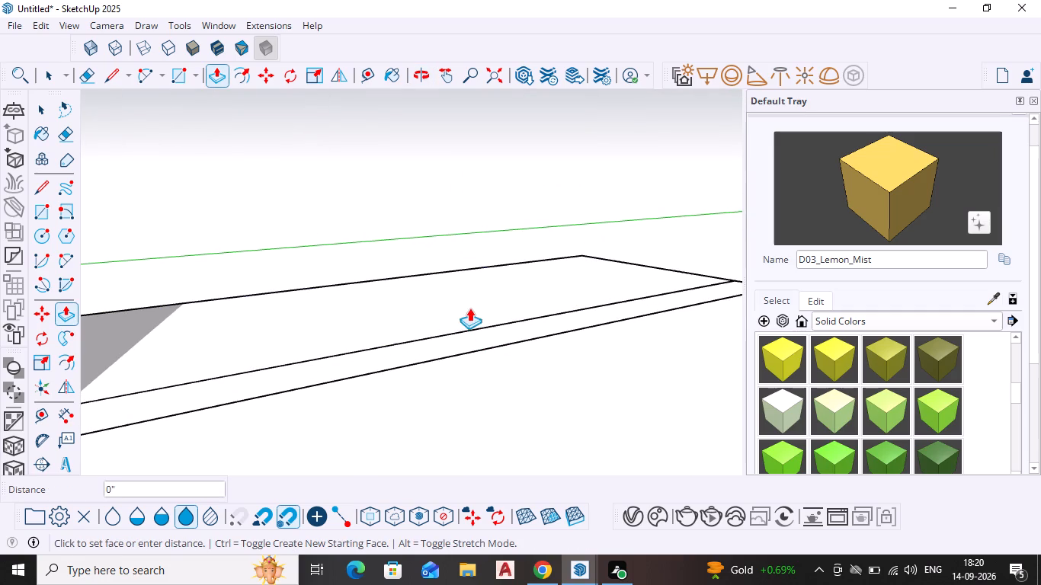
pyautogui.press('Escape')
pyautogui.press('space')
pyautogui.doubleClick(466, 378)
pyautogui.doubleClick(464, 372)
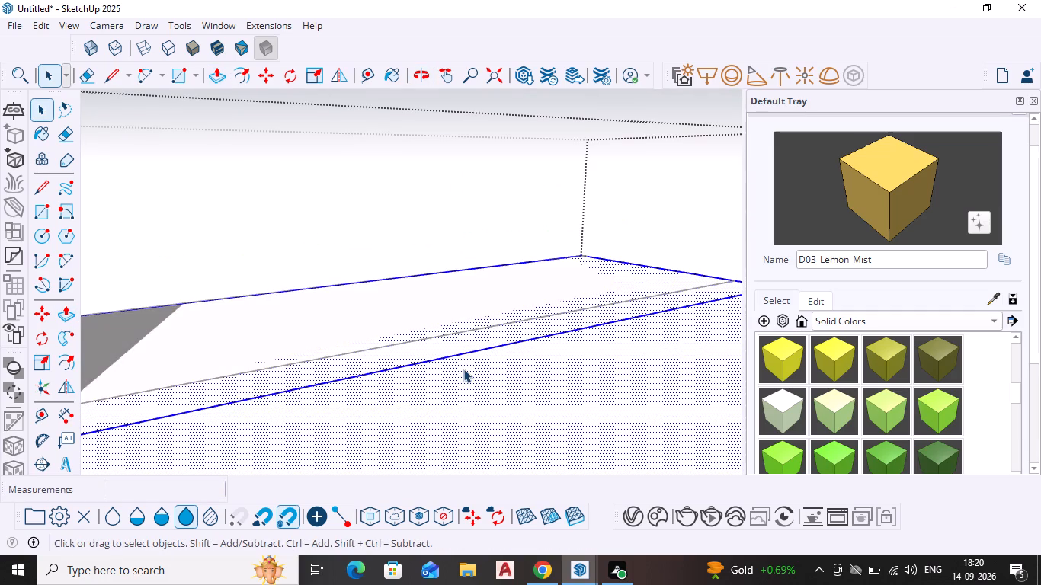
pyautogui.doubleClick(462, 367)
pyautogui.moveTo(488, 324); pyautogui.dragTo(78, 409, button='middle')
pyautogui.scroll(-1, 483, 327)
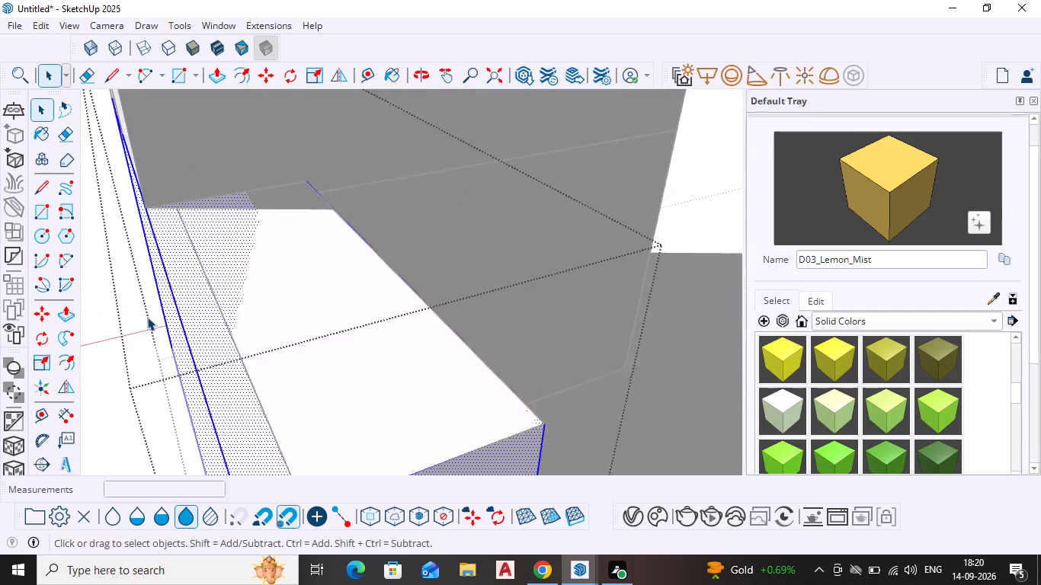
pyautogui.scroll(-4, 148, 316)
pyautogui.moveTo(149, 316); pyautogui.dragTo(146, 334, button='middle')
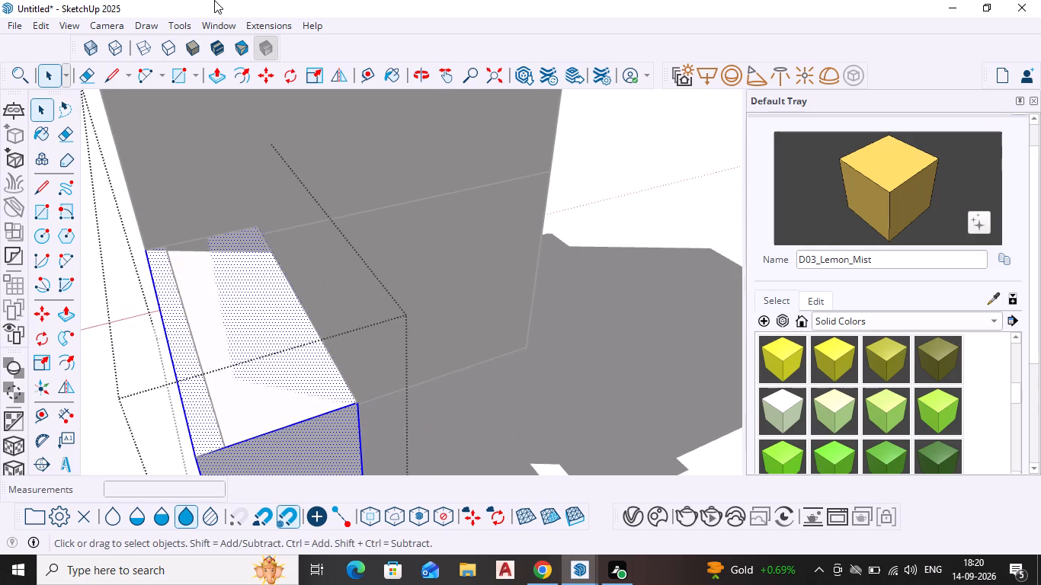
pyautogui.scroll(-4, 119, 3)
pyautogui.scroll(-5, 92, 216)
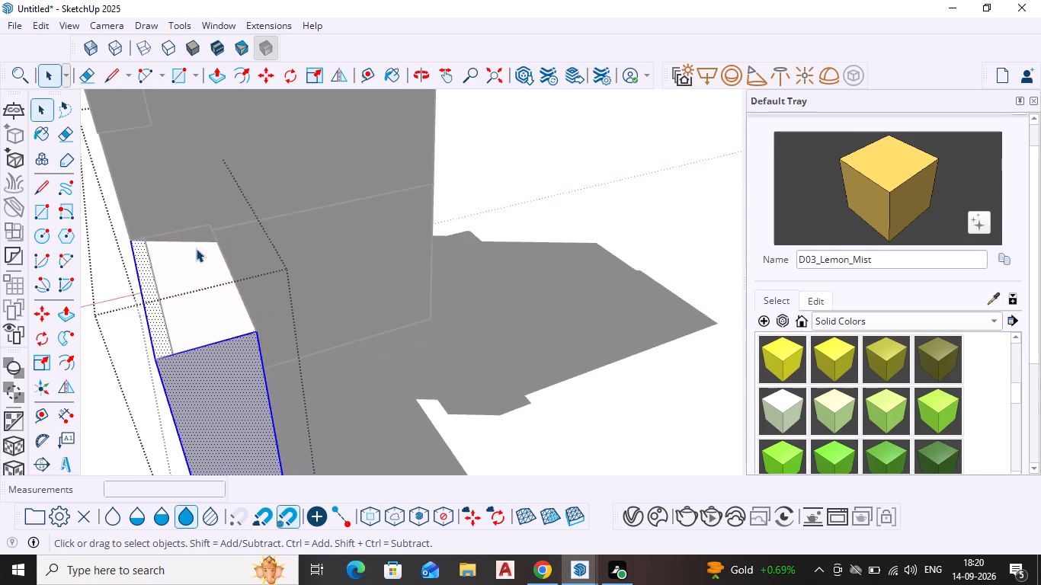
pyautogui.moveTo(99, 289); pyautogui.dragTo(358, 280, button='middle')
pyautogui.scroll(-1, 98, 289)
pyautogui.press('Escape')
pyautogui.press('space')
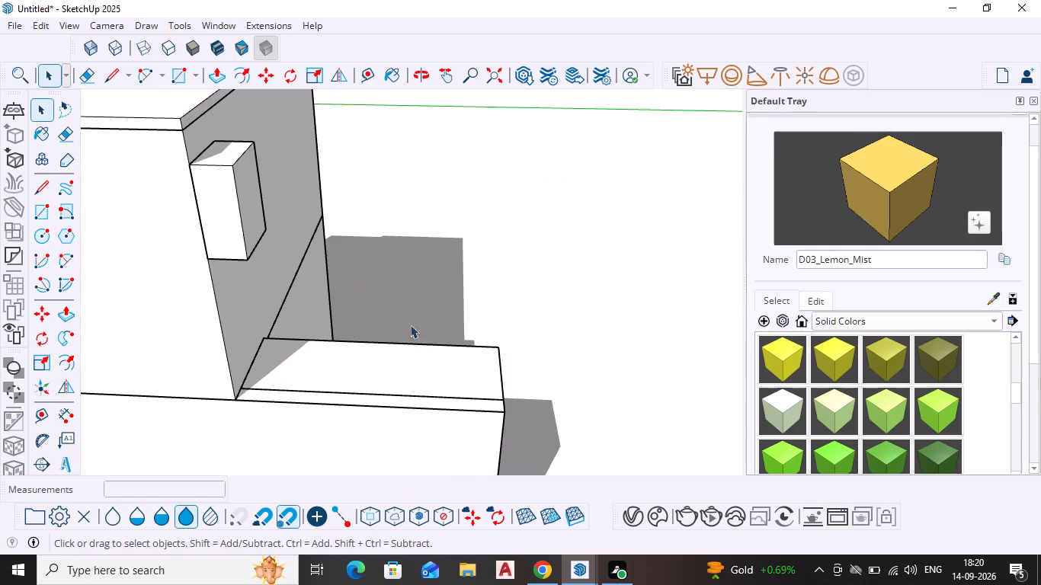
# Delete the line separating the narrow outer strip from the wide face on the side block's top.
pyautogui.click(408, 394)
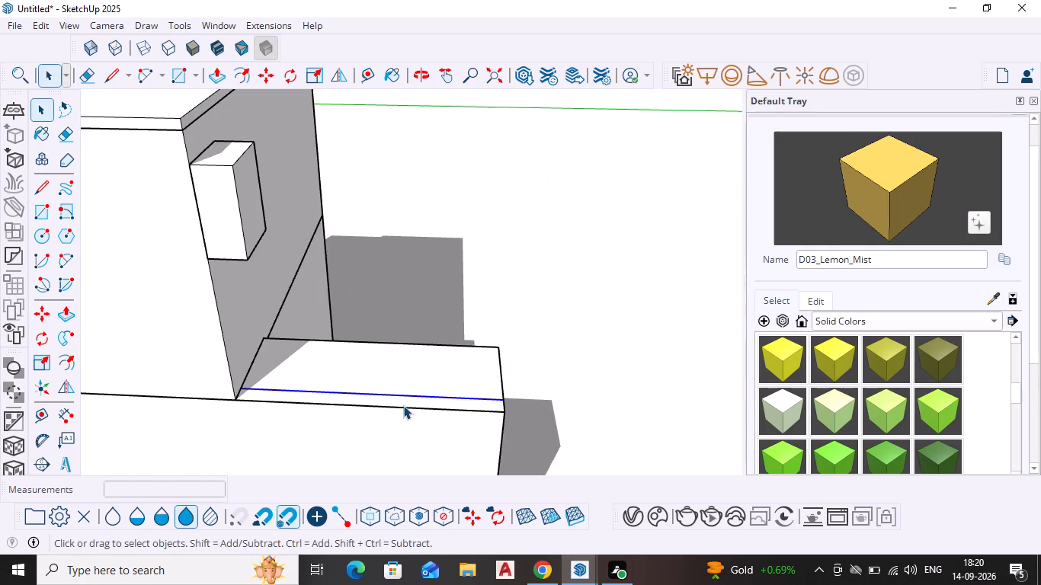
pyautogui.click(403, 398)
pyautogui.scroll(-1, 401, 382)
pyautogui.moveTo(397, 386); pyautogui.dragTo(281, 464, button='middle')
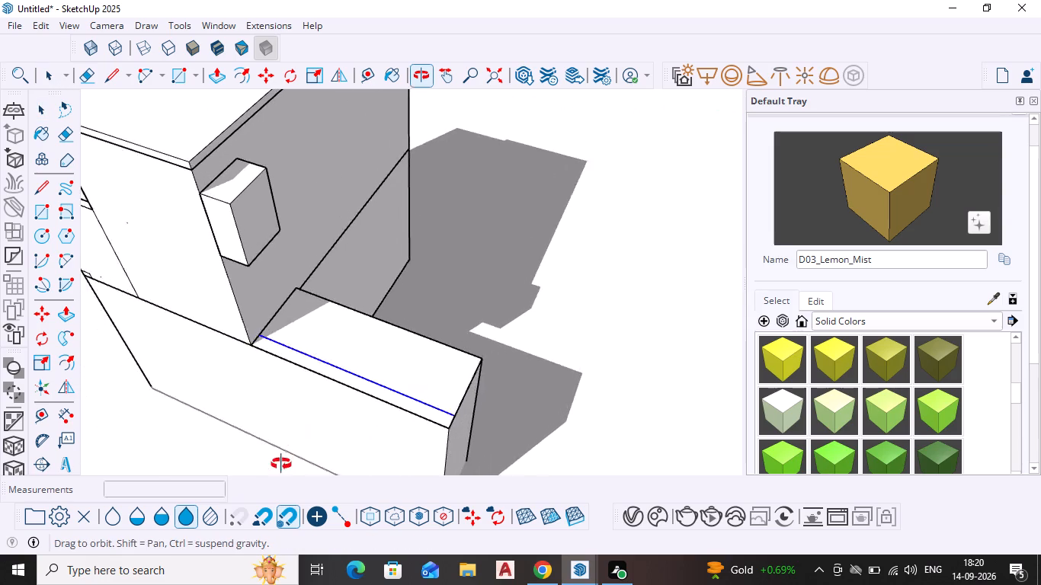
pyautogui.moveTo(281, 464); pyautogui.dragTo(283, 455, button='middle')
pyautogui.scroll(4, 309, 351)
pyautogui.click(309, 364)
pyautogui.click(310, 365)
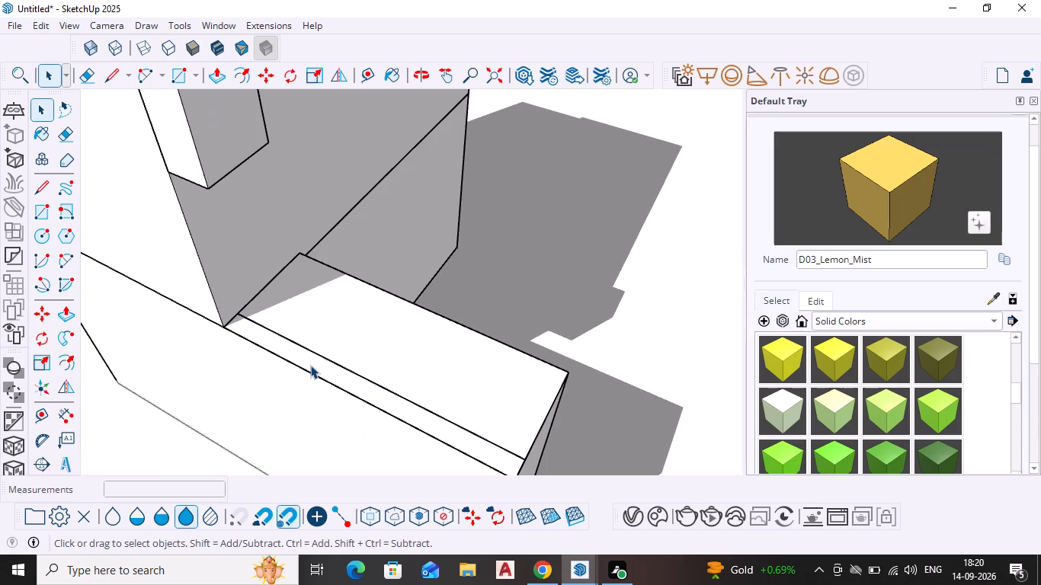
pyautogui.click(329, 360)
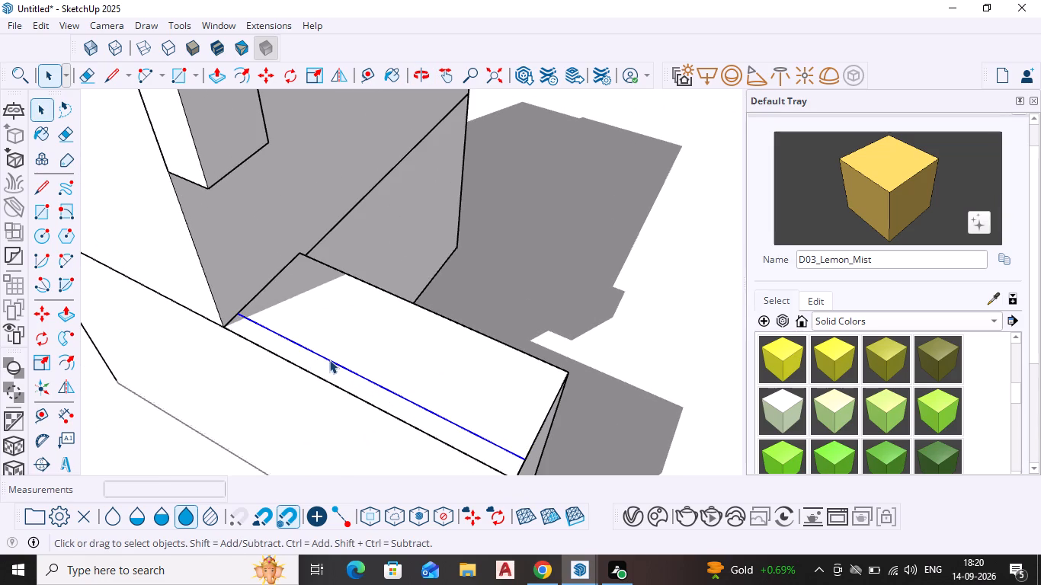
pyautogui.press('Delete')
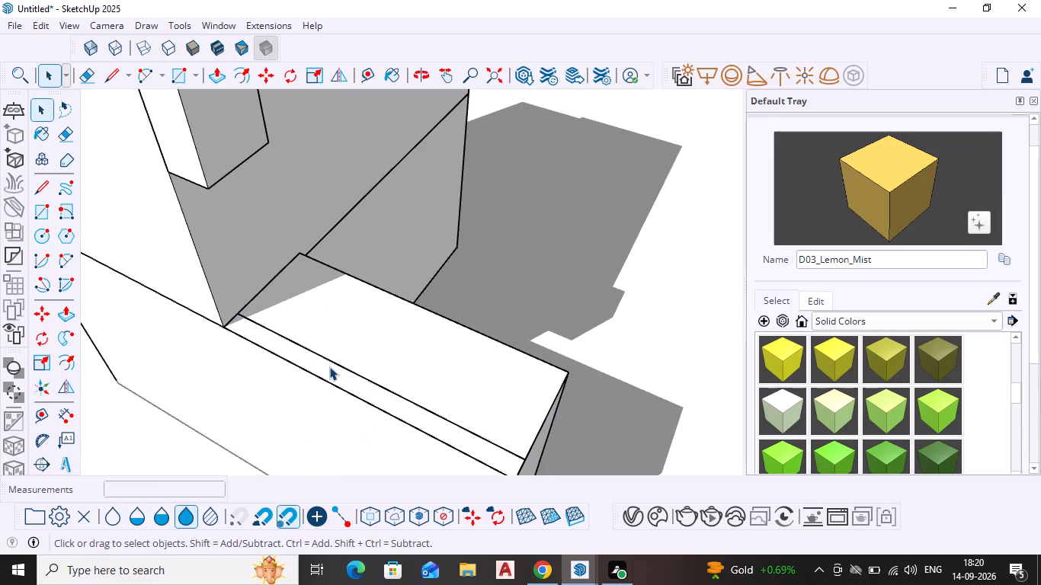
pyautogui.click(329, 366)
pyautogui.click(328, 369)
pyautogui.scroll(4, 335, 363)
pyautogui.scroll(-3, 332, 369)
pyautogui.click(321, 366)
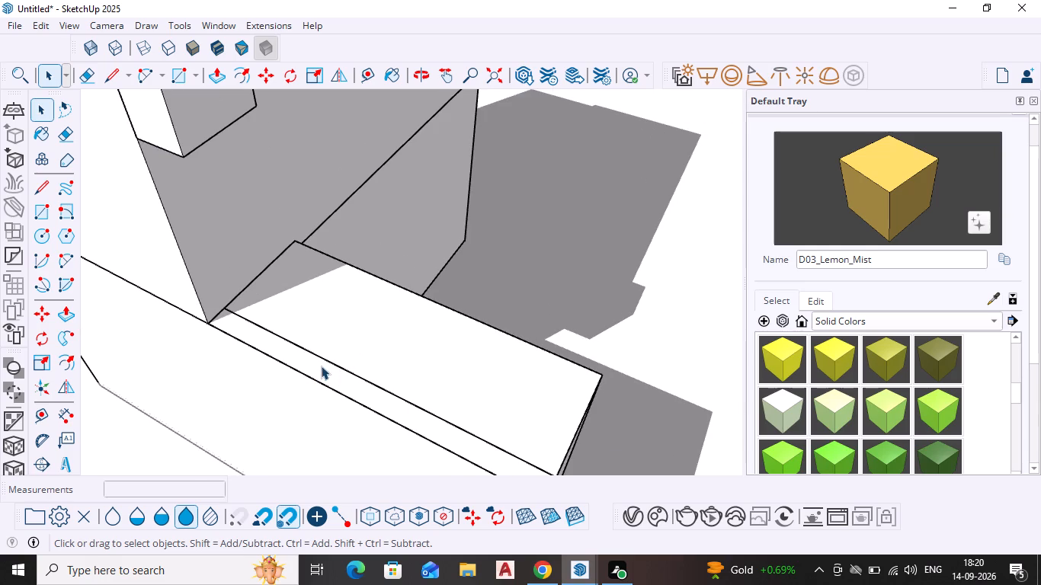
# Draw a rectangle of about 7 5/8" by 9' 7 9/16" over the narrow outer strip of the side block's top.
pyautogui.scroll(-2, 357, 340)
pyautogui.moveTo(346, 347); pyautogui.dragTo(136, 369, button='middle')
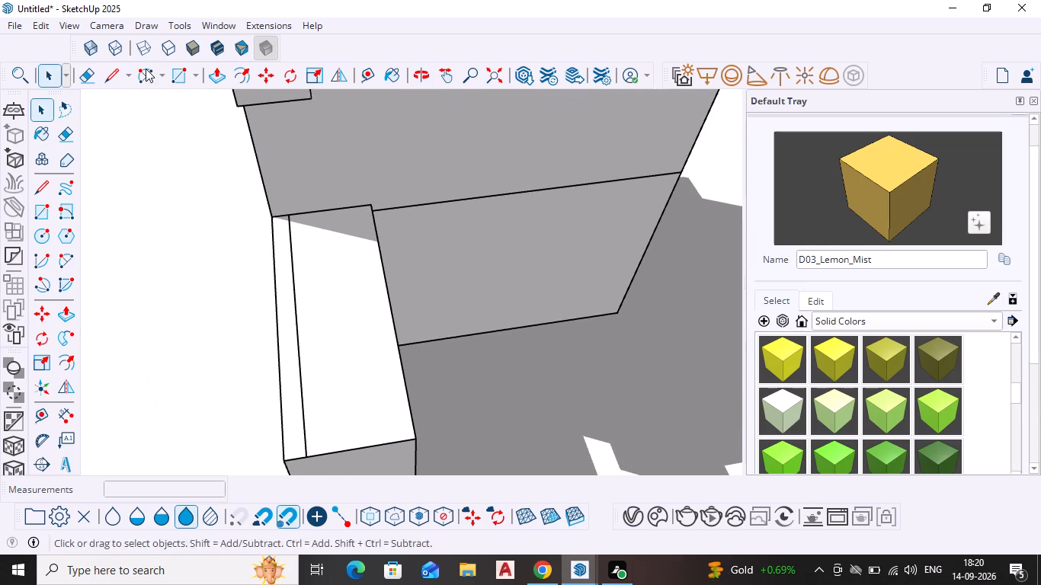
pyautogui.click(181, 74)
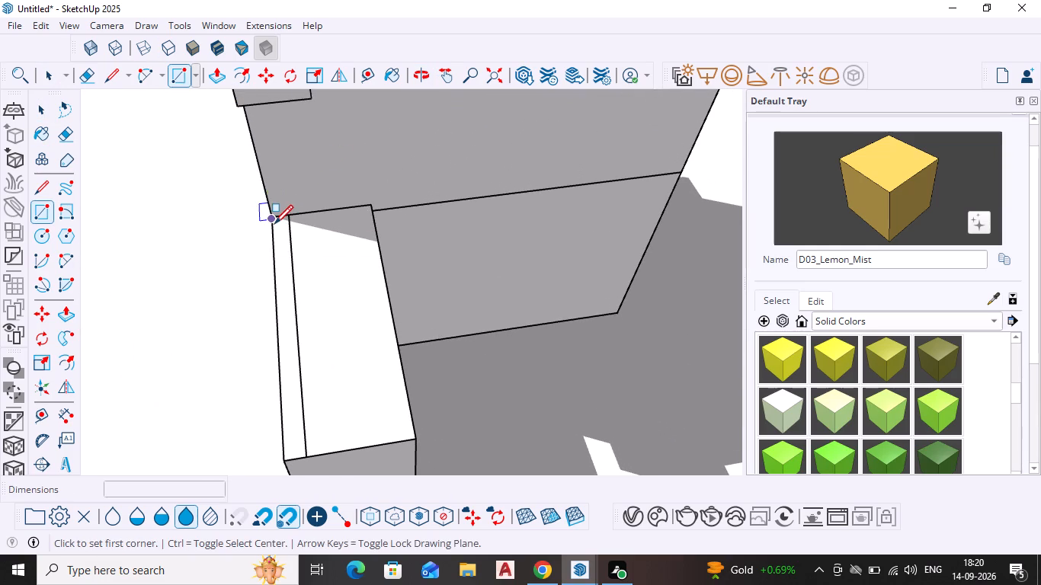
pyautogui.click(274, 223)
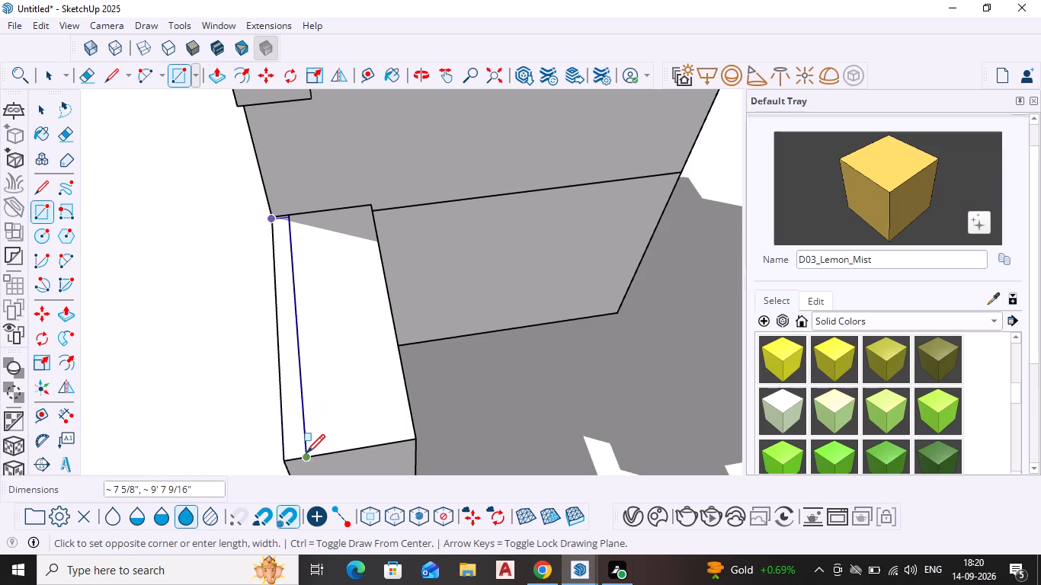
pyautogui.click(306, 455)
pyautogui.press('space')
# Raise the narrow rectangular face along the side block's outer top edge by 4" with Push/Pull.
pyautogui.click(286, 376)
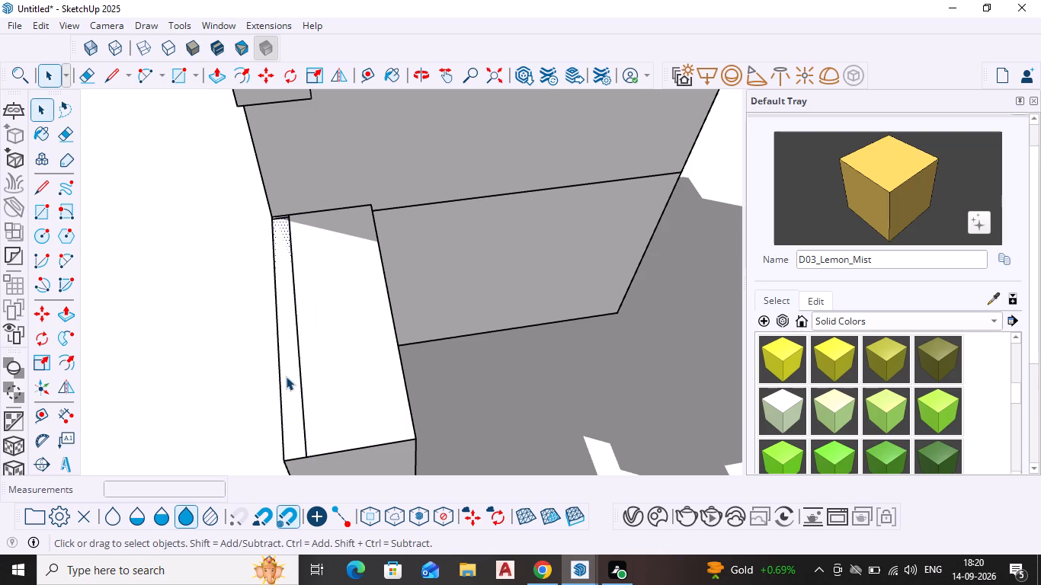
pyautogui.tripleClick(290, 374)
pyautogui.click(290, 374)
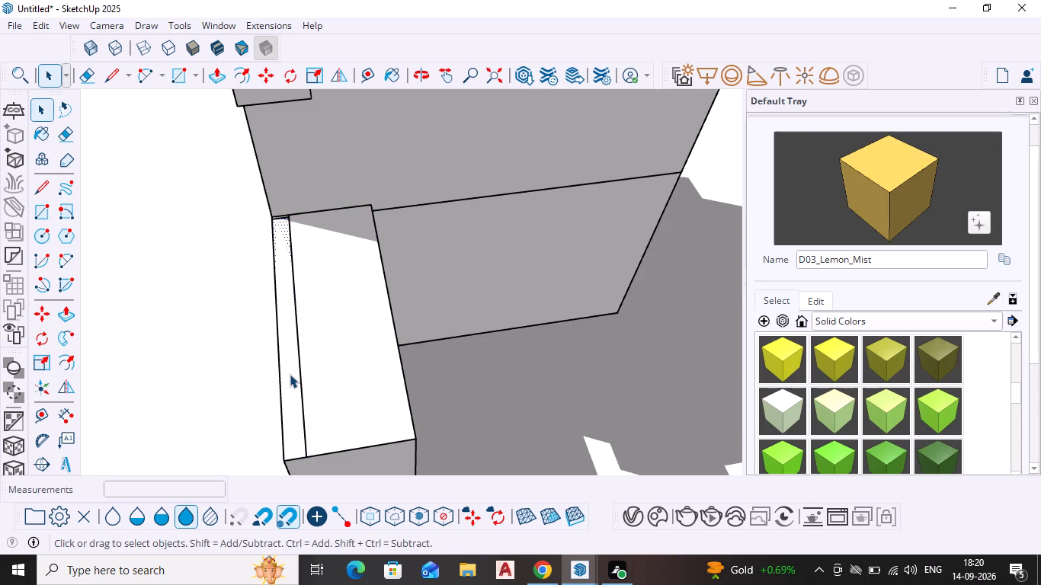
pyautogui.click(290, 374)
pyautogui.click(290, 374)
pyautogui.scroll(4, 290, 374)
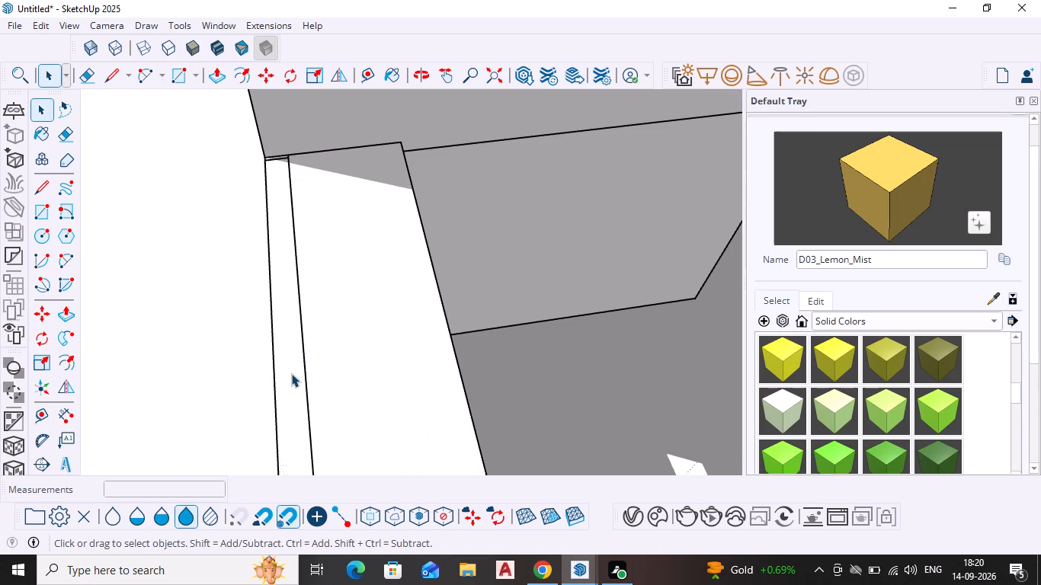
pyautogui.click(284, 388)
pyautogui.scroll(-6, 287, 386)
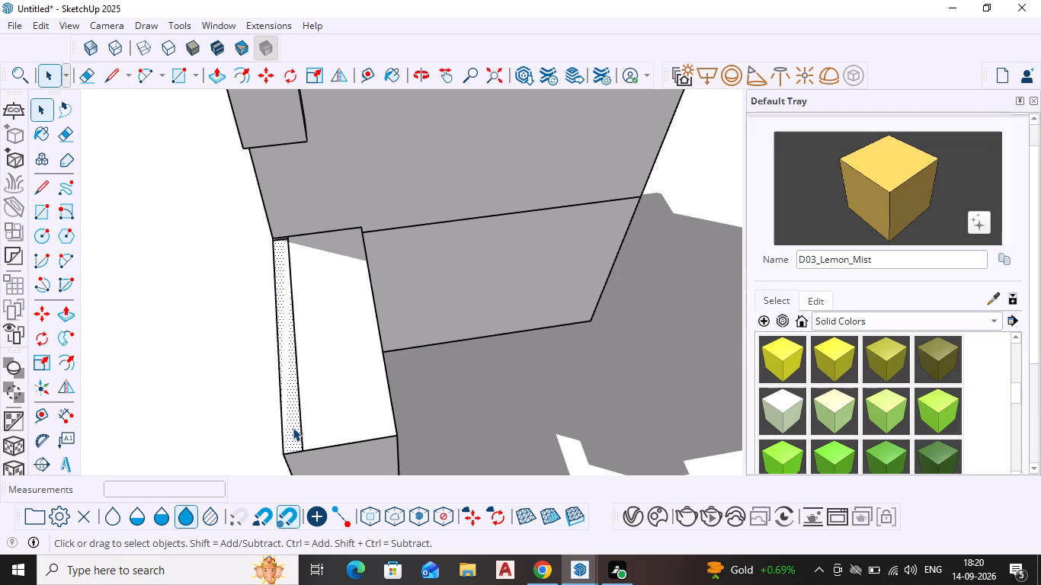
pyautogui.press('p')
pyautogui.press('Return')
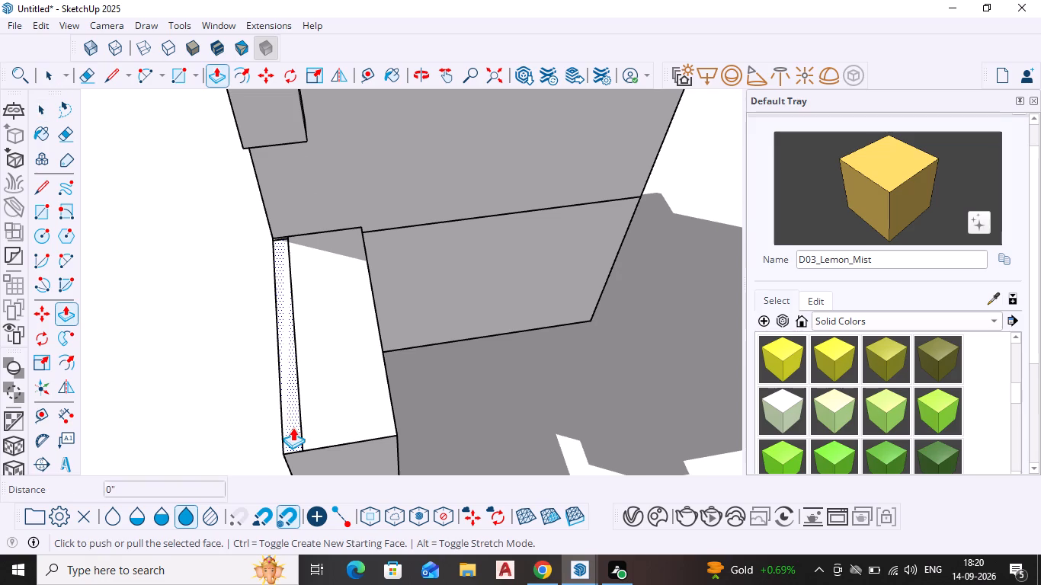
pyautogui.click(293, 427)
pyautogui.press('4')
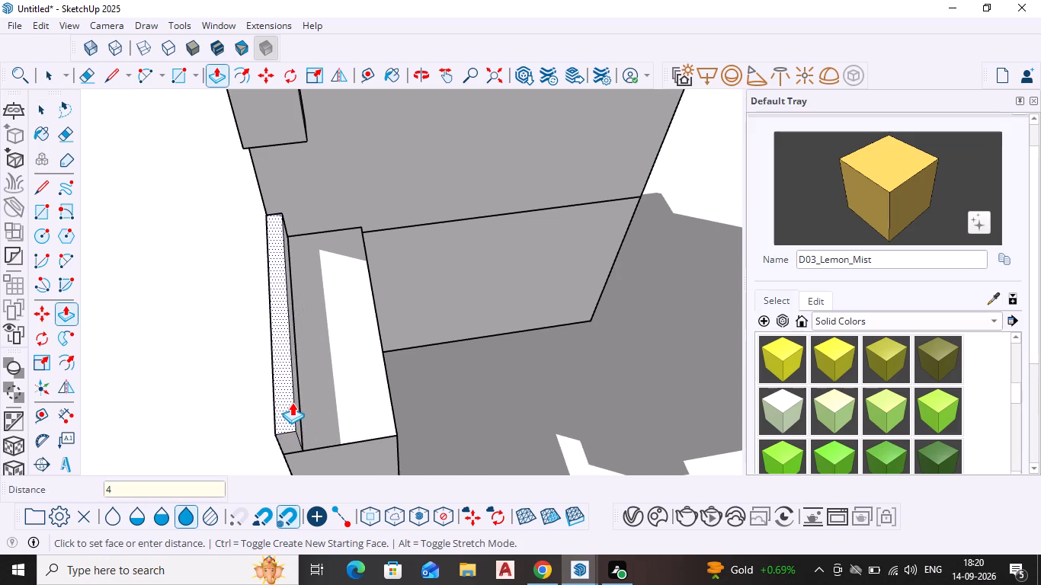
pyautogui.hotkey('shift', '"')
pyautogui.press('Return')
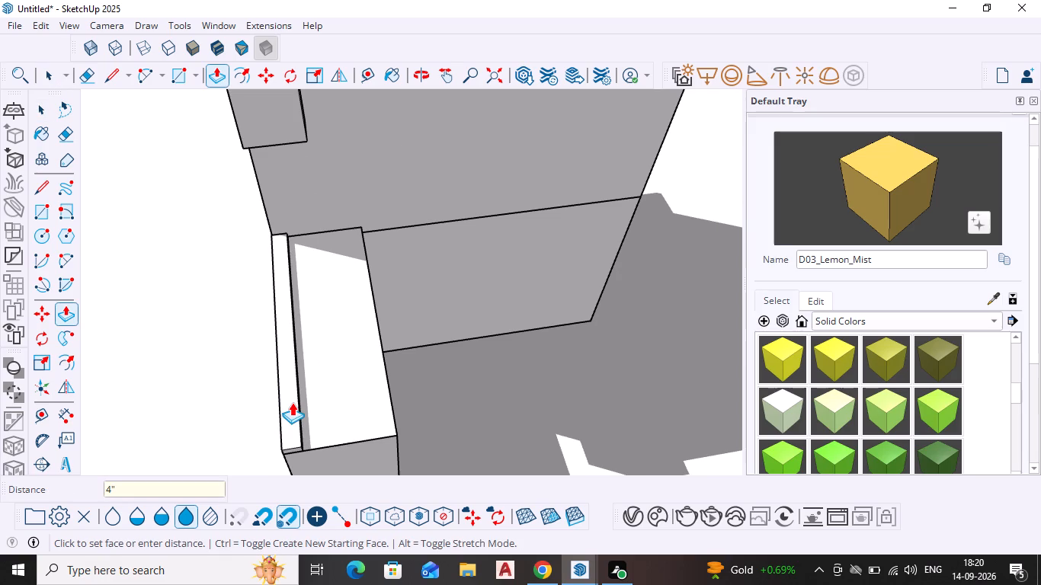
pyautogui.press('Escape')
pyautogui.press('space')
# Examine the side block's raised outer edge strip and the whole house from the rear, side and front.
pyautogui.scroll(-3, 216, 383)
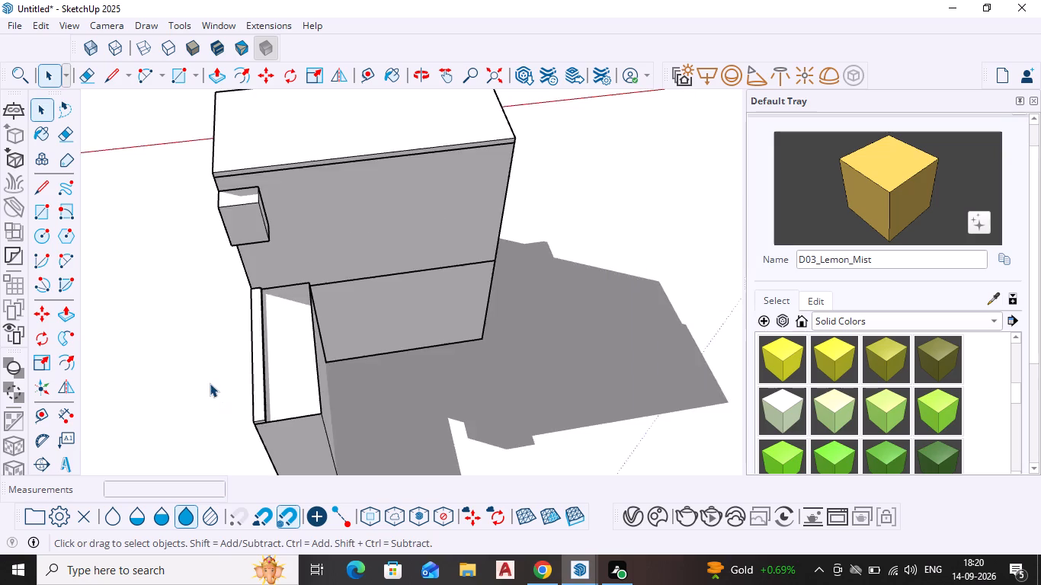
pyautogui.scroll(-3, 210, 383)
pyautogui.moveTo(219, 383); pyautogui.dragTo(624, 90, button='middle')
pyautogui.scroll(-1, 585, 197)
pyautogui.scroll(1, 597, 127)
pyautogui.moveTo(228, 374); pyautogui.dragTo(472, 502, button='middle')
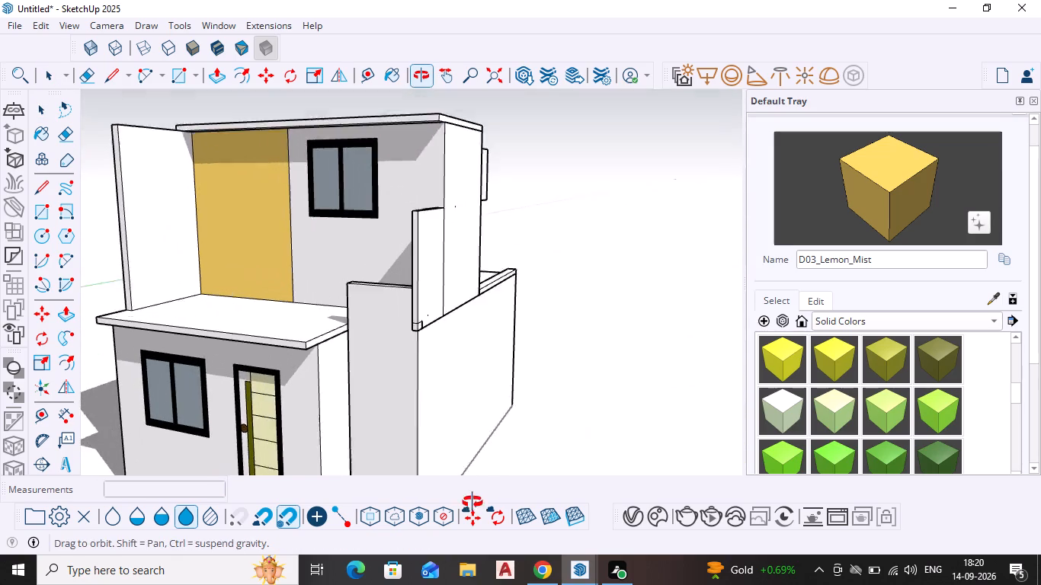
pyautogui.moveTo(472, 502); pyautogui.dragTo(474, 500, button='middle')
pyautogui.scroll(-1, 470, 344)
pyautogui.middleClick(468, 344)
pyautogui.scroll(-3, 337, 398)
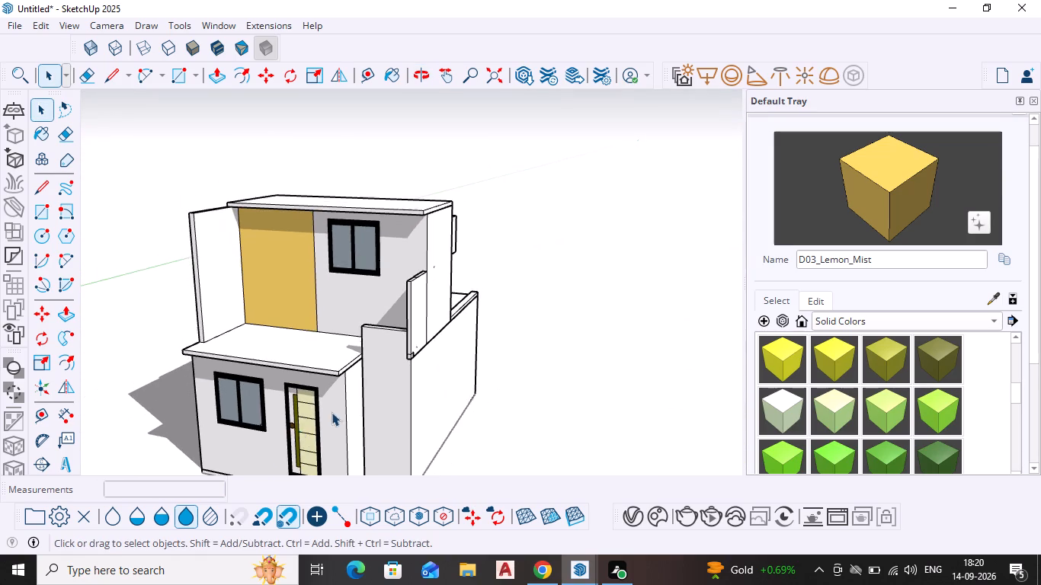
pyautogui.moveTo(207, 475); pyautogui.dragTo(319, 435, button='middle')
pyautogui.scroll(-5, 477, 299)
pyautogui.moveTo(472, 352); pyautogui.dragTo(472, 353, button='middle')
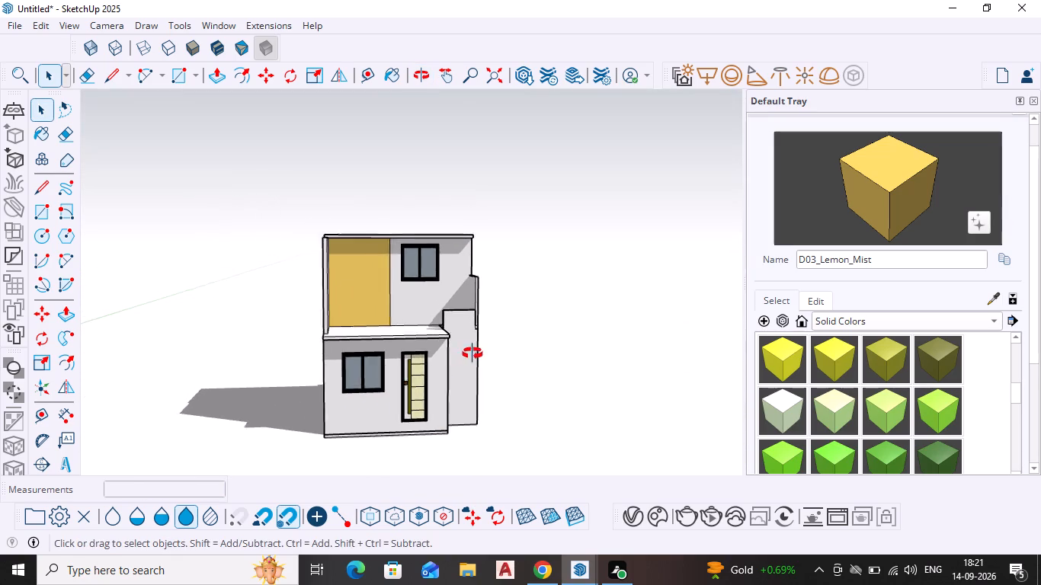
pyautogui.moveTo(472, 353); pyautogui.dragTo(450, 379, button='middle')
pyautogui.scroll(4, 461, 385)
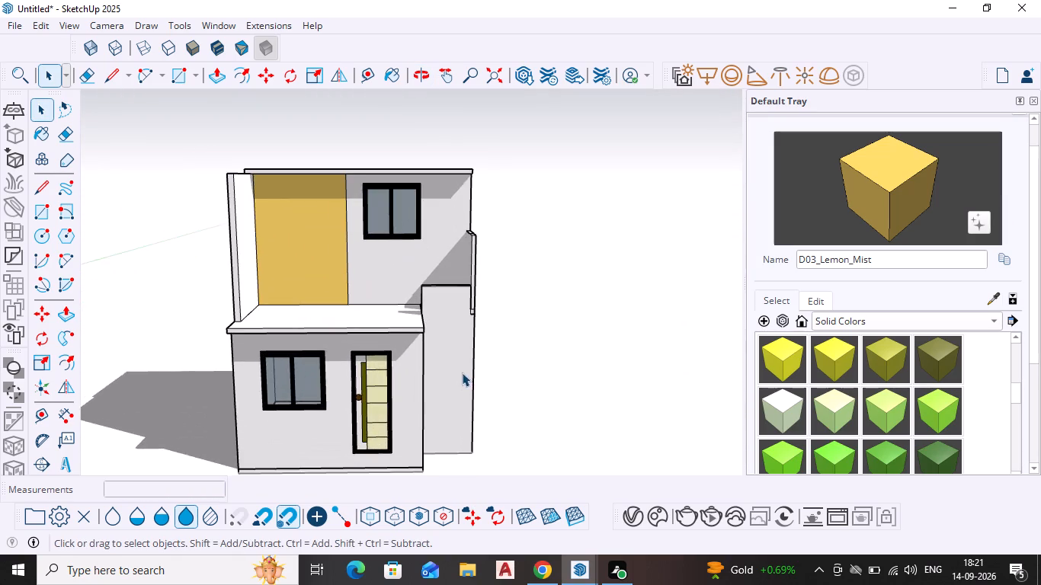
pyautogui.scroll(2, 462, 372)
pyautogui.scroll(-1, 460, 330)
pyautogui.moveTo(460, 337); pyautogui.dragTo(442, 363, button='middle')
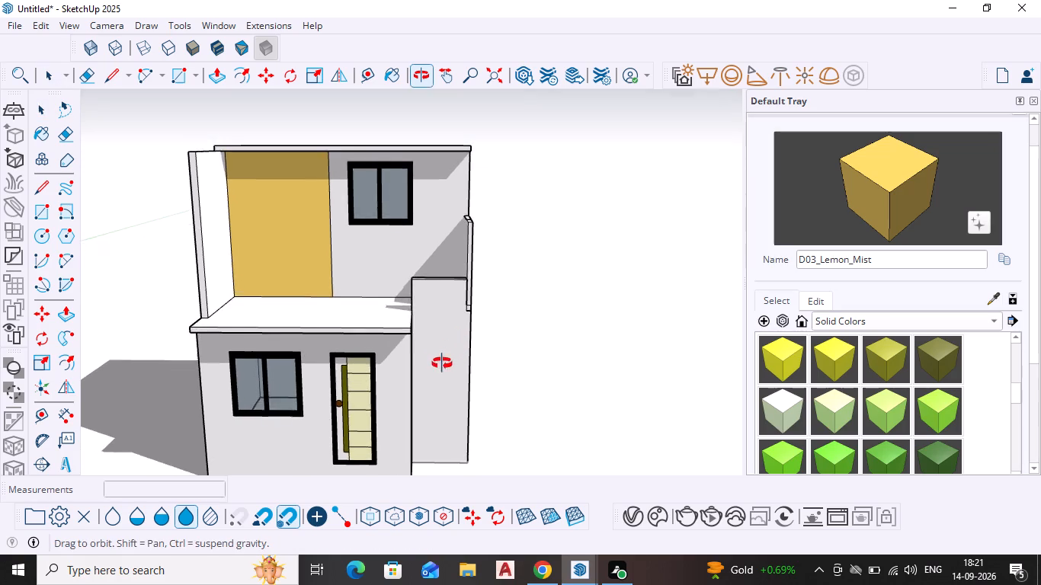
pyautogui.moveTo(442, 363); pyautogui.dragTo(435, 376, button='middle')
pyautogui.scroll(-2, 405, 375)
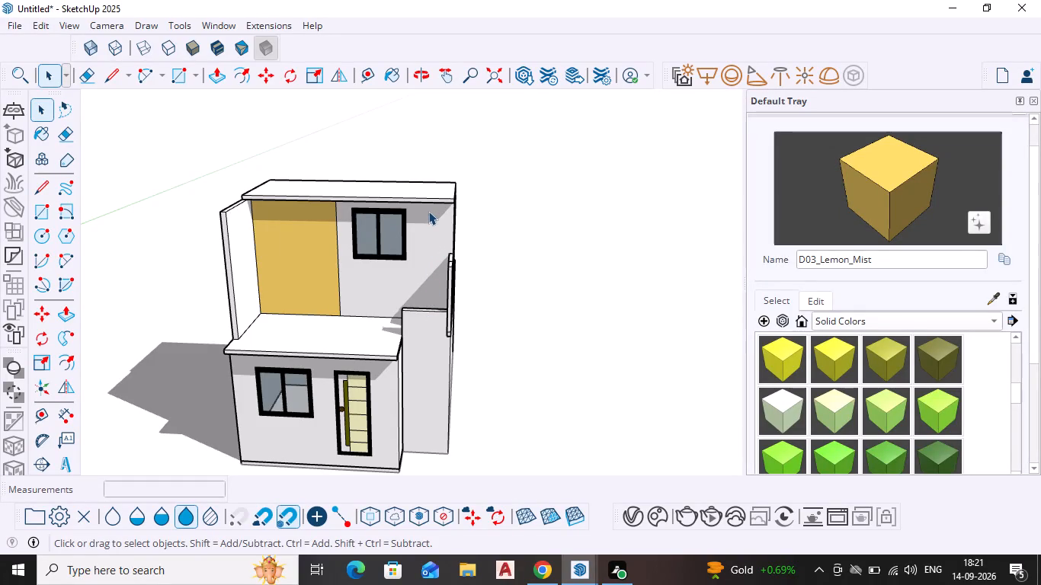
pyautogui.moveTo(419, 222); pyautogui.dragTo(424, 147, button='middle')
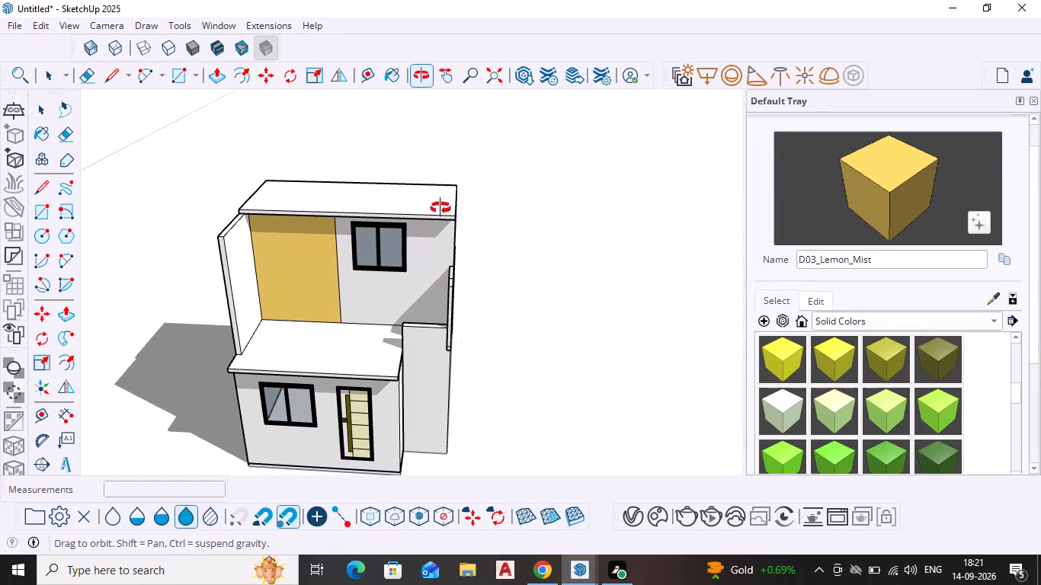
# Start saving the house model and purge its unused components, materials, environments, styles and tags.
pyautogui.moveTo(471, 432); pyautogui.dragTo(463, 464, button='middle')
pyautogui.scroll(-1, 450, 334)
pyautogui.moveTo(450, 334); pyautogui.dragTo(454, 375, button='middle')
pyautogui.scroll(3, 406, 430)
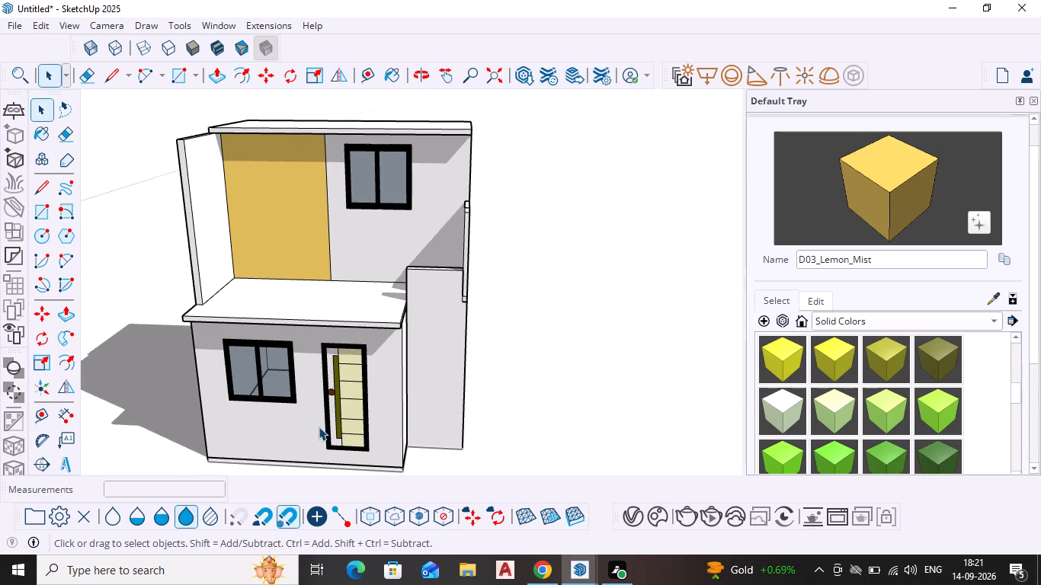
pyautogui.hotkey('ctrl', 's')
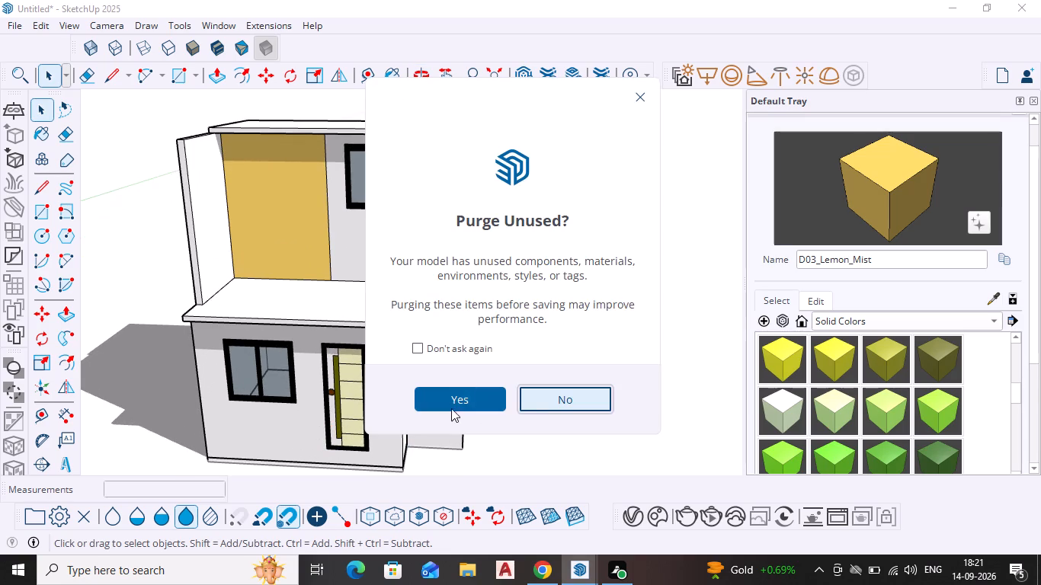
pyautogui.click(456, 393)
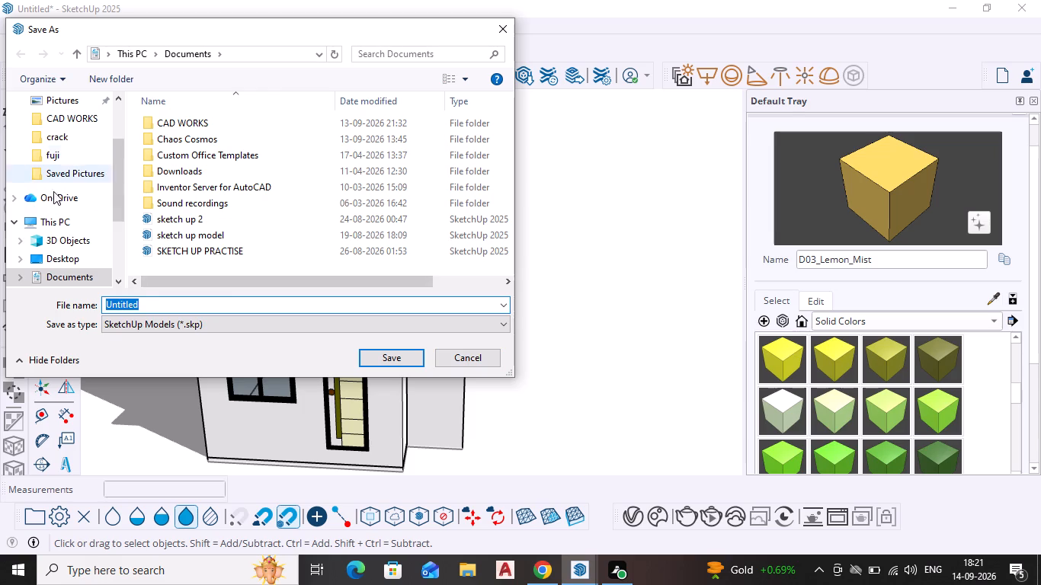
# Save the model to the Desktop folder under the file name "sep 14 3d sketchup".
pyautogui.click(66, 254)
pyautogui.click(149, 306)
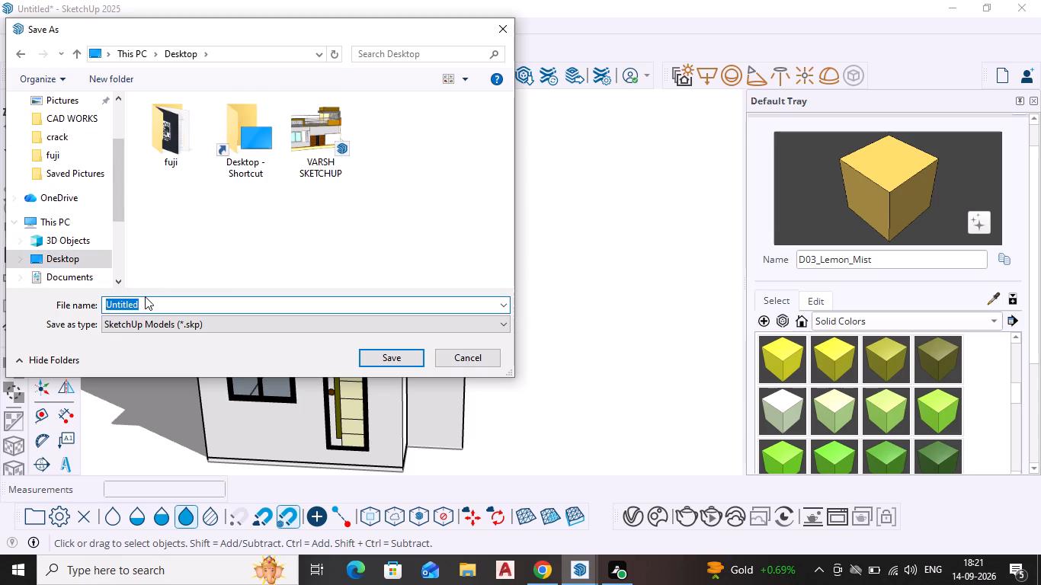
pyautogui.press('BackSpace')
pyautogui.write('sep')
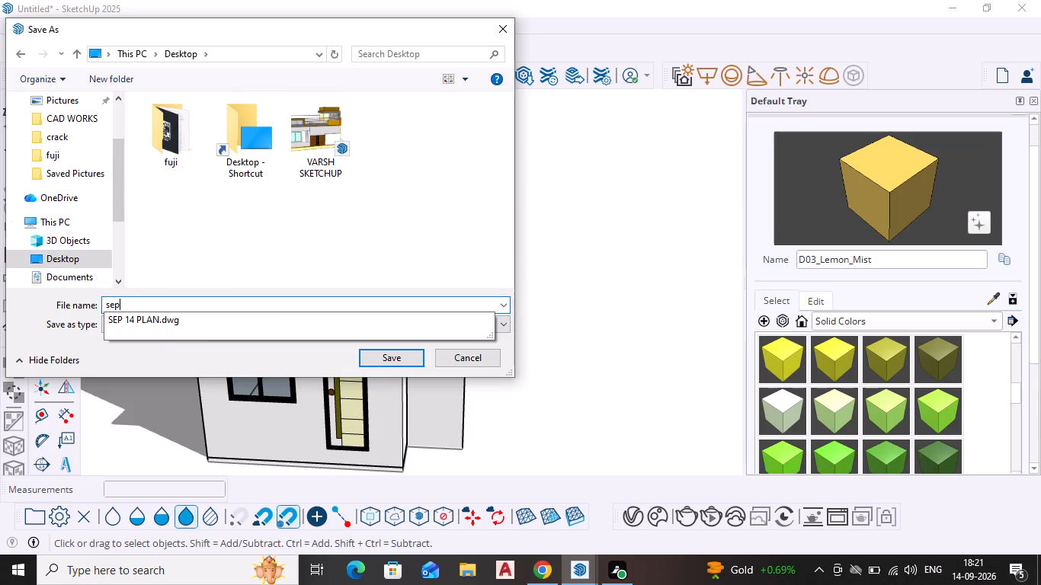
pyautogui.press('space')
pyautogui.press('1')
pyautogui.write('4')
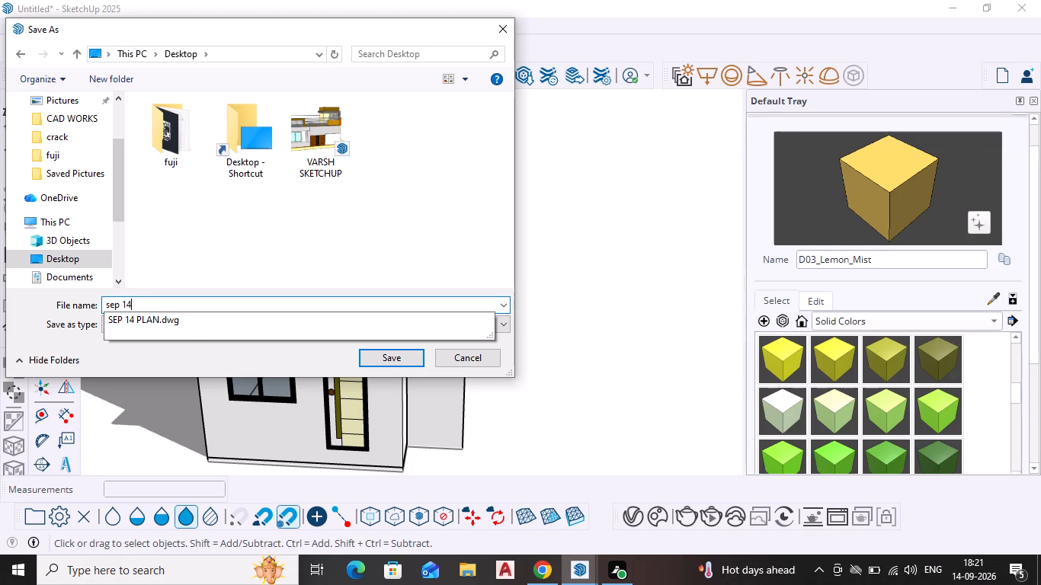
pyautogui.press('space')
pyautogui.write('3d')
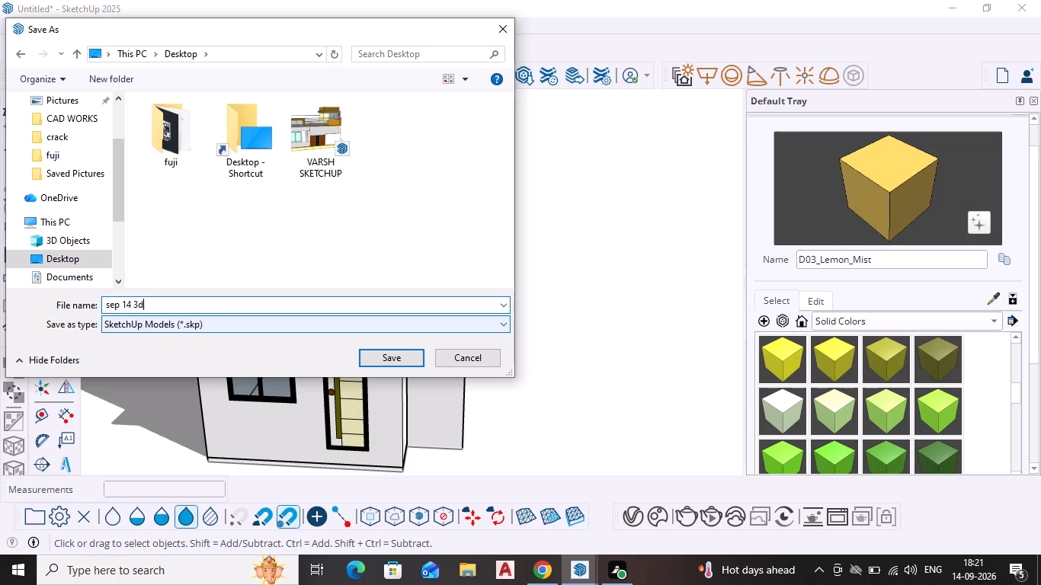
pyautogui.press('space')
pyautogui.write('sketc')
pyautogui.write('hup')
pyautogui.click(386, 354)
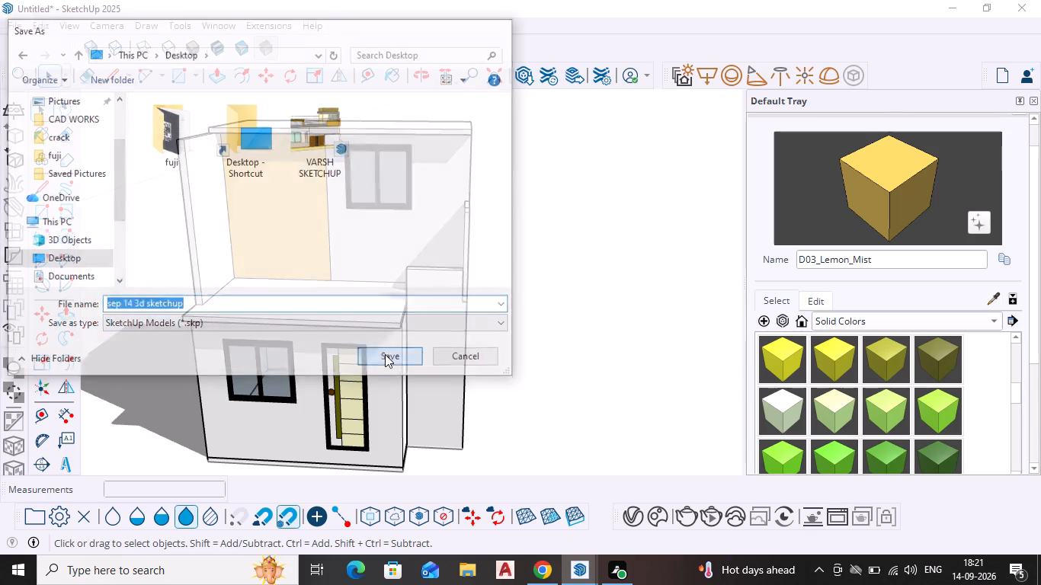
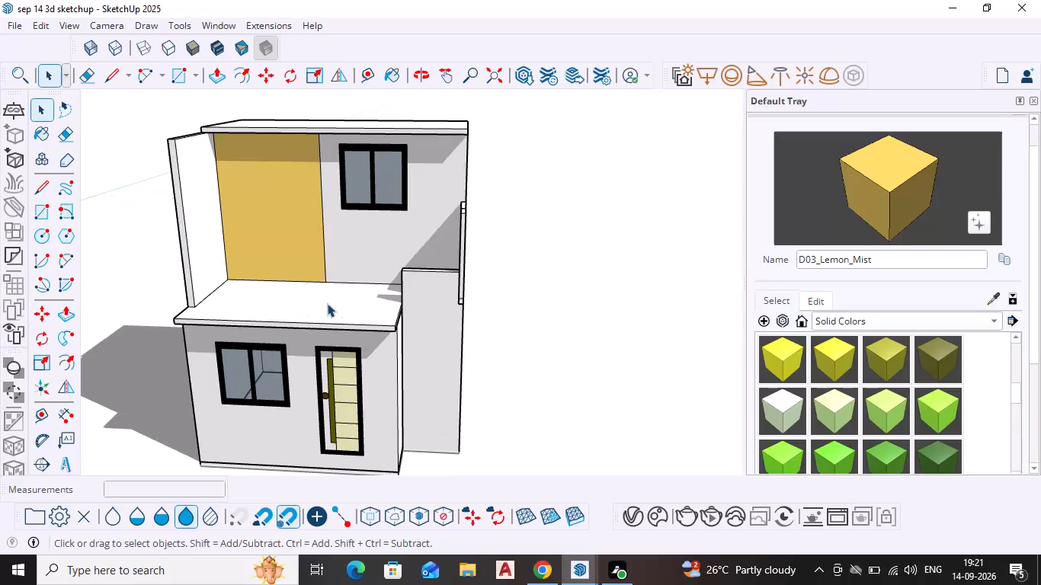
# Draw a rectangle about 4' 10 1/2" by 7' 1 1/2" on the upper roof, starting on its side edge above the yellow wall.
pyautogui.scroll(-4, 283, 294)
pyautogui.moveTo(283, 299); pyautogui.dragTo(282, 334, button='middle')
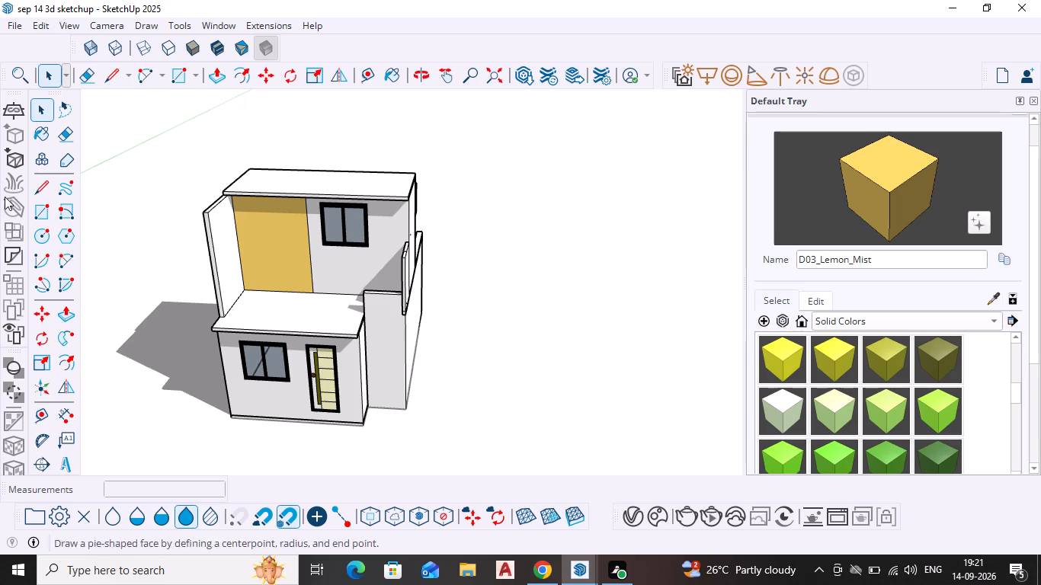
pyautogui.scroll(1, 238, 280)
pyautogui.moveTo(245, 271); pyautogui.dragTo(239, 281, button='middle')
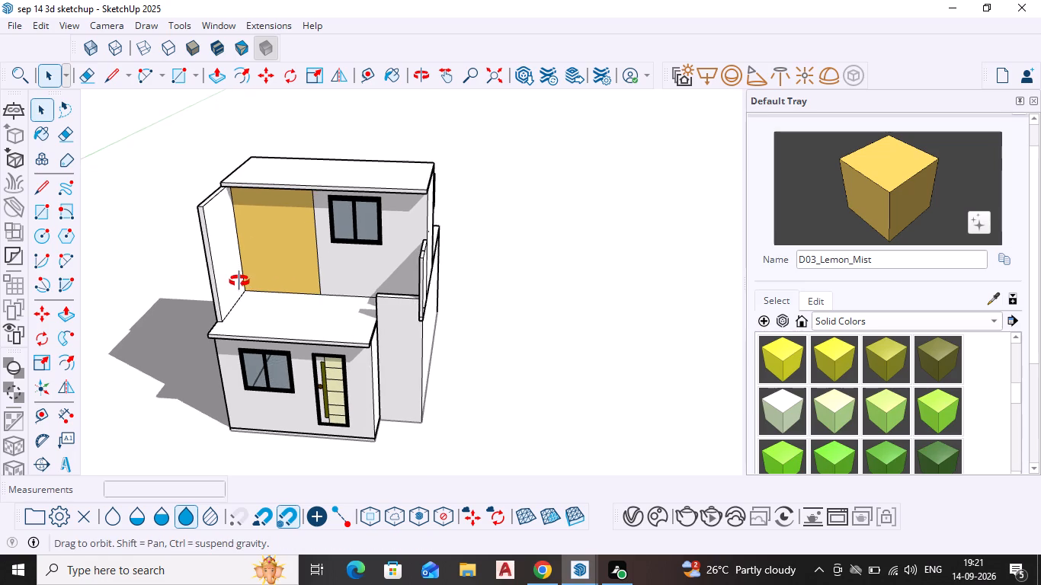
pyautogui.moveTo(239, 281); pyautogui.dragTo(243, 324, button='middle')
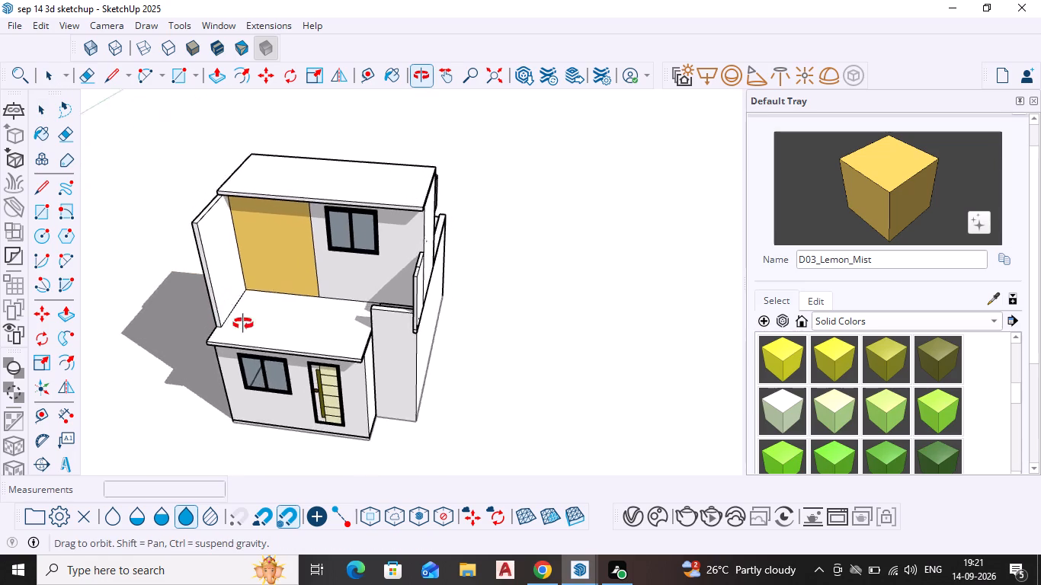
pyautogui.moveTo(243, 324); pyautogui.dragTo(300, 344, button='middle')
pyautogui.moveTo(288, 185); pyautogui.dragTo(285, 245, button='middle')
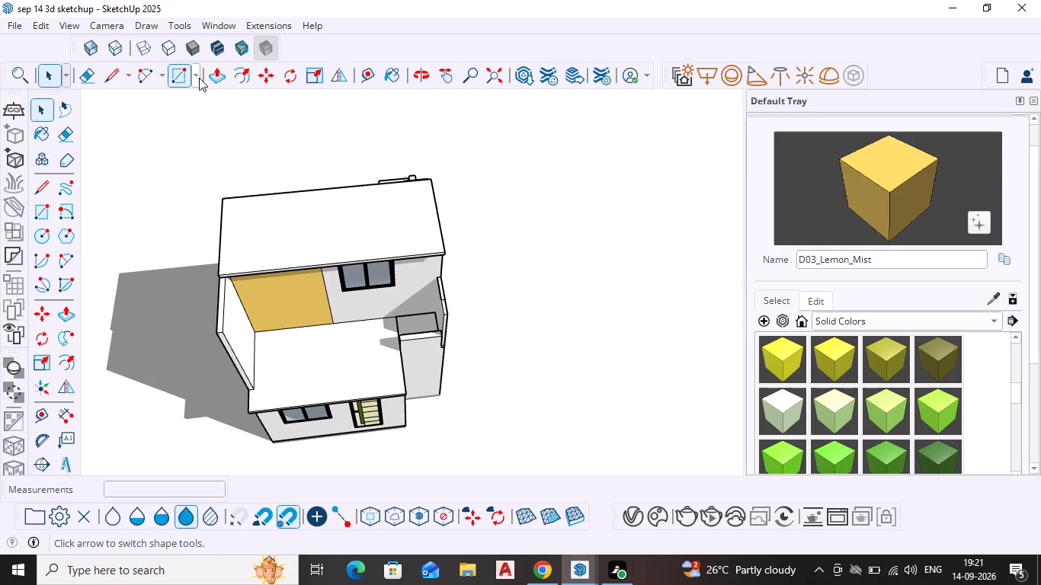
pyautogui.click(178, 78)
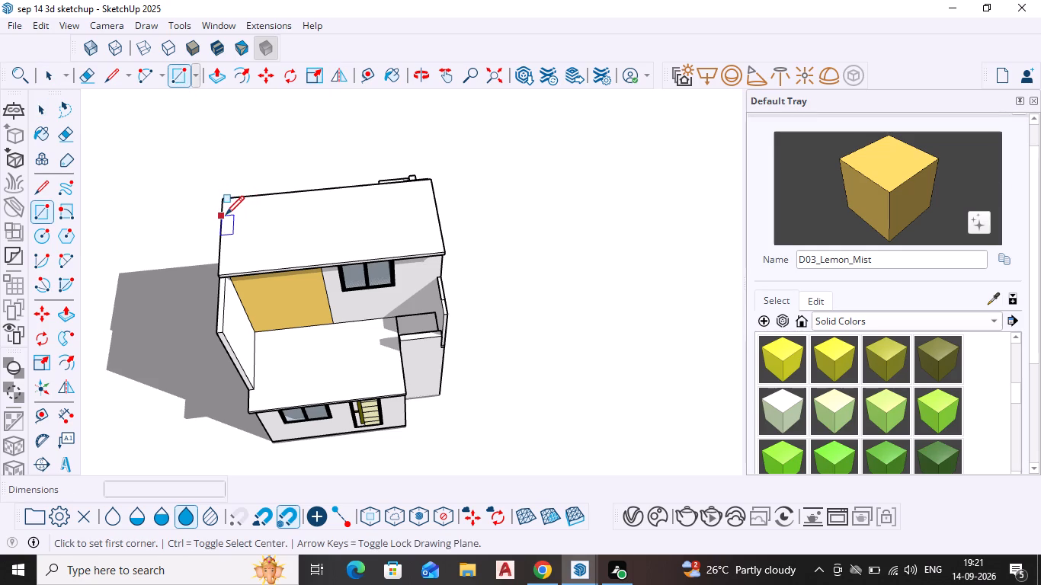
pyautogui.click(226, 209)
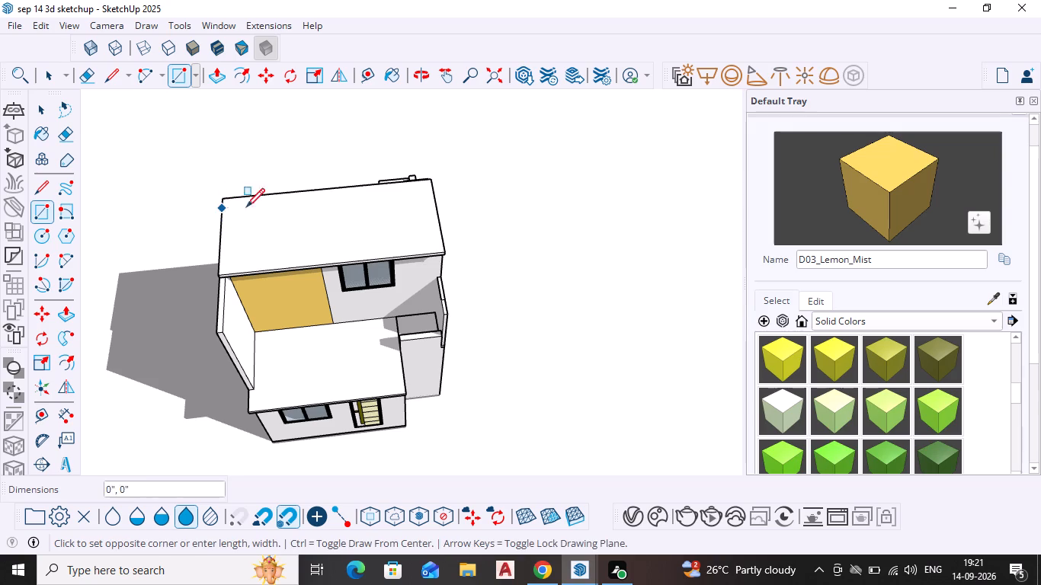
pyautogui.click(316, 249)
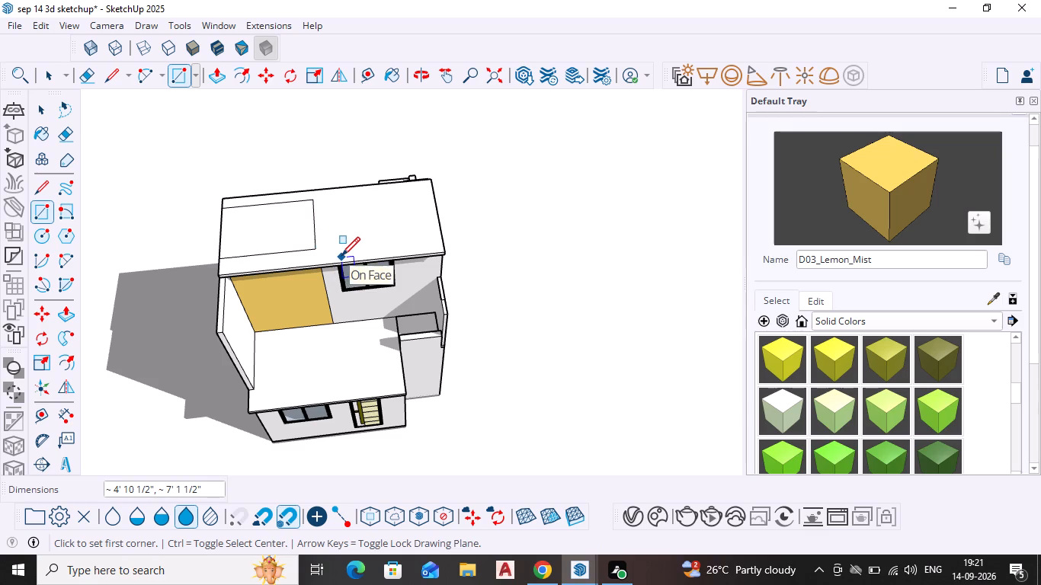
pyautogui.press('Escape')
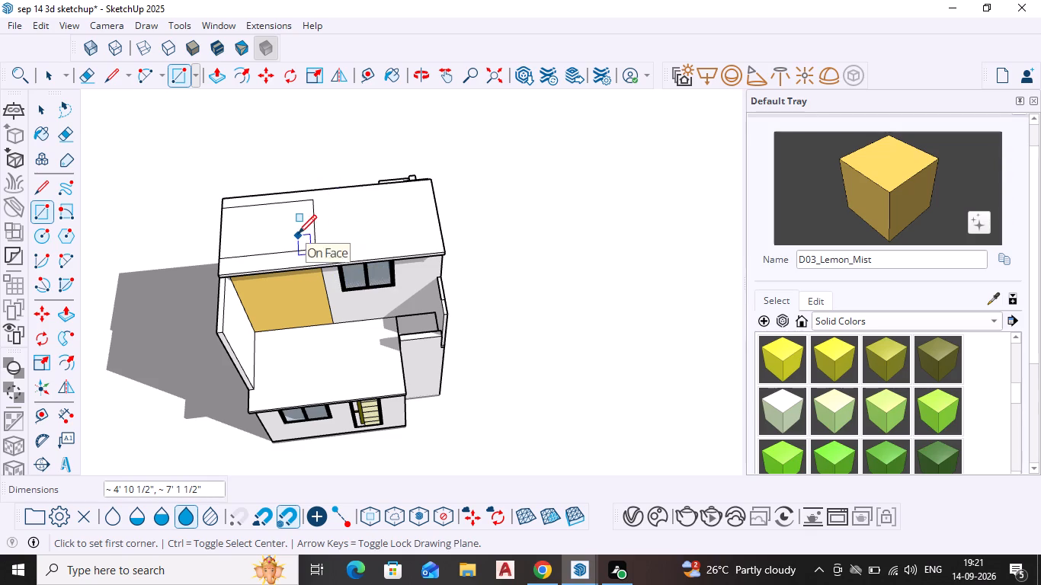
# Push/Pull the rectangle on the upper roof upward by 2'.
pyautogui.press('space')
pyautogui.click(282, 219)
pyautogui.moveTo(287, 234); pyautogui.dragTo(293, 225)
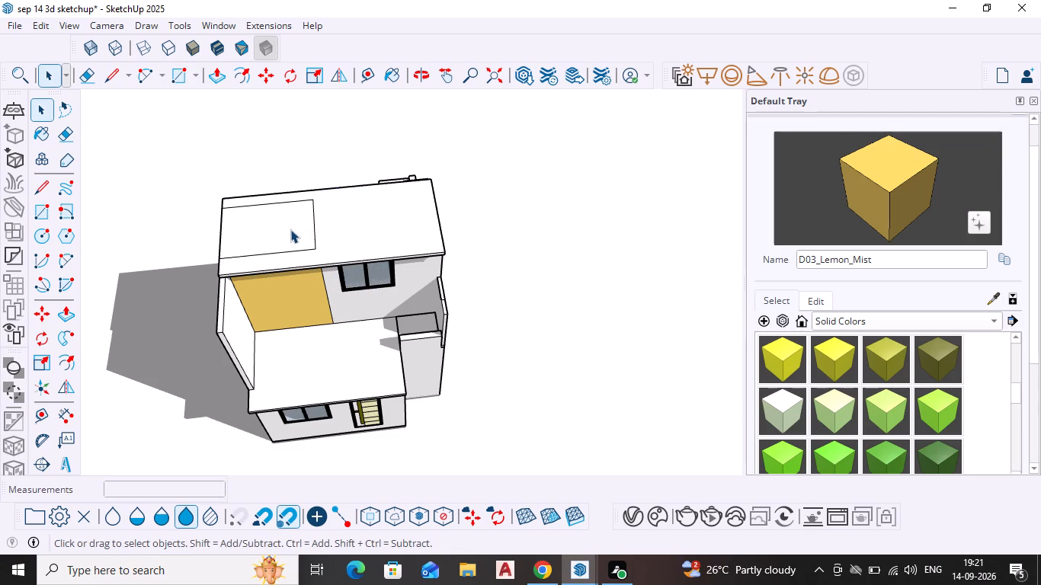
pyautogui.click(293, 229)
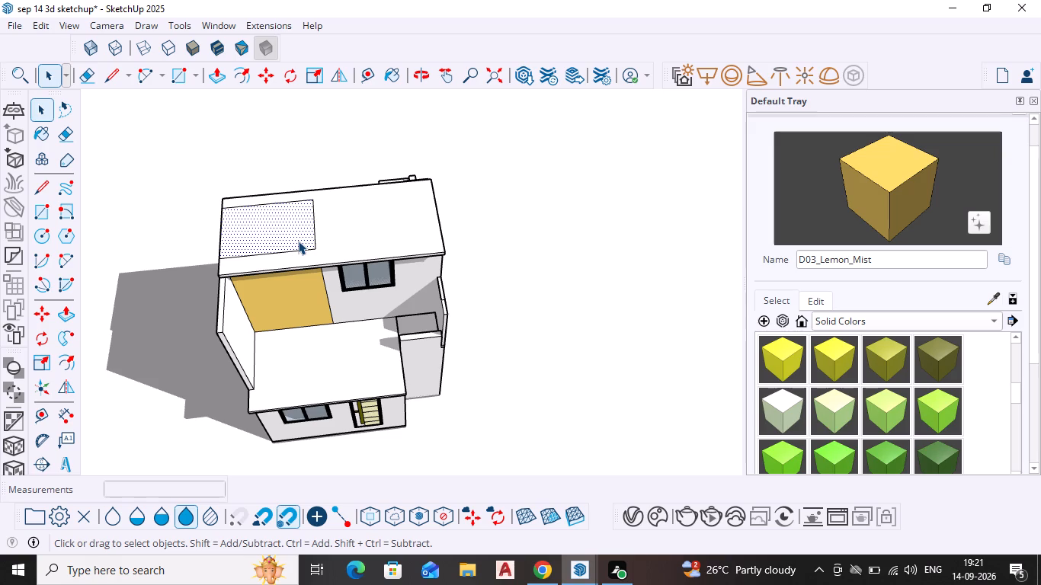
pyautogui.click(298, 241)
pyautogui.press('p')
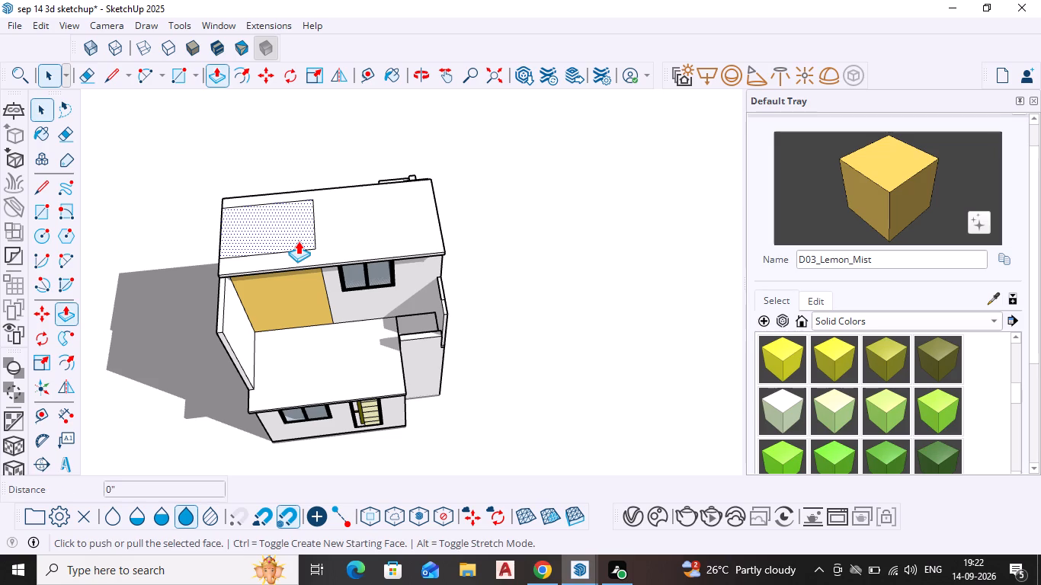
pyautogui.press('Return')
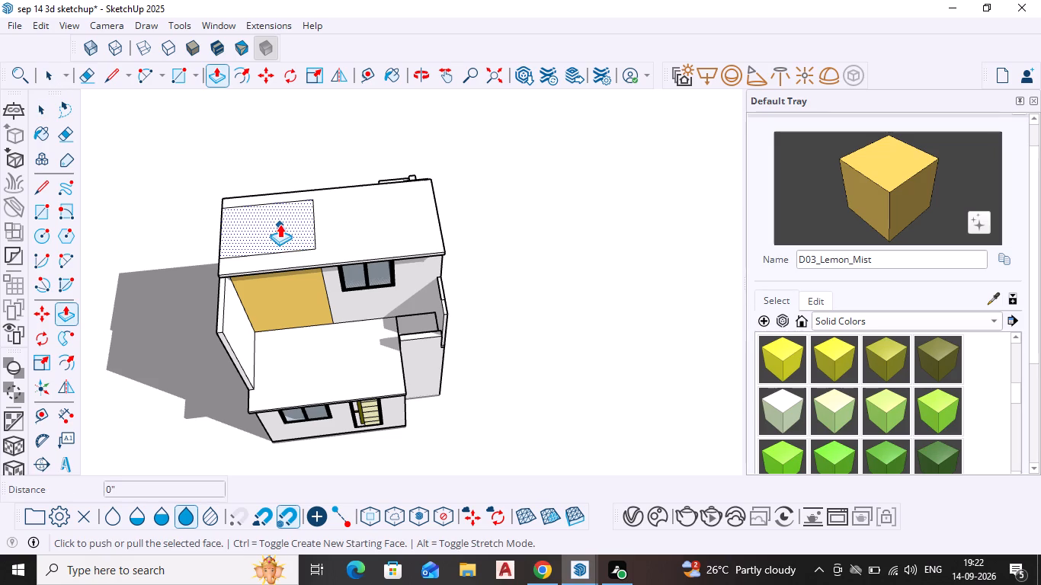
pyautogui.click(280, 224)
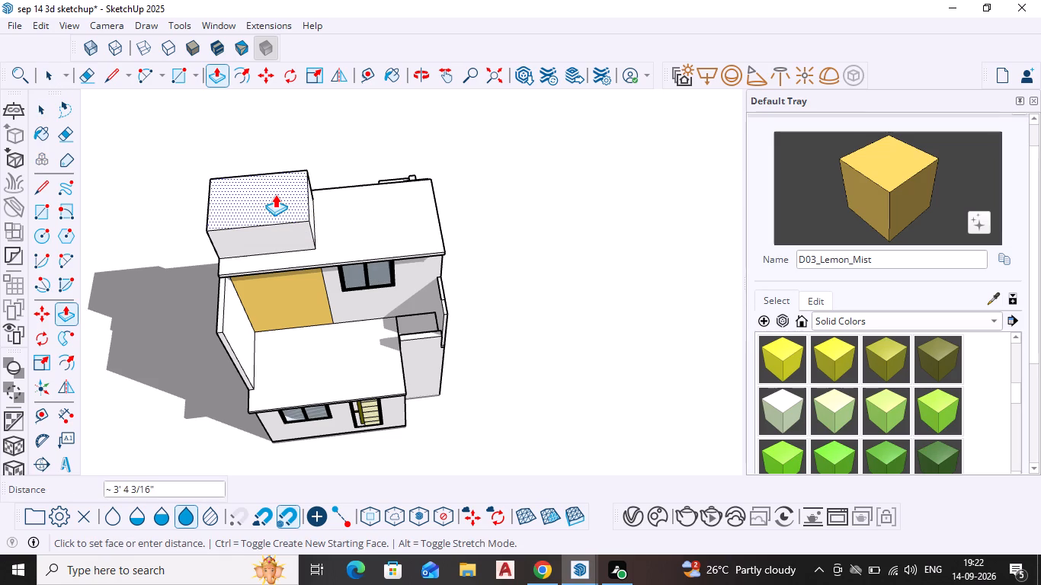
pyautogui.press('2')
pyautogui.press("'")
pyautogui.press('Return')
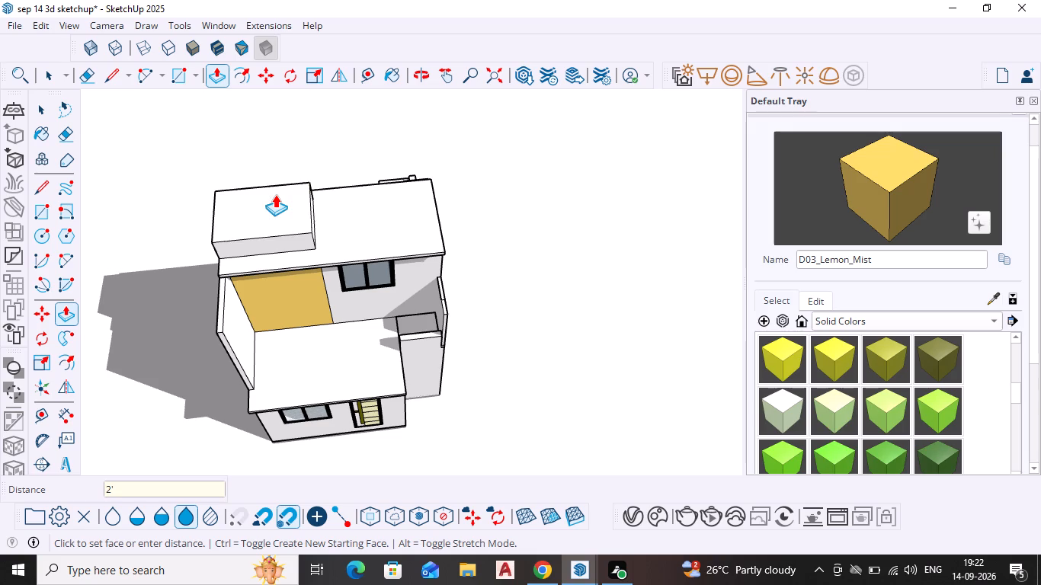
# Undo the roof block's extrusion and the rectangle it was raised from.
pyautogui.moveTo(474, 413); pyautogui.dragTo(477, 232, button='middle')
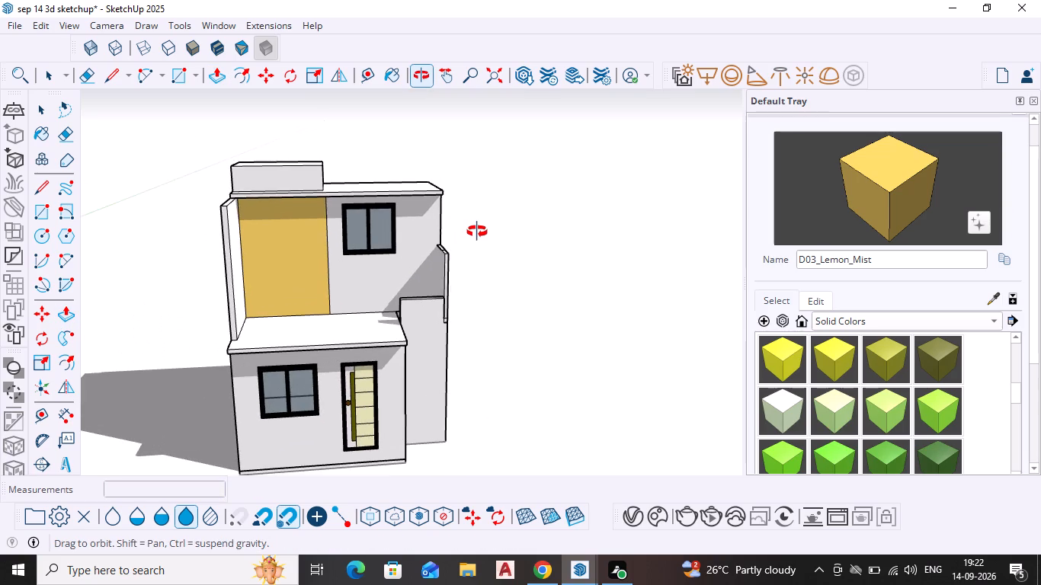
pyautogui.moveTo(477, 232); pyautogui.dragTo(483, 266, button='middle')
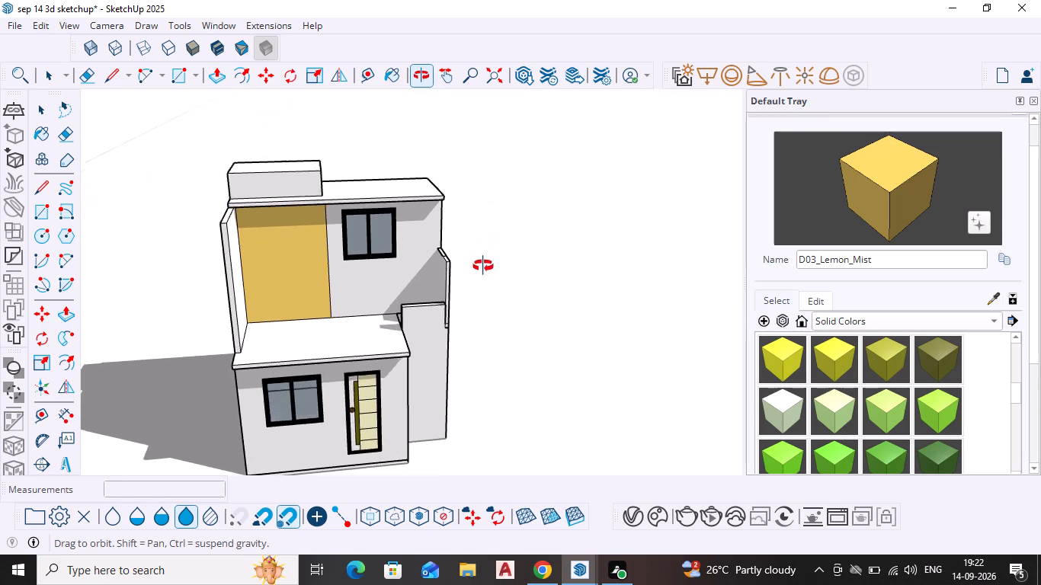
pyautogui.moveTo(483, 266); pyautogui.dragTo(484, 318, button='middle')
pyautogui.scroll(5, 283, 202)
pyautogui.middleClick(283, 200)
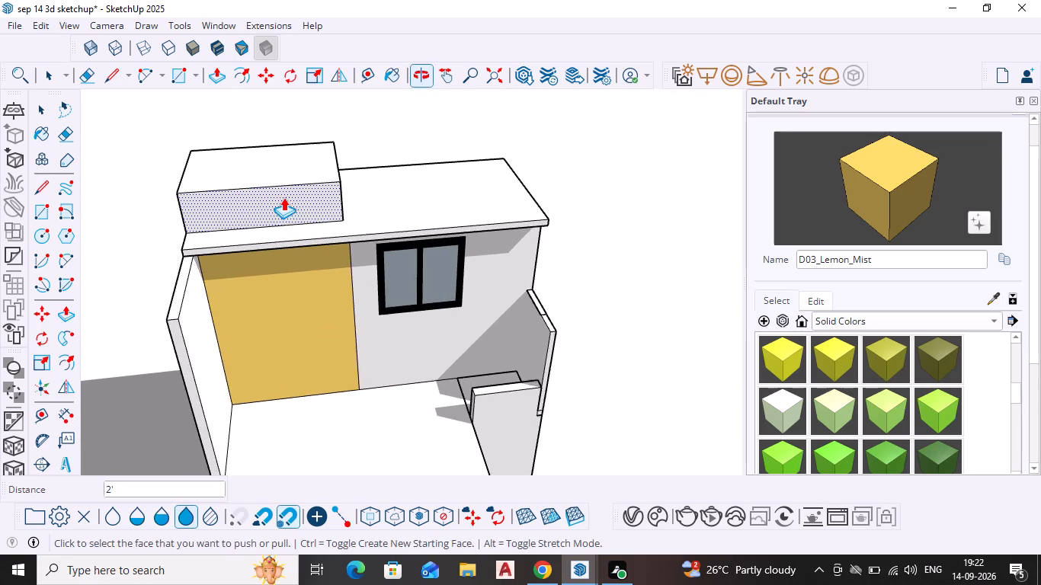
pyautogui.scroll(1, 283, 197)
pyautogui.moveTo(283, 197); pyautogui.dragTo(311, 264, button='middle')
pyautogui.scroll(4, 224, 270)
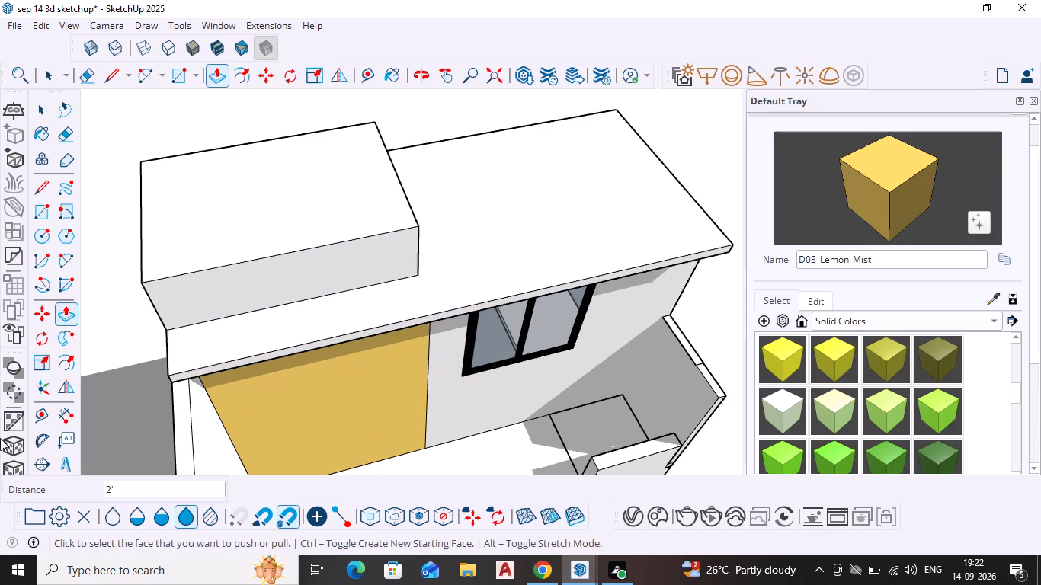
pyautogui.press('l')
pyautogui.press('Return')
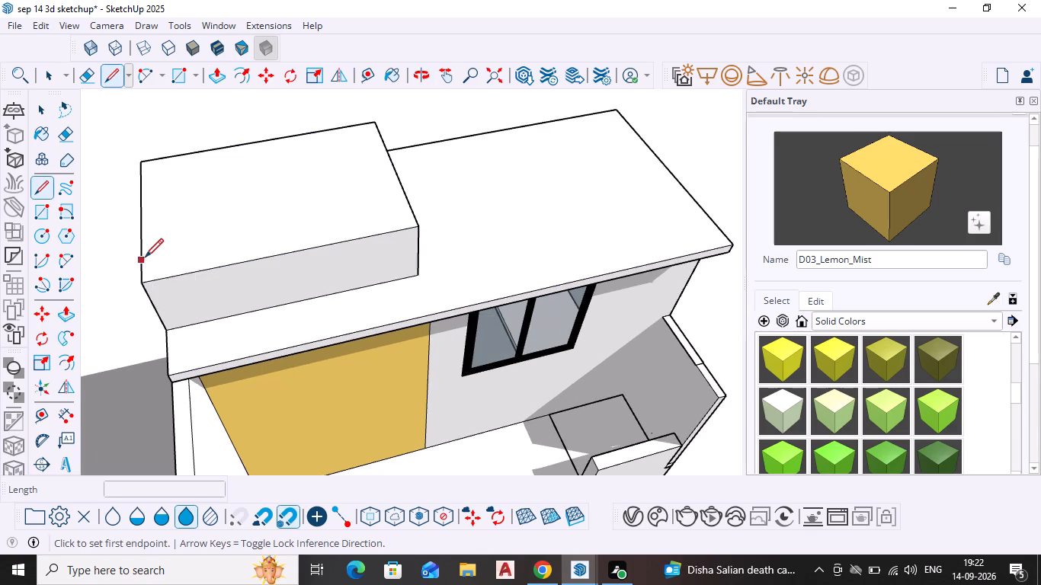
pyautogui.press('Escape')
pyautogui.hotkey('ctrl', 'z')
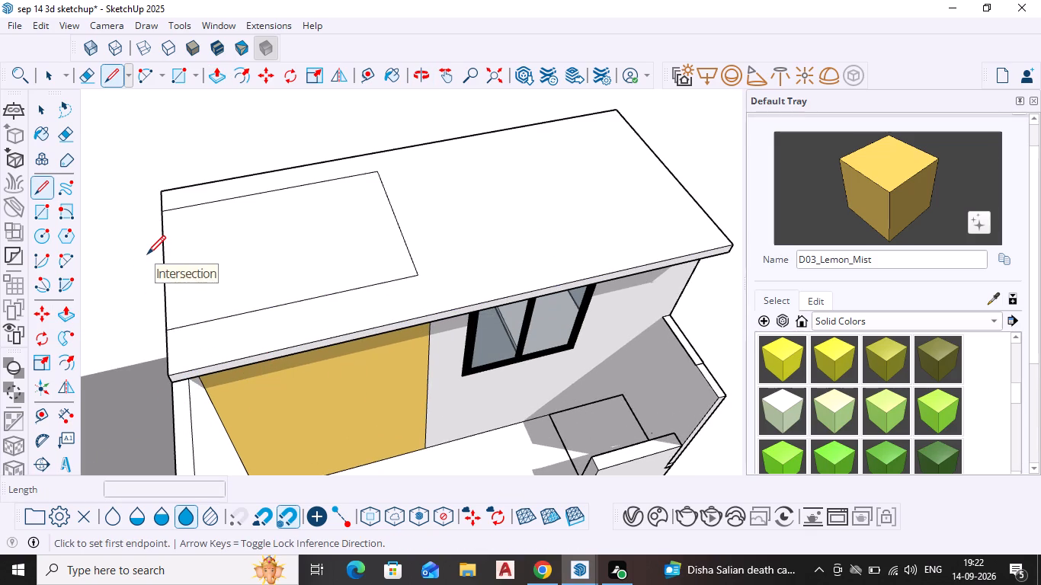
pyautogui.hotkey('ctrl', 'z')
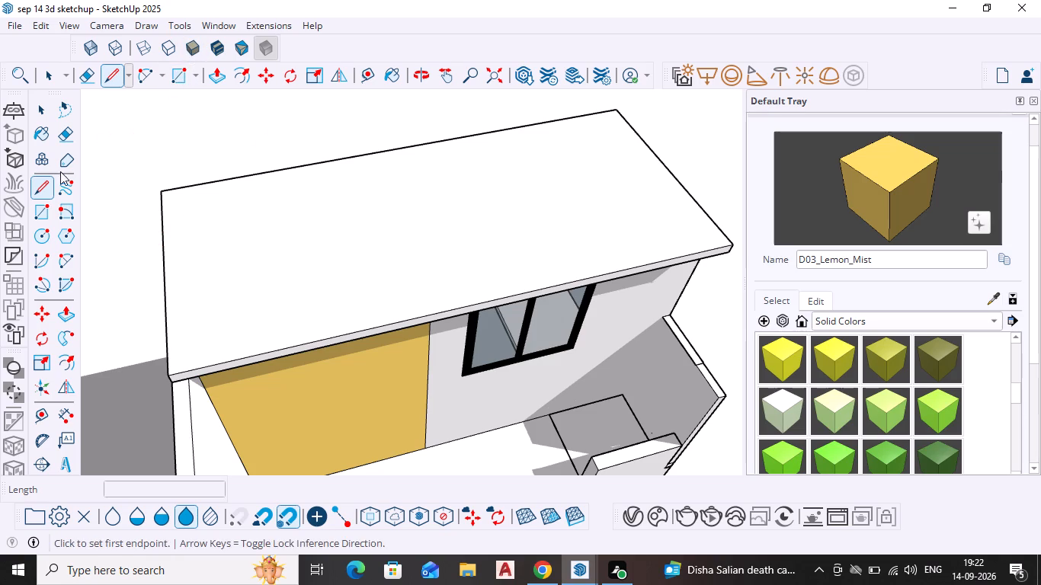
# Draw a Rotated Rectangle on the upper roof above the yellow wall, its first side about 4' 5" long and perpendicular to the side edge.
pyautogui.click(62, 211)
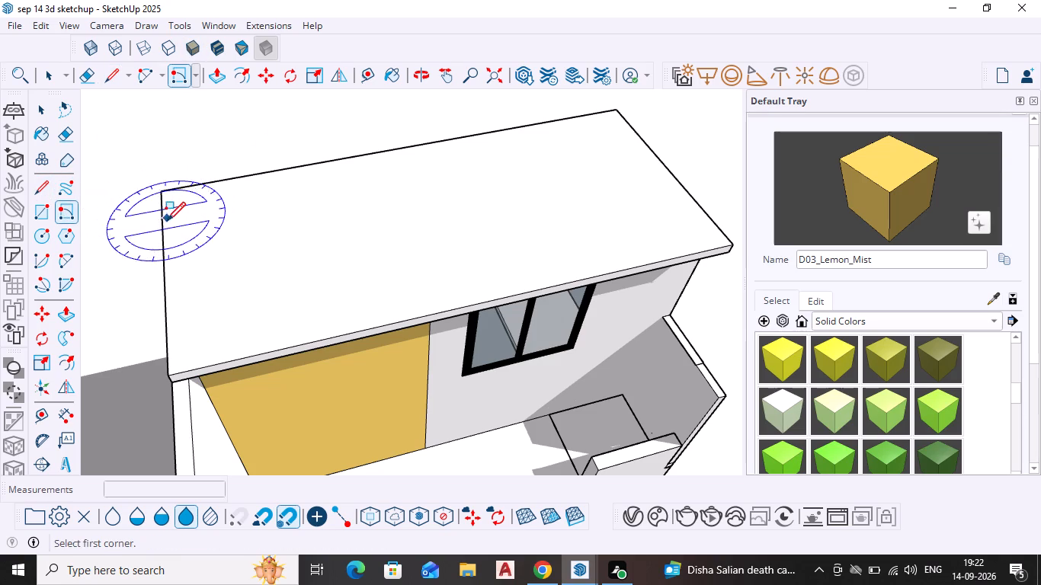
pyautogui.click(163, 227)
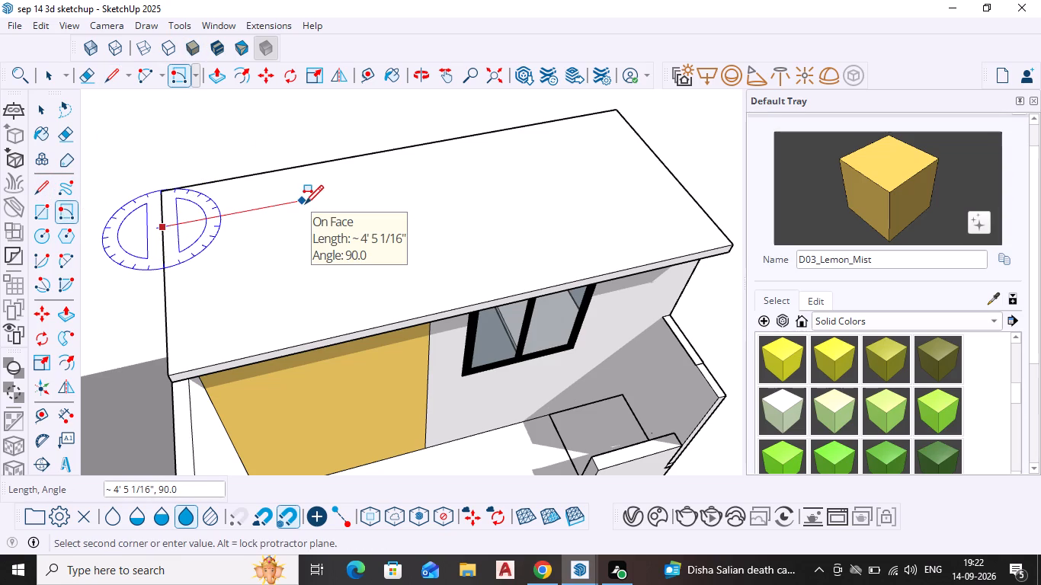
pyautogui.click(303, 204)
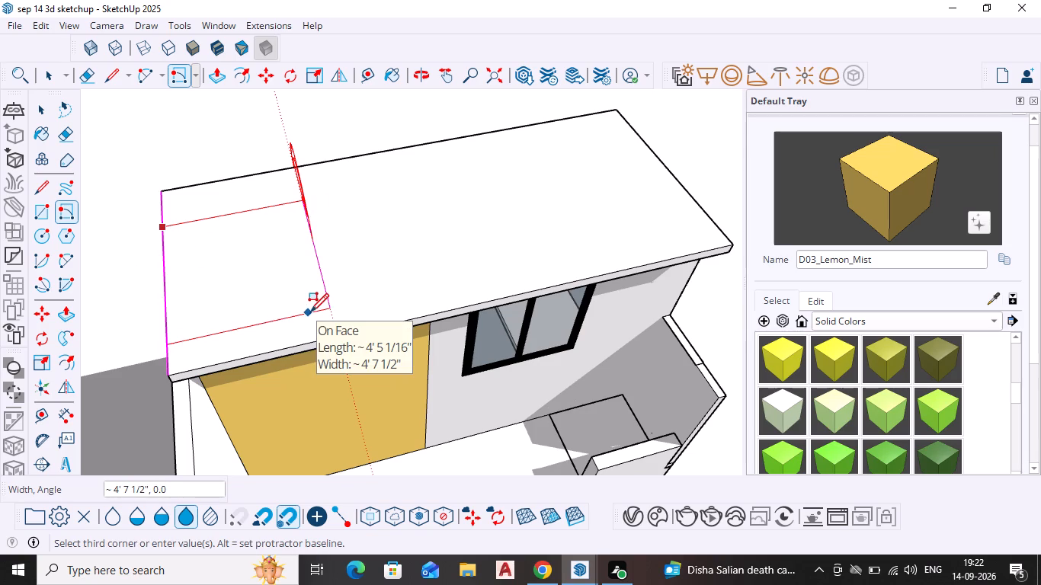
pyautogui.click(309, 302)
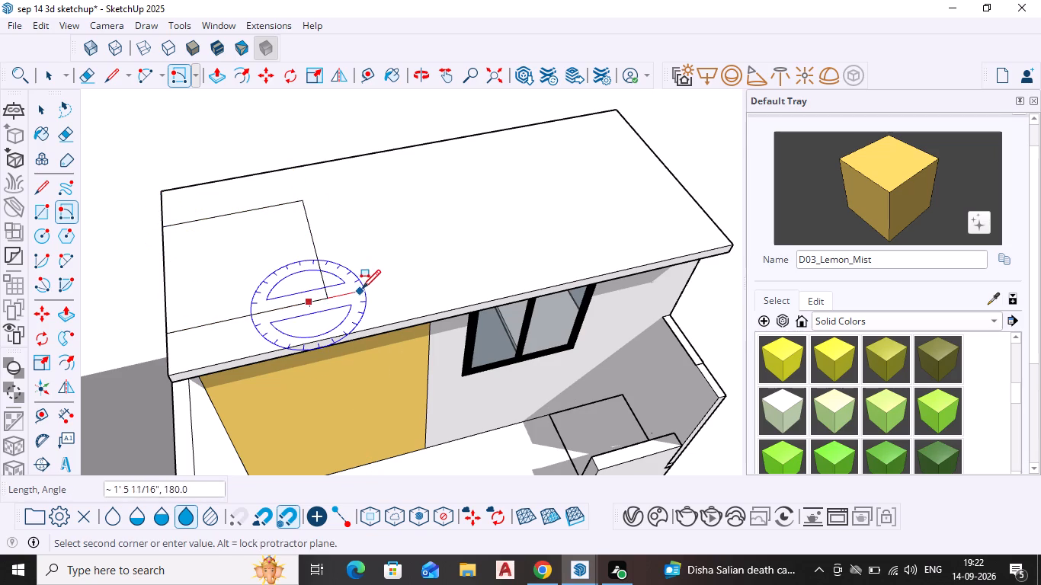
pyautogui.press('Escape')
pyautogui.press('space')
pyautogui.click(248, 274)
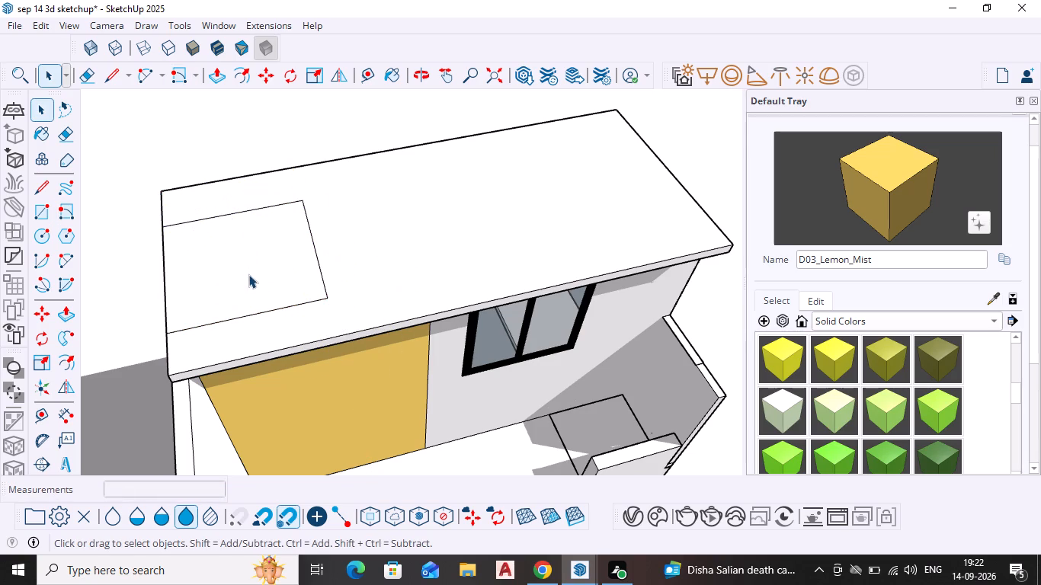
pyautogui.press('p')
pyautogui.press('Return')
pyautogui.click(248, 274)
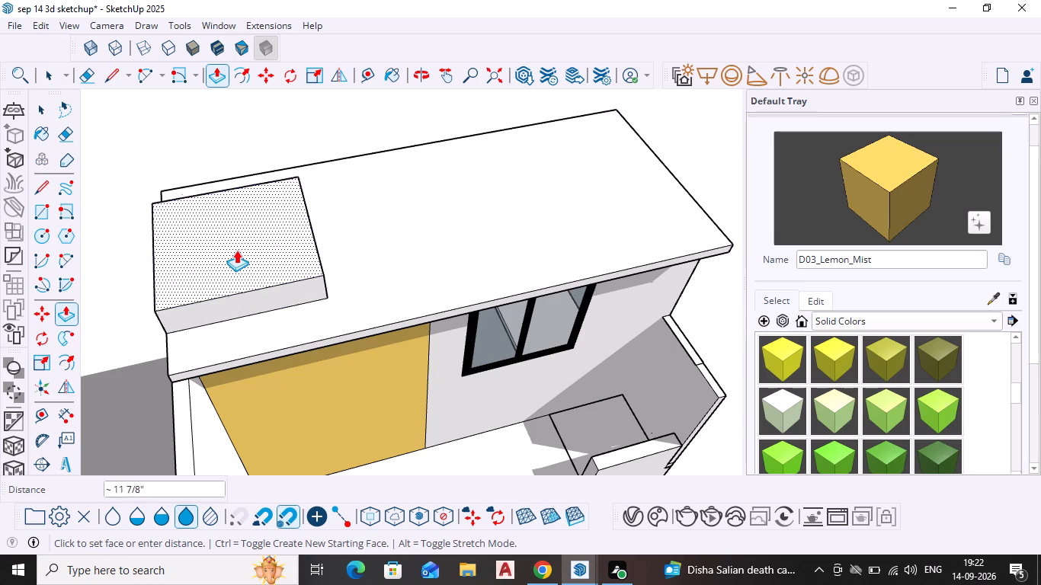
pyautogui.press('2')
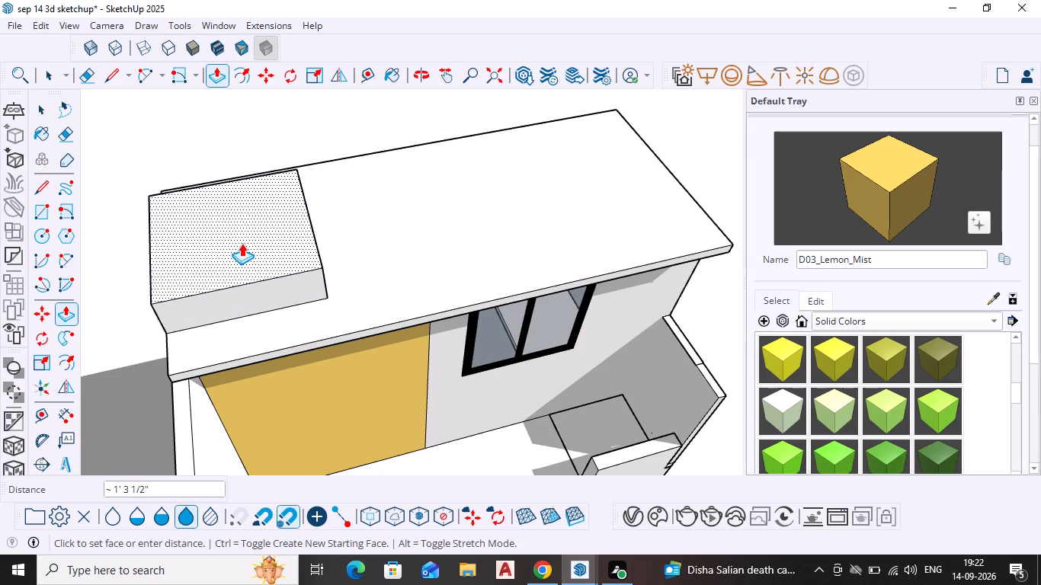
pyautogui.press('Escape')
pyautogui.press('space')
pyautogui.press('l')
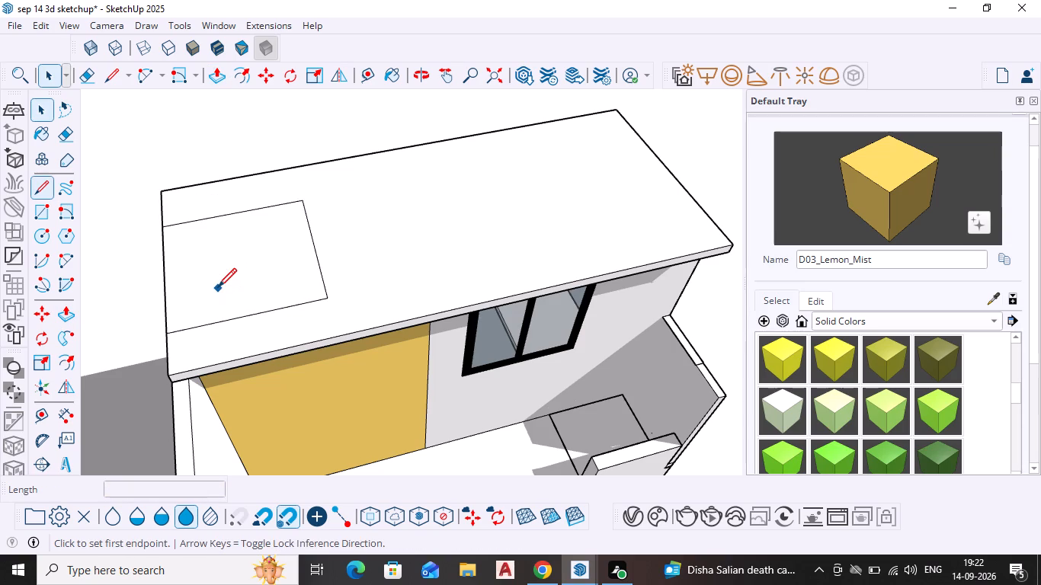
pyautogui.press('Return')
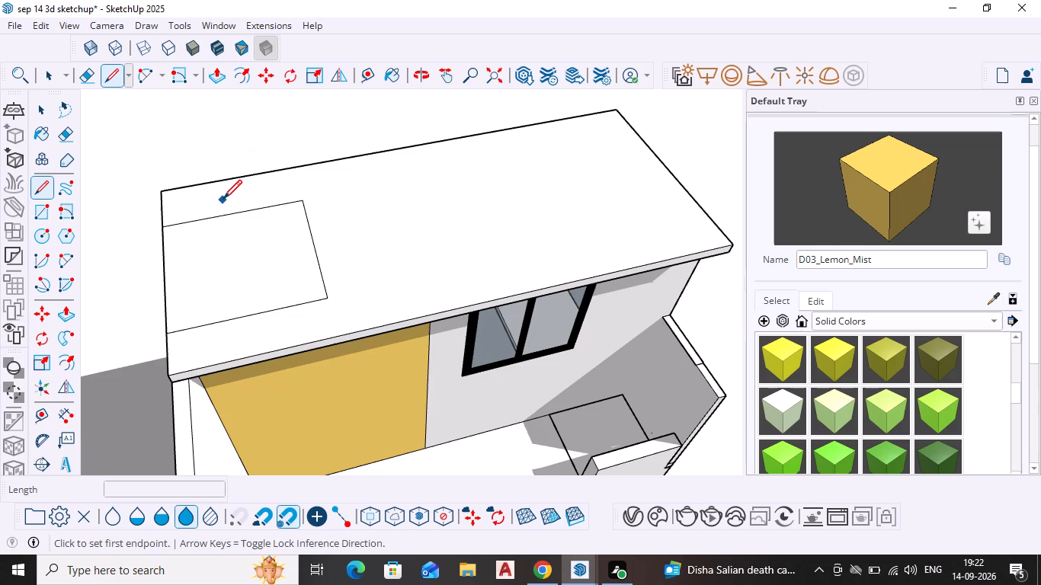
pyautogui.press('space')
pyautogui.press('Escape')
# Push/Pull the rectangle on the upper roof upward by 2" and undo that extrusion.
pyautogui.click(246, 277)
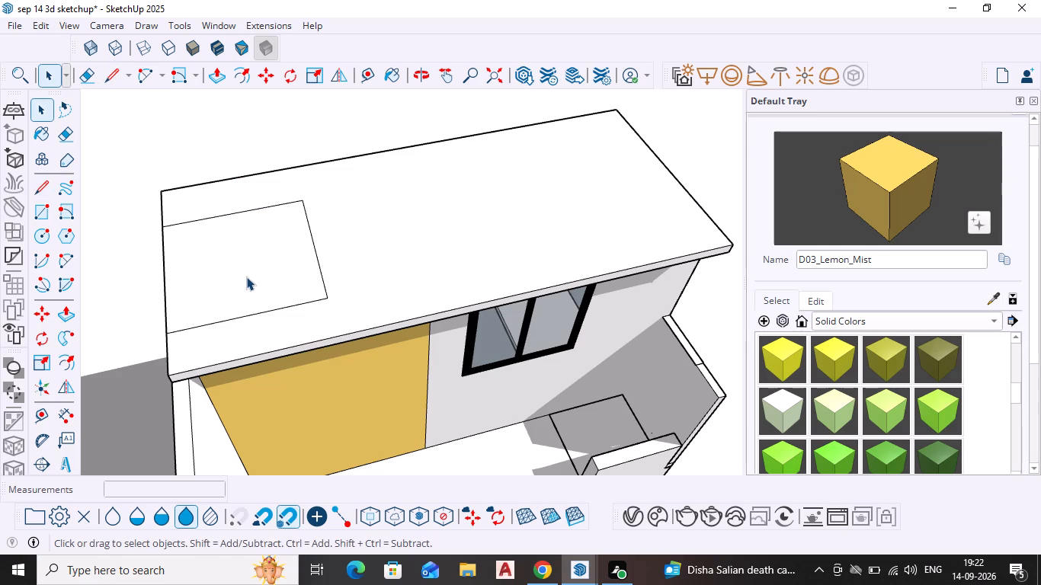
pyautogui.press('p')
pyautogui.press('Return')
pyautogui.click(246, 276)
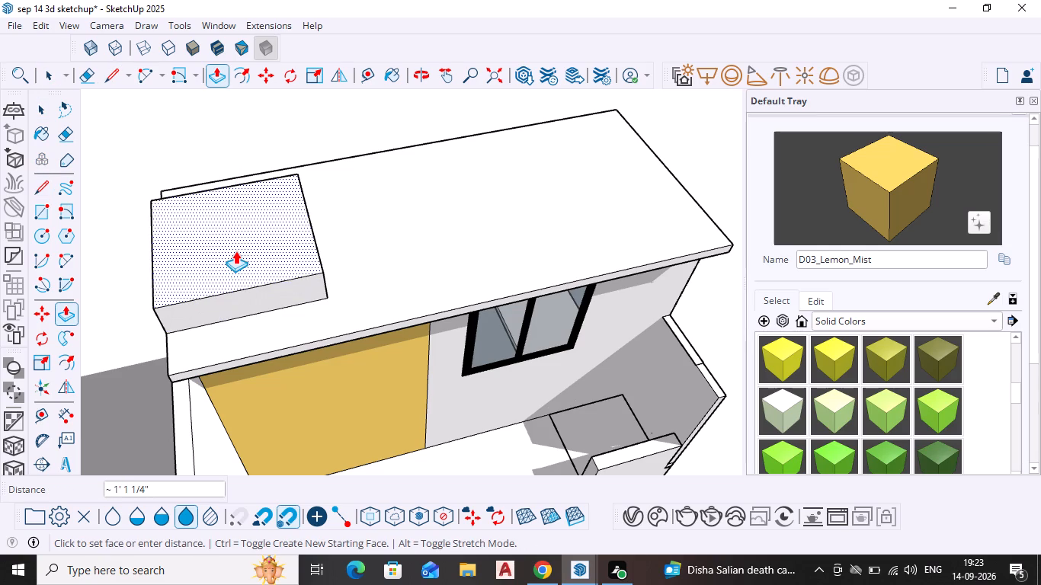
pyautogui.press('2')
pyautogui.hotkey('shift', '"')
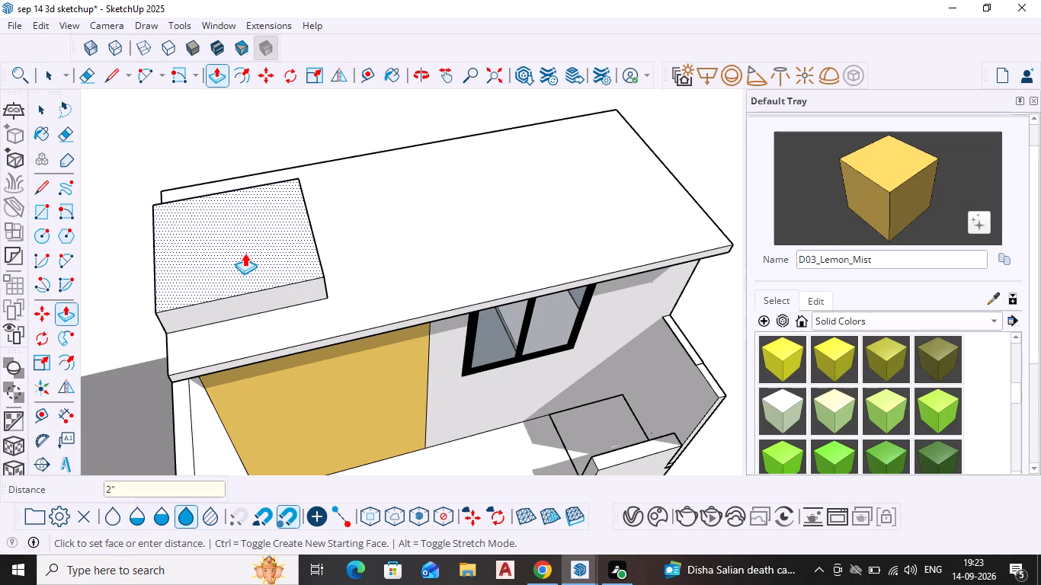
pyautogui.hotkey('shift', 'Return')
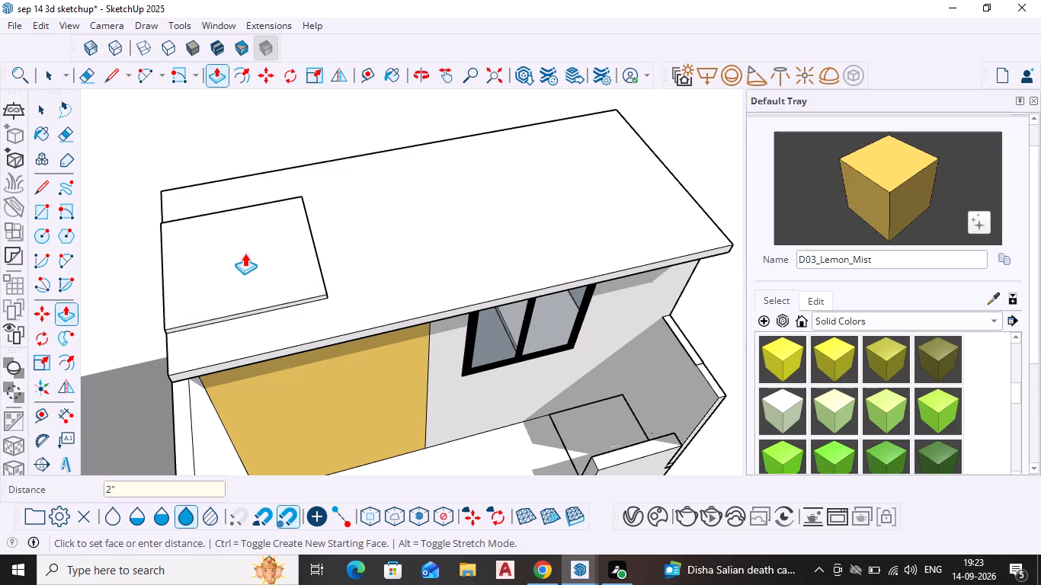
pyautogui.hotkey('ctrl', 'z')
# Push/Pull the rectangle on the upper roof upward by 2' to form the block.
pyautogui.click(245, 253)
pyautogui.press('2')
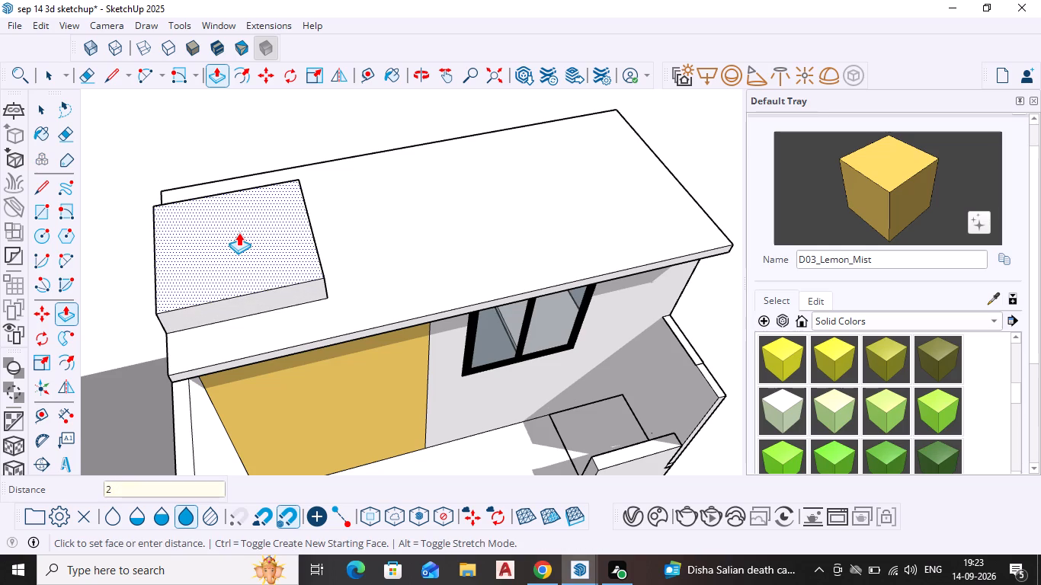
pyautogui.press("'")
pyautogui.press('Return')
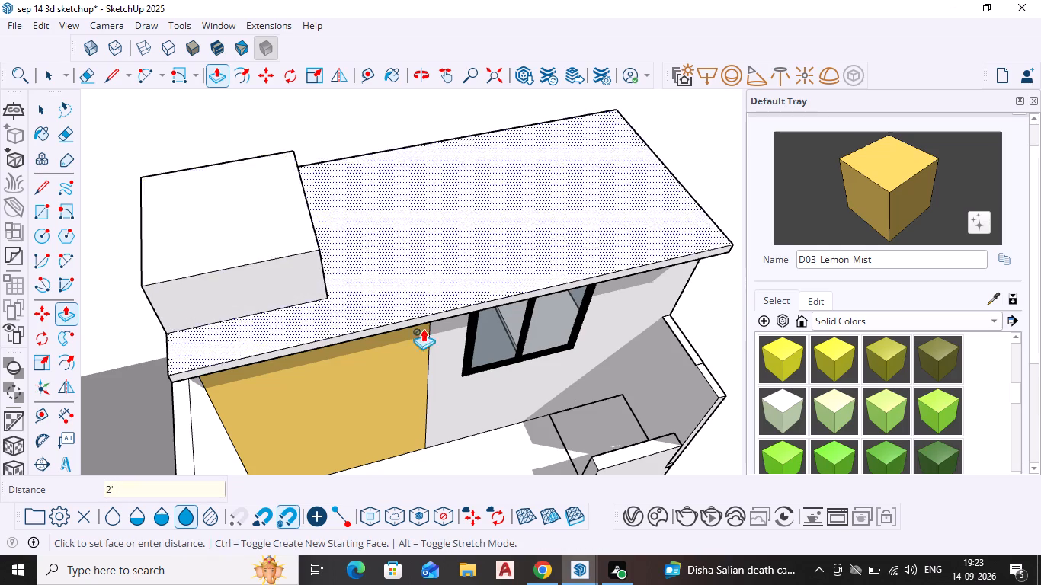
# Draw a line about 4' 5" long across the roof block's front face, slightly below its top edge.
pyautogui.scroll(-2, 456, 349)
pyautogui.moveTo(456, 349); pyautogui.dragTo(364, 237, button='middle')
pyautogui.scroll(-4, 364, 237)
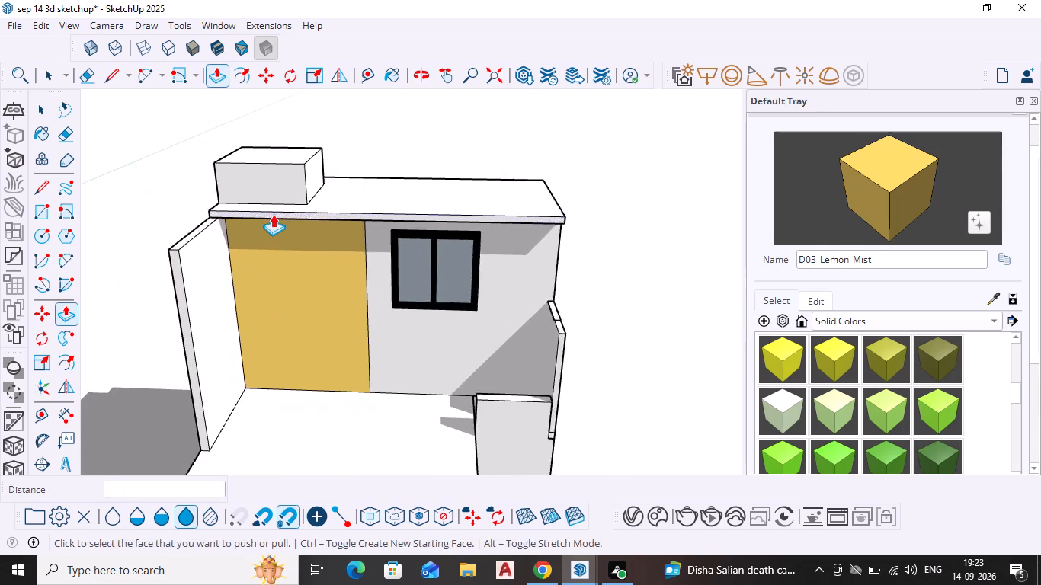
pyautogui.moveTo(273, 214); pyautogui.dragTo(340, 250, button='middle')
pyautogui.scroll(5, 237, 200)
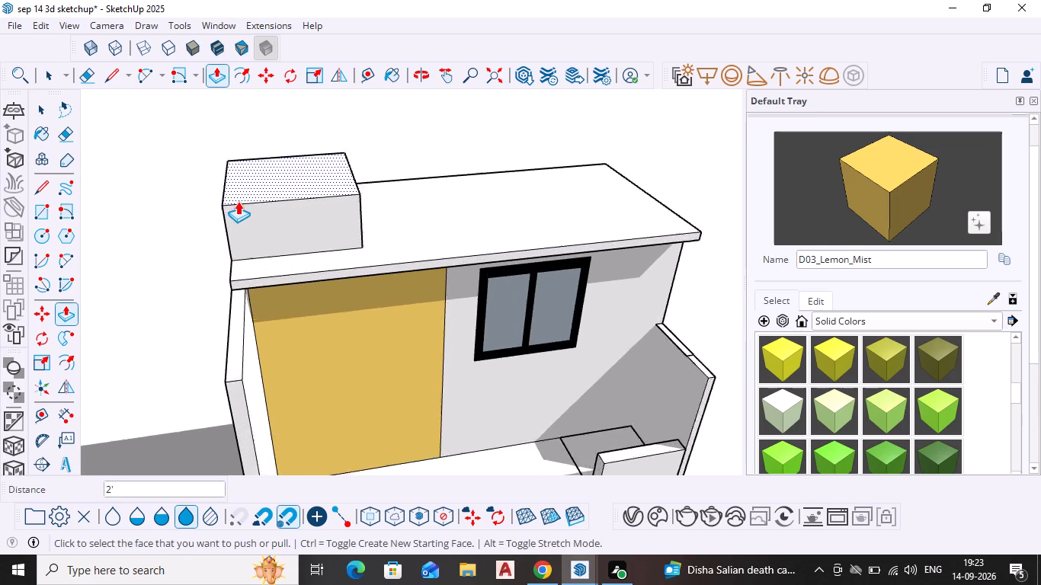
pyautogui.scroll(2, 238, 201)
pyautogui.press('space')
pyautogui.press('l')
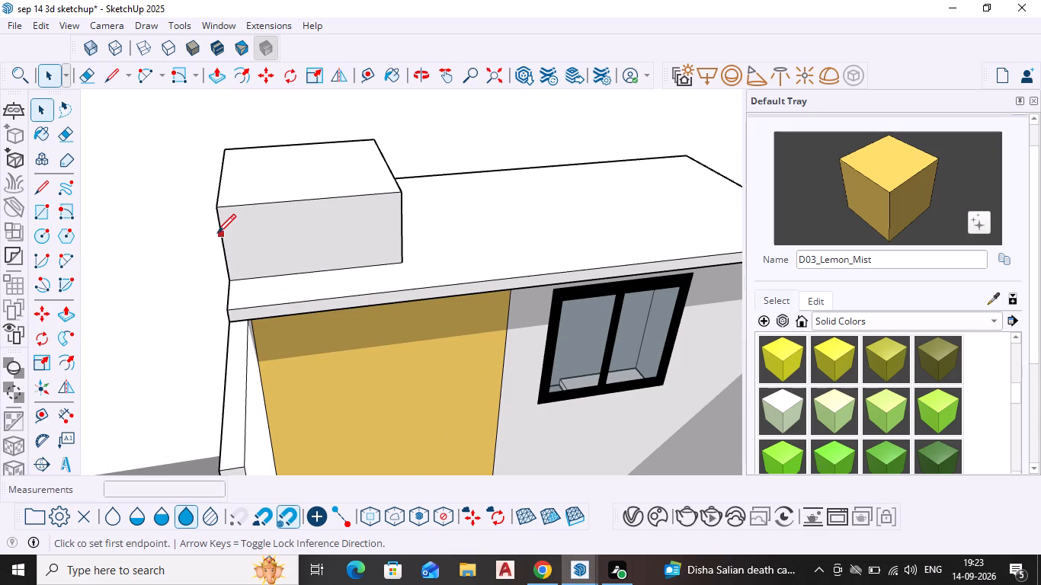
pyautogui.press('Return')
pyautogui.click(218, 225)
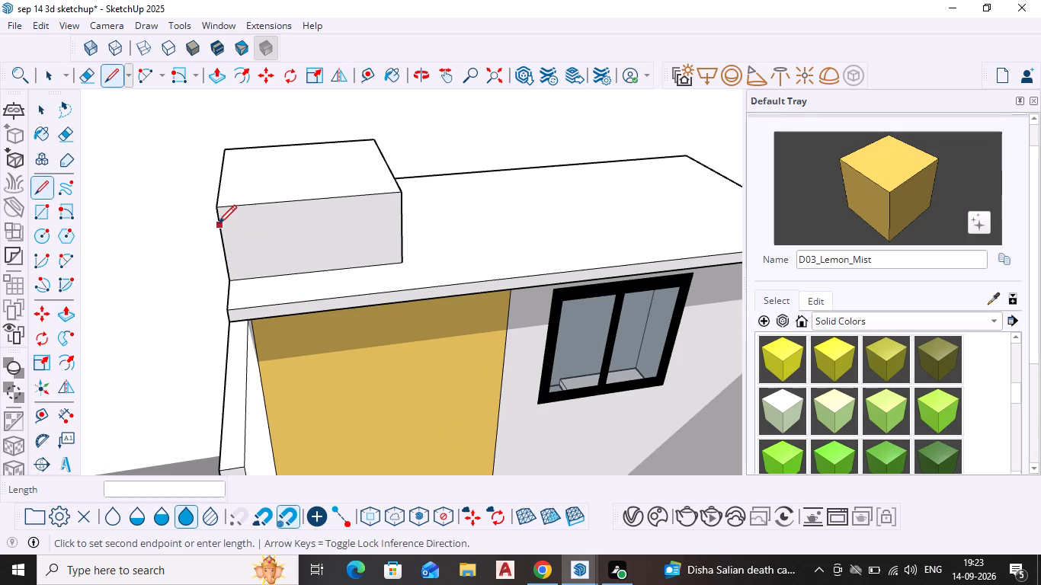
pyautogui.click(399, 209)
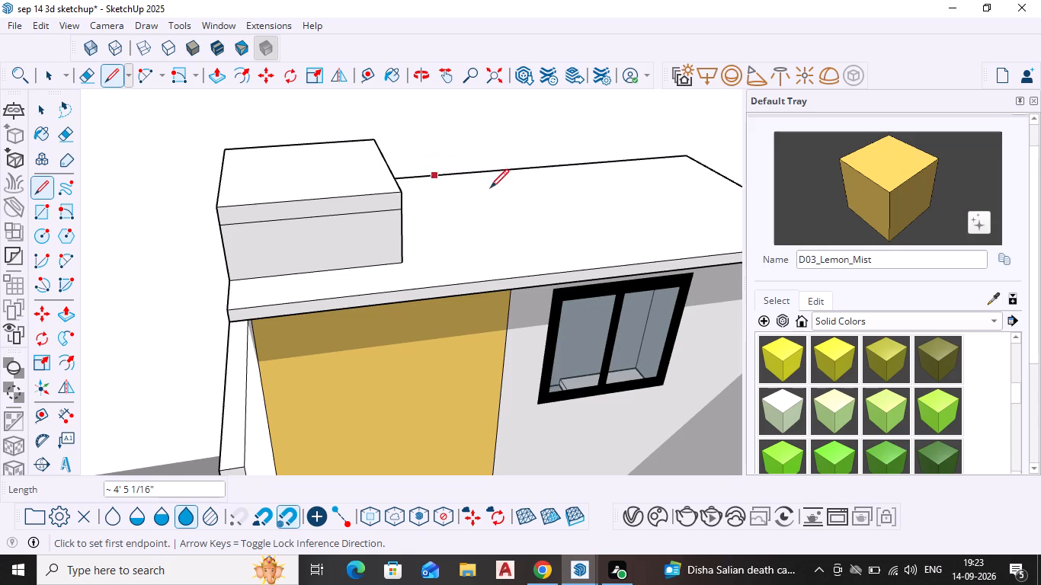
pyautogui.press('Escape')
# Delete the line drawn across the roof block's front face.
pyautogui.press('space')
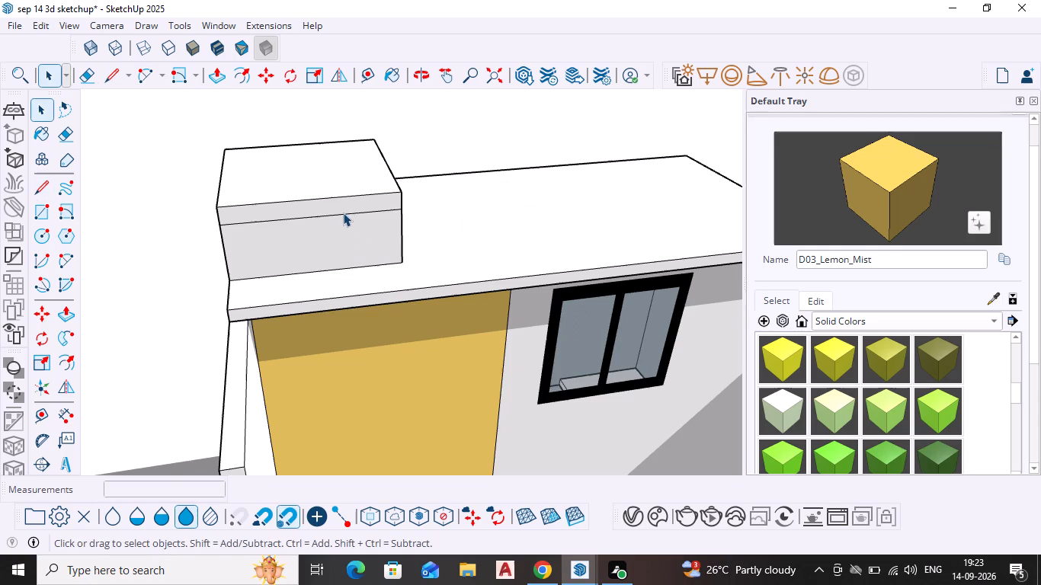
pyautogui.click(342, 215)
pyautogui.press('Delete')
# Select all connected geometry of the roof block and upper roof slab and make it a group.
pyautogui.scroll(-6, 364, 289)
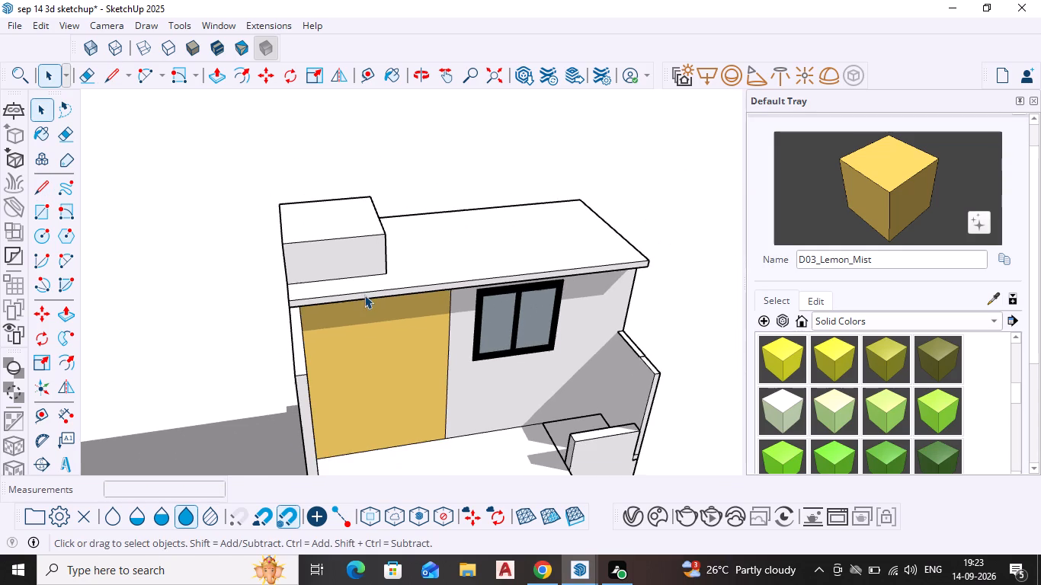
pyautogui.moveTo(354, 292); pyautogui.dragTo(331, 341, button='middle')
pyautogui.scroll(-1, 341, 321)
pyautogui.scroll(4, 327, 267)
pyautogui.moveTo(327, 266); pyautogui.dragTo(310, 347, button='middle')
pyautogui.scroll(2, 310, 322)
pyautogui.click(310, 322)
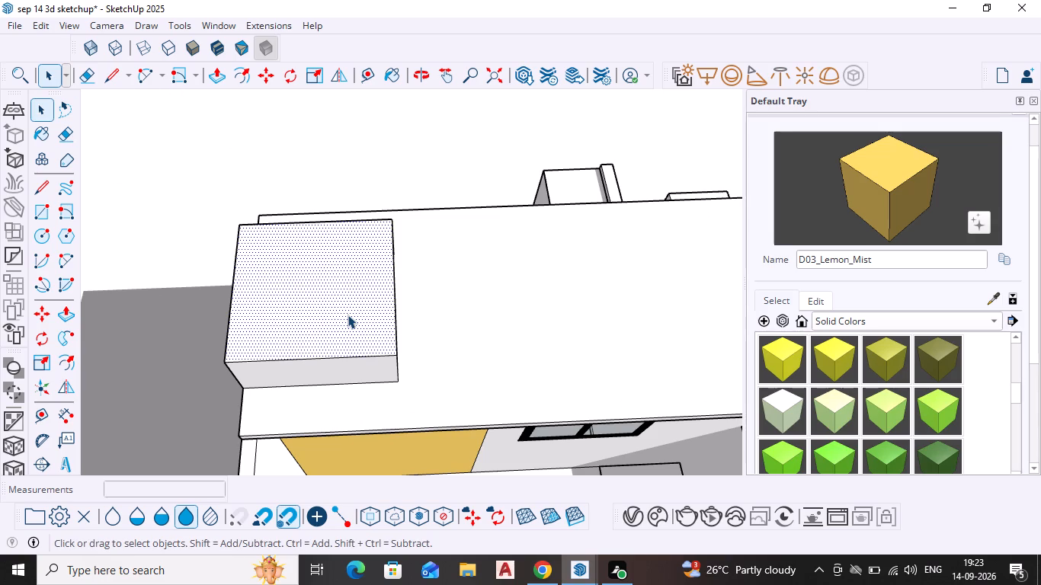
pyautogui.press('space')
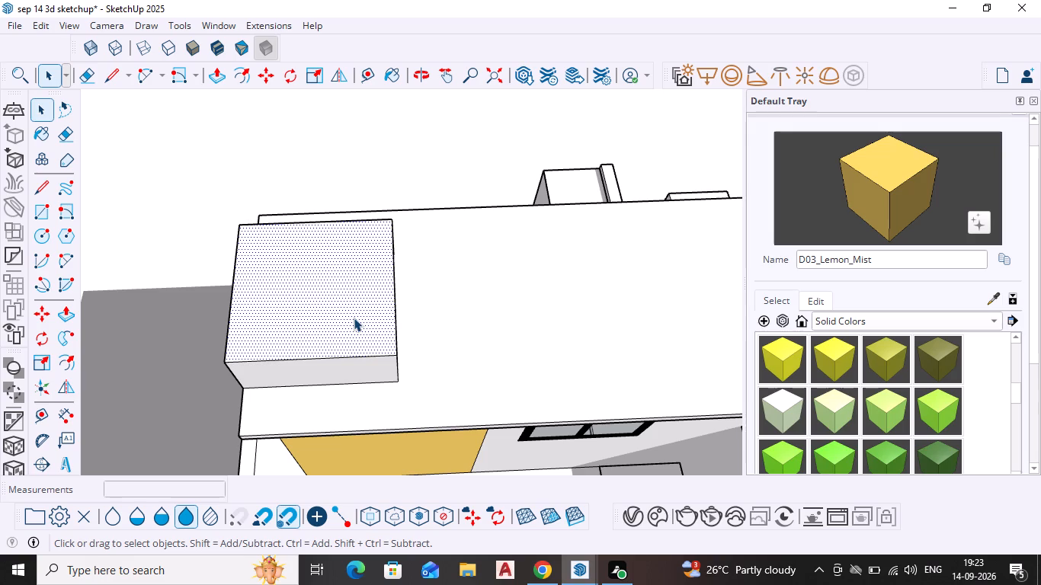
pyautogui.tripleClick(354, 318)
pyautogui.click(354, 318)
pyautogui.doubleClick(353, 318)
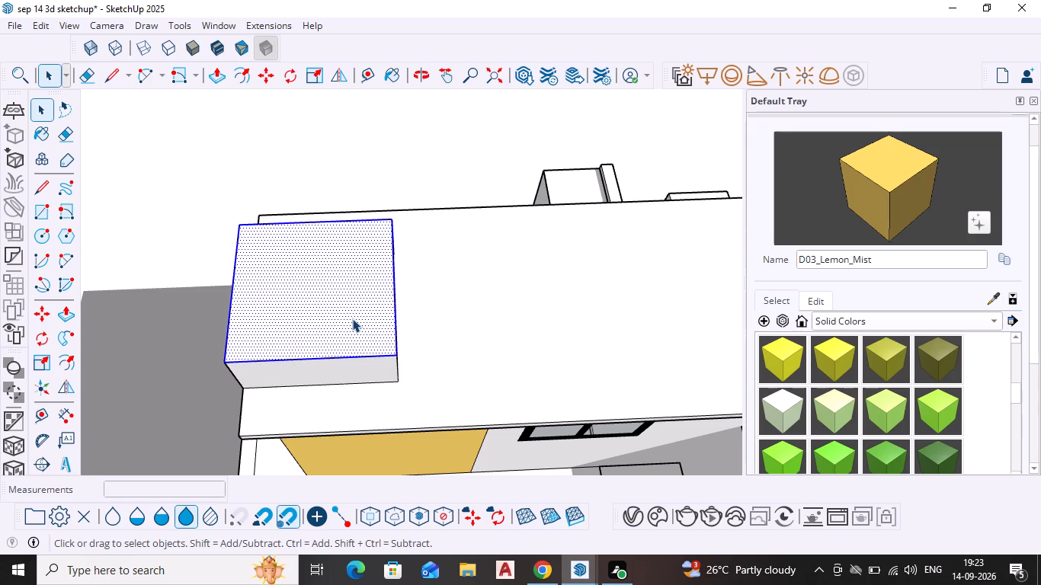
pyautogui.click(352, 318)
pyautogui.tripleClick(352, 318)
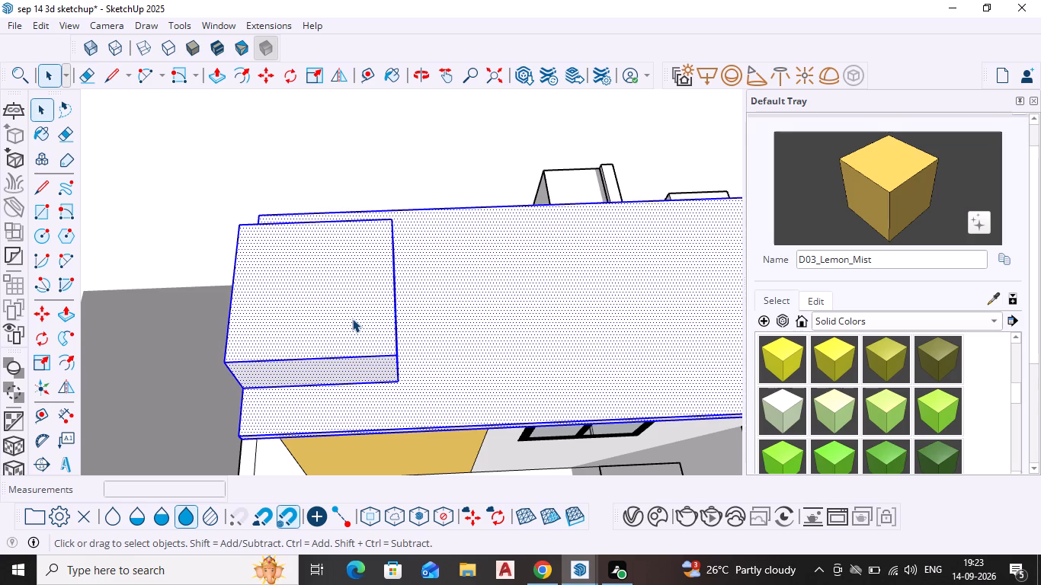
pyautogui.scroll(-2, 360, 344)
pyautogui.moveTo(360, 344); pyautogui.dragTo(316, 209, button='middle')
pyautogui.rightClick(316, 219)
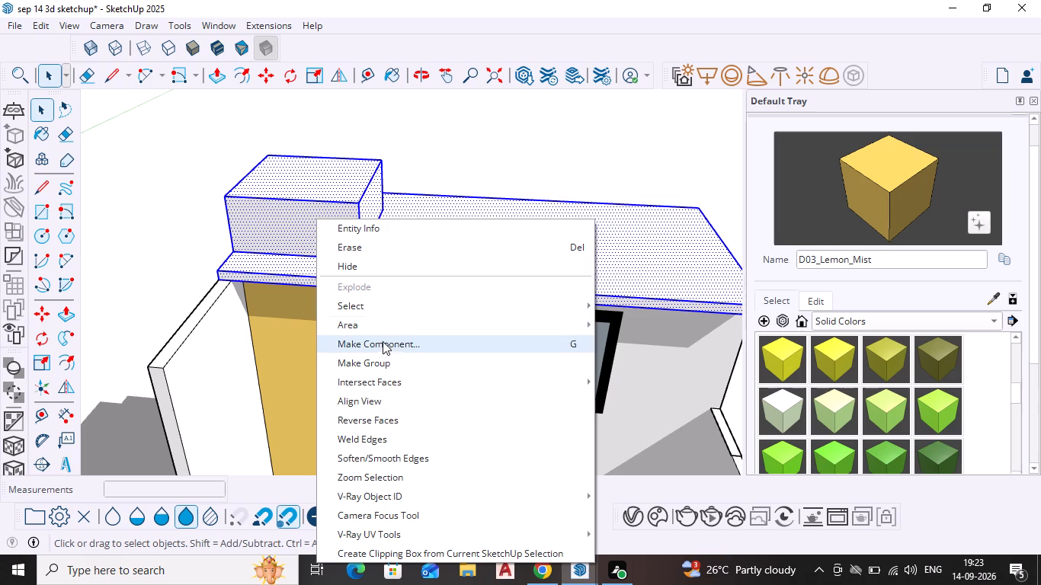
pyautogui.click(378, 367)
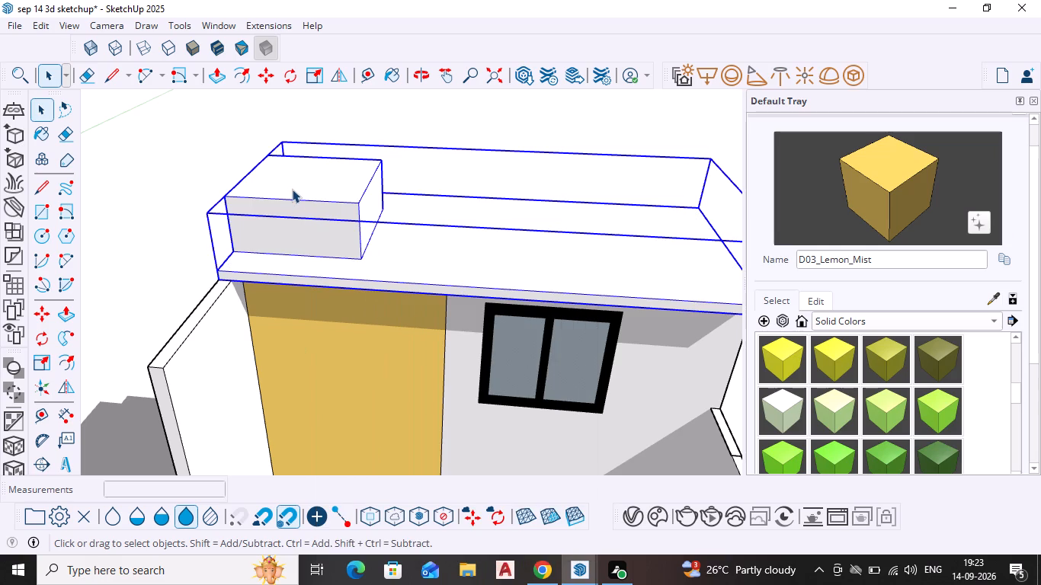
pyautogui.press('space')
pyautogui.click(448, 127)
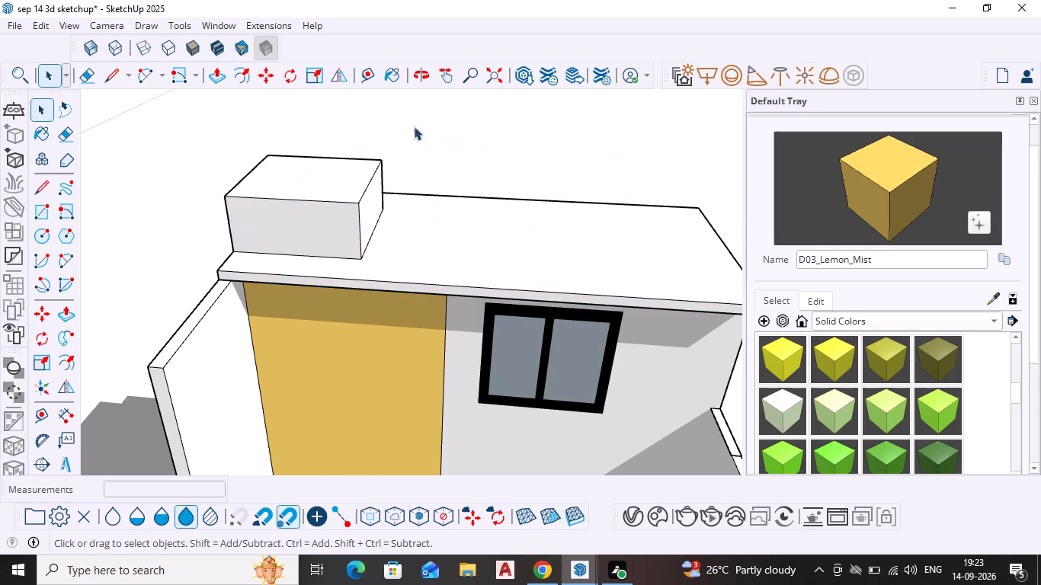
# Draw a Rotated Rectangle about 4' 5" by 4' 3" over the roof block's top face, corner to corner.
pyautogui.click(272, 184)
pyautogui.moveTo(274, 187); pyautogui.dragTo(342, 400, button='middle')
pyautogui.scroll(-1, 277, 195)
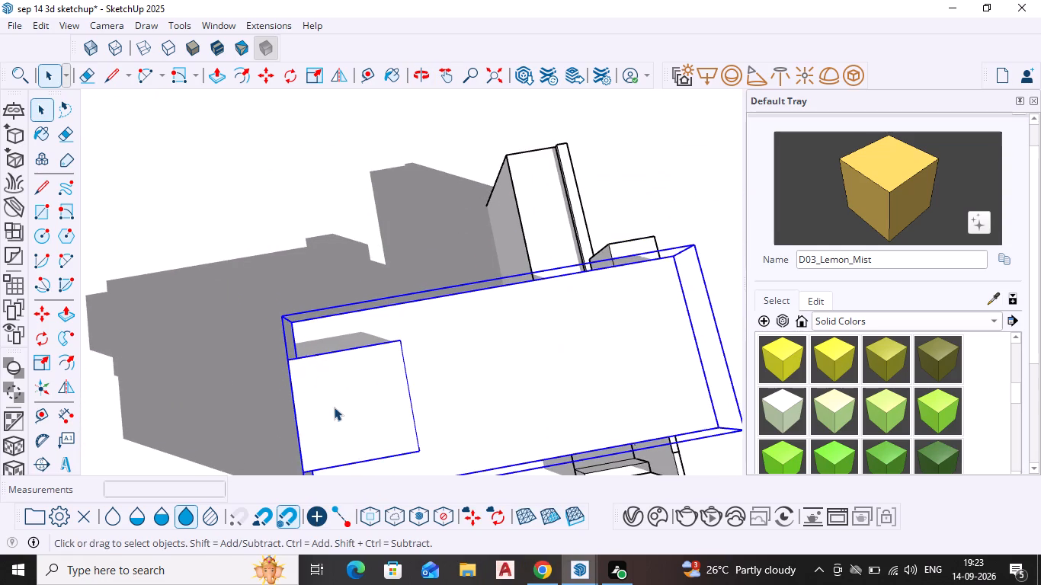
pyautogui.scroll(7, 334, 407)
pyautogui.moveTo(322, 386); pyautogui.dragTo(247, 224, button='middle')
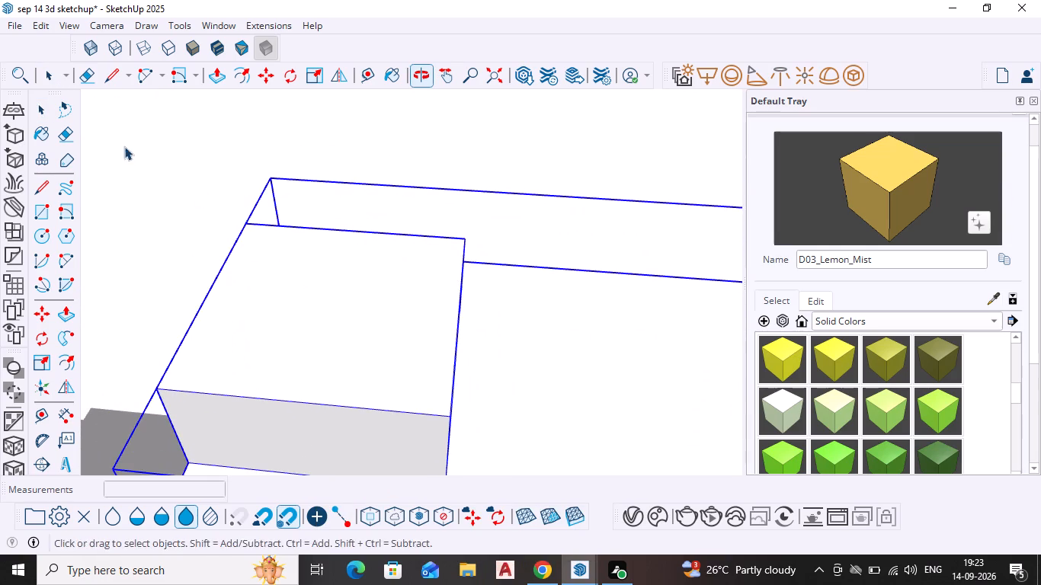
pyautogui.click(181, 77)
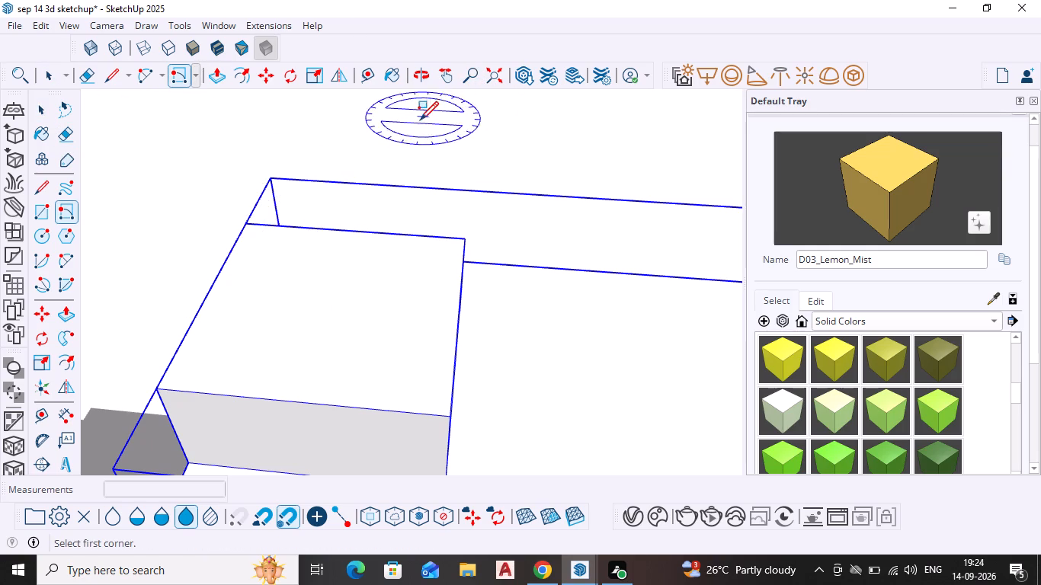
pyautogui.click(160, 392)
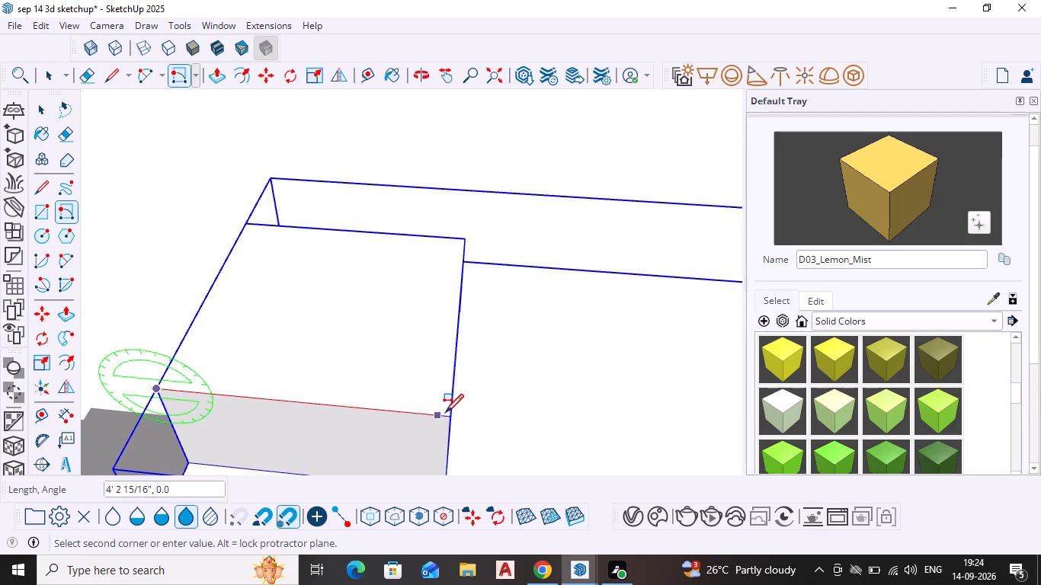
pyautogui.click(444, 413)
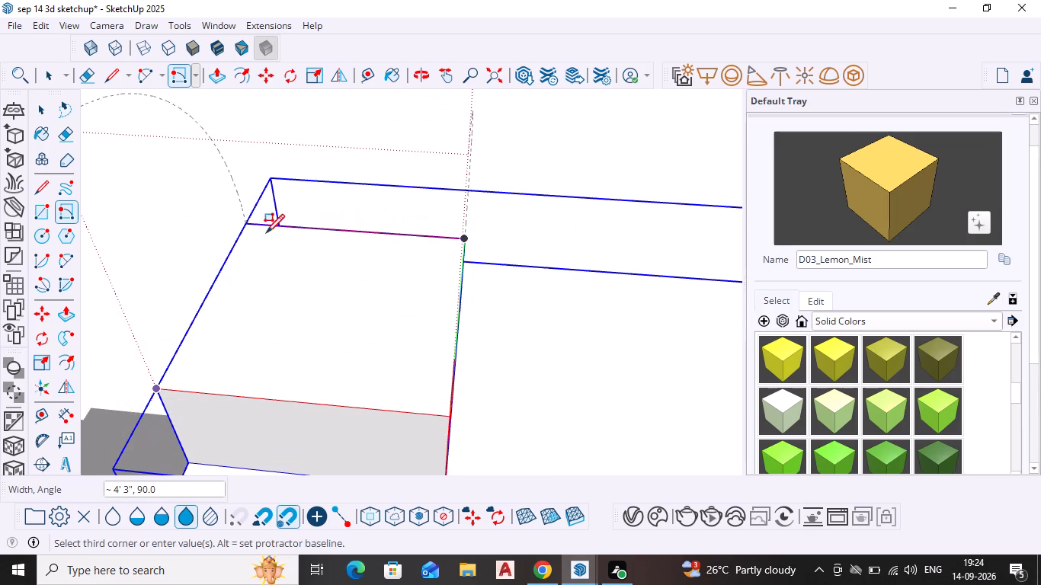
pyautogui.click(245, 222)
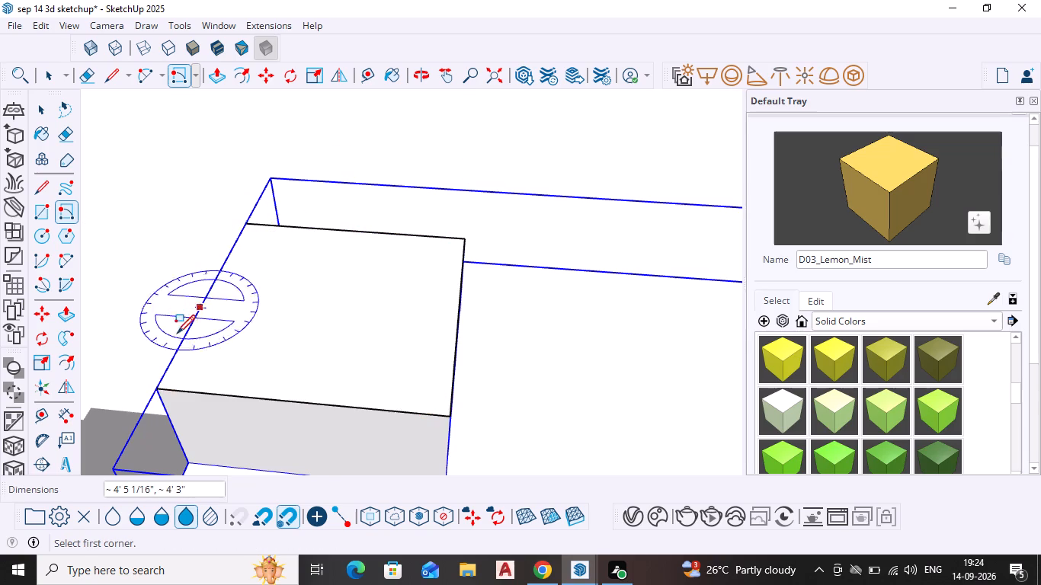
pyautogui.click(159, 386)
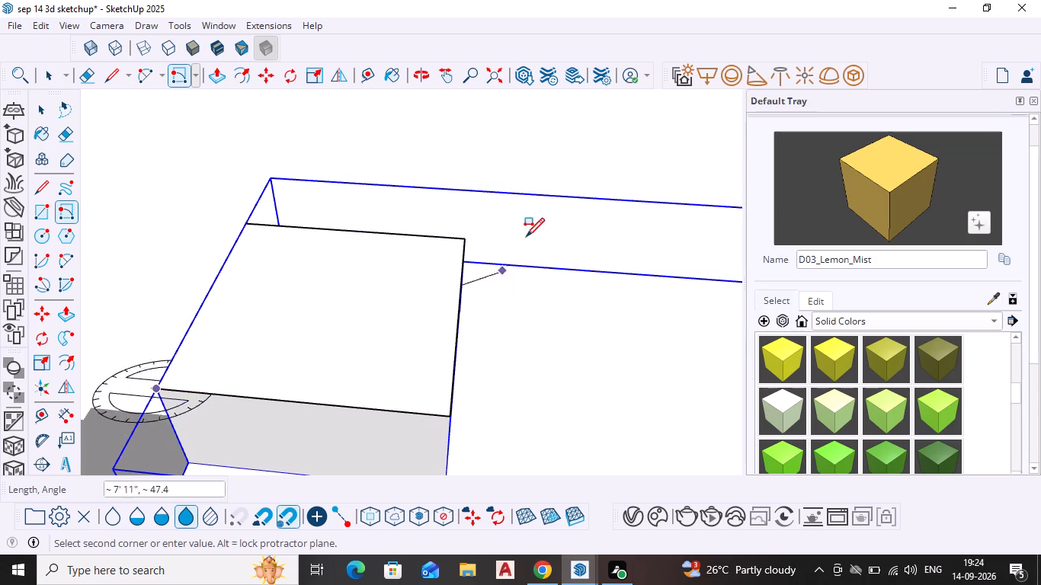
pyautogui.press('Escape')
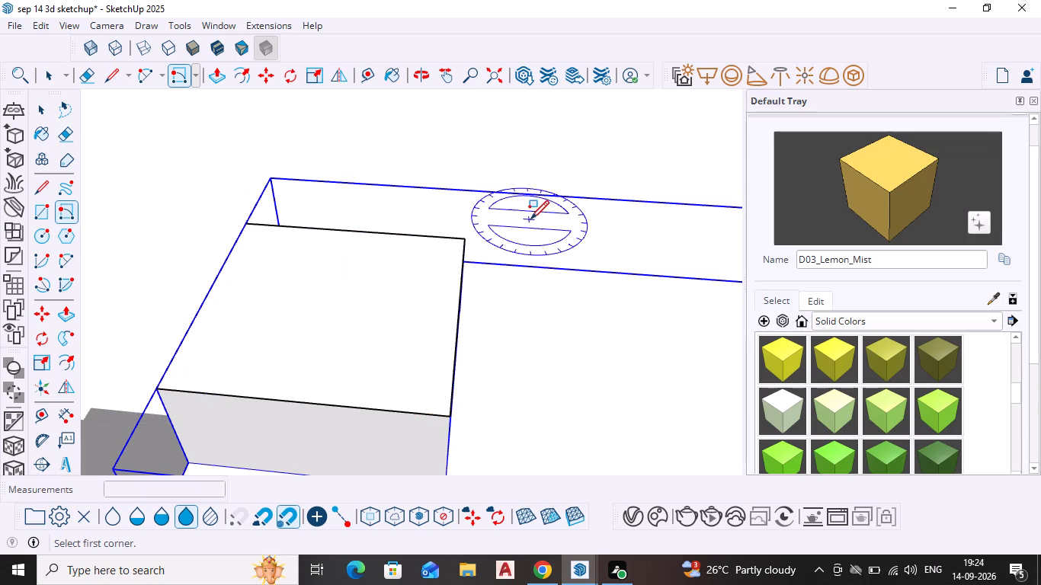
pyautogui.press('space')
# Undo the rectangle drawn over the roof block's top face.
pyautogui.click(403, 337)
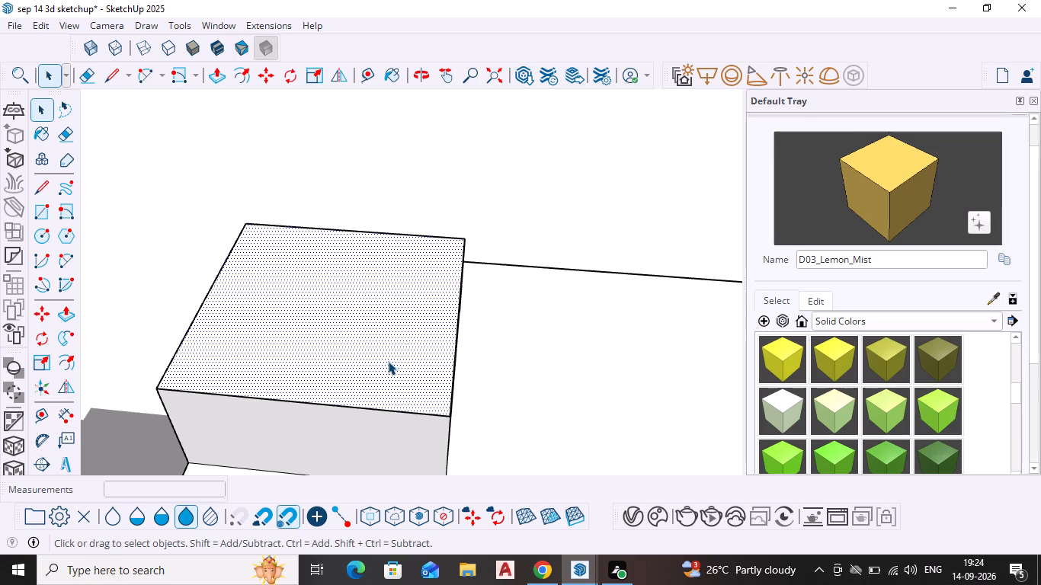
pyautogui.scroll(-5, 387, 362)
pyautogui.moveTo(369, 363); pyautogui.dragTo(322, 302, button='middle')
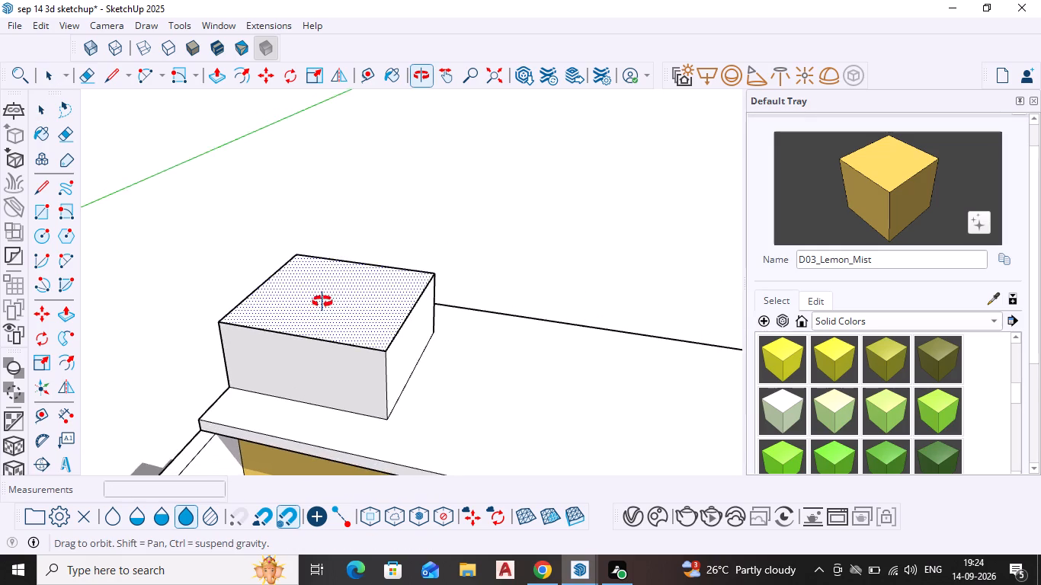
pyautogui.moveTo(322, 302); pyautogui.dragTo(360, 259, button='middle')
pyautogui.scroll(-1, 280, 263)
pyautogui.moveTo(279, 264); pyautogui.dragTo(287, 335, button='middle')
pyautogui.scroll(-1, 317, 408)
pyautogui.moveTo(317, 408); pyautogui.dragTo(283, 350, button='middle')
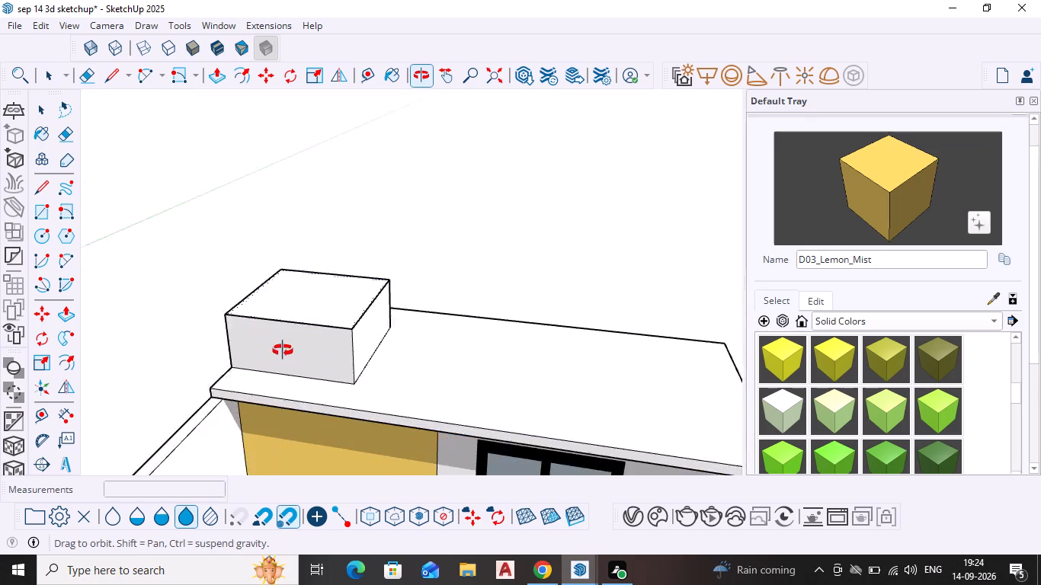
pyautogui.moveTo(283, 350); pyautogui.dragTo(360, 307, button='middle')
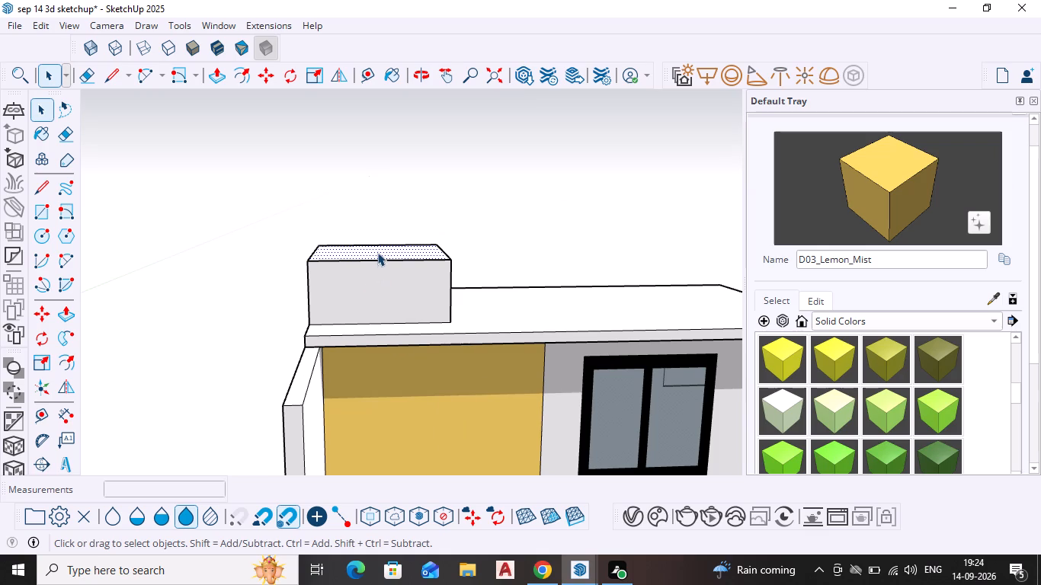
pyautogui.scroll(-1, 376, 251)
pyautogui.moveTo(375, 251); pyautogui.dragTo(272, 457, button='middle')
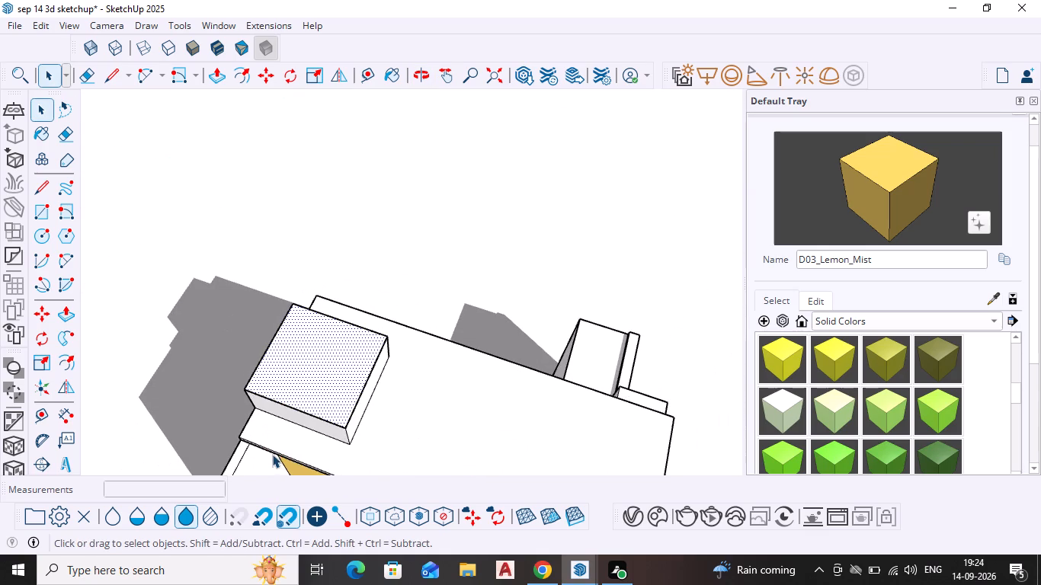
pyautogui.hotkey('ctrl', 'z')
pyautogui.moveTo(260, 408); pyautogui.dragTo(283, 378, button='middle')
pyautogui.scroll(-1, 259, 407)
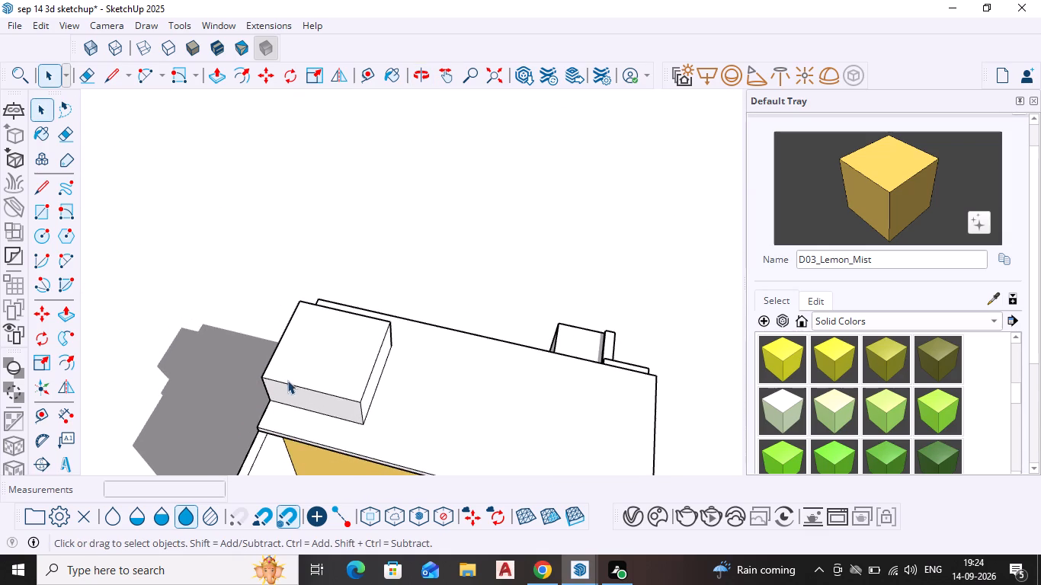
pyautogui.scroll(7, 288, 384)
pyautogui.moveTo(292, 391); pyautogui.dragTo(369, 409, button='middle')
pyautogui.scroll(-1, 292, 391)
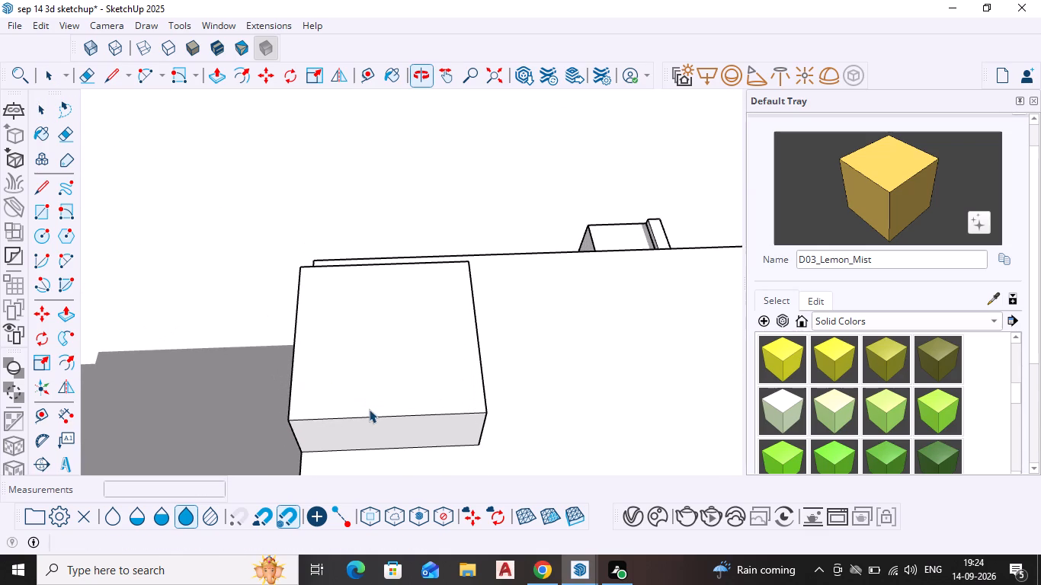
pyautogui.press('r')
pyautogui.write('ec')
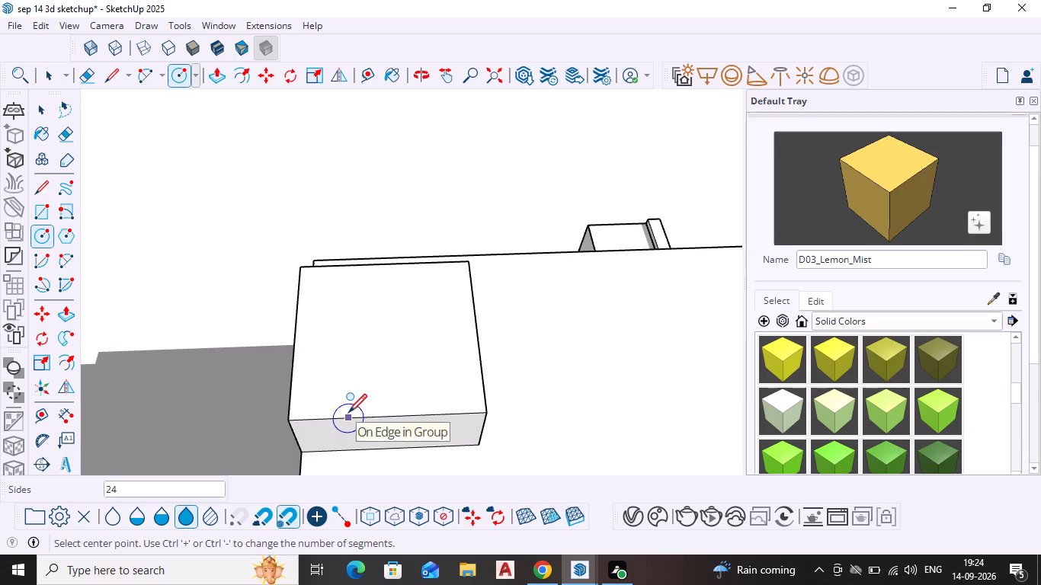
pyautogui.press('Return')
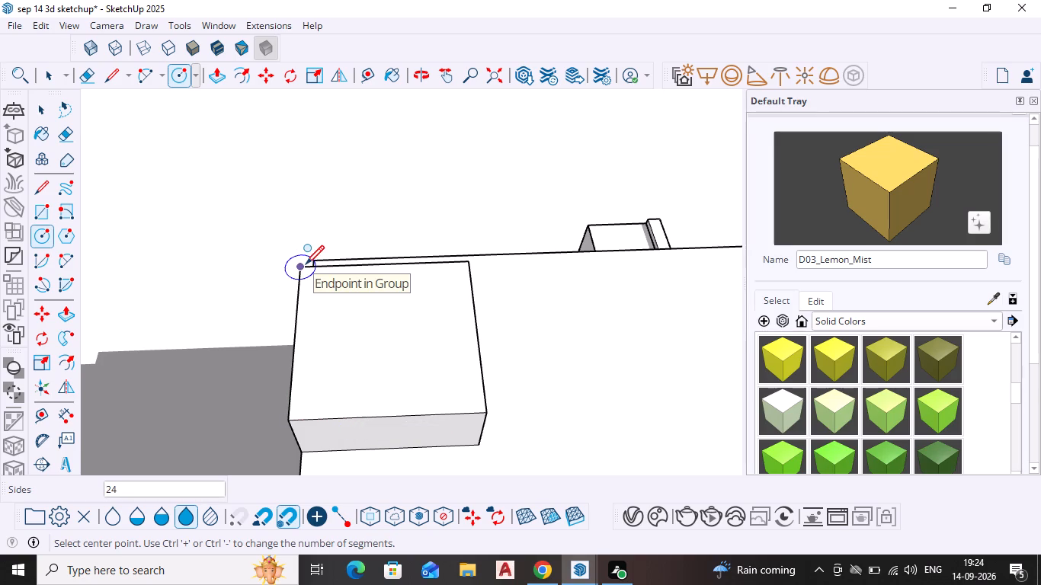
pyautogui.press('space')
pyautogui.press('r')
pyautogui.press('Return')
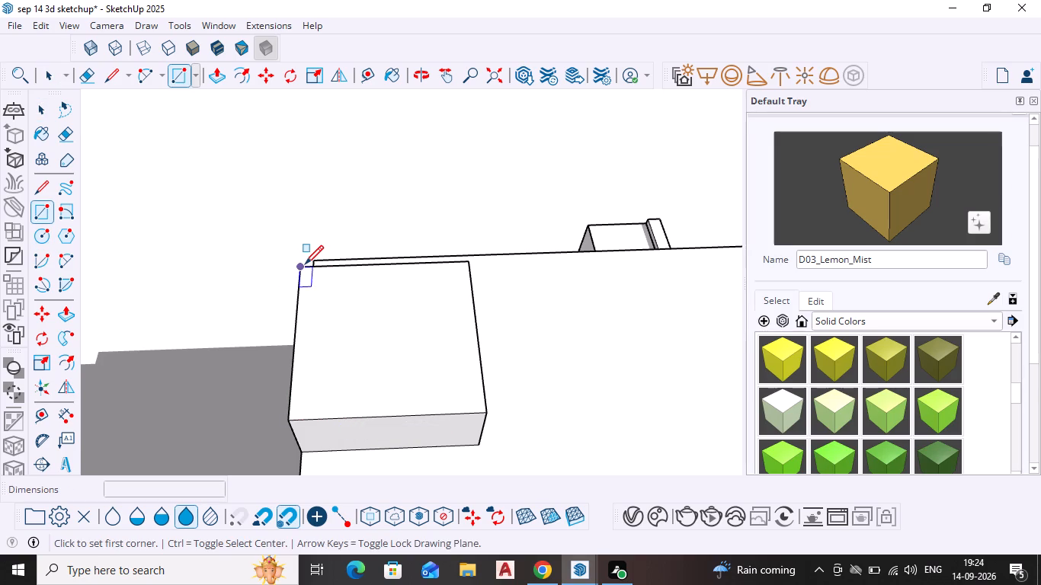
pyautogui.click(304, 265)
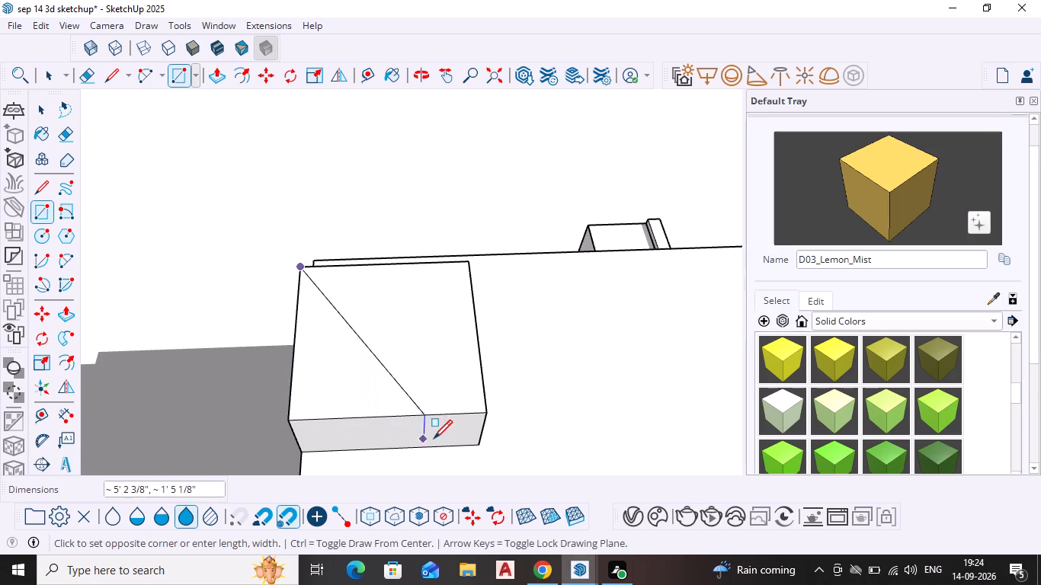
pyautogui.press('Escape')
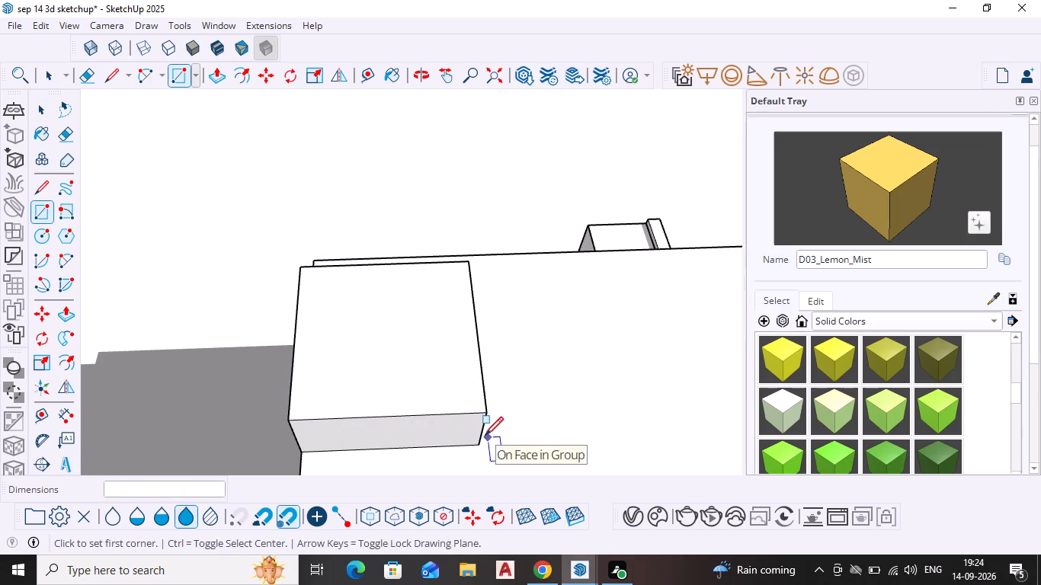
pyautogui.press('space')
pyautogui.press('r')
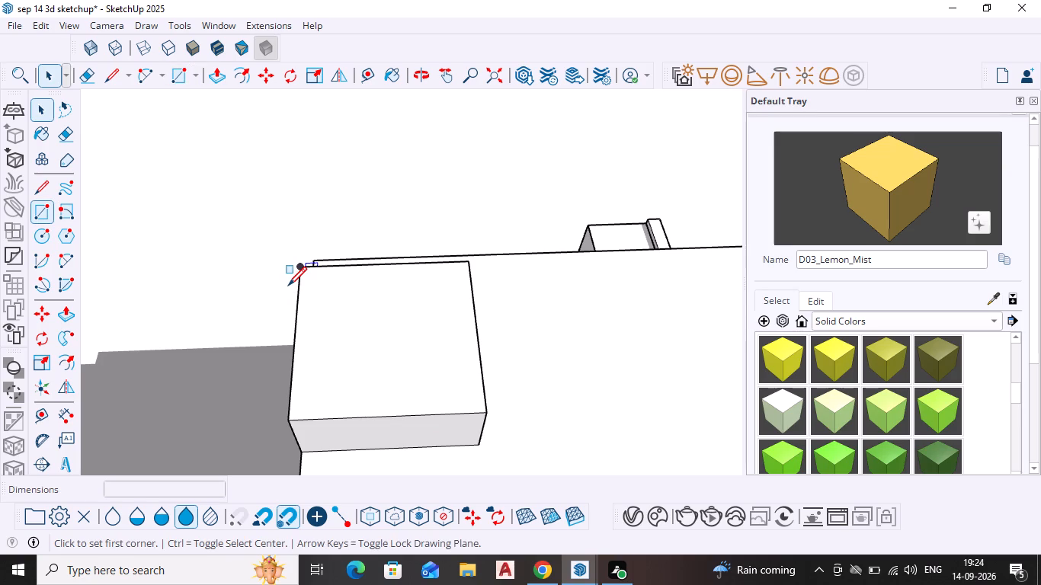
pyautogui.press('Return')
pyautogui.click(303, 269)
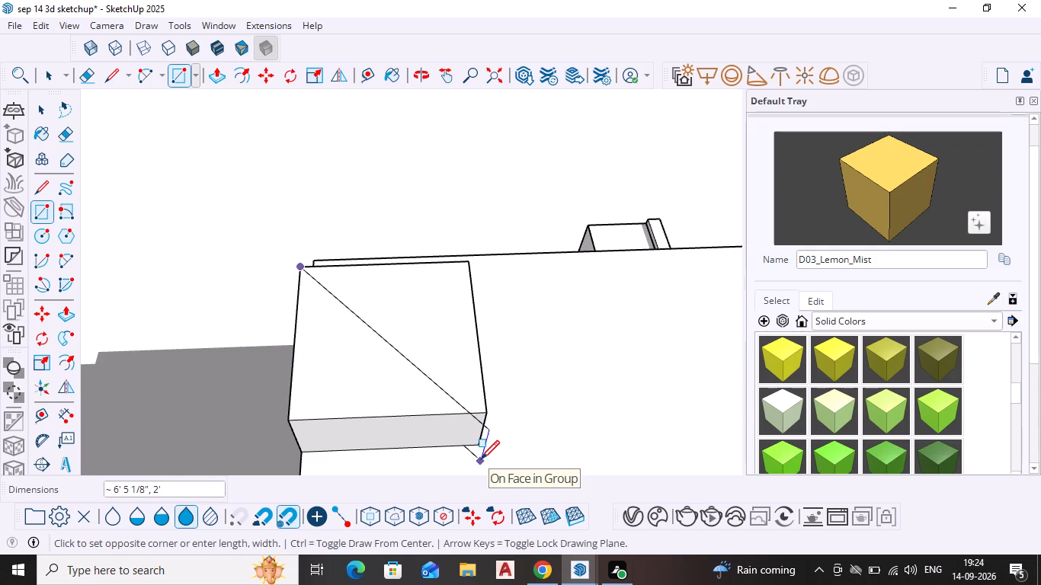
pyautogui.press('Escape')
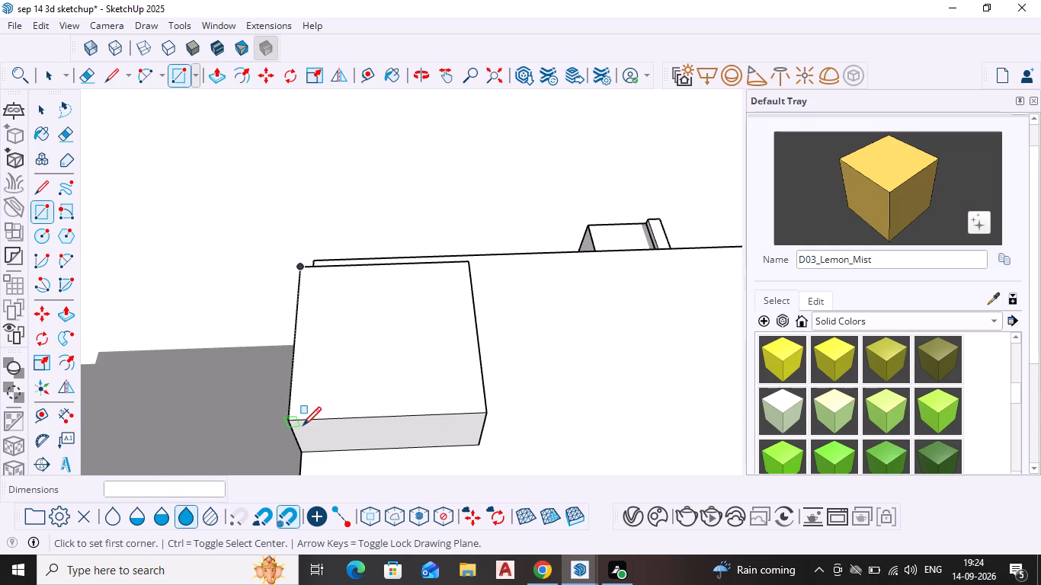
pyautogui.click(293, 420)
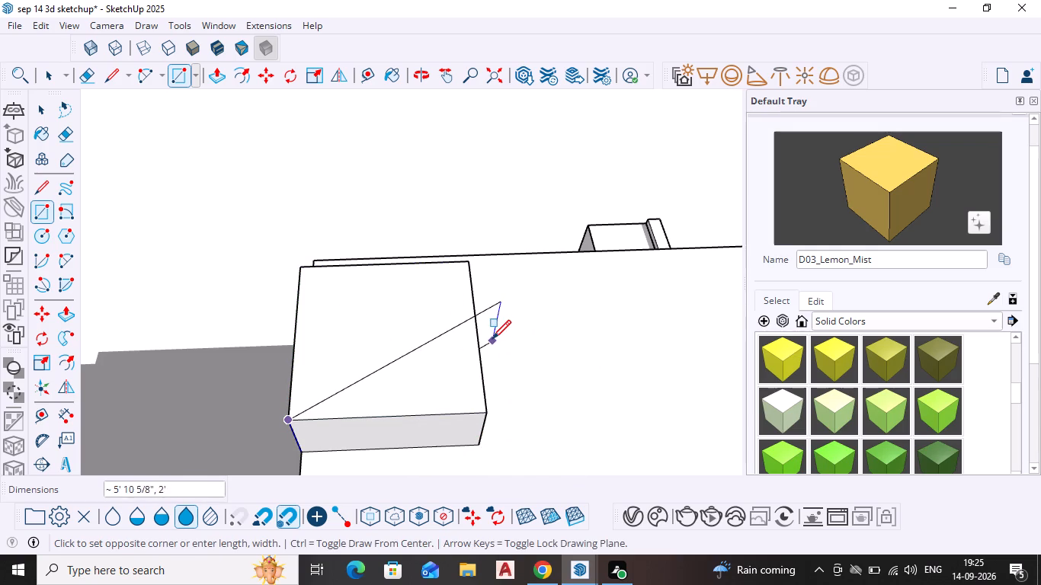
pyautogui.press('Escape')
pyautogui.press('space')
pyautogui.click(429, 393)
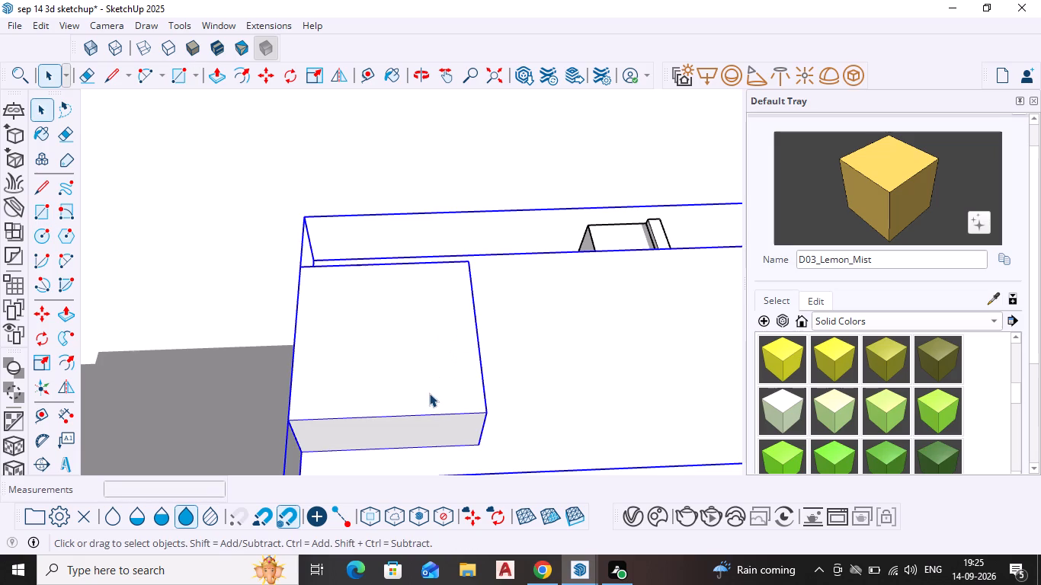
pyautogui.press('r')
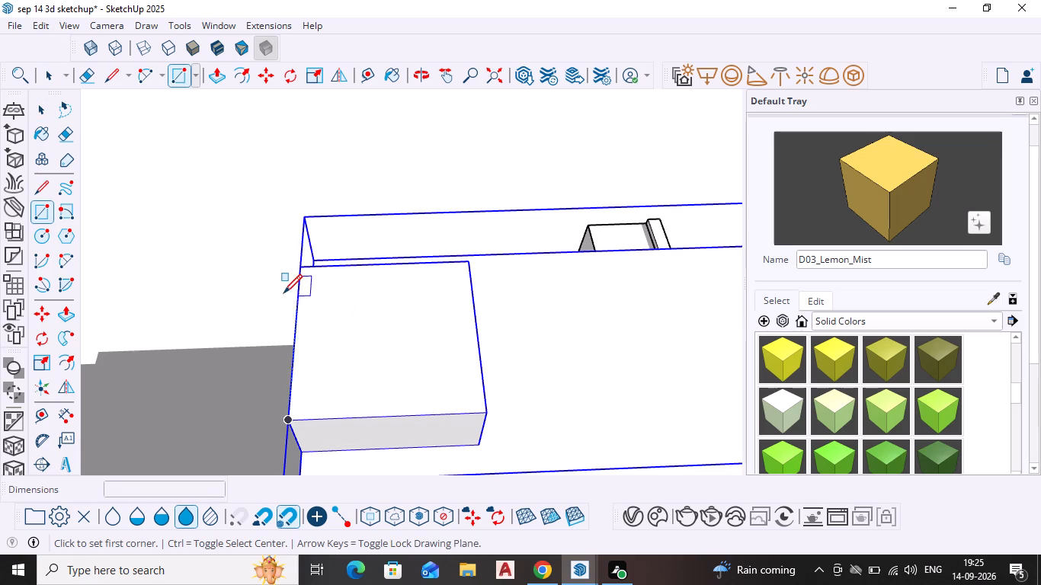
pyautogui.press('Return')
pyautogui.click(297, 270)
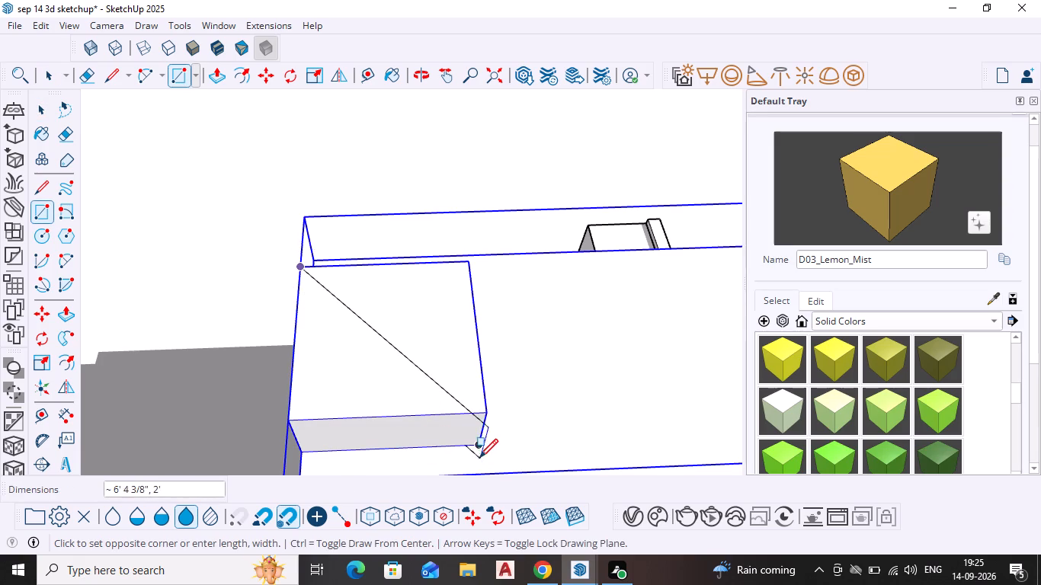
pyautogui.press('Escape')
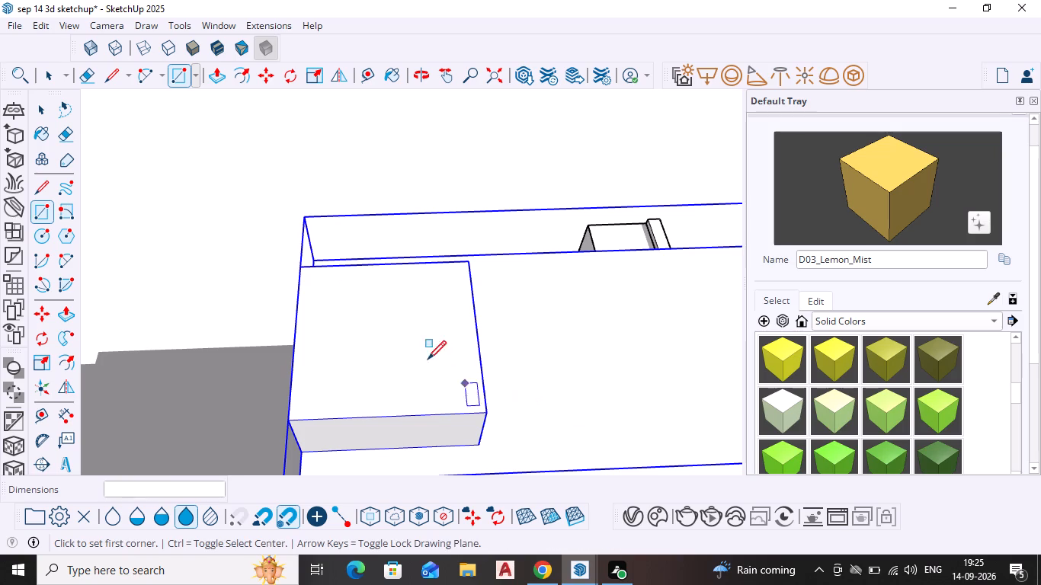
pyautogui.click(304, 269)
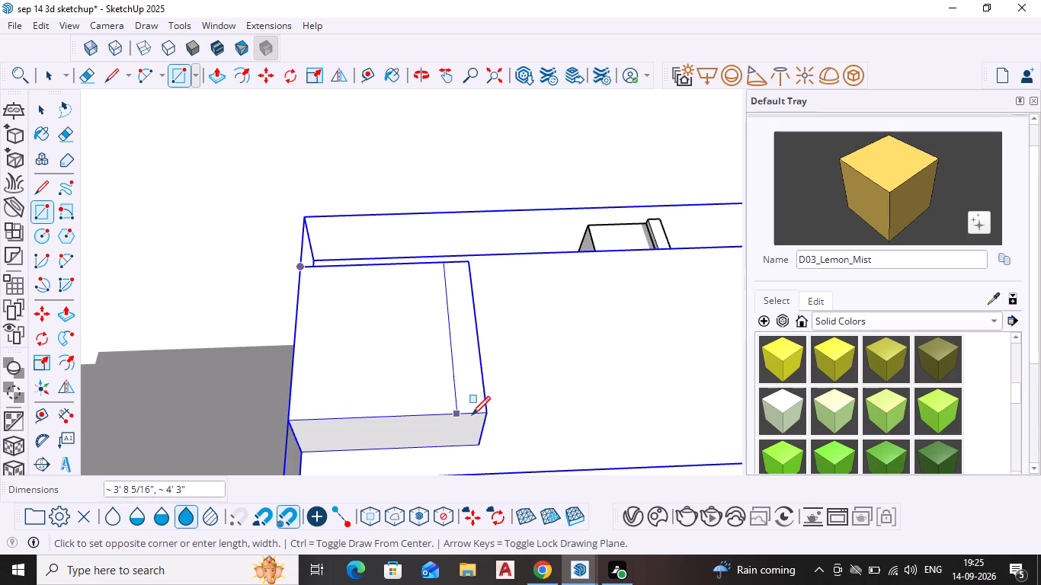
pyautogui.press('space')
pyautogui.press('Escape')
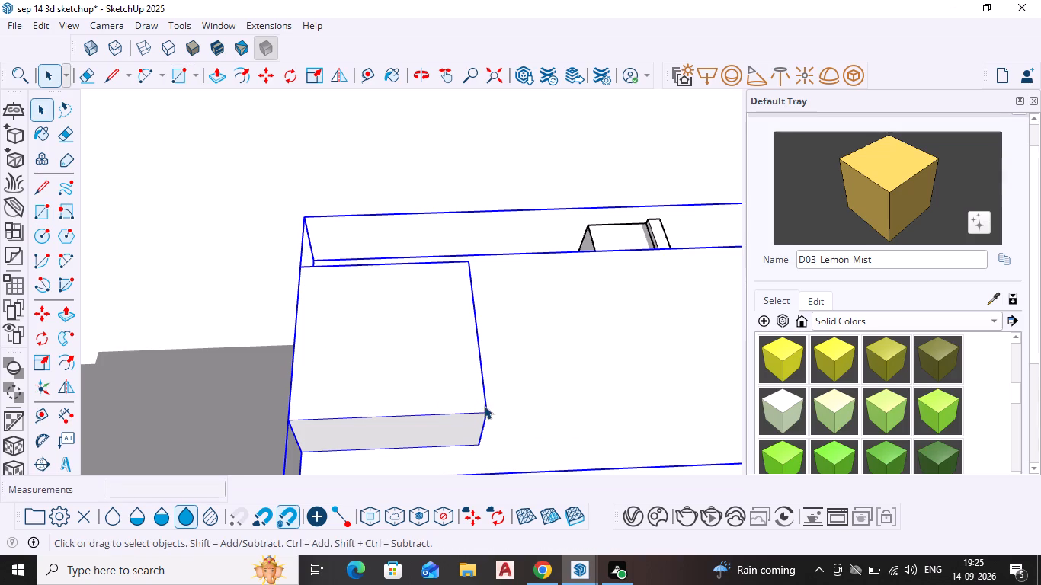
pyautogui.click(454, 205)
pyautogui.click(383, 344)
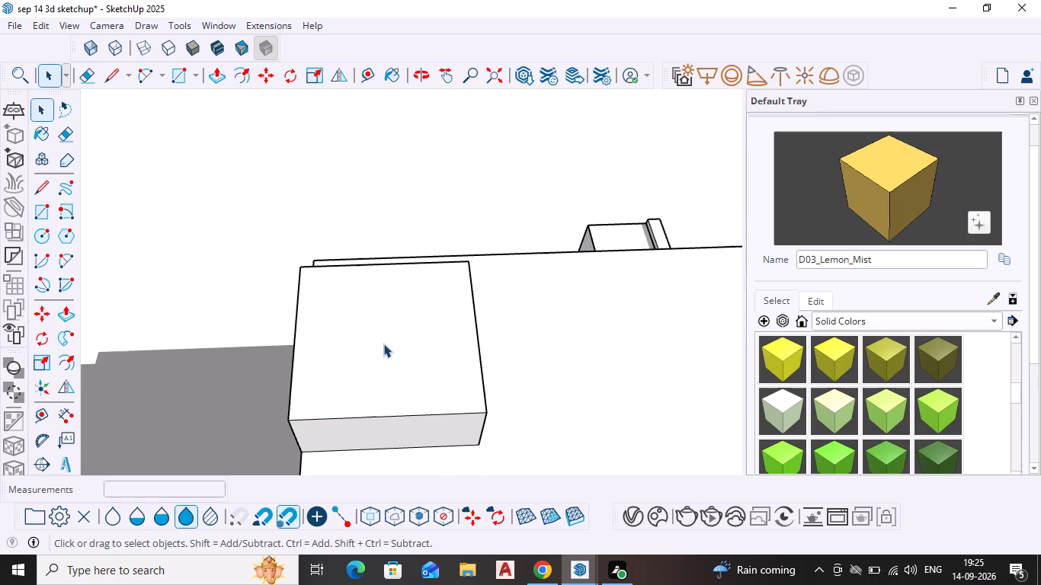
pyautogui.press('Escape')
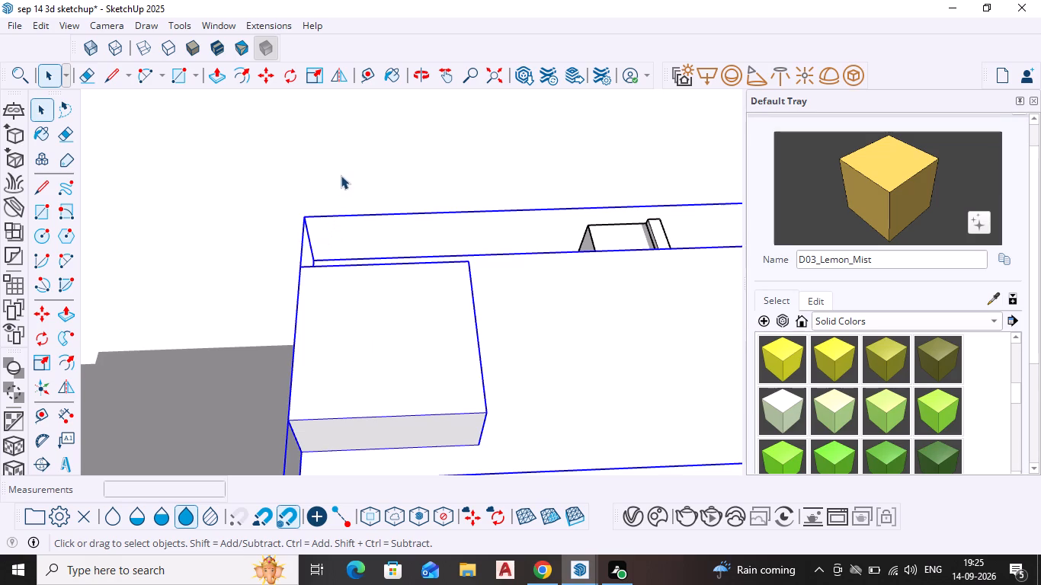
# Draw a rectangle about 4' 5" by 4' 3" over the roof block's top face, corner to corner.
pyautogui.click(341, 174)
pyautogui.press('r')
pyautogui.press('Return')
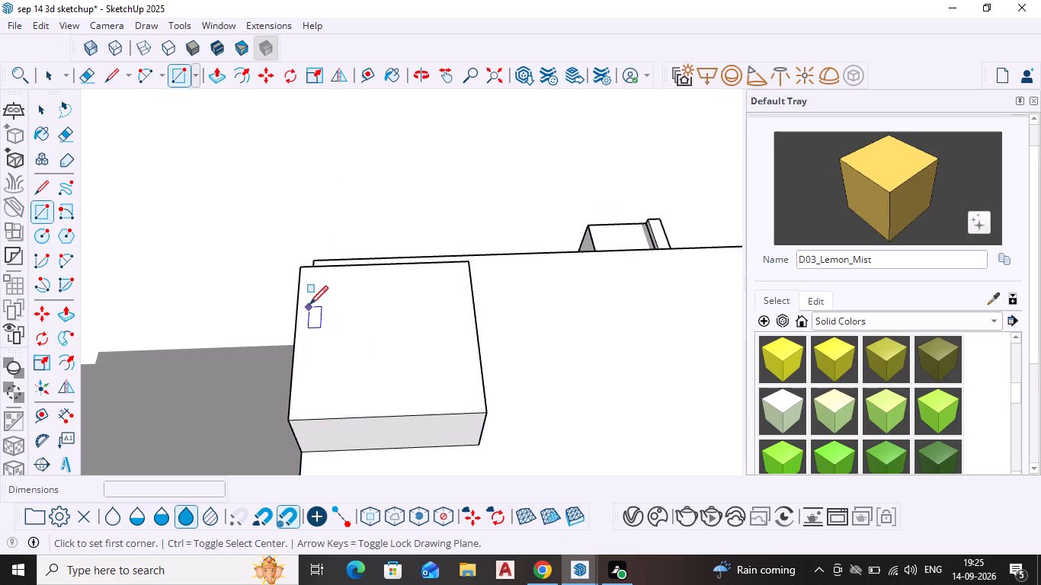
pyautogui.click(296, 270)
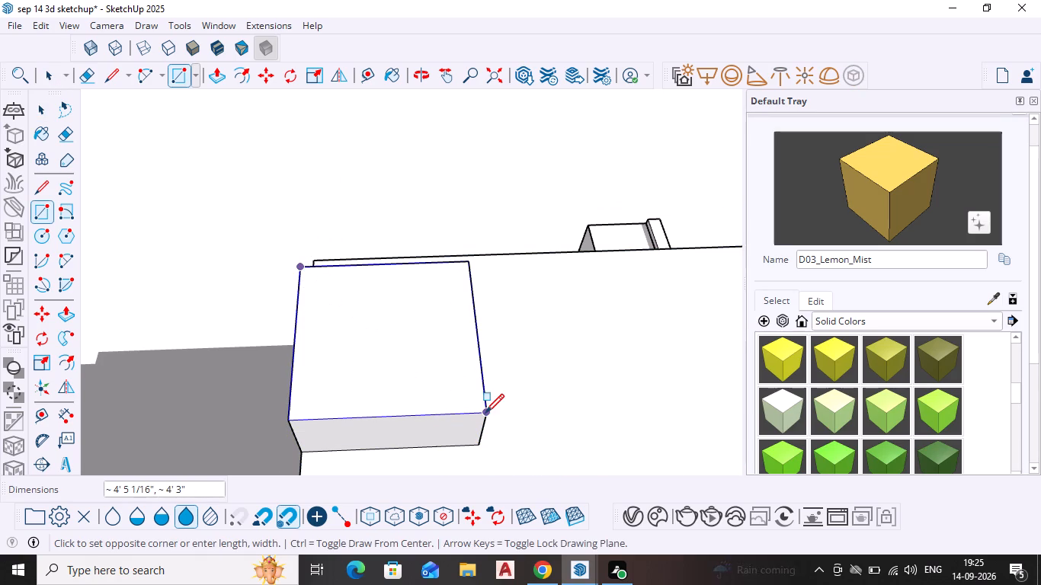
pyautogui.click(488, 414)
pyautogui.press('space')
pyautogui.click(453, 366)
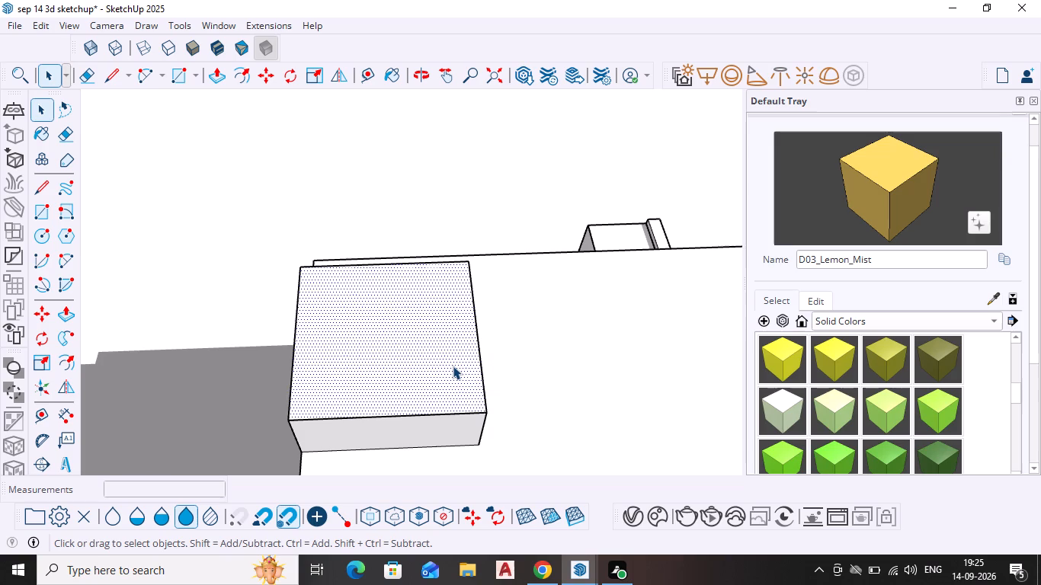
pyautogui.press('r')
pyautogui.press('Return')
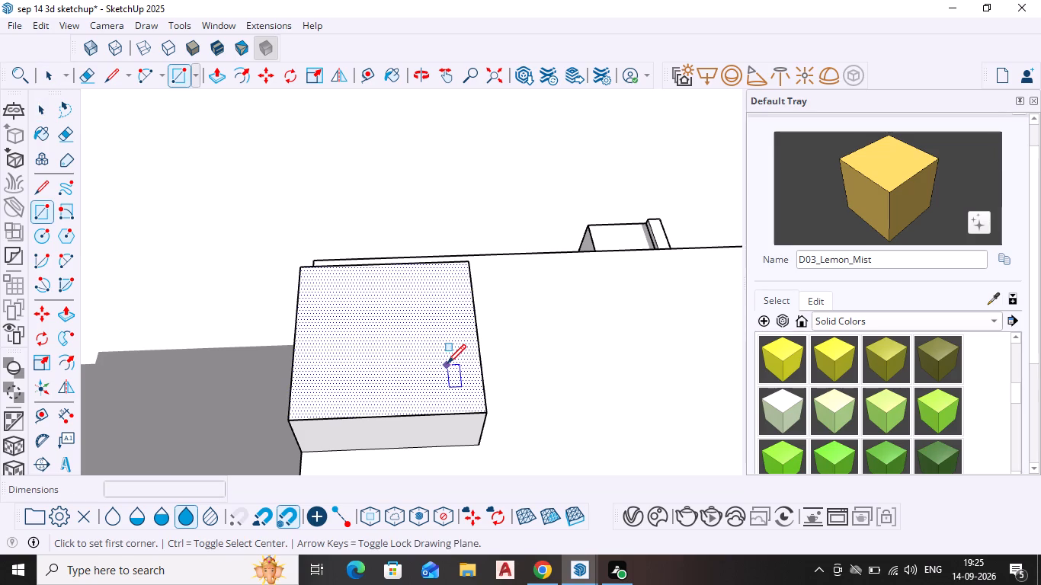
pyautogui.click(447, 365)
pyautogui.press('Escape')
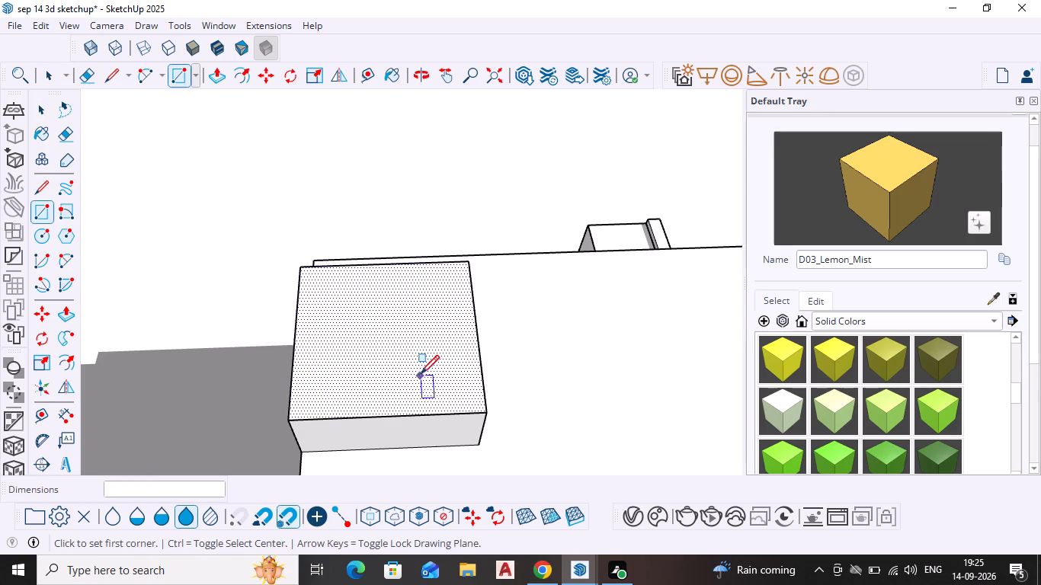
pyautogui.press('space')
# Push/Pull the new rectangle on top of the roof block upward 4" to form a cap slab.
pyautogui.click(397, 376)
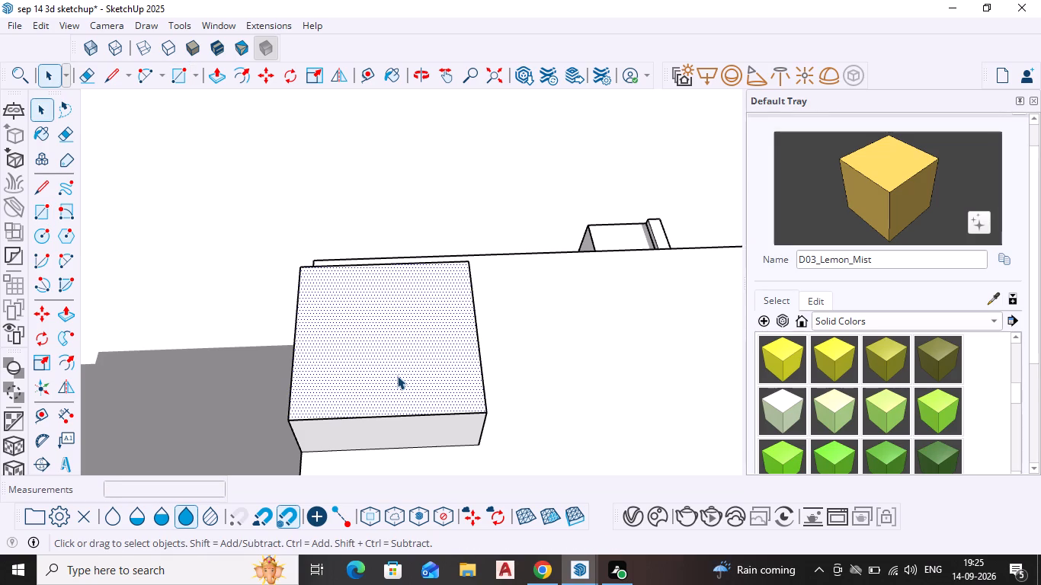
pyautogui.press('p')
pyautogui.press('Return')
pyautogui.click(397, 376)
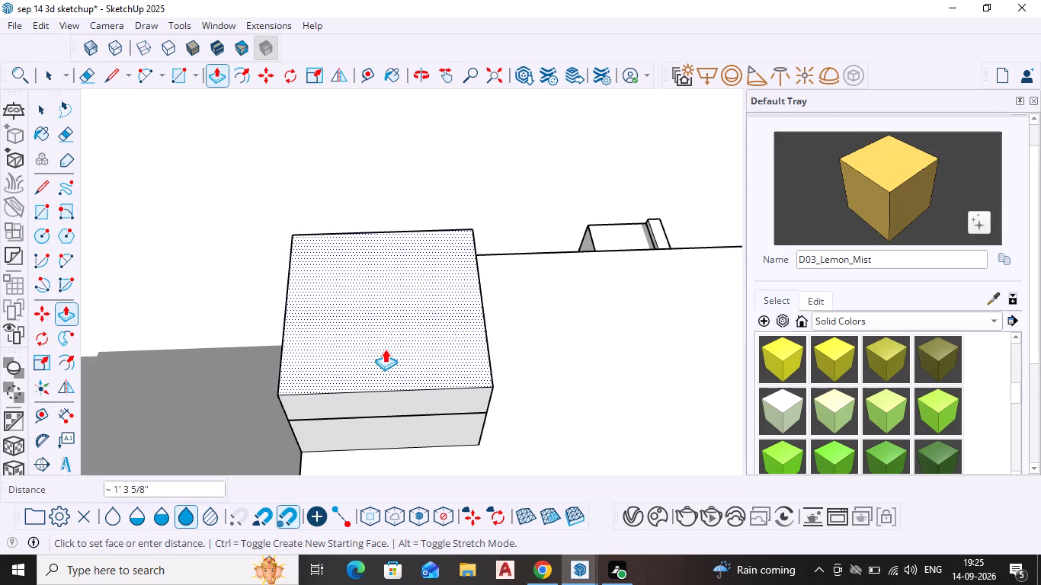
pyautogui.press('4')
pyautogui.hotkey('shift', 'Up')
pyautogui.hotkey('shift', '"')
pyautogui.press('Return')
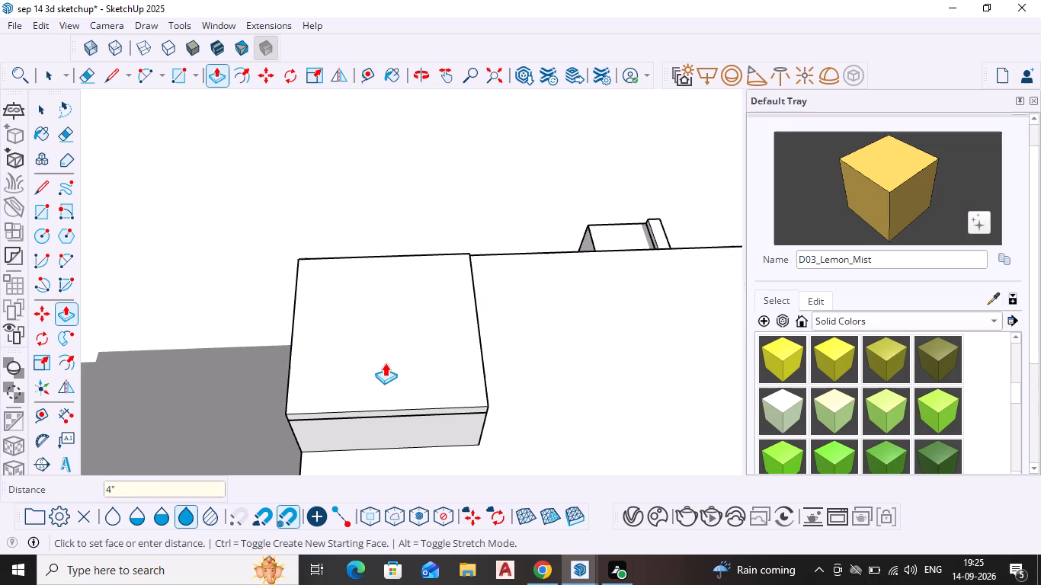
# Pull the cap slab's front face outward about 4" so it overhangs the front of the roof block.
pyautogui.moveTo(572, 392); pyautogui.dragTo(594, 265, button='middle')
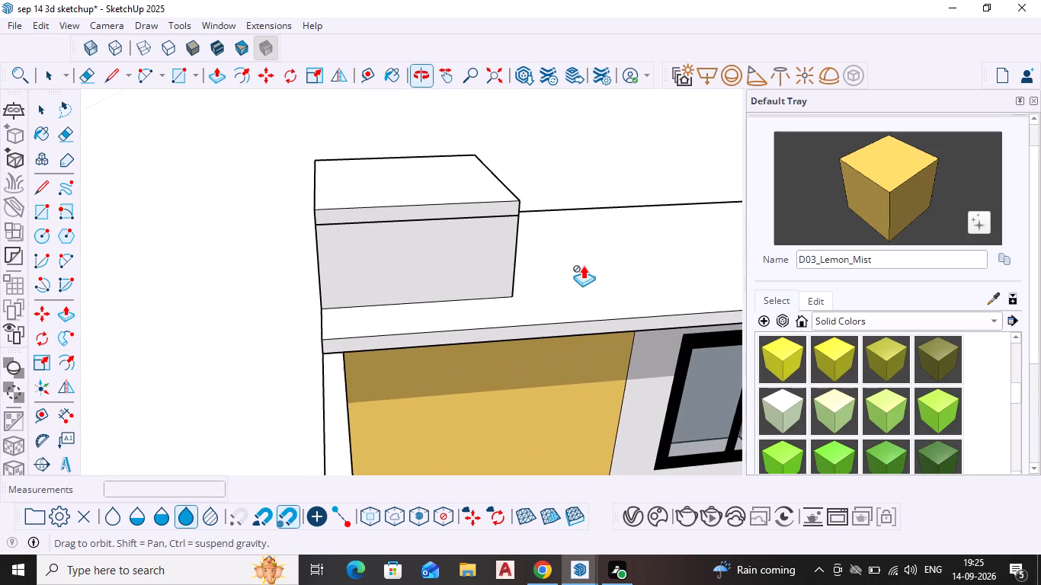
pyautogui.scroll(6, 489, 243)
pyautogui.click(406, 180)
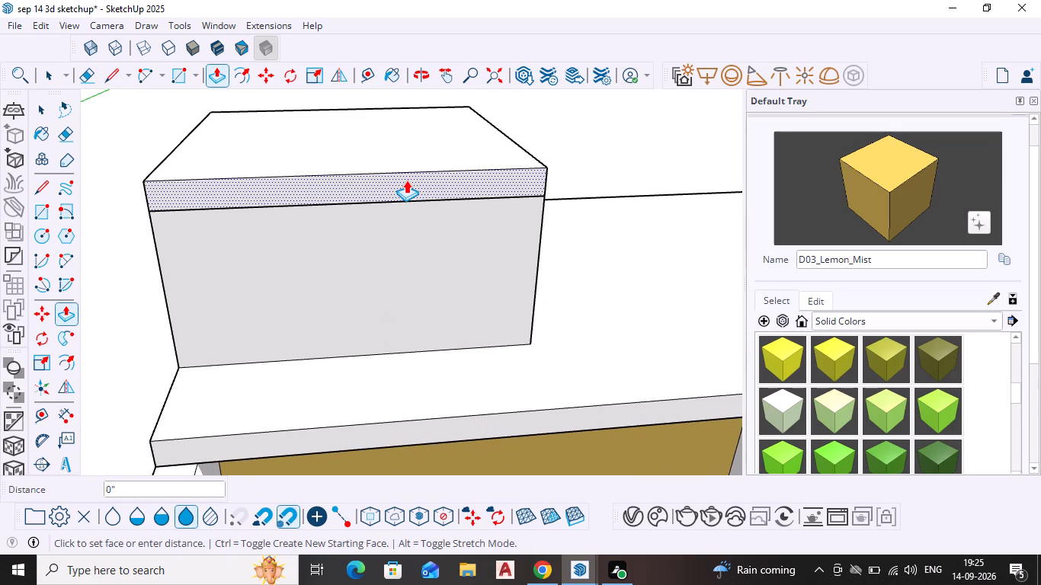
pyautogui.click(406, 190)
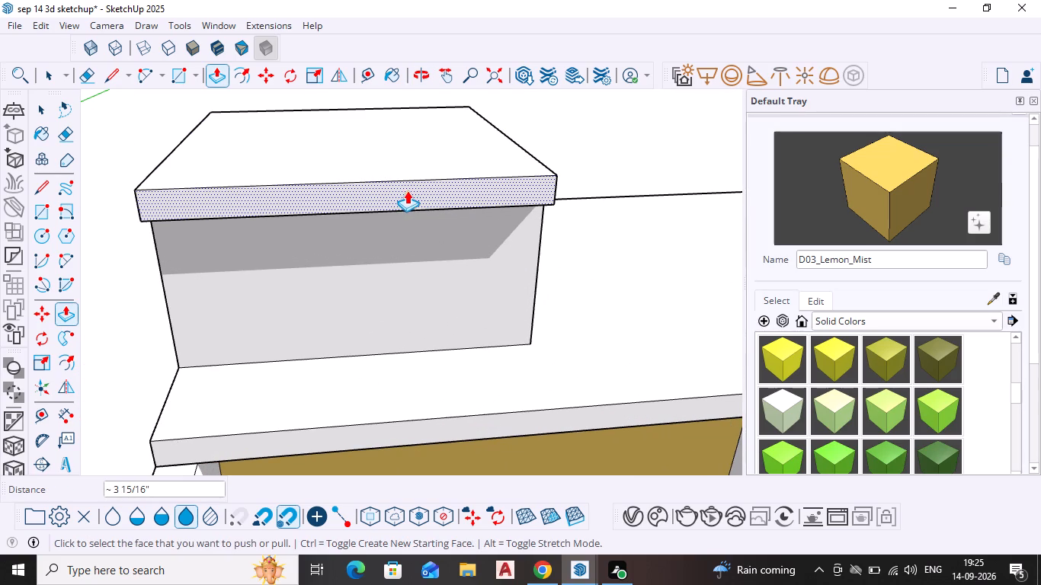
pyautogui.press('Escape')
# Examine the whole house, including the capped roof block, from the front and from above.
pyautogui.scroll(-10, 415, 189)
pyautogui.scroll(-4, 544, 307)
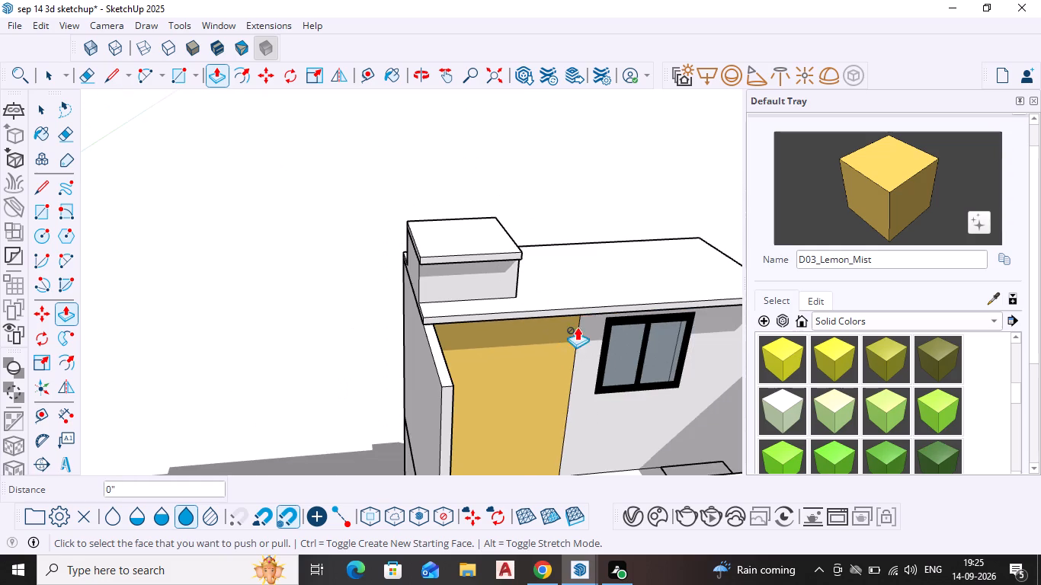
pyautogui.moveTo(577, 327); pyautogui.dragTo(478, 311, button='middle')
pyautogui.scroll(-1, 569, 329)
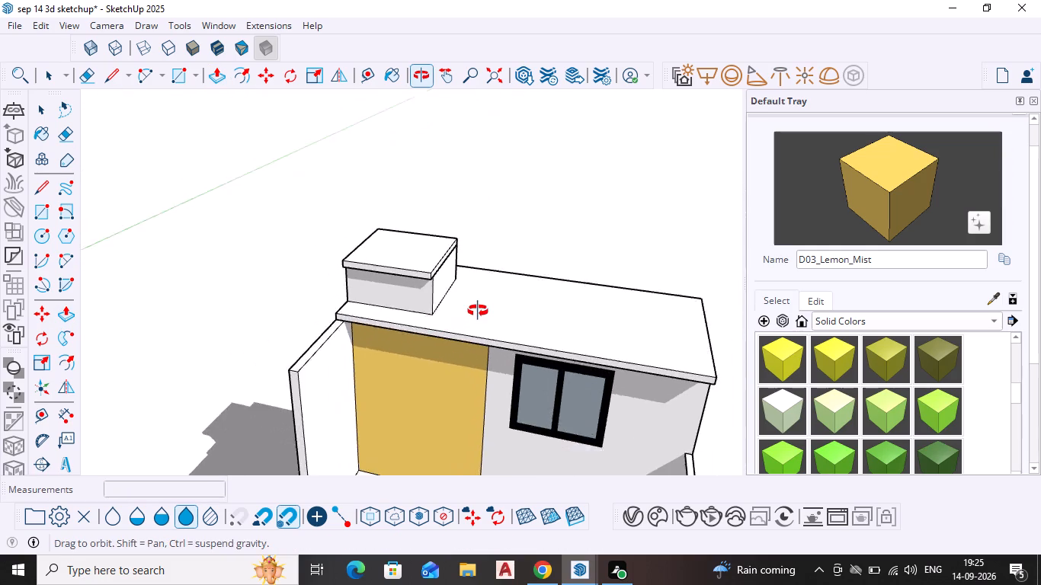
pyautogui.moveTo(478, 311); pyautogui.dragTo(474, 343, button='middle')
pyautogui.scroll(-5, 510, 409)
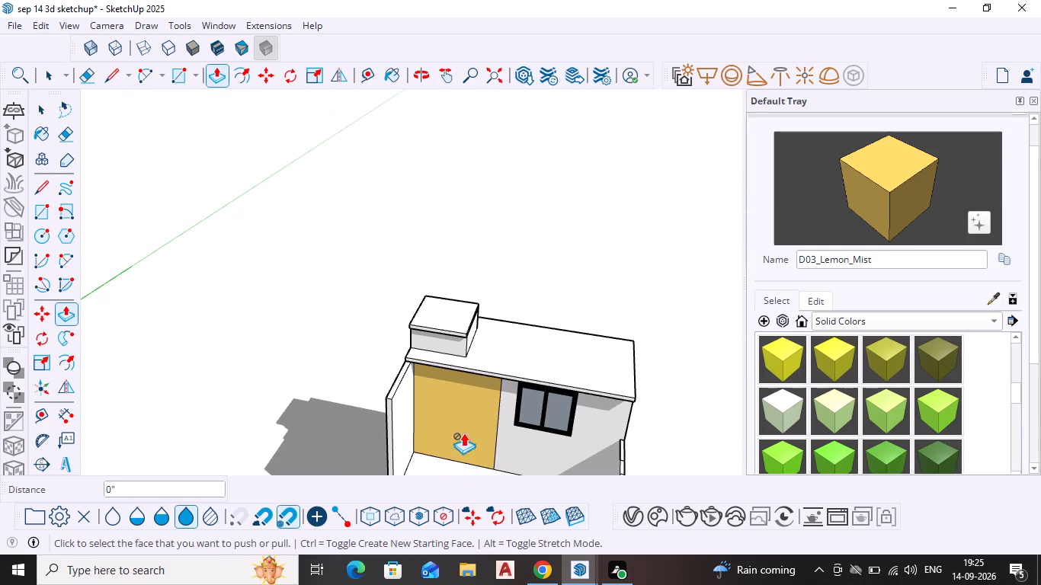
pyautogui.press('Escape')
pyautogui.press('space')
pyautogui.scroll(-2, 472, 435)
pyautogui.moveTo(478, 430); pyautogui.dragTo(485, 415, button='middle')
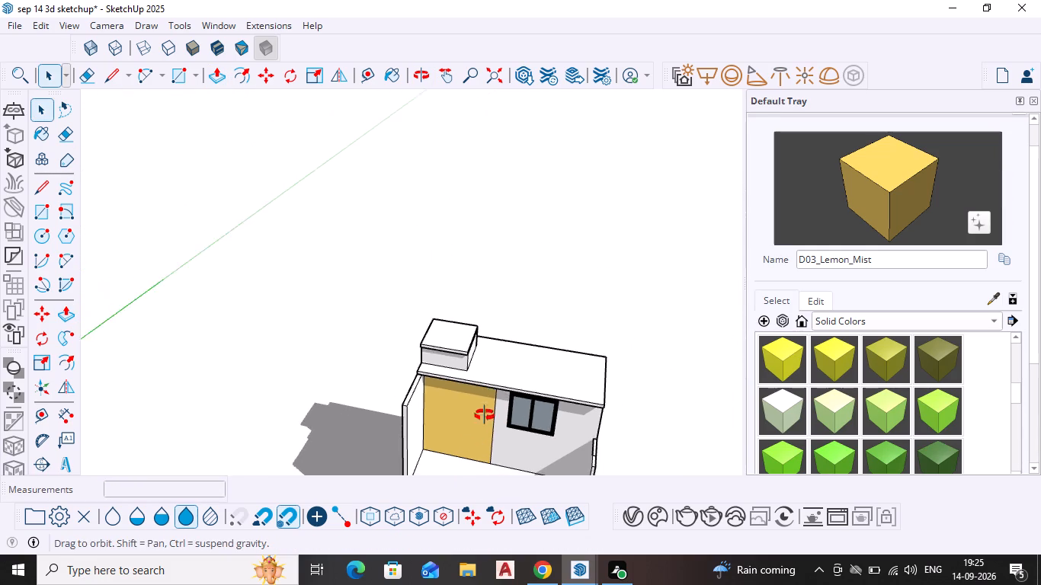
pyautogui.moveTo(485, 415); pyautogui.dragTo(512, 350, button='middle')
pyautogui.scroll(-10, 513, 348)
pyautogui.scroll(-1, 527, 439)
pyautogui.moveTo(527, 439); pyautogui.dragTo(517, 382, button='middle')
pyautogui.scroll(9, 528, 419)
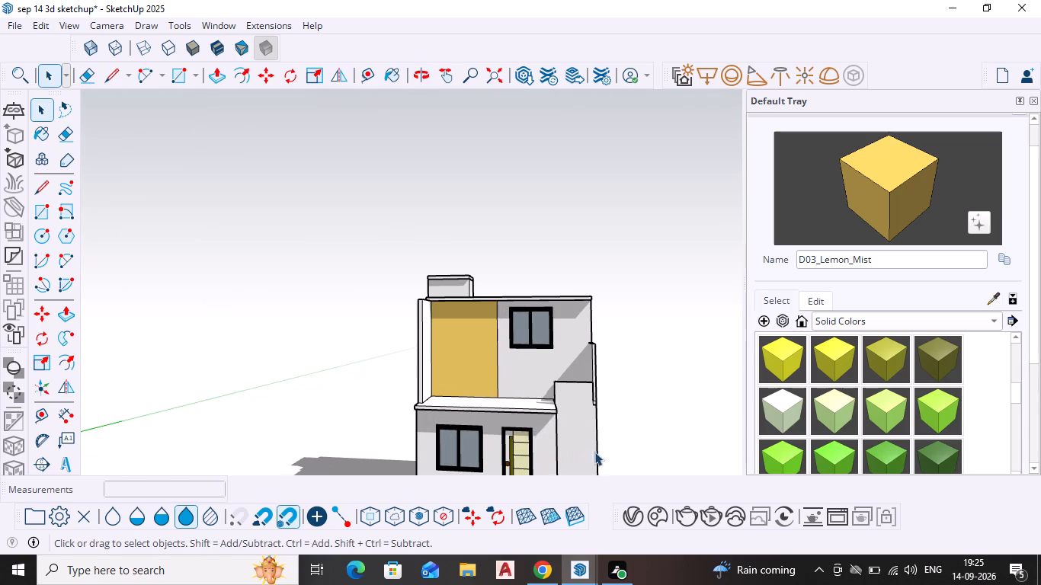
pyautogui.keyDown('shift'); pyautogui.moveTo(600, 450); pyautogui.dragTo(471, 356, button='middle'); pyautogui.keyUp('shift')
pyautogui.moveTo(414, 377); pyautogui.dragTo(481, 415, button='middle')
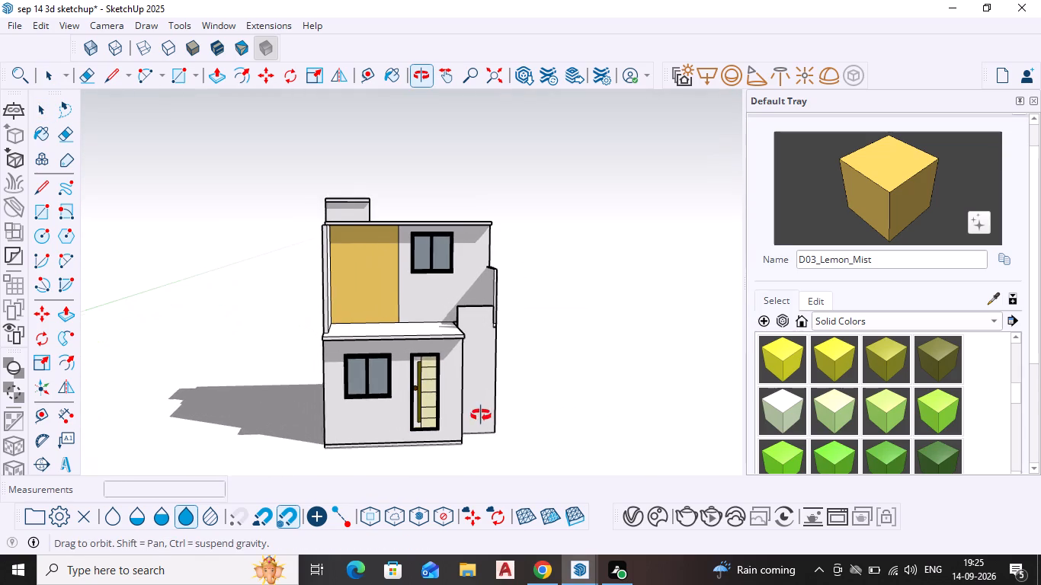
pyautogui.moveTo(481, 415); pyautogui.dragTo(480, 415, button='middle')
pyautogui.moveTo(445, 353); pyautogui.dragTo(419, 426, button='middle')
pyautogui.scroll(-1, 430, 400)
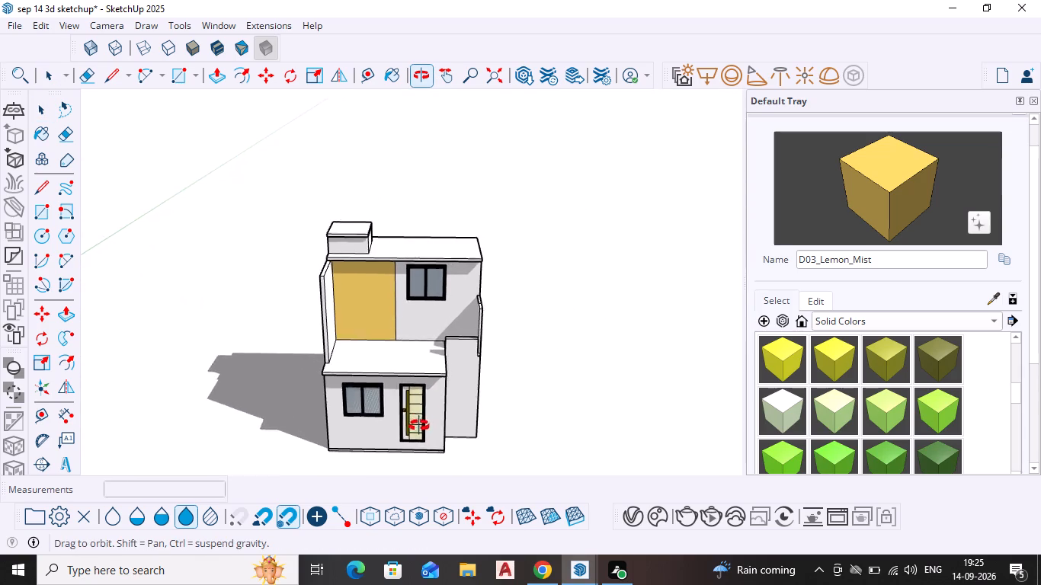
# Examine the whole house from the front, from above and around the terrace beside the stair wall.
pyautogui.moveTo(419, 426); pyautogui.dragTo(412, 459, button='middle')
pyautogui.scroll(4, 417, 386)
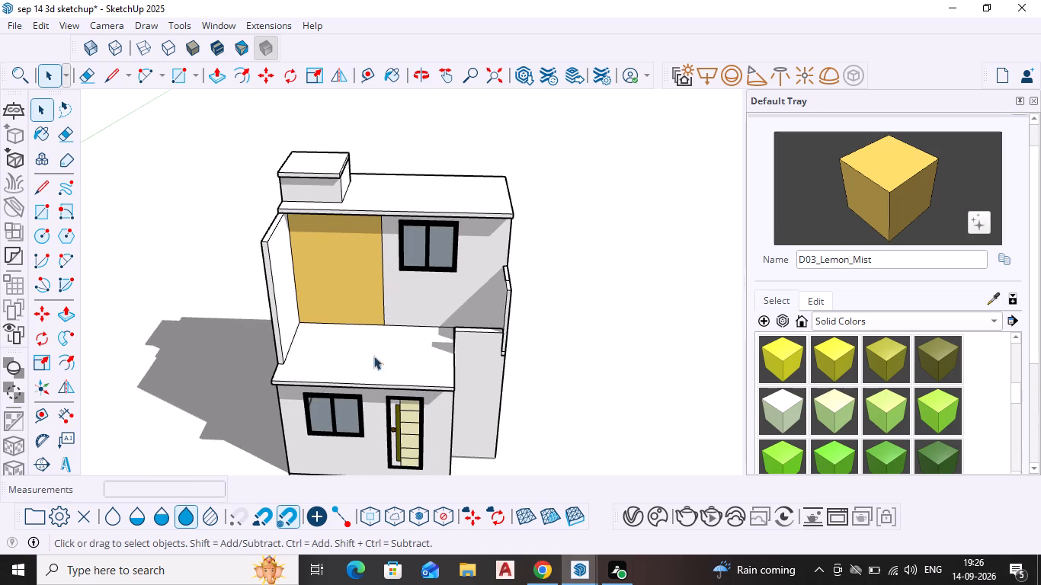
pyautogui.scroll(4, 306, 211)
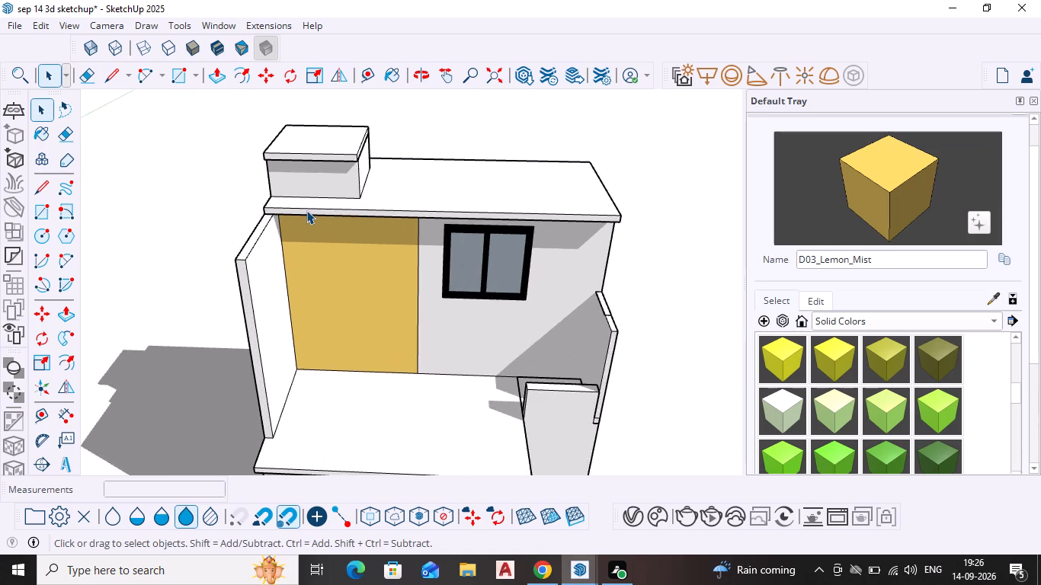
pyautogui.scroll(5, 306, 210)
pyautogui.scroll(-10, 351, 197)
pyautogui.scroll(-3, 402, 245)
pyautogui.moveTo(403, 251); pyautogui.dragTo(403, 254, button='middle')
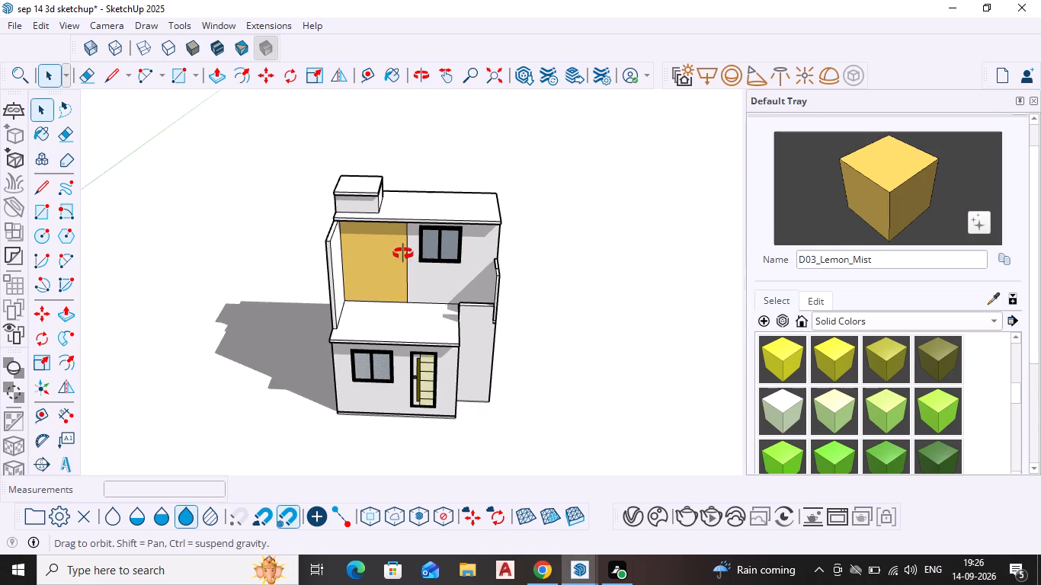
pyautogui.moveTo(403, 254); pyautogui.dragTo(408, 190, button='middle')
pyautogui.scroll(2, 445, 445)
pyautogui.scroll(-1, 452, 426)
pyautogui.moveTo(452, 426); pyautogui.dragTo(441, 422, button='middle')
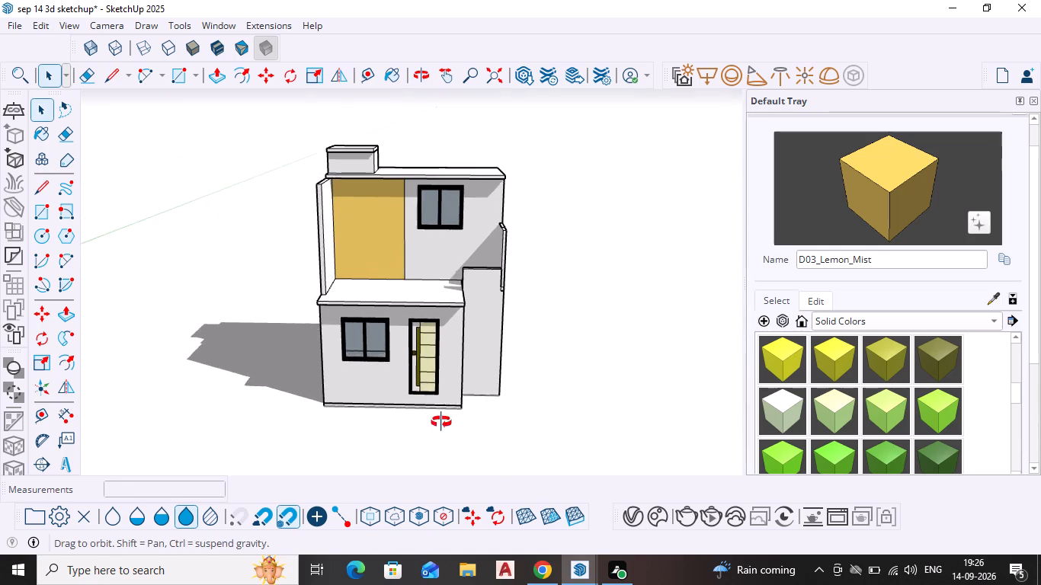
pyautogui.moveTo(441, 422); pyautogui.dragTo(384, 416, button='middle')
pyautogui.scroll(-1, 383, 411)
pyautogui.moveTo(383, 411); pyautogui.dragTo(379, 437, button='middle')
pyautogui.moveTo(357, 344); pyautogui.dragTo(351, 376, button='middle')
pyautogui.scroll(-1, 351, 389)
pyautogui.scroll(3, 351, 392)
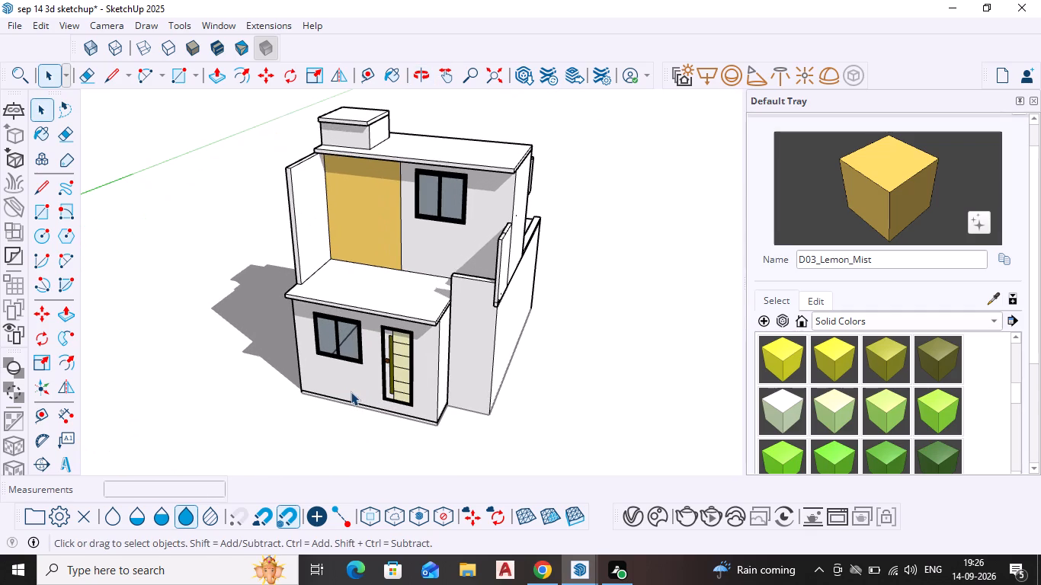
pyautogui.moveTo(352, 397); pyautogui.dragTo(487, 418, button='middle')
pyautogui.scroll(3, 461, 372)
pyautogui.scroll(4, 526, 324)
pyautogui.moveTo(525, 324); pyautogui.dragTo(474, 356, button='middle')
pyautogui.scroll(1, 525, 324)
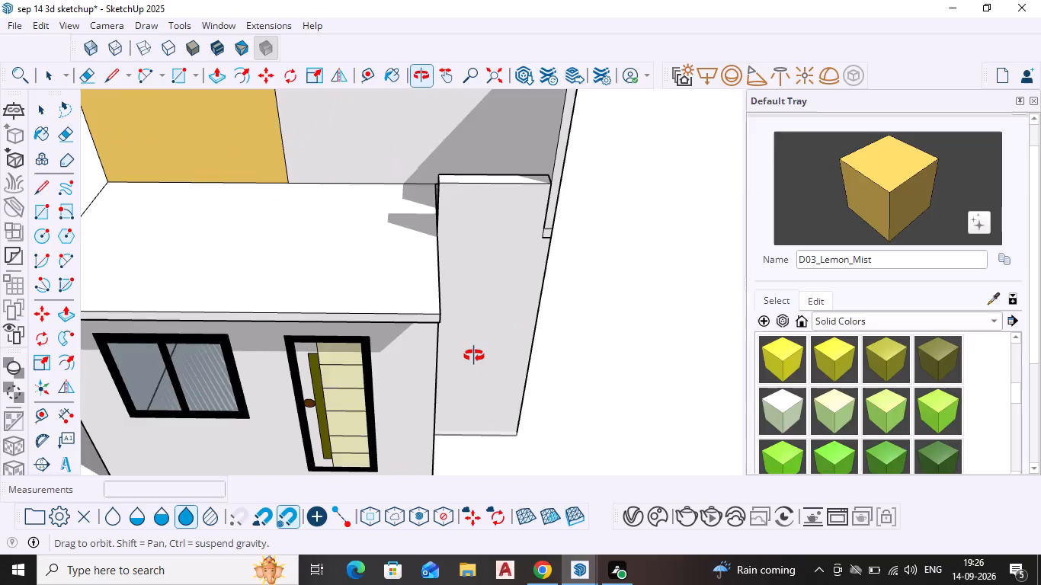
pyautogui.moveTo(474, 356); pyautogui.dragTo(508, 405, button='middle')
pyautogui.scroll(-4, 433, 355)
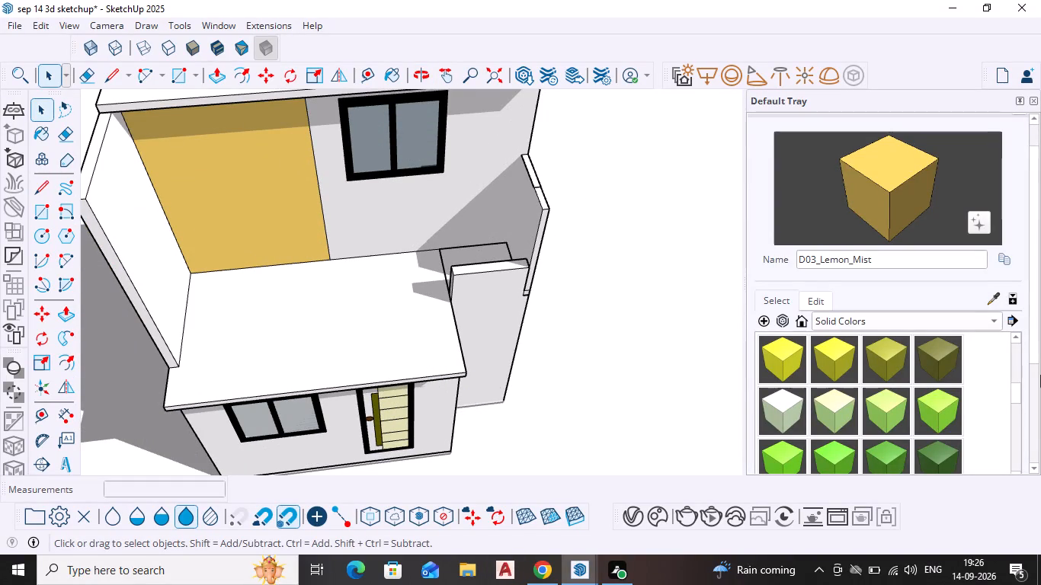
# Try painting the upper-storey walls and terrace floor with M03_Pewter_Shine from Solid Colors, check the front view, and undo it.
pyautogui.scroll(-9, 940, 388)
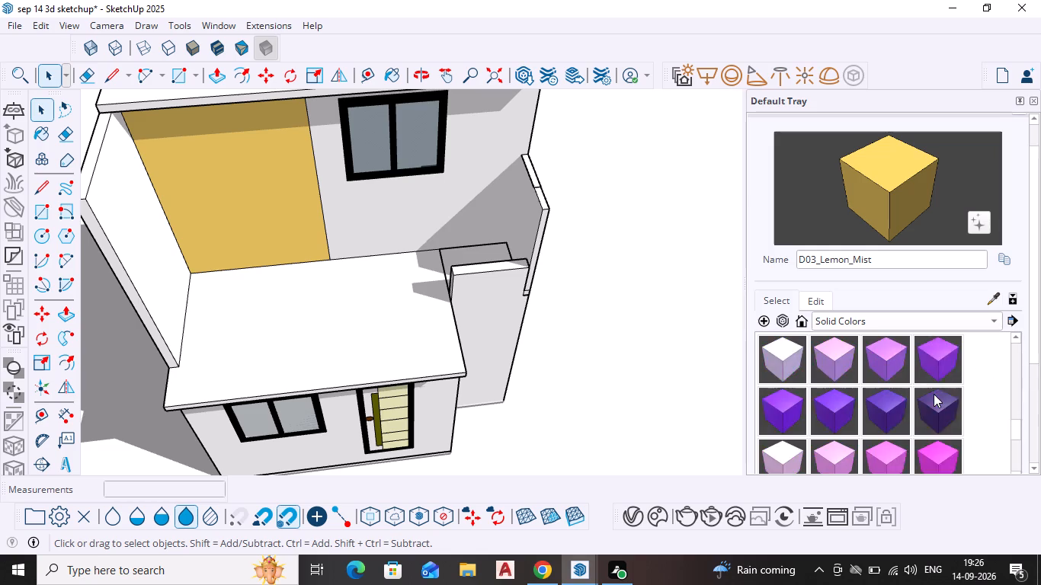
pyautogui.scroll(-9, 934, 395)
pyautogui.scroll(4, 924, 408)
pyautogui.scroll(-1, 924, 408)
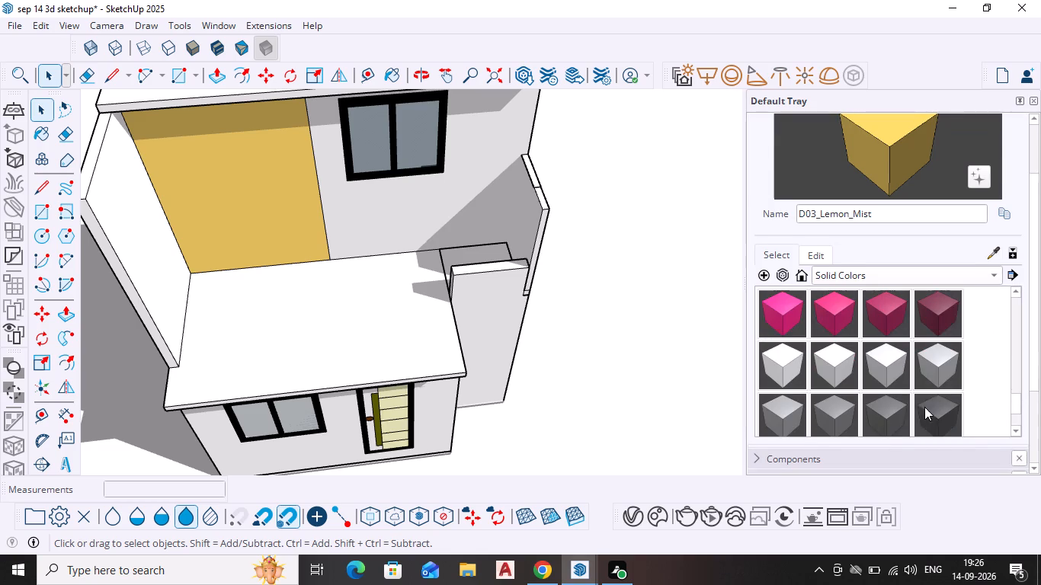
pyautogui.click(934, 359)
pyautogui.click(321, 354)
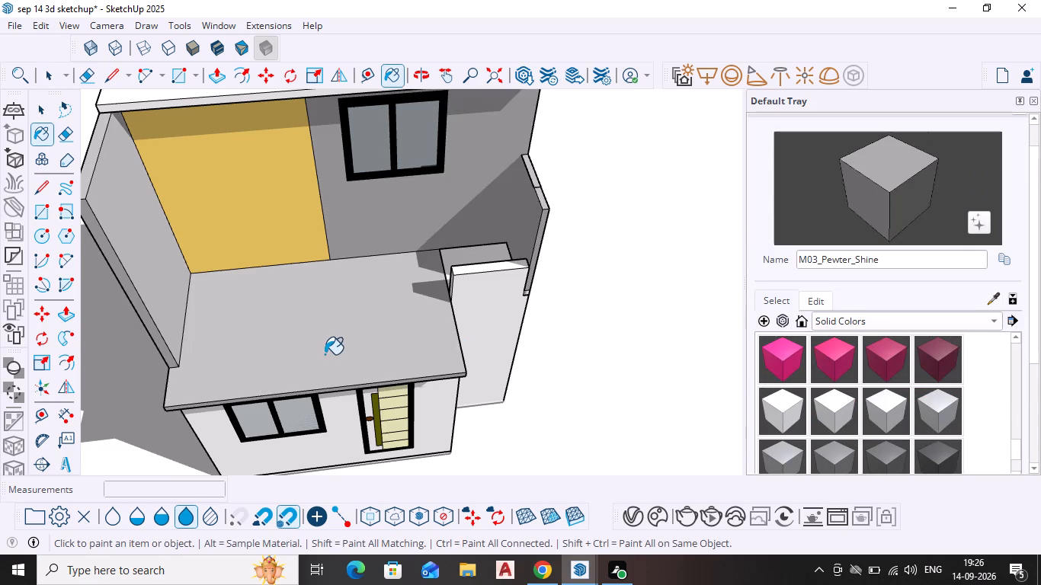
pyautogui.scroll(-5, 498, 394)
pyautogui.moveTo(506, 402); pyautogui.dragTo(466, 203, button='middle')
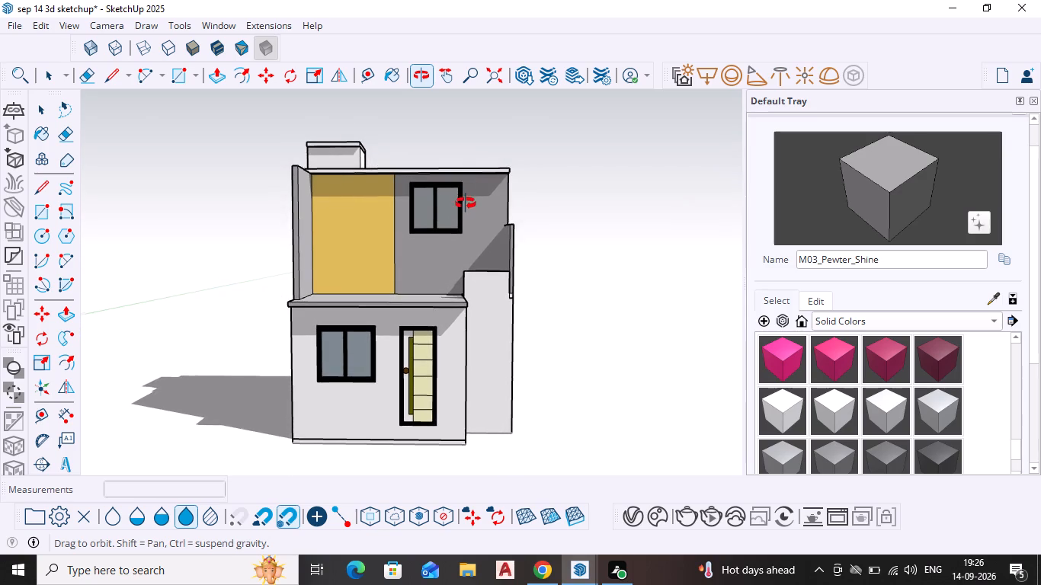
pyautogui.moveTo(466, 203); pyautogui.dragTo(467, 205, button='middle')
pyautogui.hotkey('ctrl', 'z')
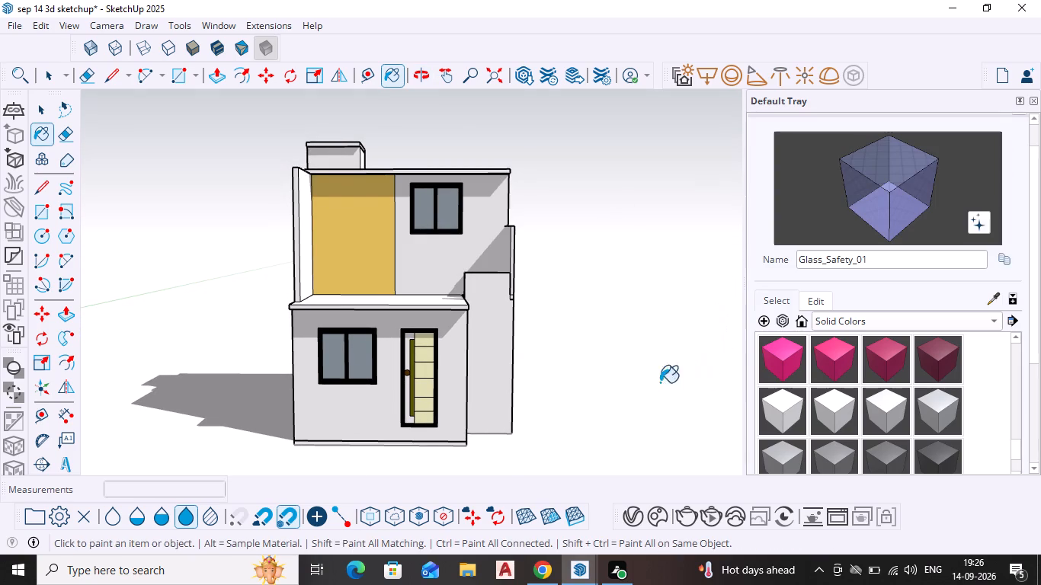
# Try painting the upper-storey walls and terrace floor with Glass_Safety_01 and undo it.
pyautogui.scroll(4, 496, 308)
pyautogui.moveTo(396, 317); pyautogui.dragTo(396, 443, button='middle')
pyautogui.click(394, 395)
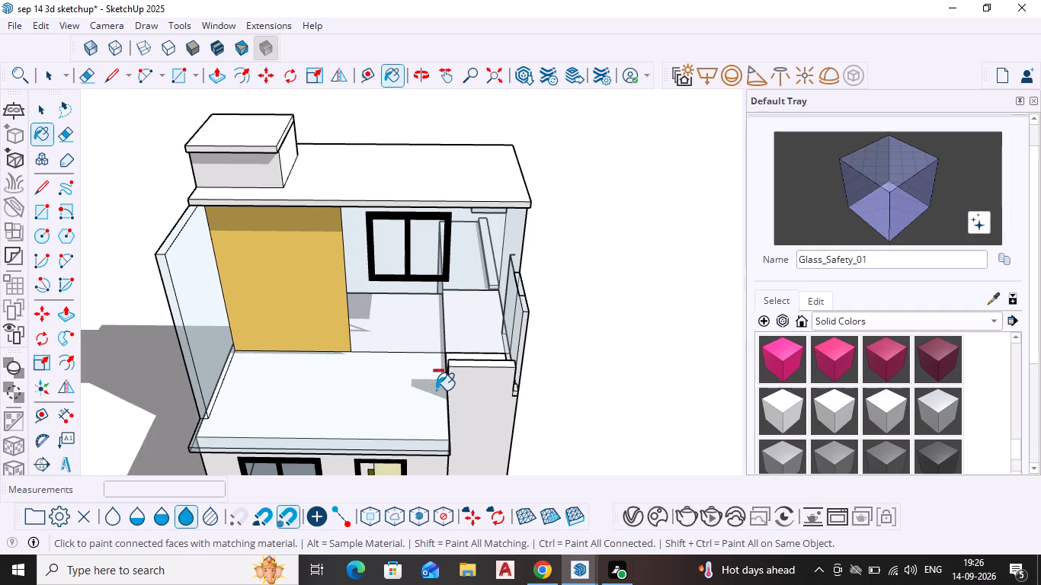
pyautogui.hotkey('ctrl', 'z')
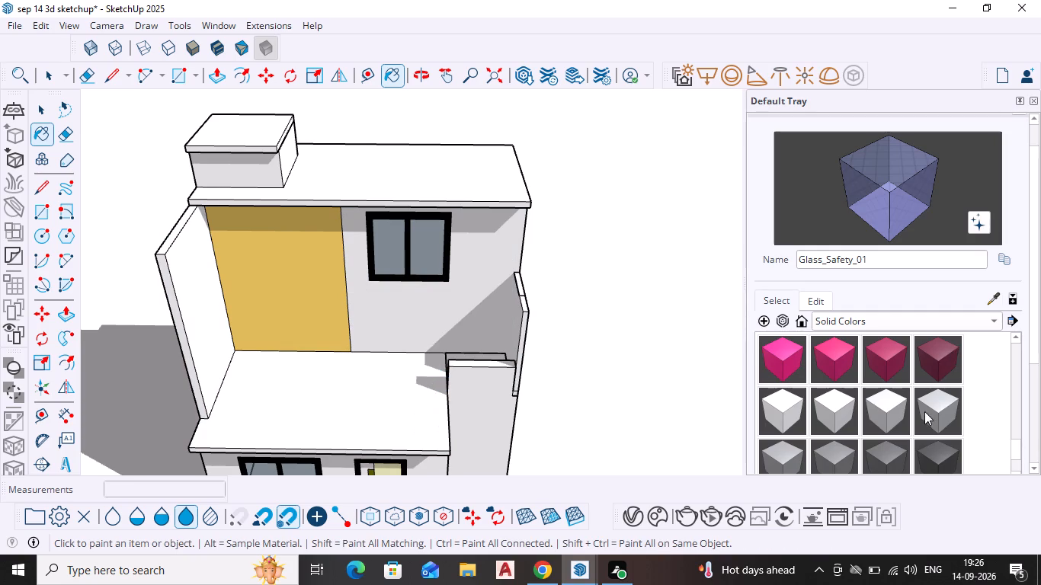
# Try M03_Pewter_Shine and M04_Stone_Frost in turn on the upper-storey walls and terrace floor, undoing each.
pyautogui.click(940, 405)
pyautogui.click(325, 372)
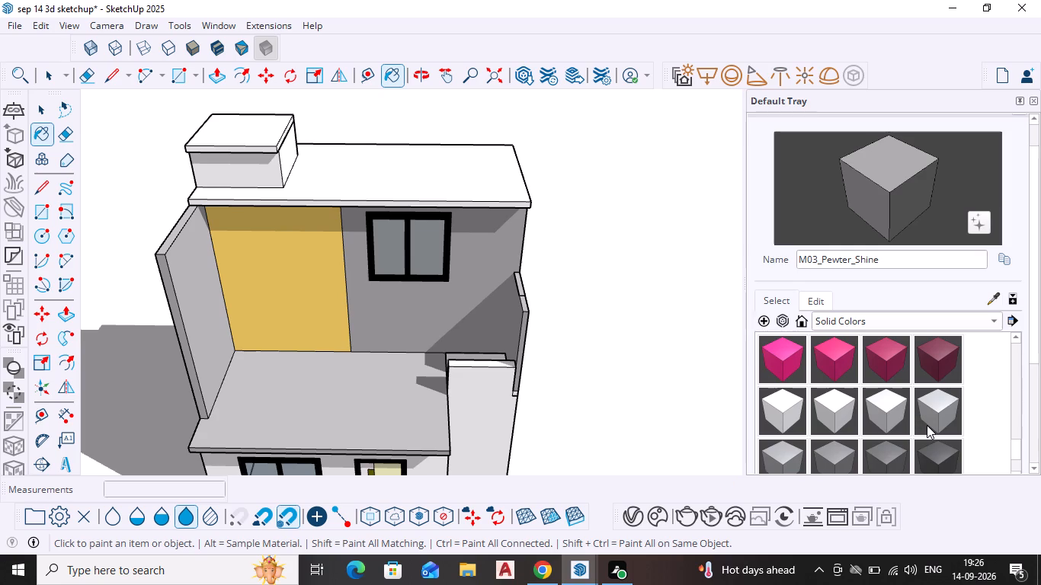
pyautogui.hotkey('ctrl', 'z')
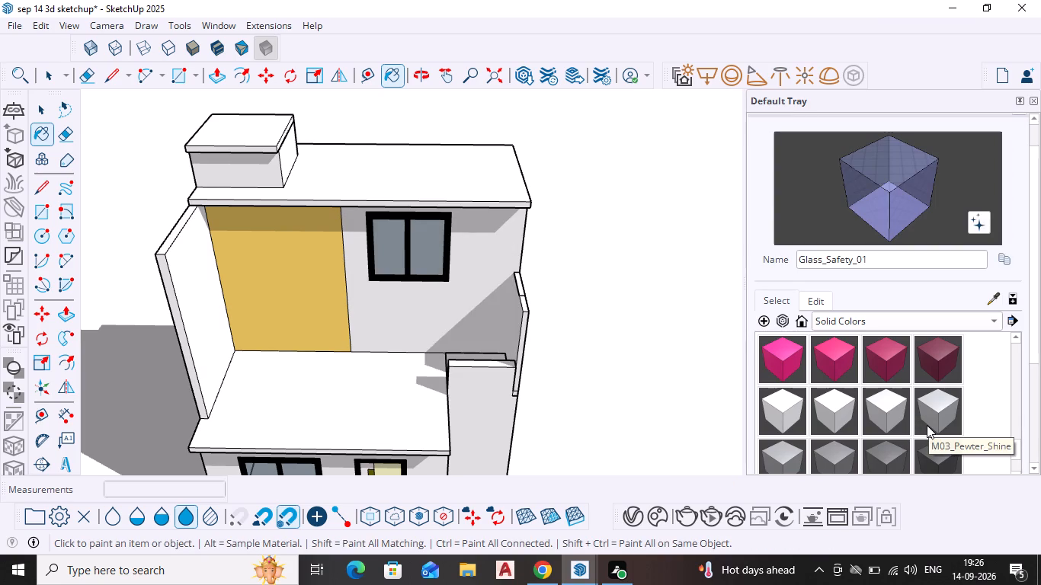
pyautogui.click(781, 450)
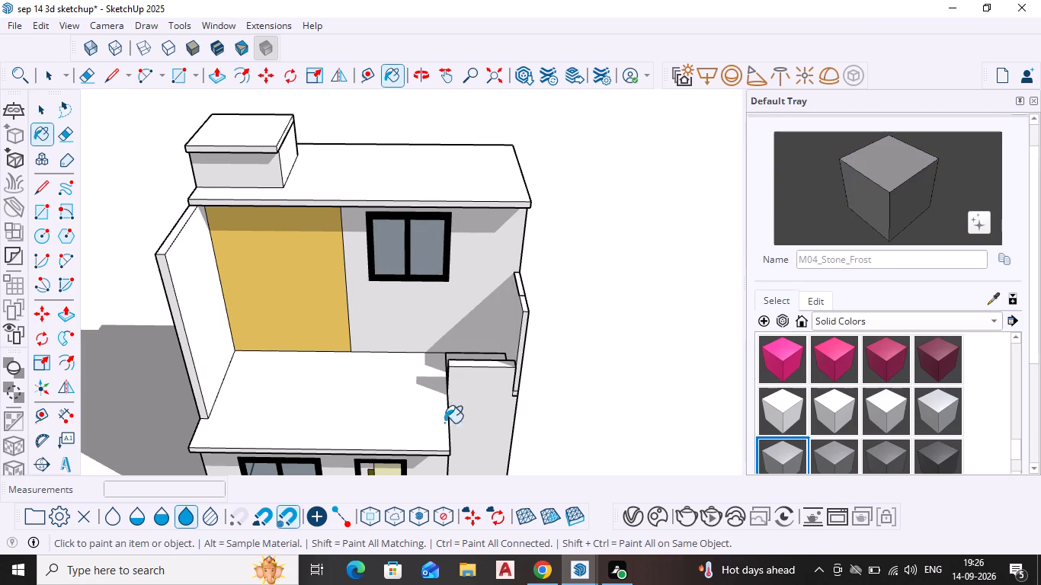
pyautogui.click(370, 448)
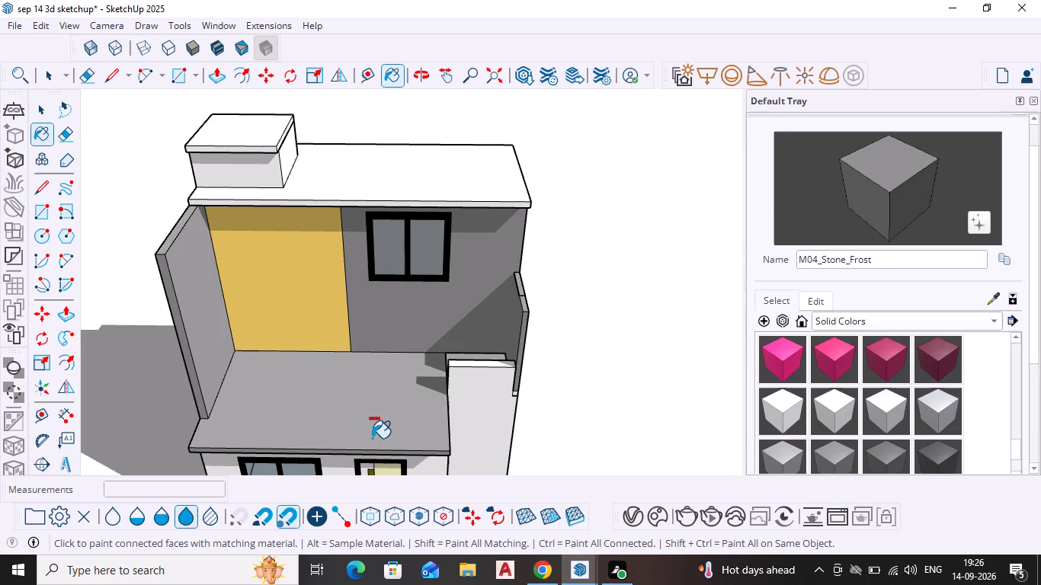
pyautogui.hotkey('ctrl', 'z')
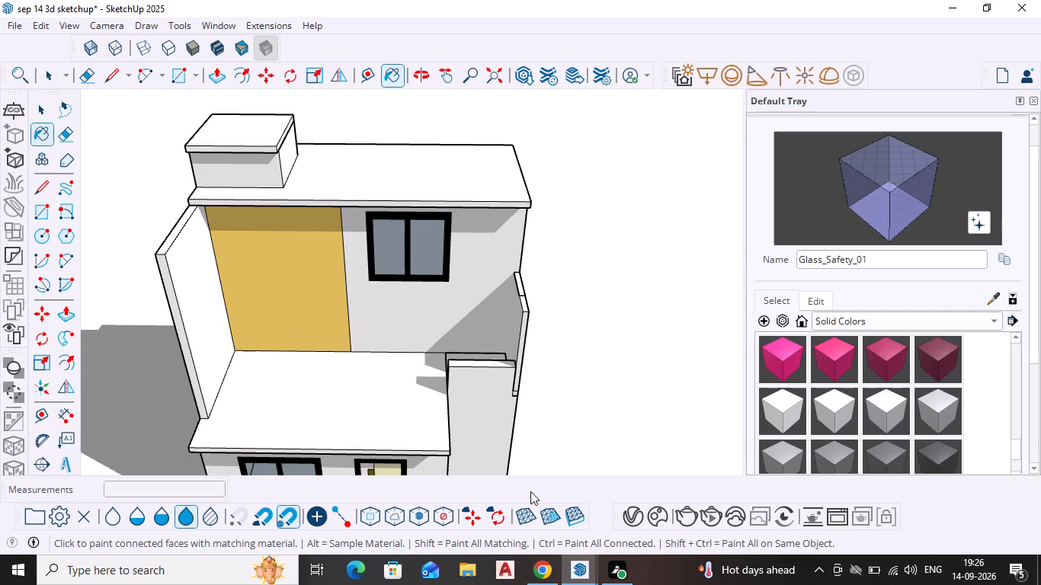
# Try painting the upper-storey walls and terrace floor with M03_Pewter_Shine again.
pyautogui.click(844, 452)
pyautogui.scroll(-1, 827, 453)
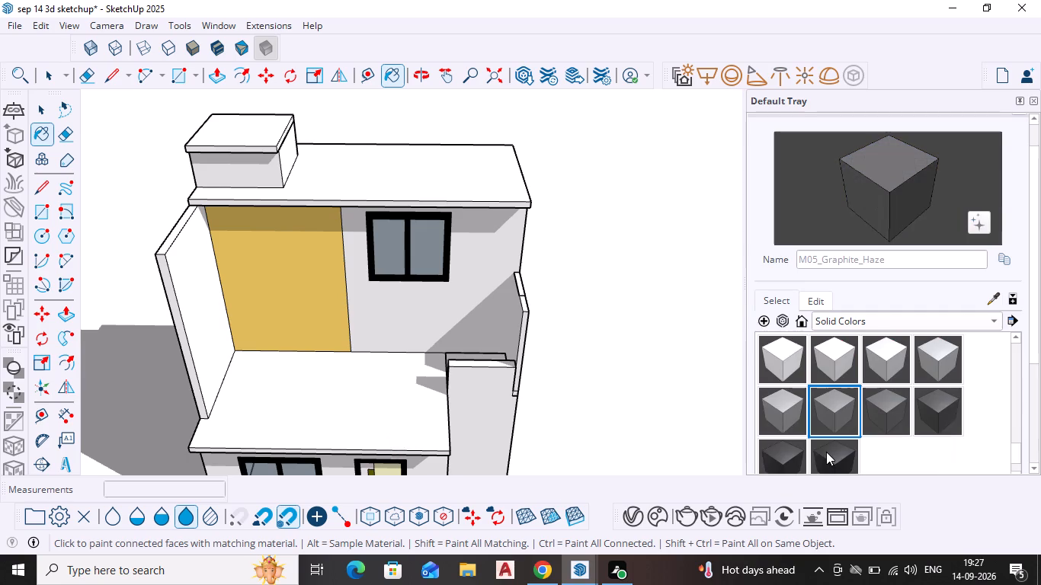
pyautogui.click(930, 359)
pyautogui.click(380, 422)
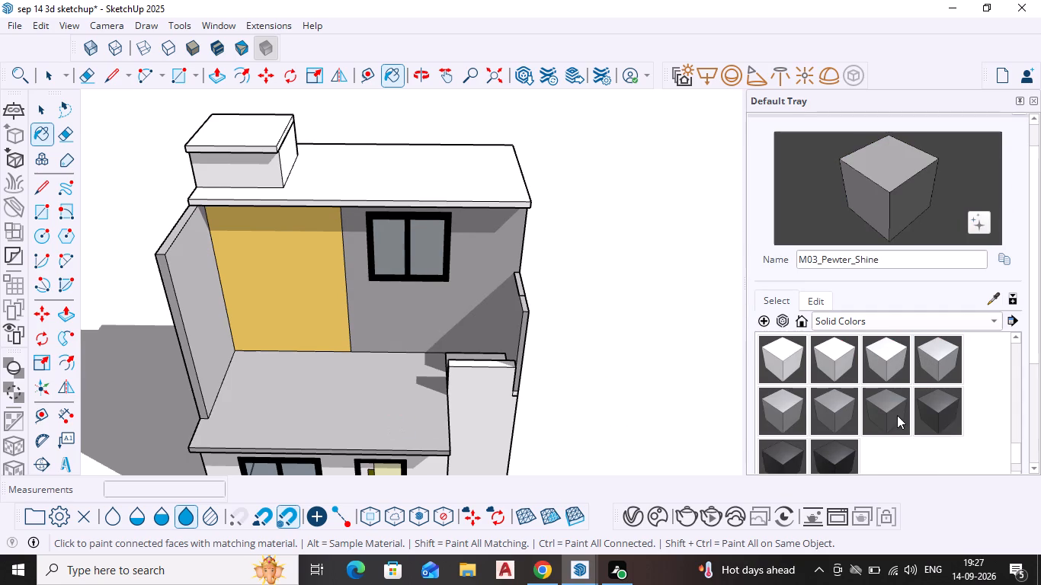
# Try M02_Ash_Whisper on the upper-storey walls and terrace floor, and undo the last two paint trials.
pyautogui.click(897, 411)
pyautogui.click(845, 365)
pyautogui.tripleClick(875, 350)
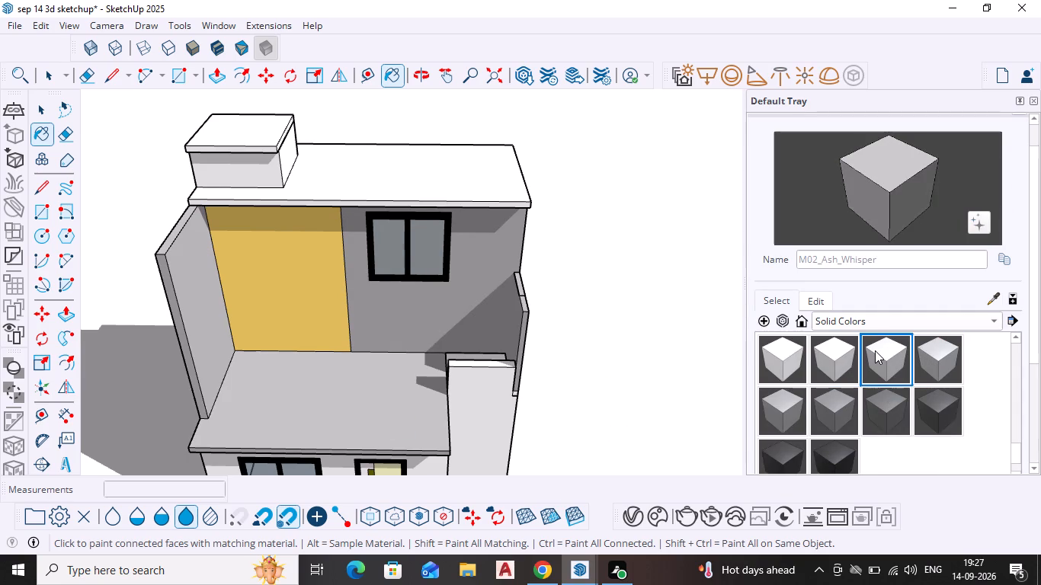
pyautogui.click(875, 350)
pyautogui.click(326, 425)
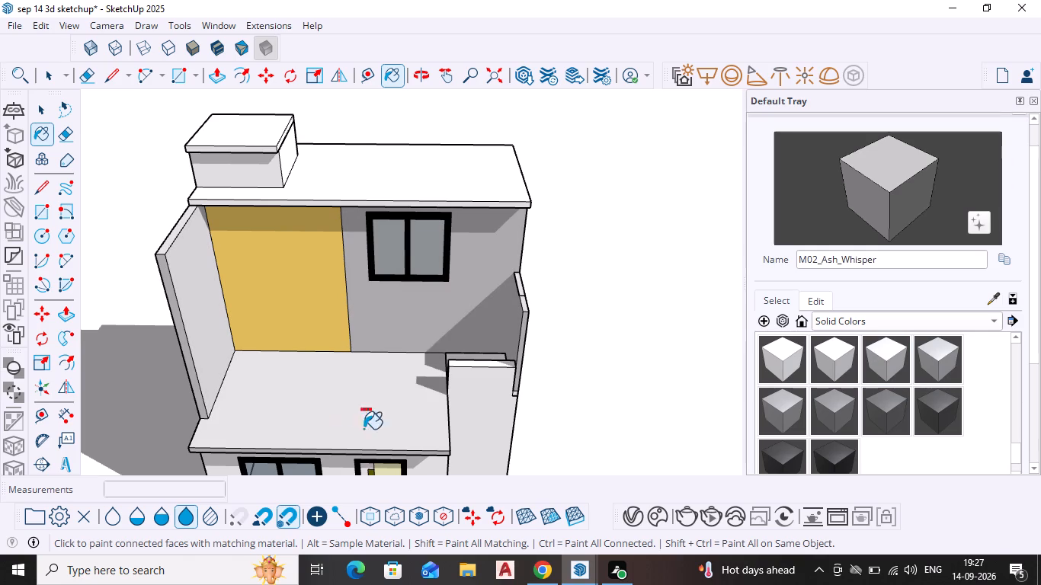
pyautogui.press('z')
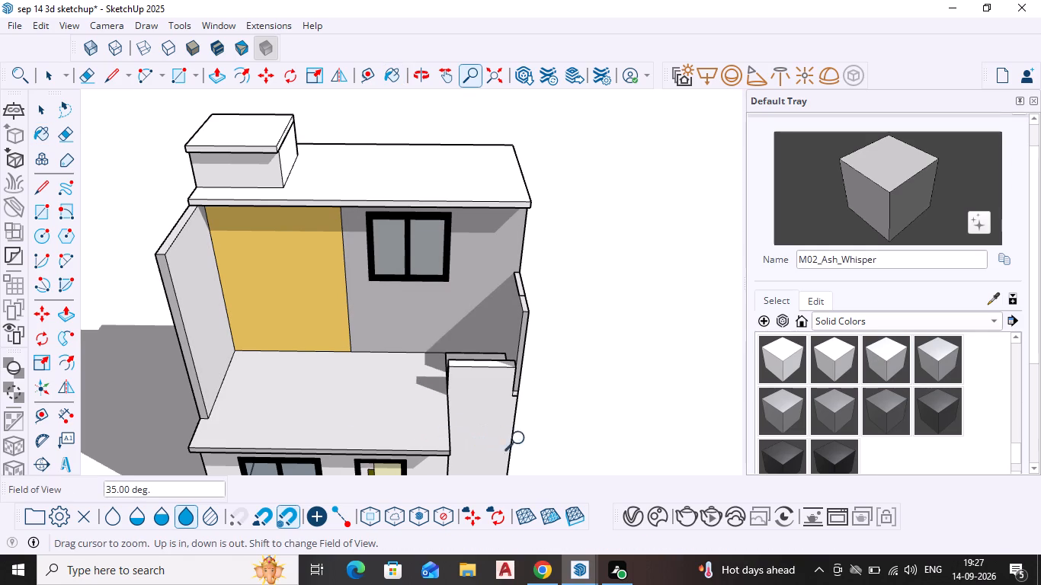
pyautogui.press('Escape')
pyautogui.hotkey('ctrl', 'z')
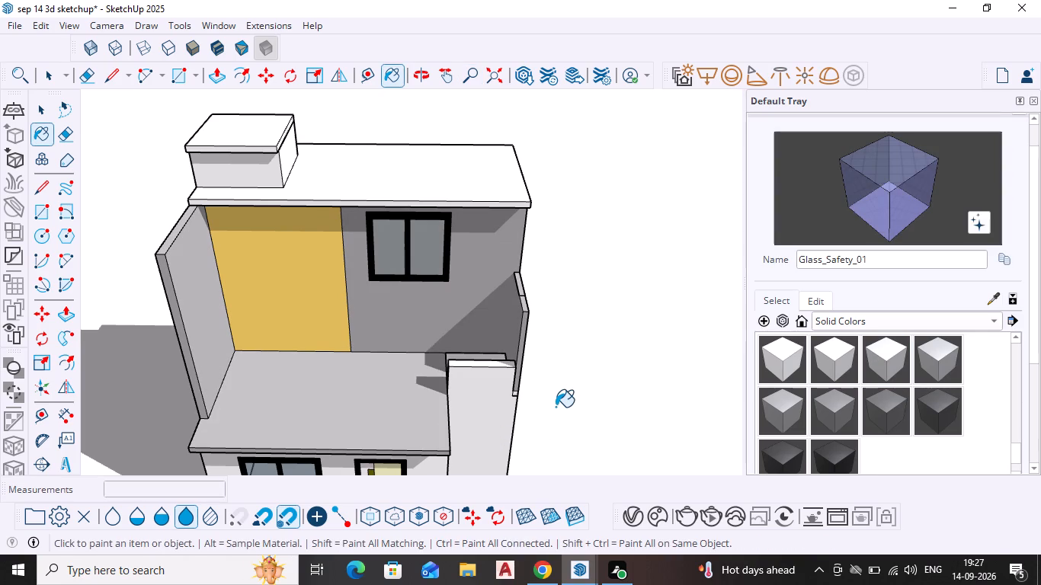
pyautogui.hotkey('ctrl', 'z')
# Inside the upper-storey group, paint only the terrace floor face with M02_Ash_Whisper after trying M03_Pewter_Shine.
pyautogui.press('space')
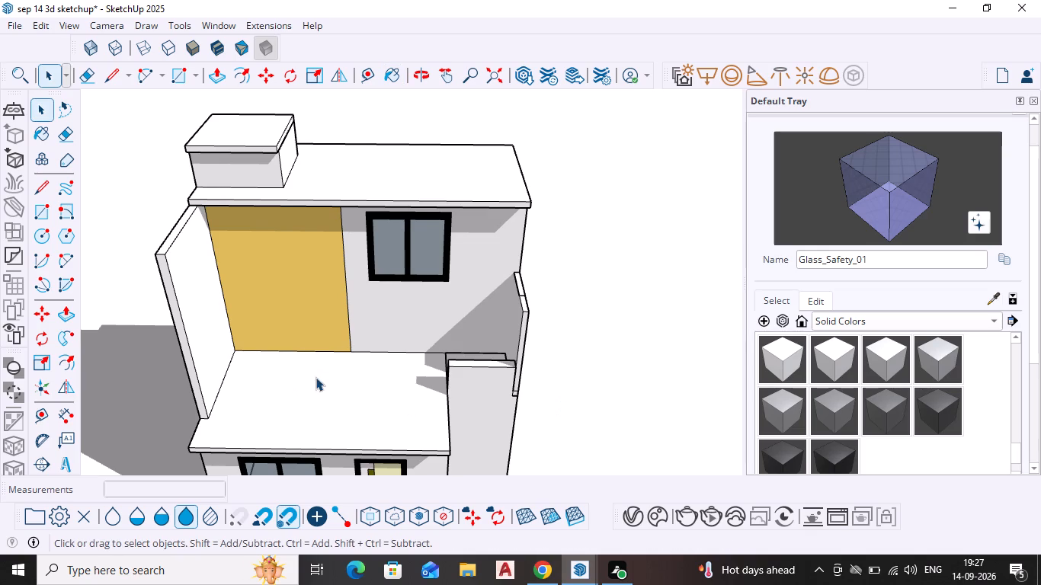
pyautogui.click(321, 424)
pyautogui.tripleClick(321, 424)
pyautogui.click(321, 424)
pyautogui.click(324, 418)
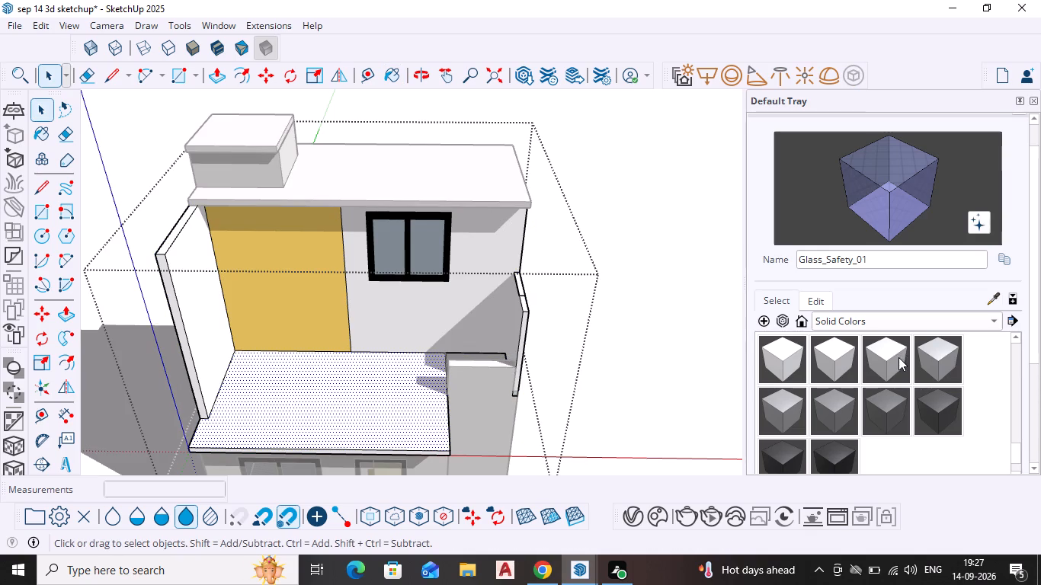
pyautogui.click(931, 351)
pyautogui.click(367, 424)
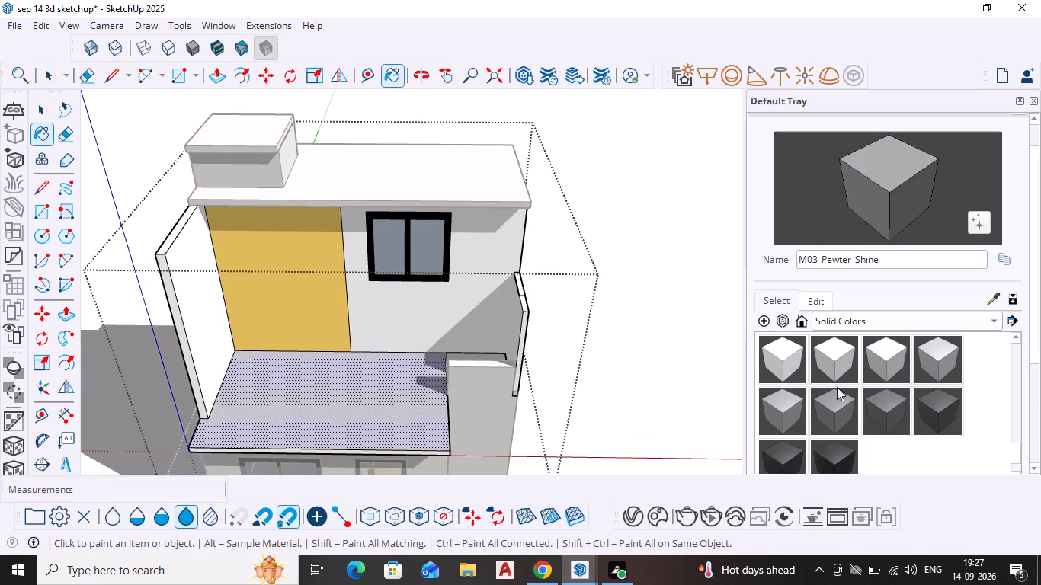
pyautogui.click(900, 351)
pyautogui.click(341, 408)
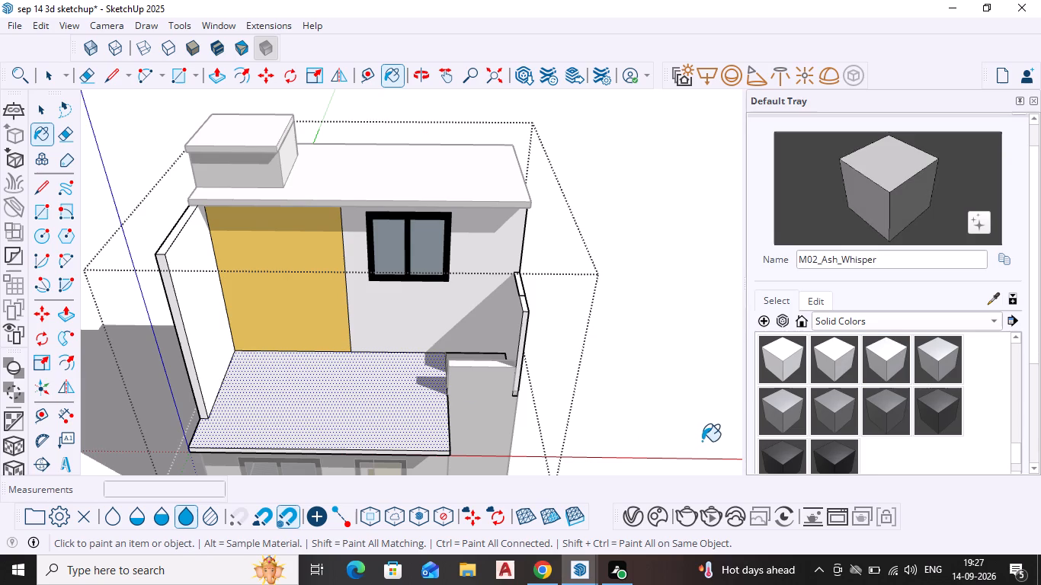
# Paint the inner face of the terrace's tall side wall with M02_Ash_Whisper, check it from several sides, and try undoing the last change.
pyautogui.click(208, 334)
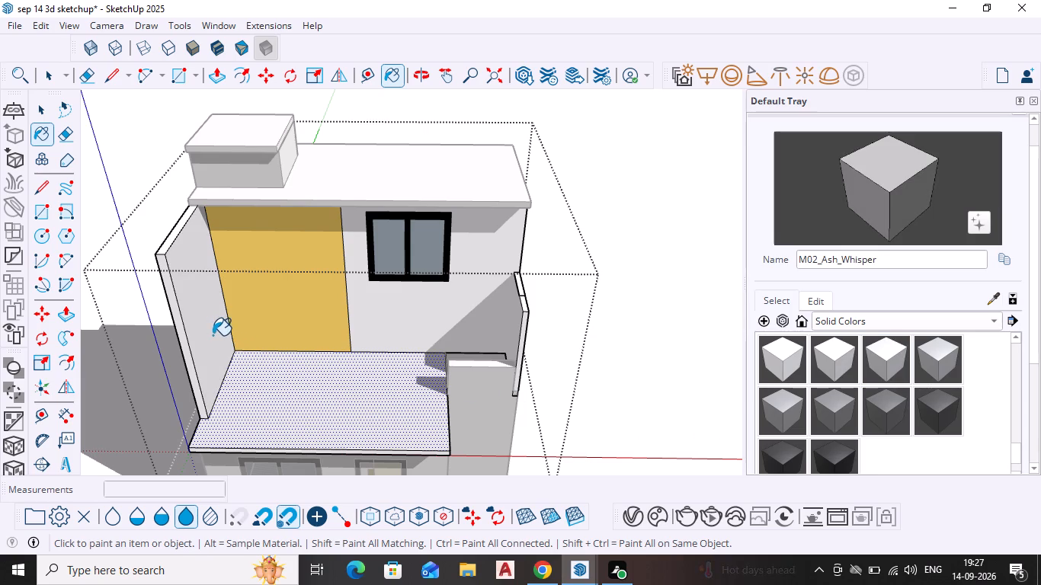
pyautogui.click(434, 176)
pyautogui.moveTo(437, 174); pyautogui.dragTo(414, 265, button='middle')
pyautogui.scroll(-1, 437, 174)
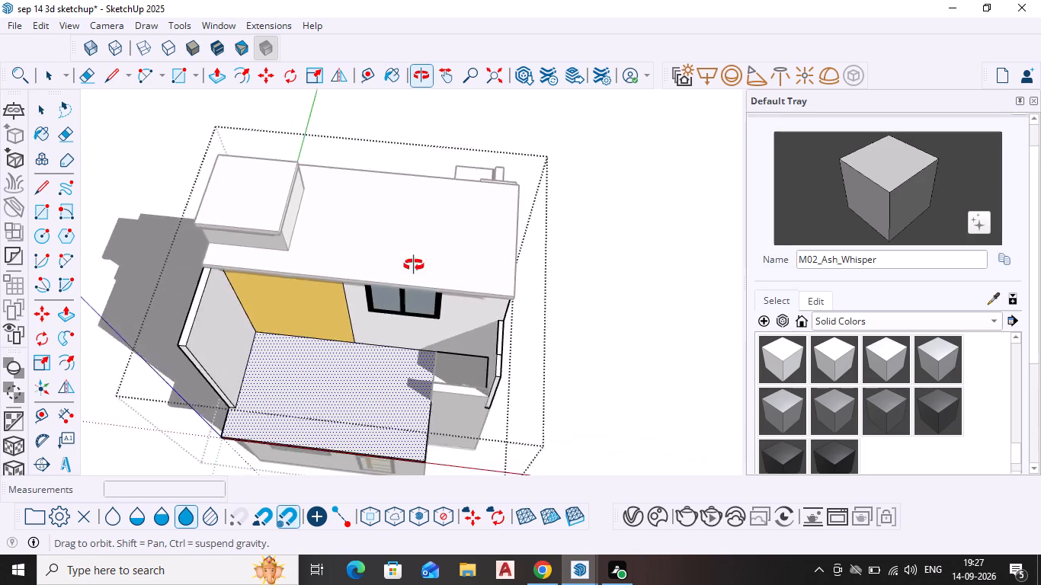
pyautogui.moveTo(414, 265); pyautogui.dragTo(428, 134, button='middle')
pyautogui.moveTo(540, 377); pyautogui.dragTo(164, 389, button='middle')
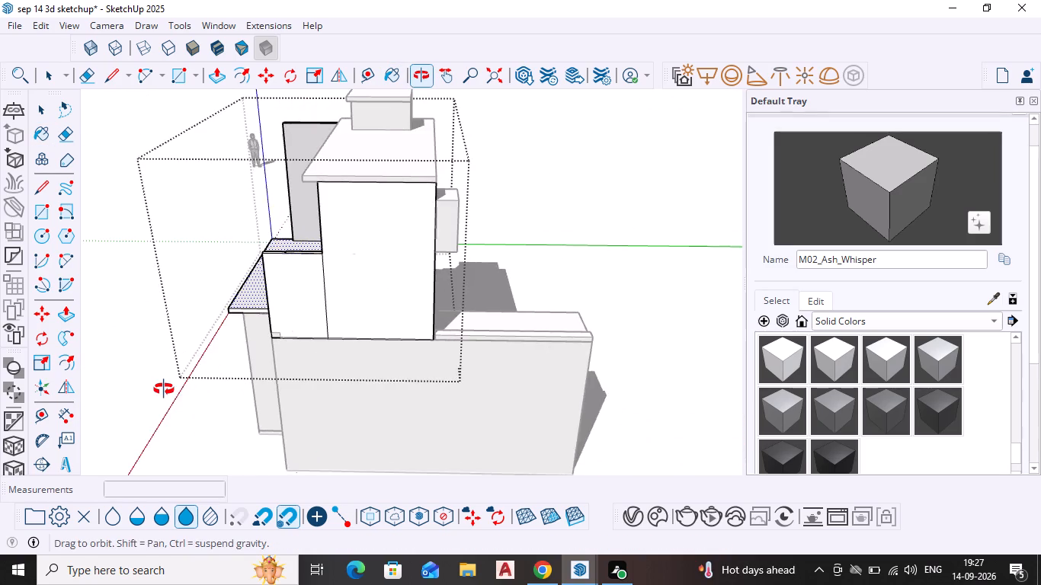
pyautogui.moveTo(164, 389); pyautogui.dragTo(672, 414, button='middle')
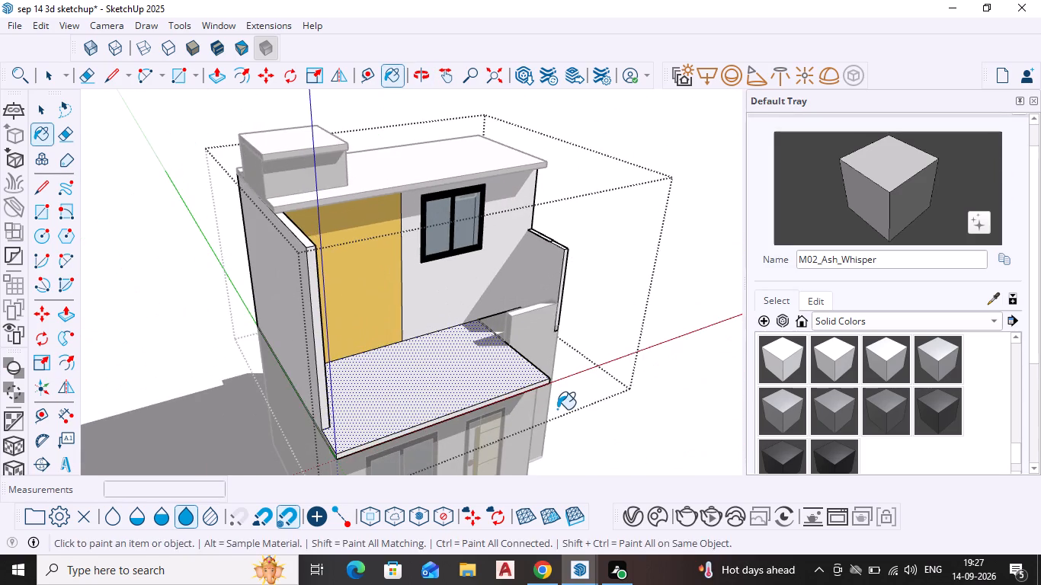
pyautogui.moveTo(555, 409); pyautogui.dragTo(418, 347, button='middle')
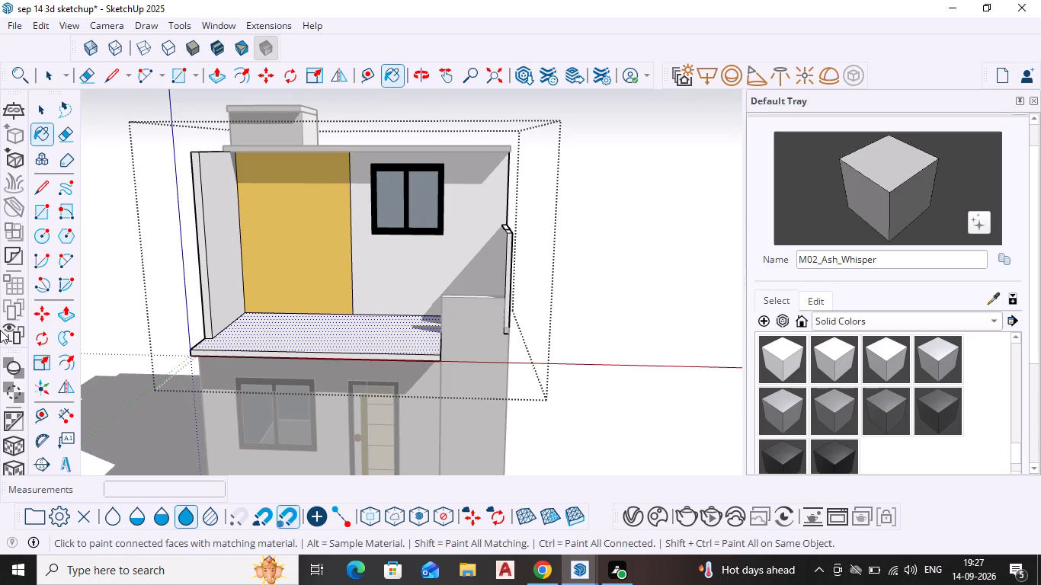
pyautogui.hotkey('ctrl', 'z')
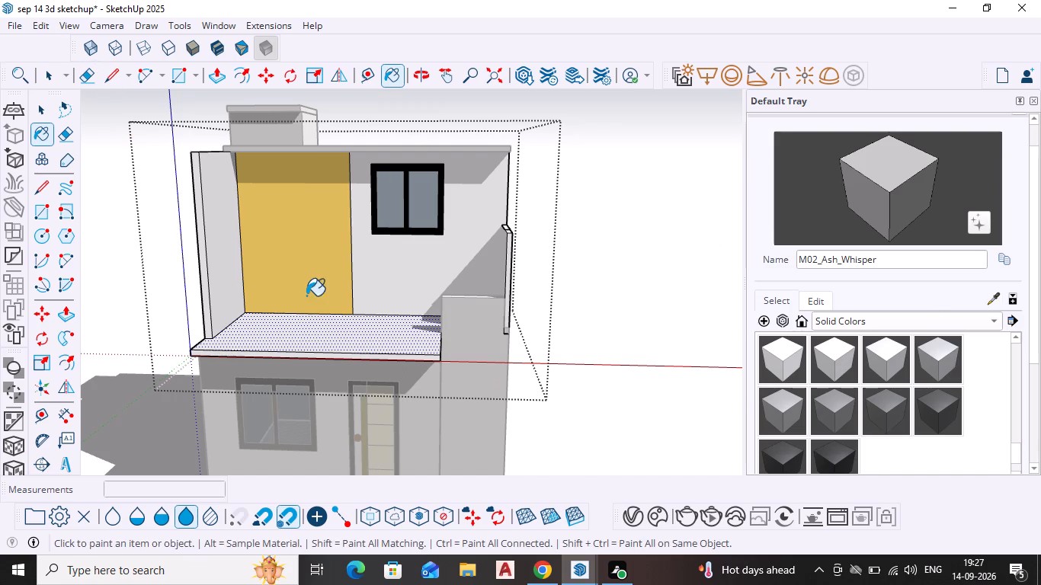
# Select the yellow terrace wall face beside the window and create a new Generic material in the V-Ray Asset Editor.
pyautogui.press('space')
pyautogui.click(271, 257)
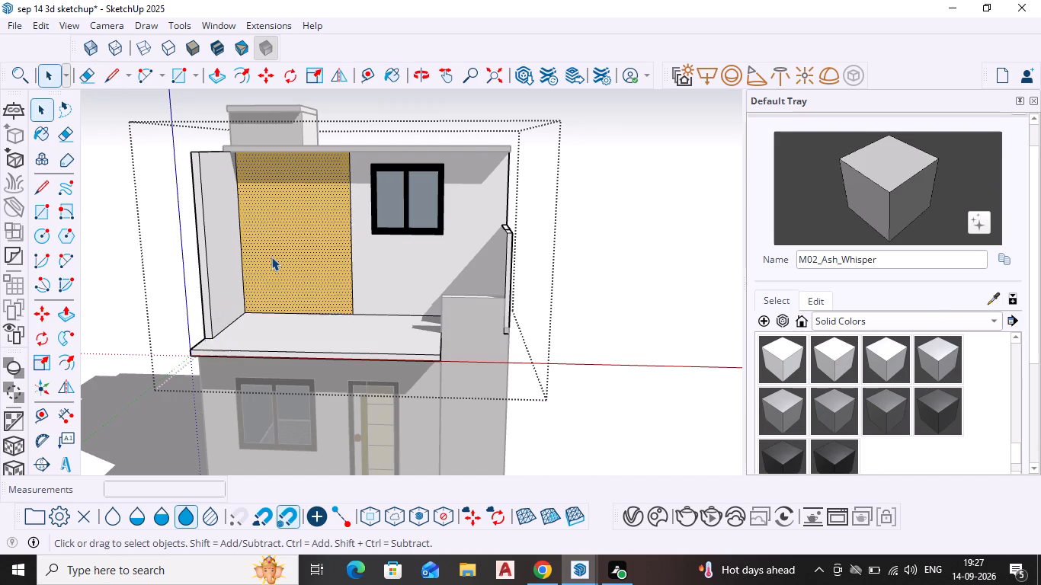
pyautogui.click(277, 256)
pyautogui.scroll(-2, 1040, 484)
pyautogui.scroll(-5, 846, 417)
pyautogui.scroll(9, 850, 411)
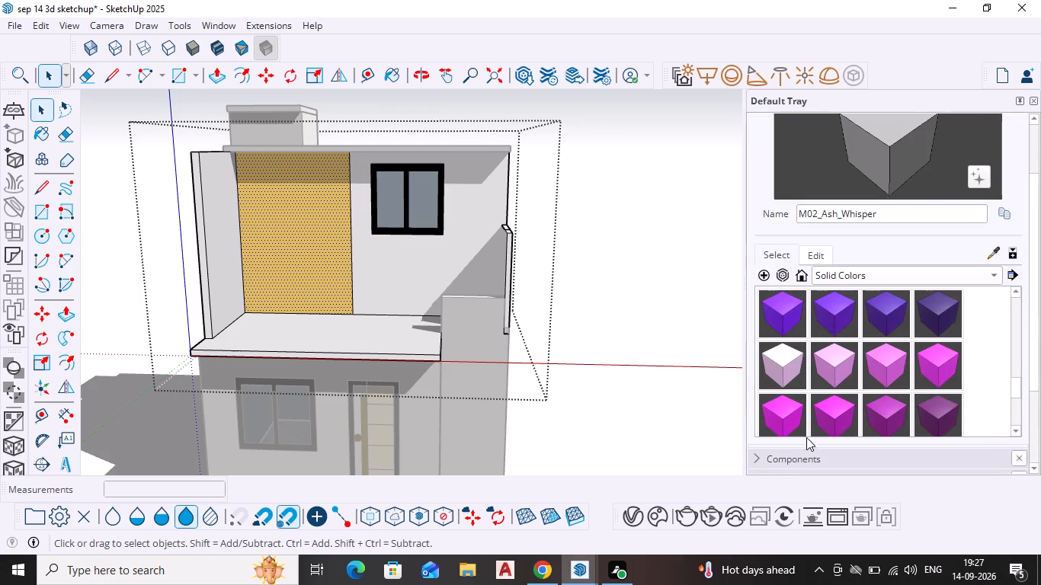
pyautogui.click(629, 520)
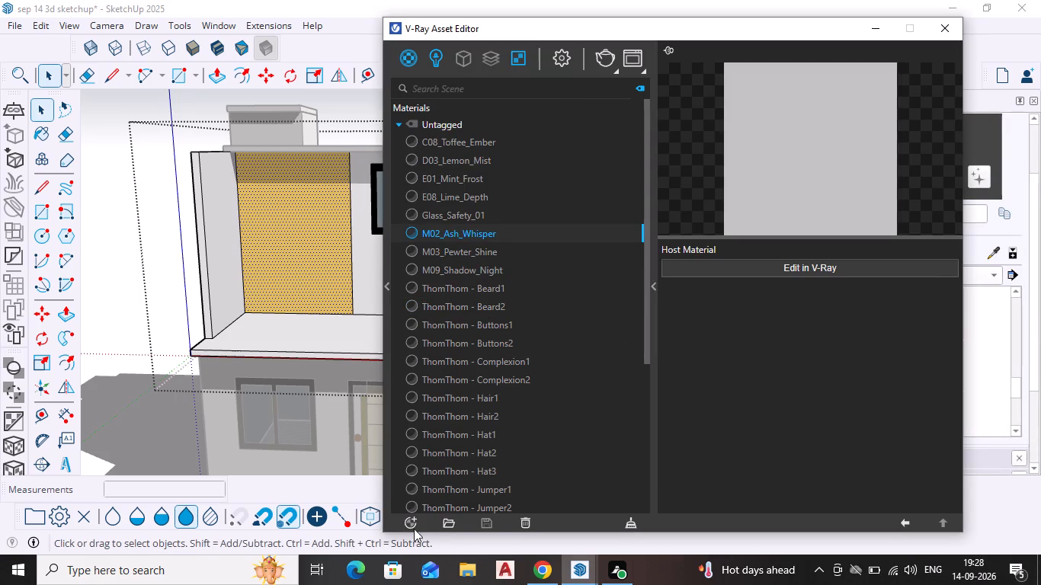
pyautogui.click(410, 523)
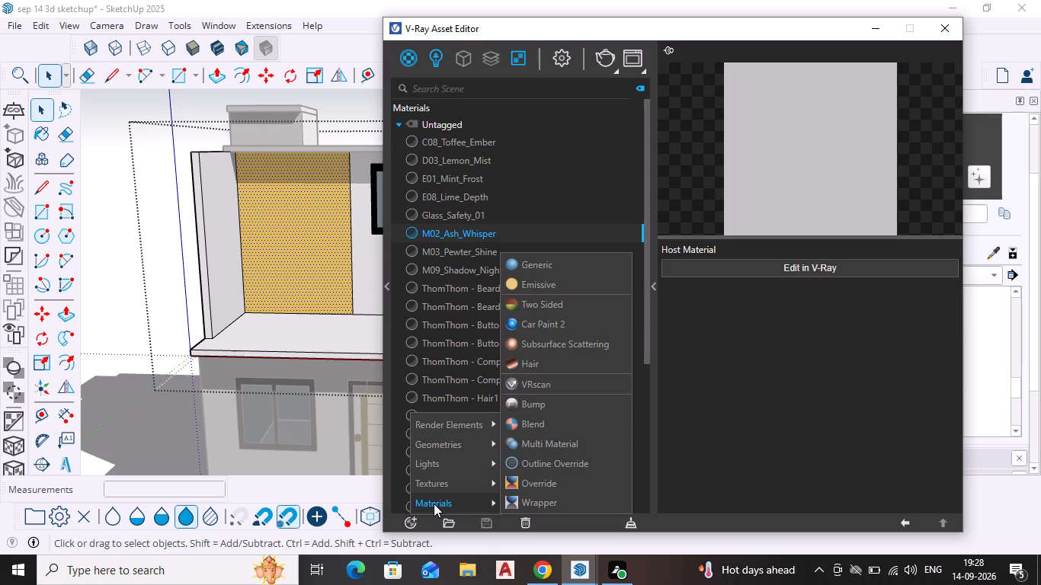
pyautogui.click(434, 501)
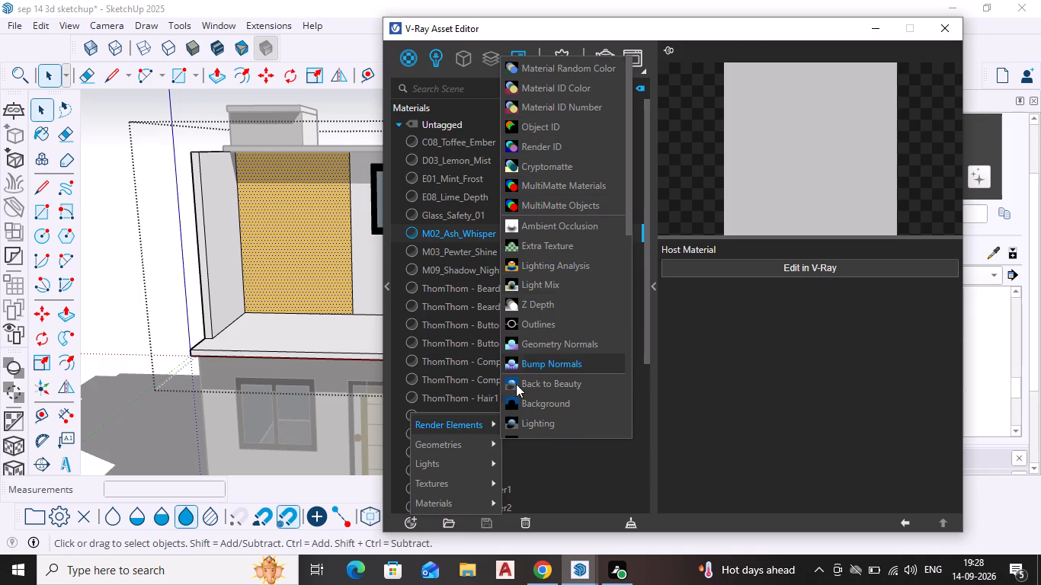
pyautogui.click(444, 507)
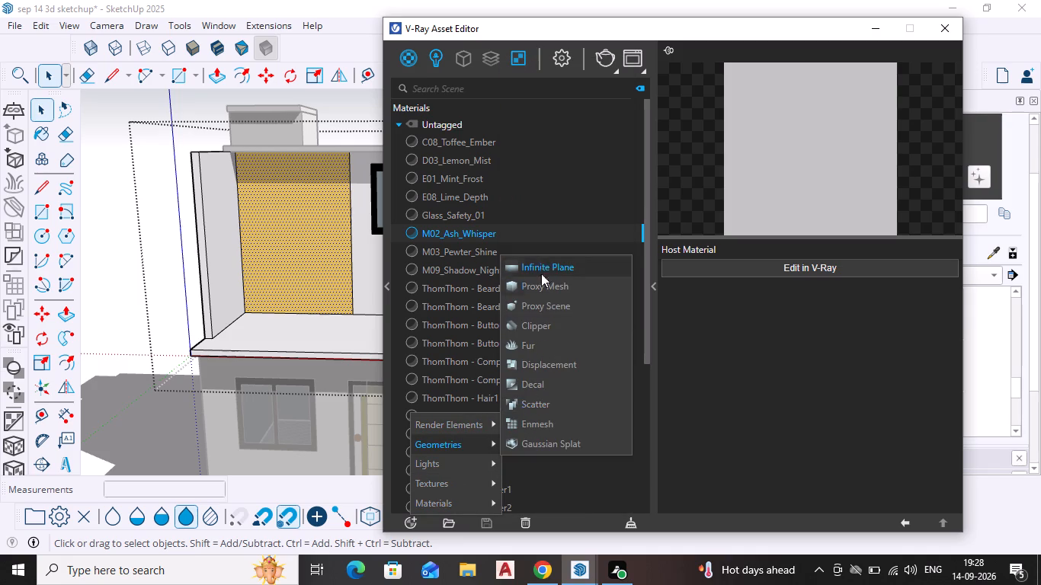
pyautogui.click(457, 503)
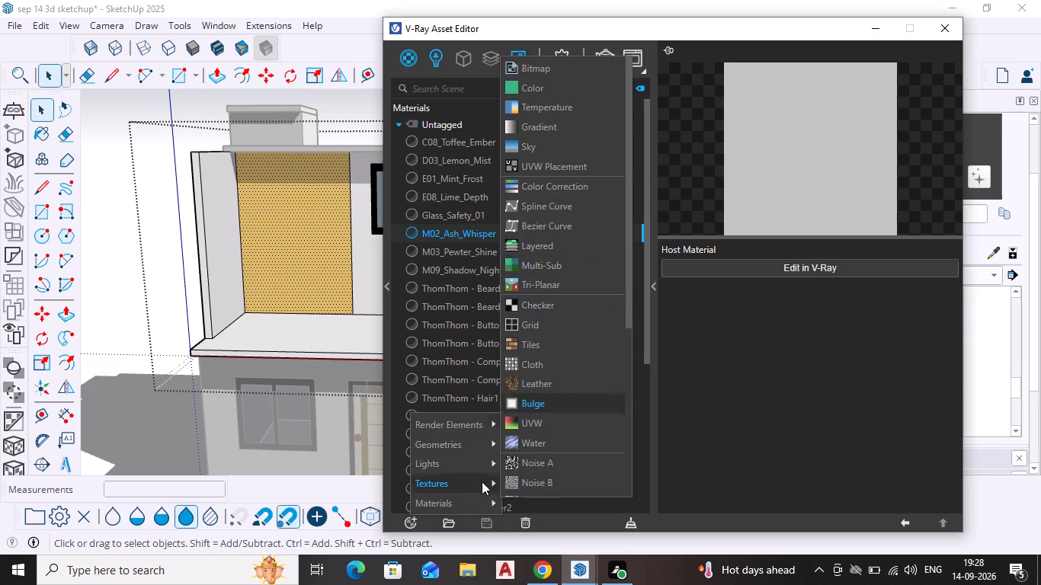
pyautogui.click(488, 510)
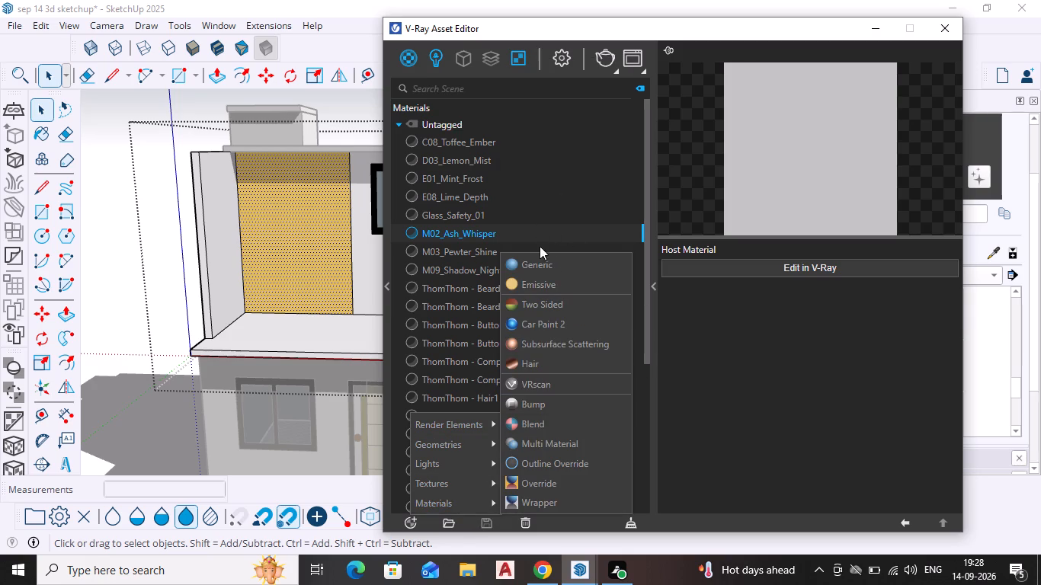
pyautogui.click(544, 264)
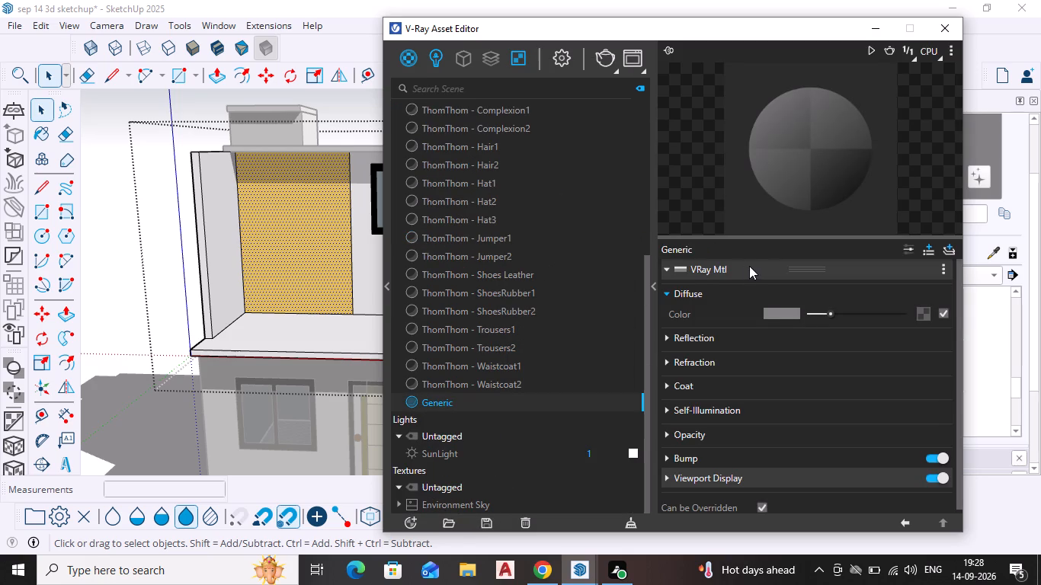
# Set the Generic material's diffuse colour to an olive yellow of R 0.546, G 0.518, B 0.279 and store it as a swatch.
pyautogui.click(786, 315)
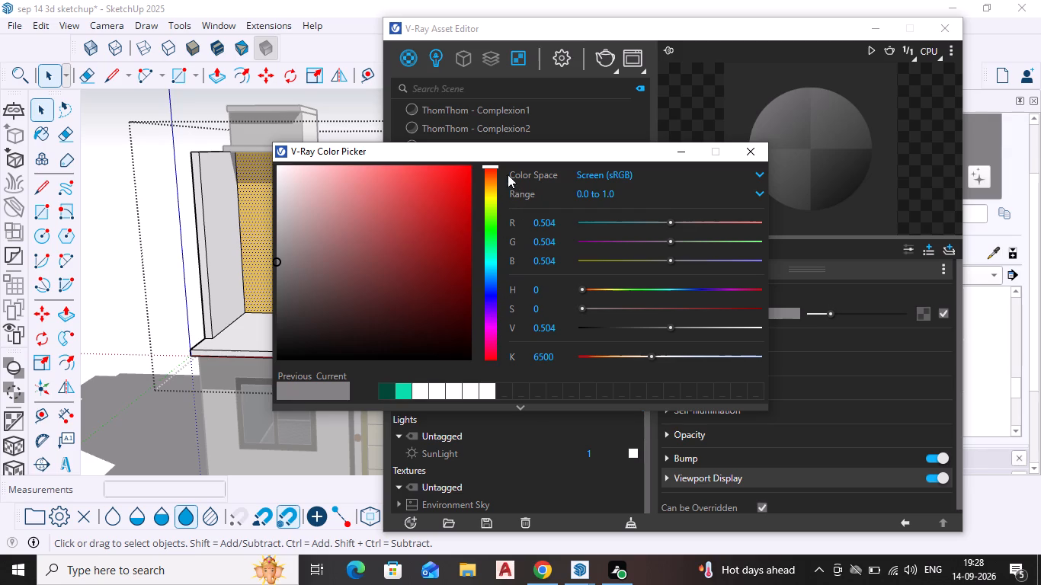
pyautogui.moveTo(494, 165); pyautogui.dragTo(488, 221)
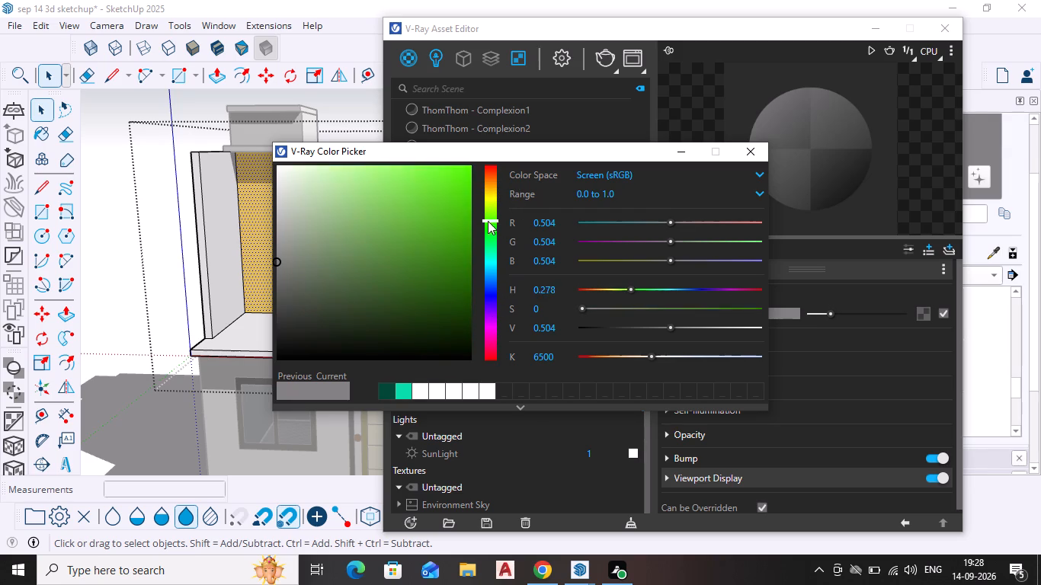
pyautogui.moveTo(488, 221); pyautogui.dragTo(484, 200)
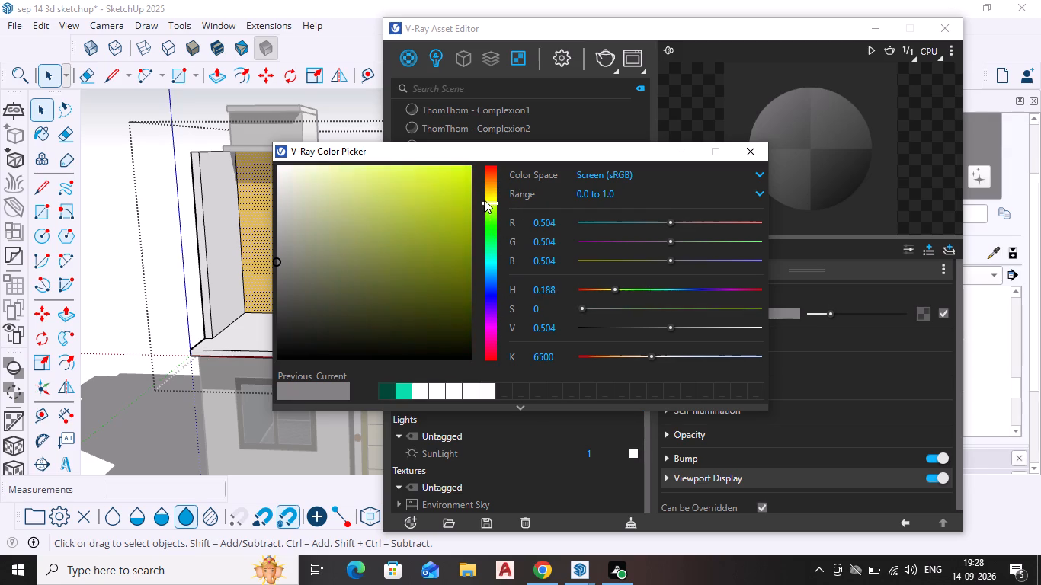
pyautogui.moveTo(484, 200); pyautogui.dragTo(484, 187)
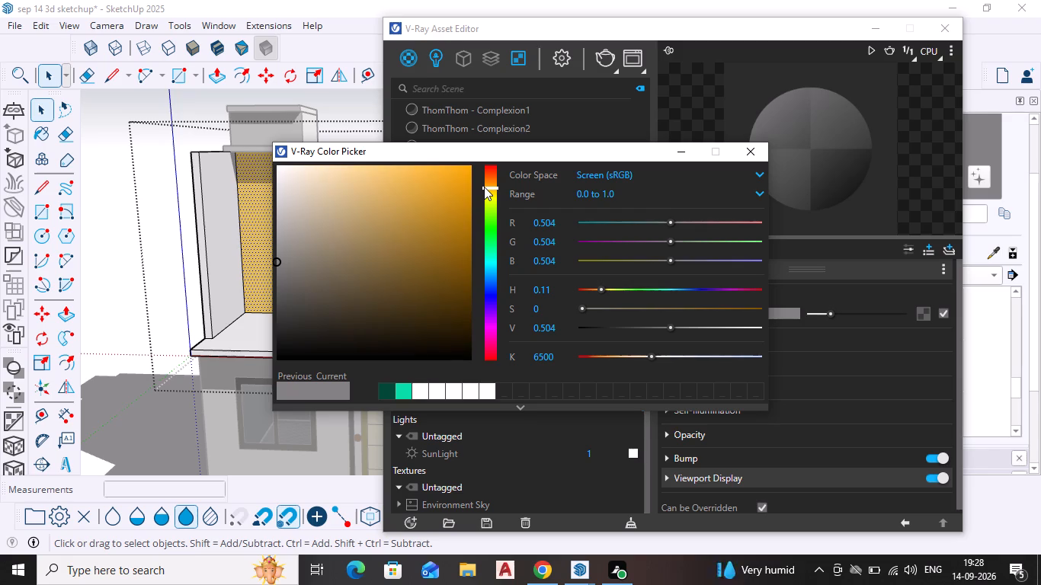
pyautogui.moveTo(484, 187); pyautogui.dragTo(488, 277)
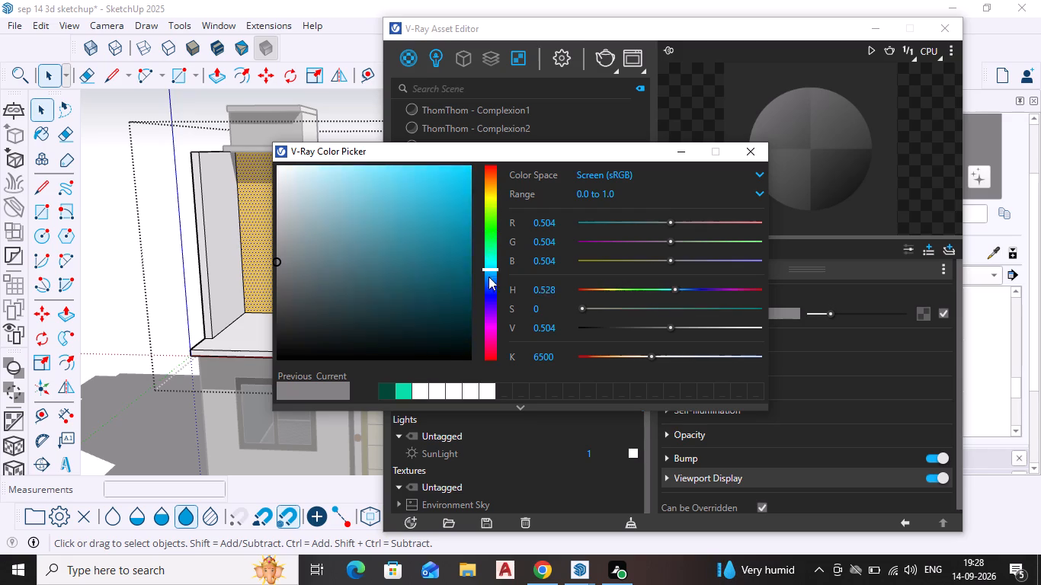
pyautogui.moveTo(488, 277); pyautogui.dragTo(495, 310)
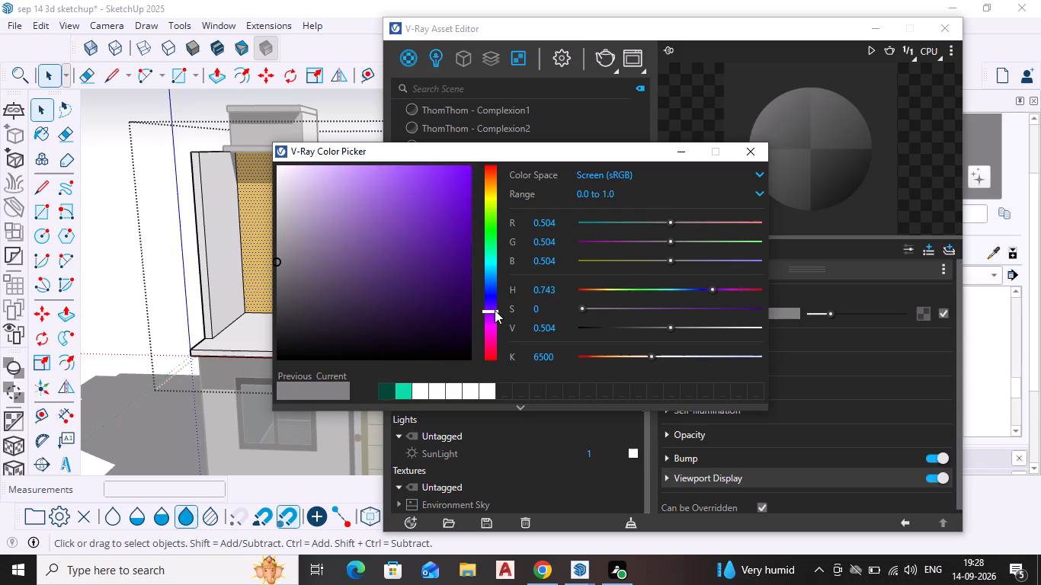
pyautogui.moveTo(495, 310); pyautogui.dragTo(495, 215)
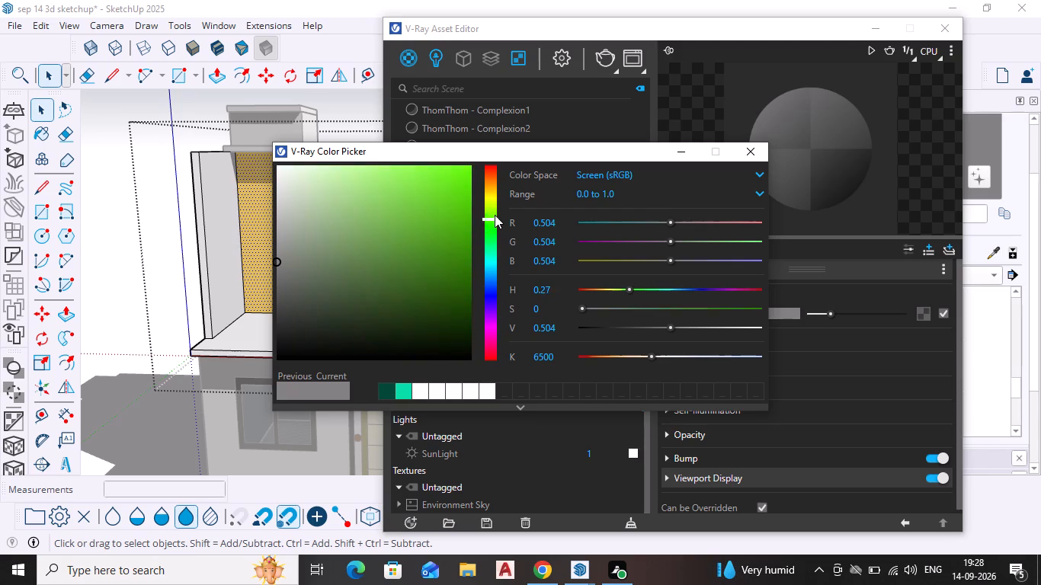
pyautogui.moveTo(495, 215); pyautogui.dragTo(495, 189)
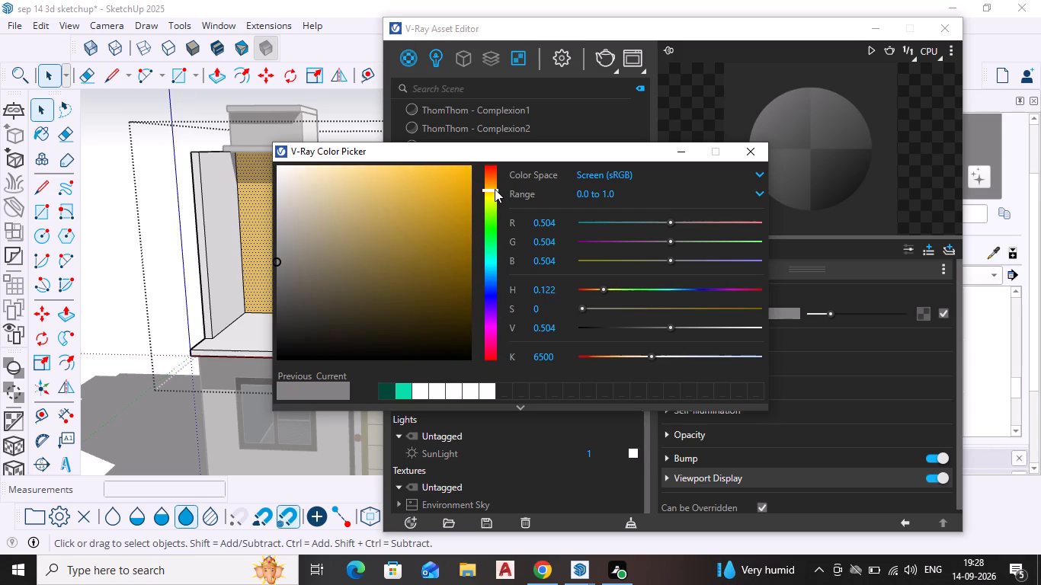
pyautogui.moveTo(495, 189); pyautogui.dragTo(495, 194)
pyautogui.click(355, 254)
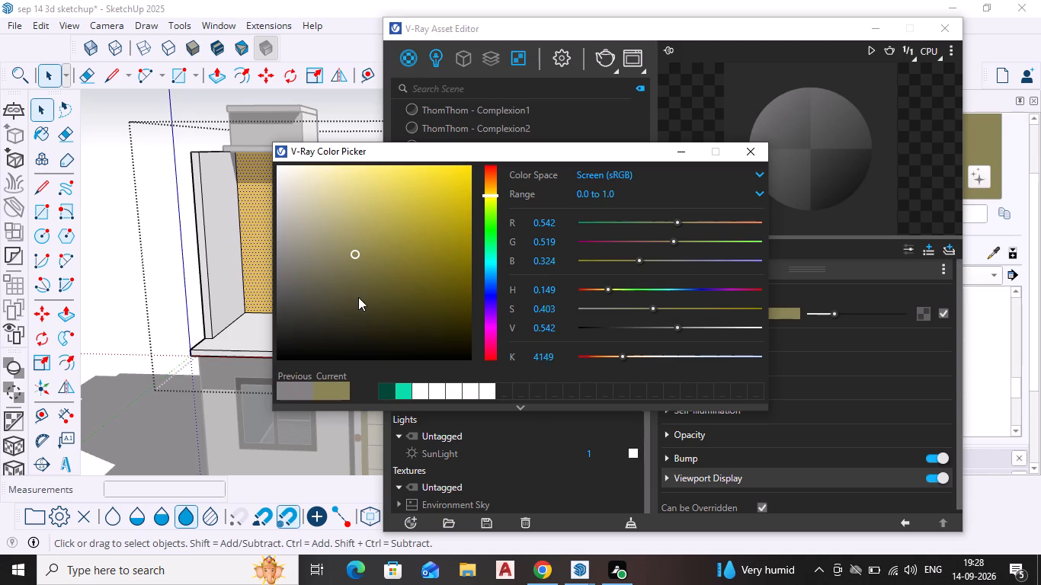
pyautogui.click(364, 258)
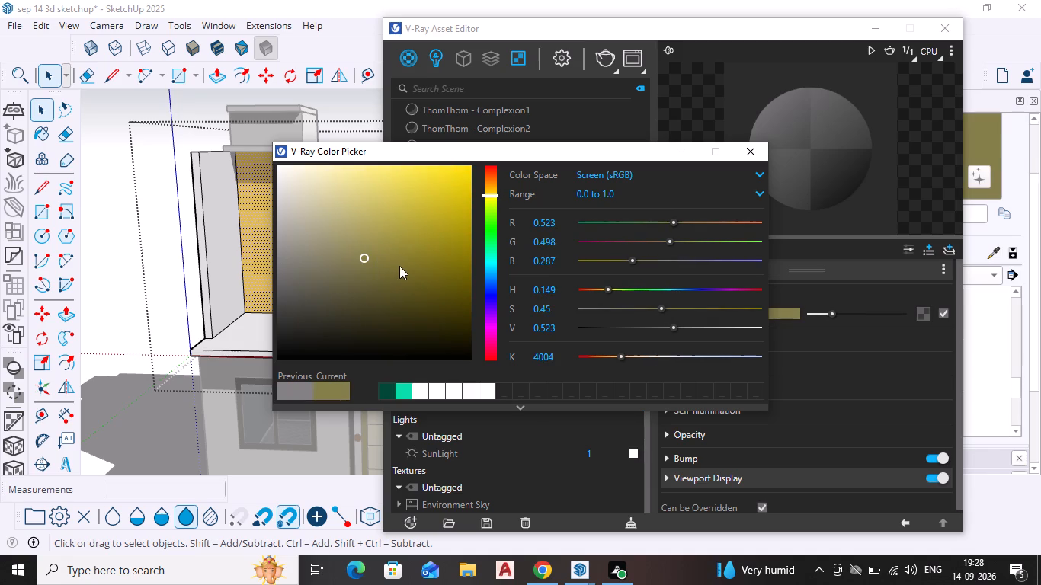
pyautogui.click(407, 278)
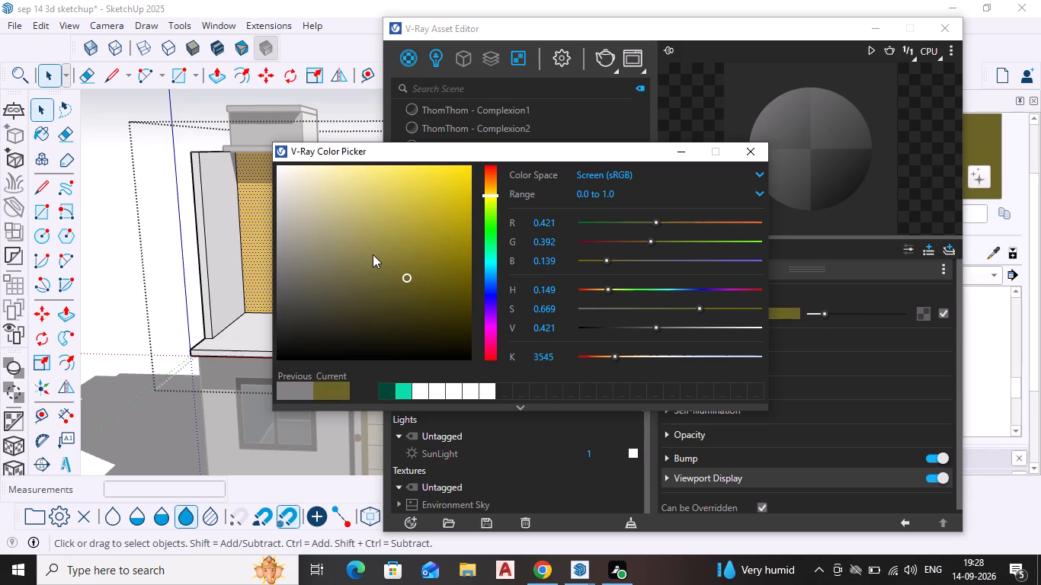
pyautogui.click(372, 254)
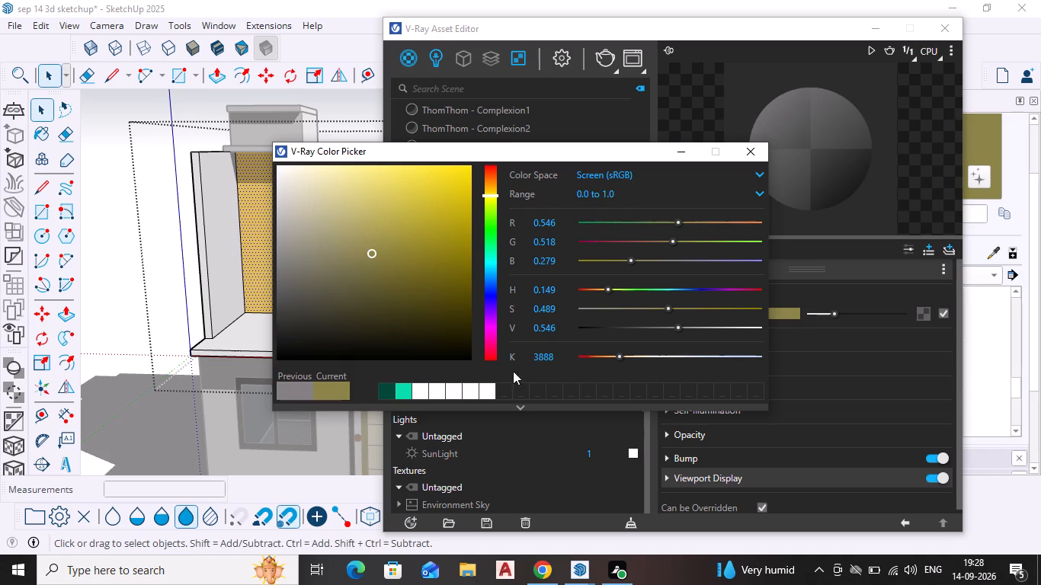
pyautogui.click(331, 390)
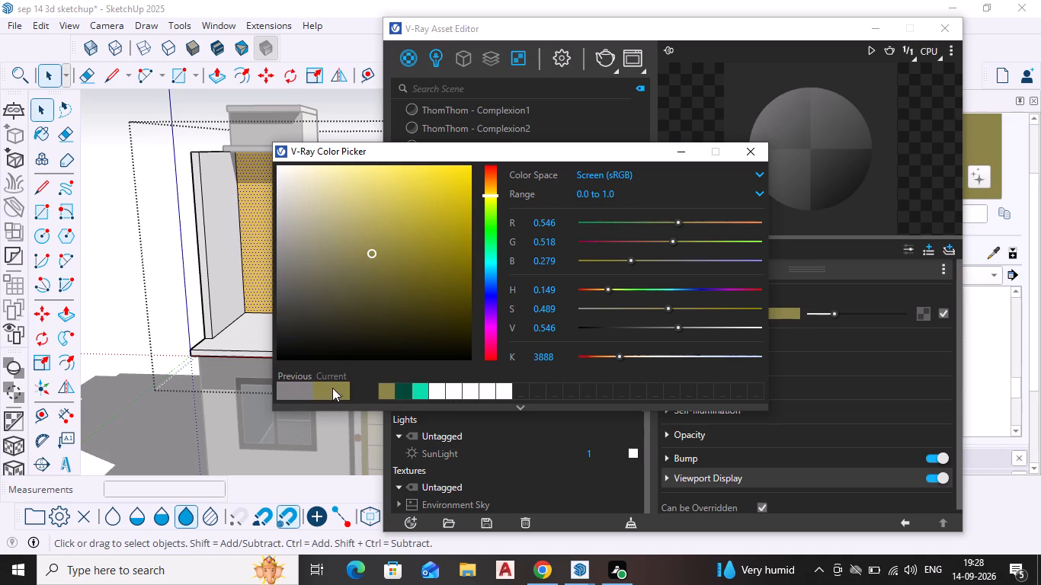
pyautogui.click(751, 152)
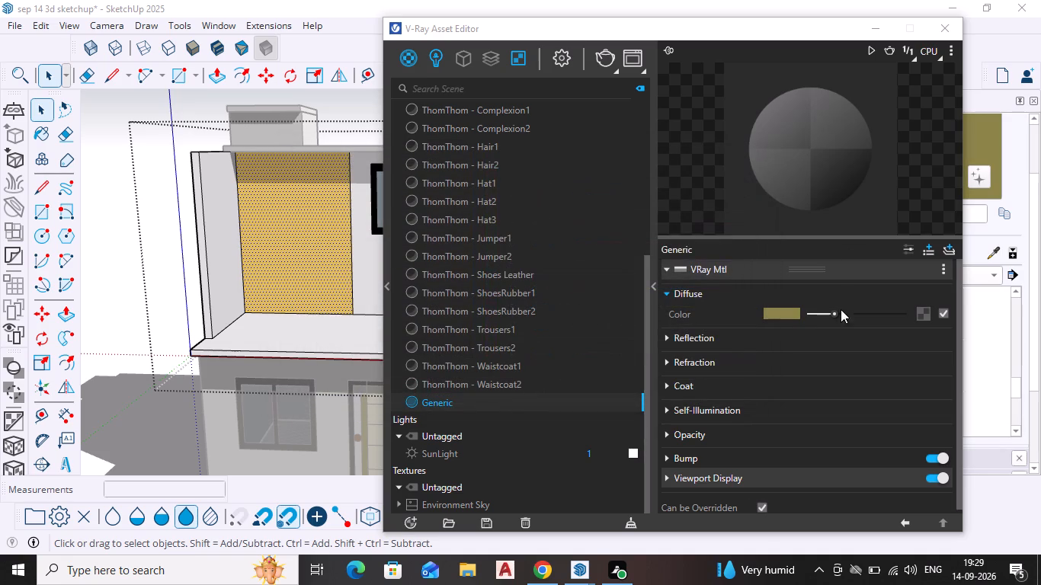
# Make the Generic material's diffuse colour slightly brighter than the picked olive and close the Asset Editor.
pyautogui.moveTo(835, 315); pyautogui.dragTo(918, 312)
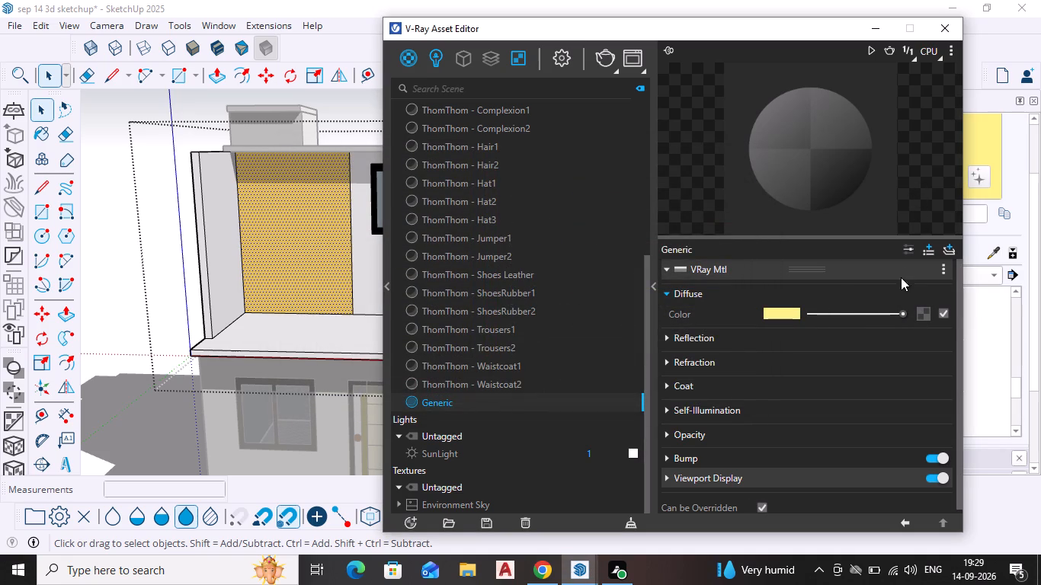
pyautogui.moveTo(900, 312); pyautogui.dragTo(843, 322)
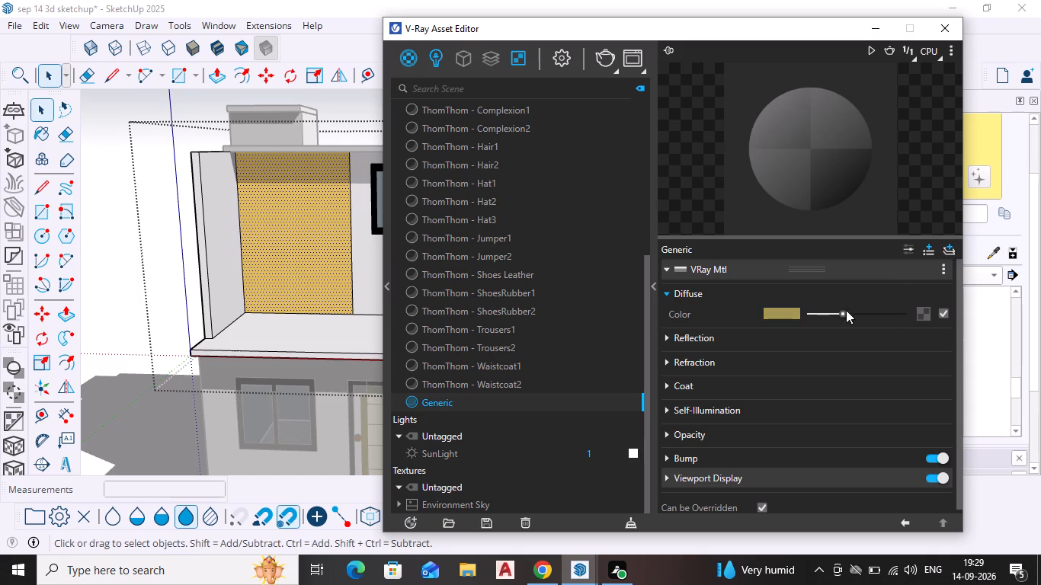
pyautogui.click(944, 14)
pyautogui.click(942, 34)
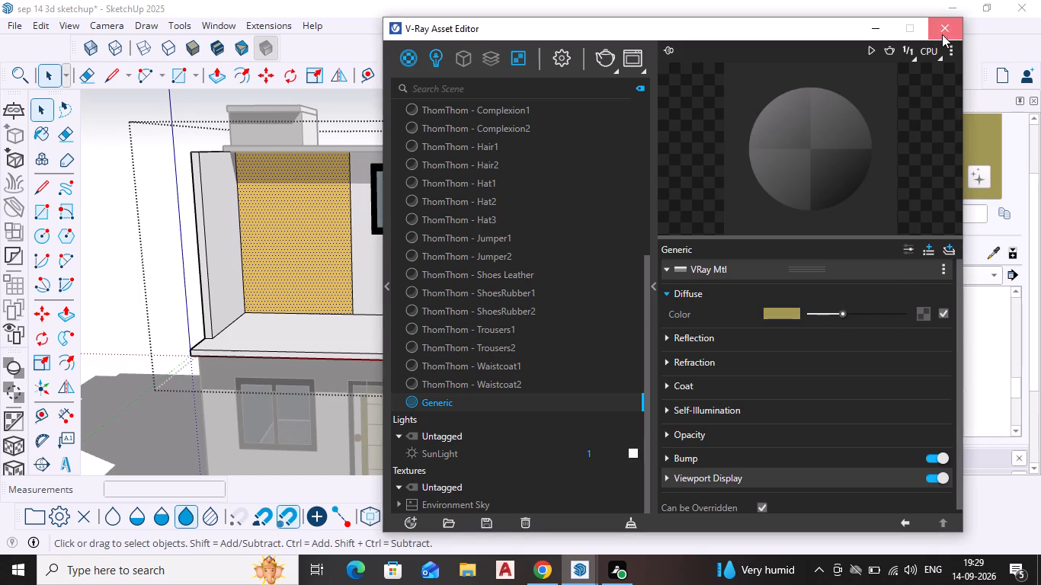
pyautogui.click(893, 185)
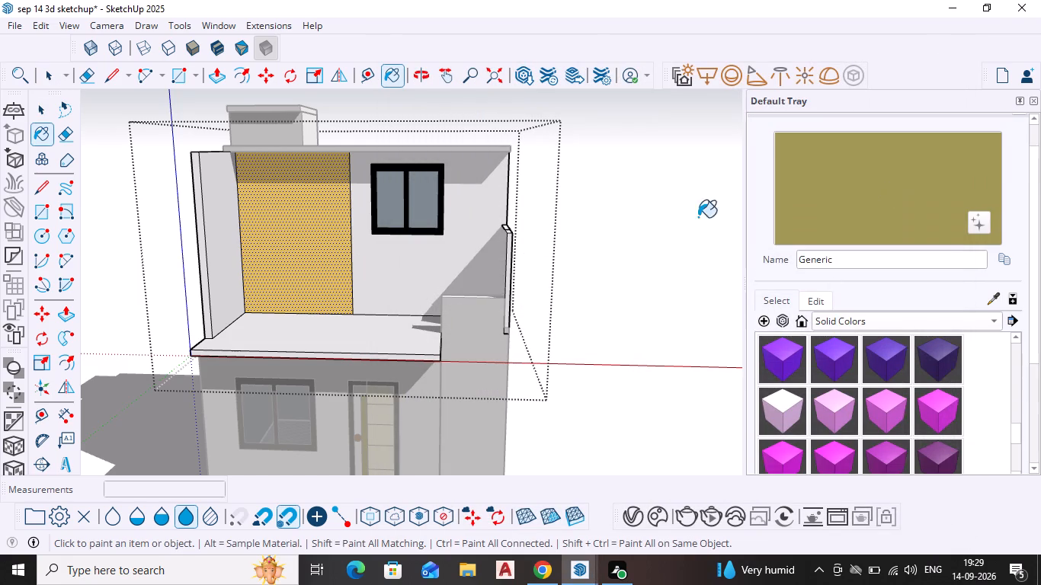
# Paint the yellow terrace wall face beside the window with the Generic material, exit the upper-storey group and view the house from the front corner.
pyautogui.click(325, 273)
pyautogui.scroll(-4, 325, 272)
pyautogui.middleClick(325, 273)
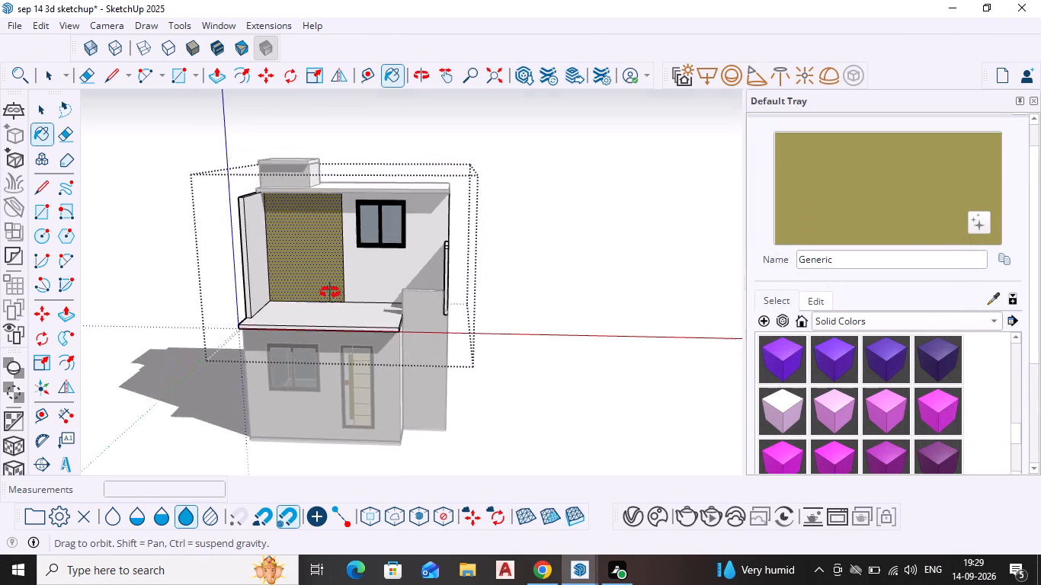
pyautogui.scroll(4, 336, 269)
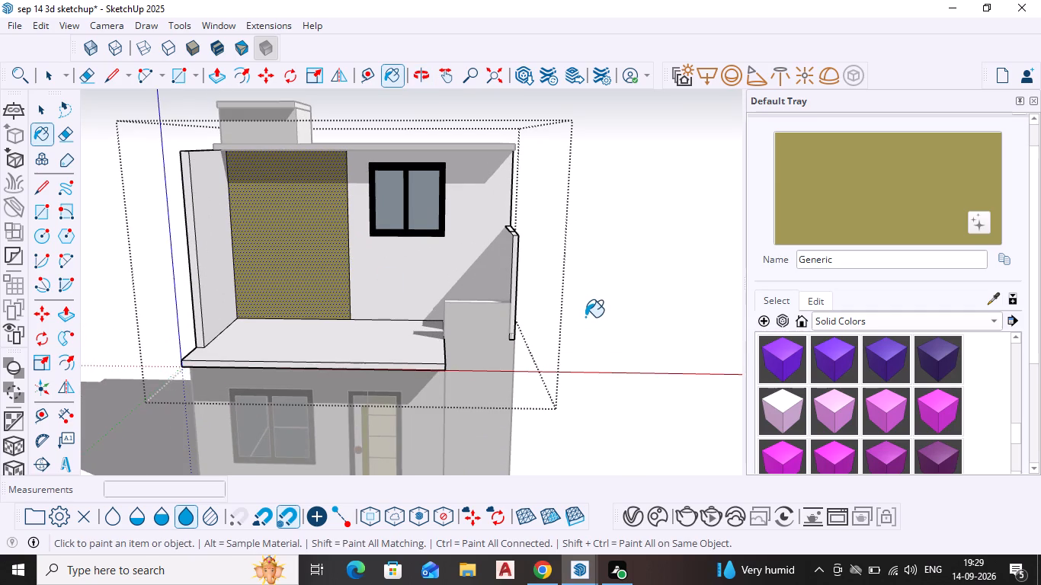
pyautogui.press('Escape')
pyautogui.press('space')
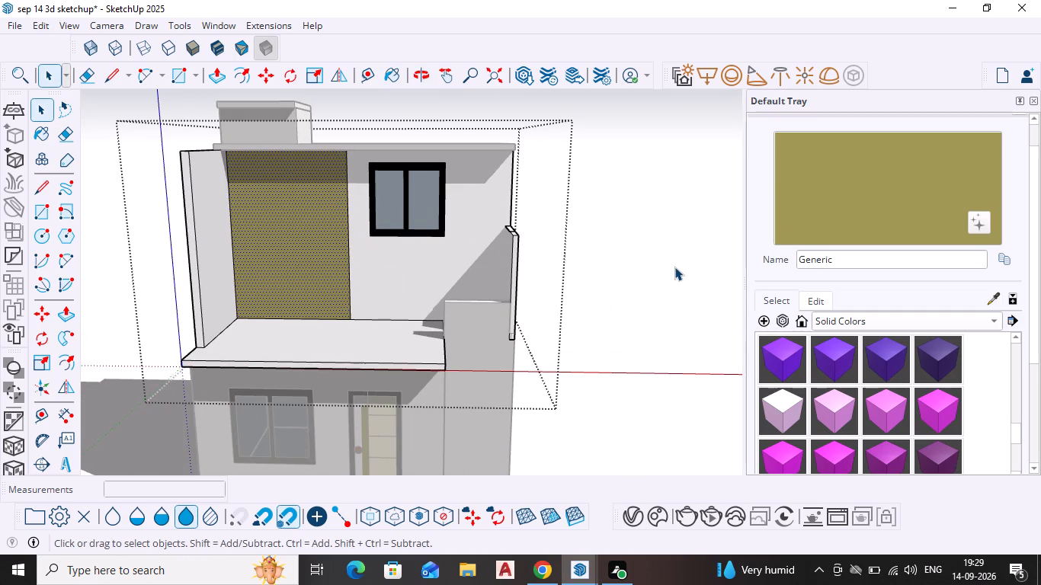
pyautogui.doubleClick(674, 267)
pyautogui.scroll(-6, 646, 289)
pyautogui.moveTo(556, 340); pyautogui.dragTo(481, 336, button='middle')
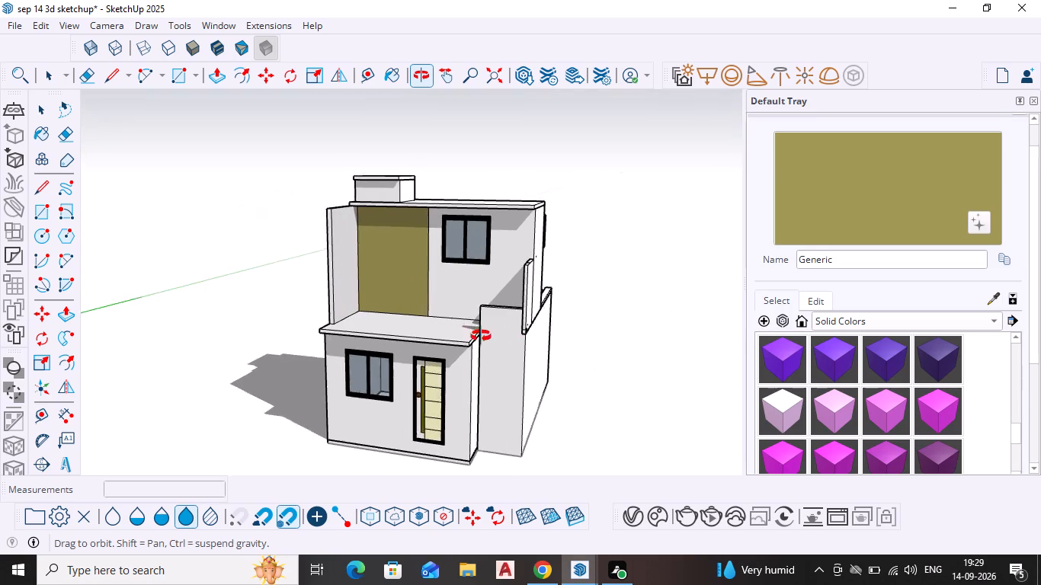
pyautogui.moveTo(481, 336); pyautogui.dragTo(462, 351, button='middle')
pyautogui.scroll(3, 397, 340)
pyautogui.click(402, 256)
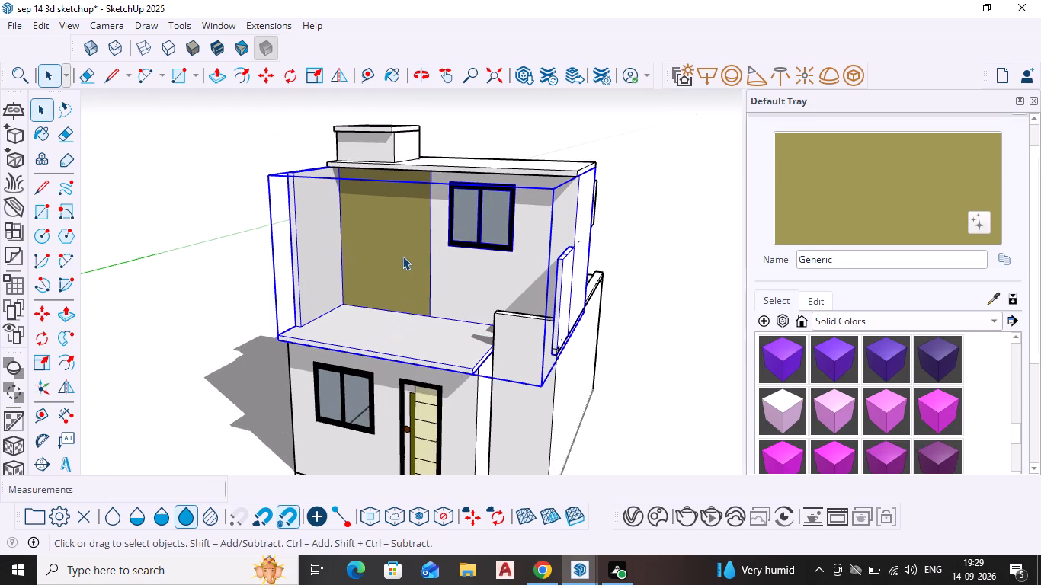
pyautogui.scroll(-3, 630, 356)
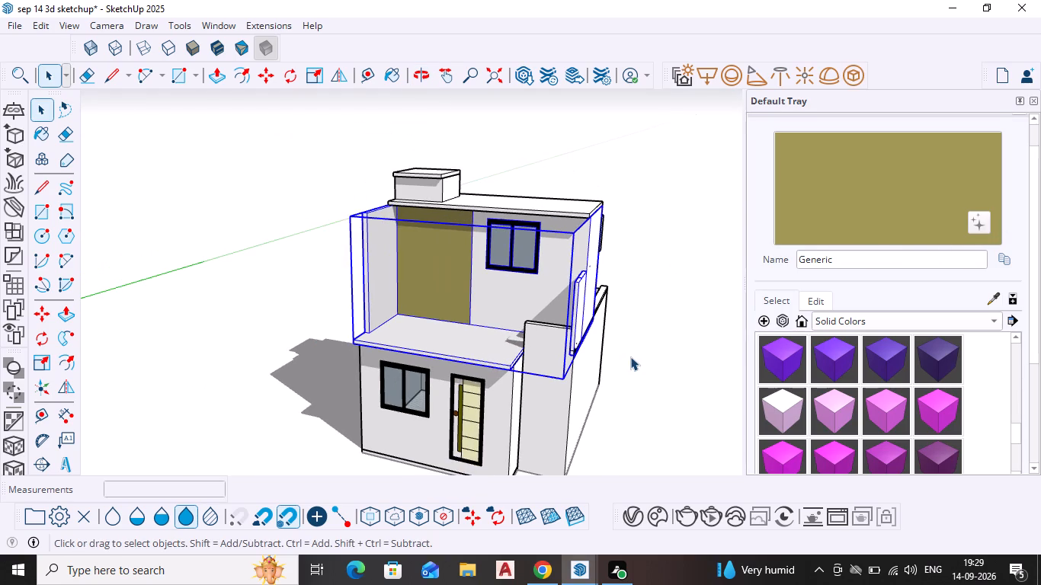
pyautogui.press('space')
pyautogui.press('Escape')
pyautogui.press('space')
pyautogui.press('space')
# Examine the front of the house from several angles and browse the solid colour swatches for a wall colour.
pyautogui.click(644, 297)
pyautogui.press('Escape')
pyautogui.moveTo(548, 372); pyautogui.dragTo(625, 374, button='middle')
pyautogui.scroll(-1, 548, 372)
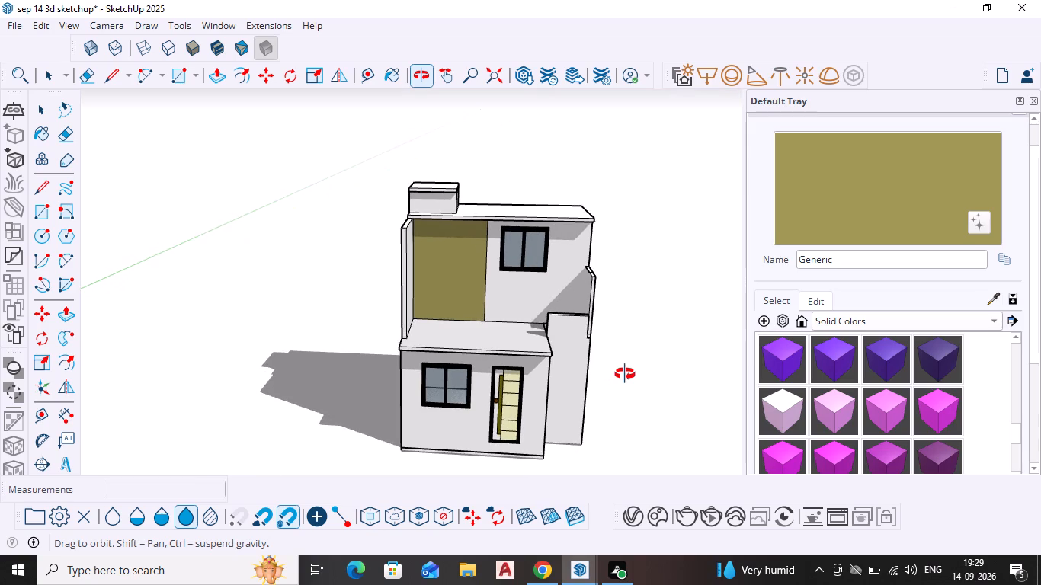
pyautogui.moveTo(625, 374); pyautogui.dragTo(588, 372, button='middle')
pyautogui.scroll(7, 812, 396)
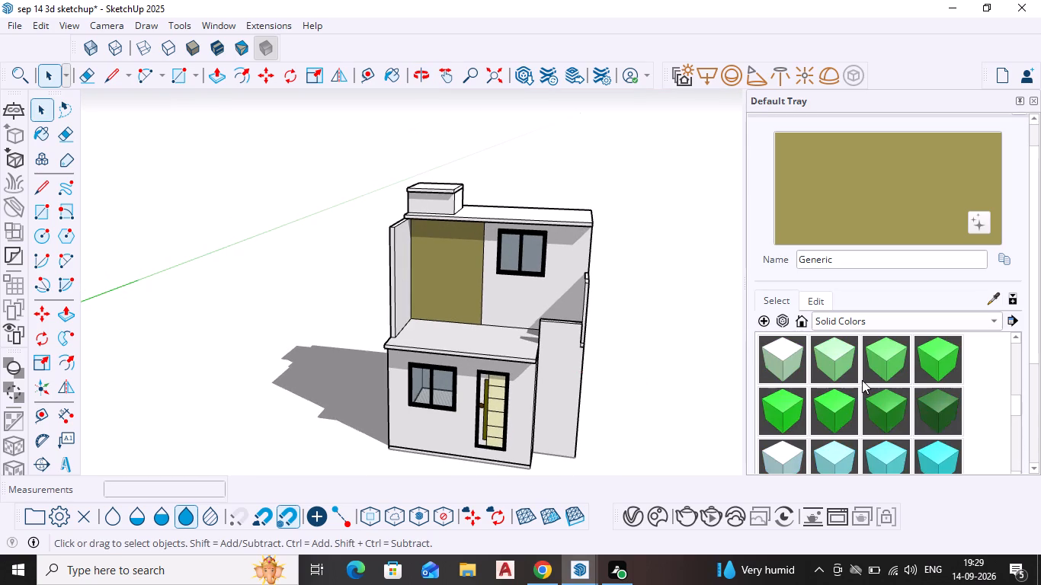
pyautogui.scroll(3, 868, 387)
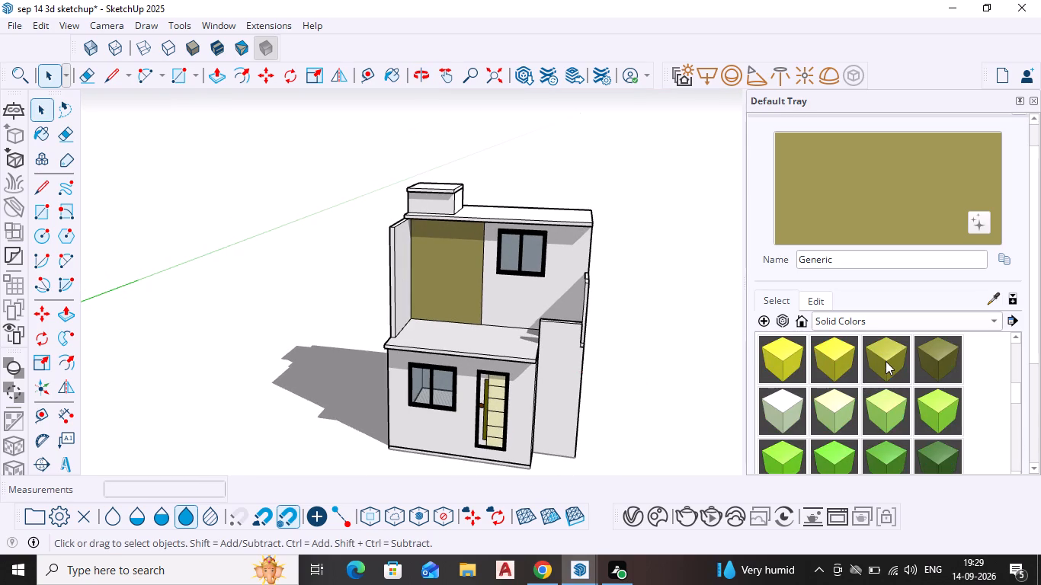
pyautogui.scroll(2, 562, 399)
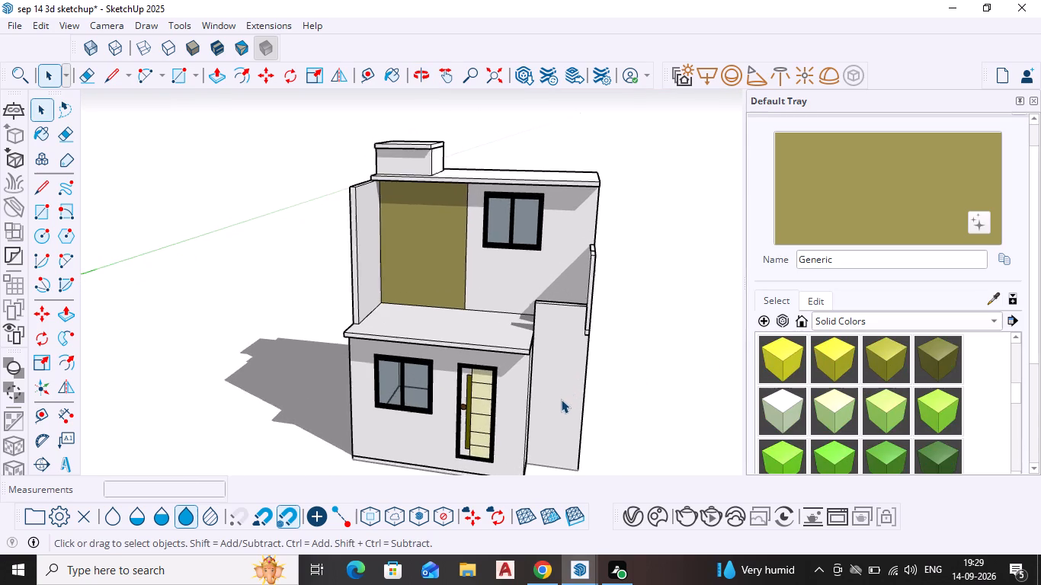
pyautogui.scroll(4, 561, 399)
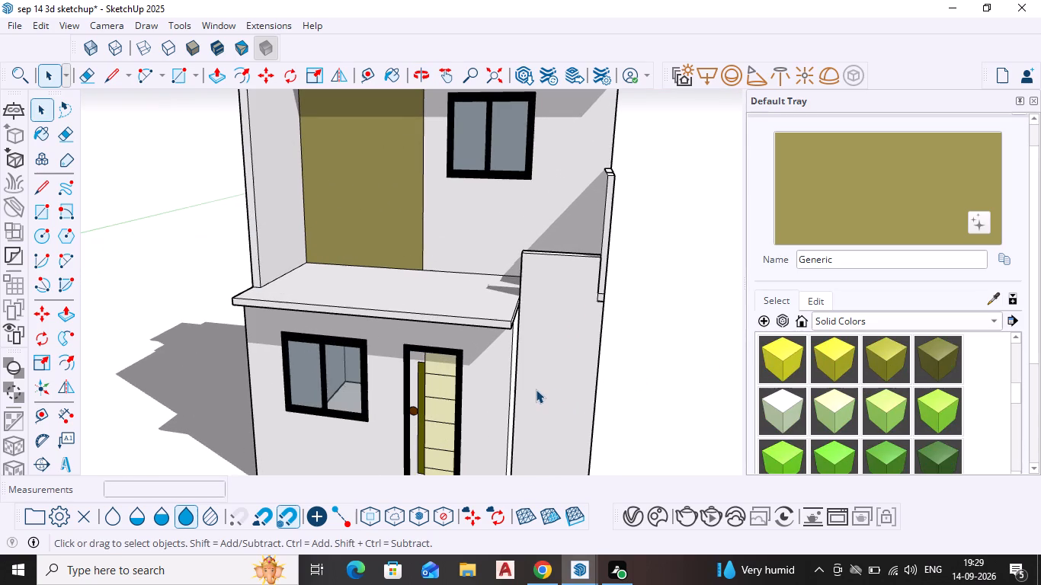
pyautogui.scroll(-3, 536, 389)
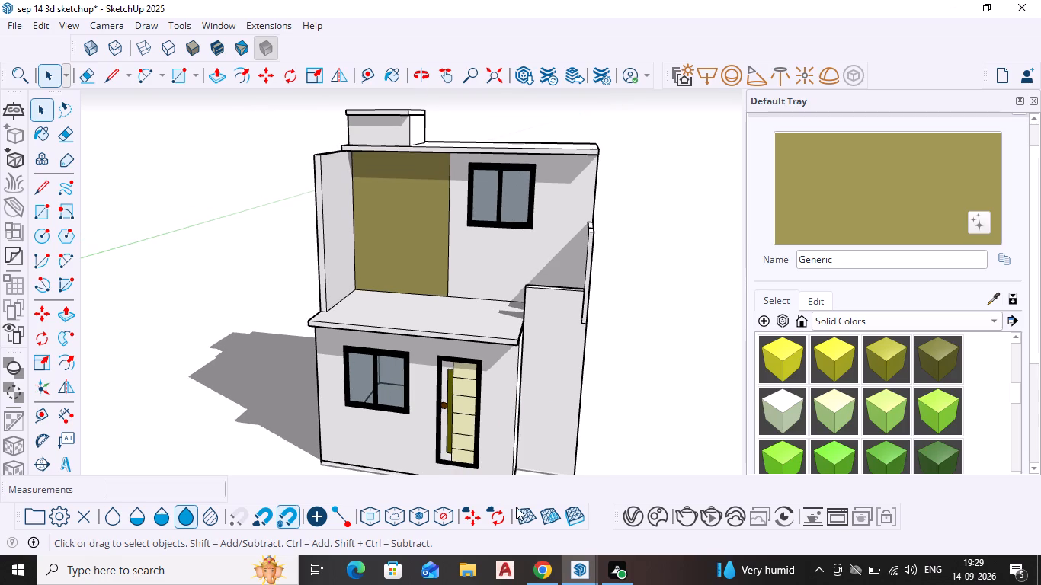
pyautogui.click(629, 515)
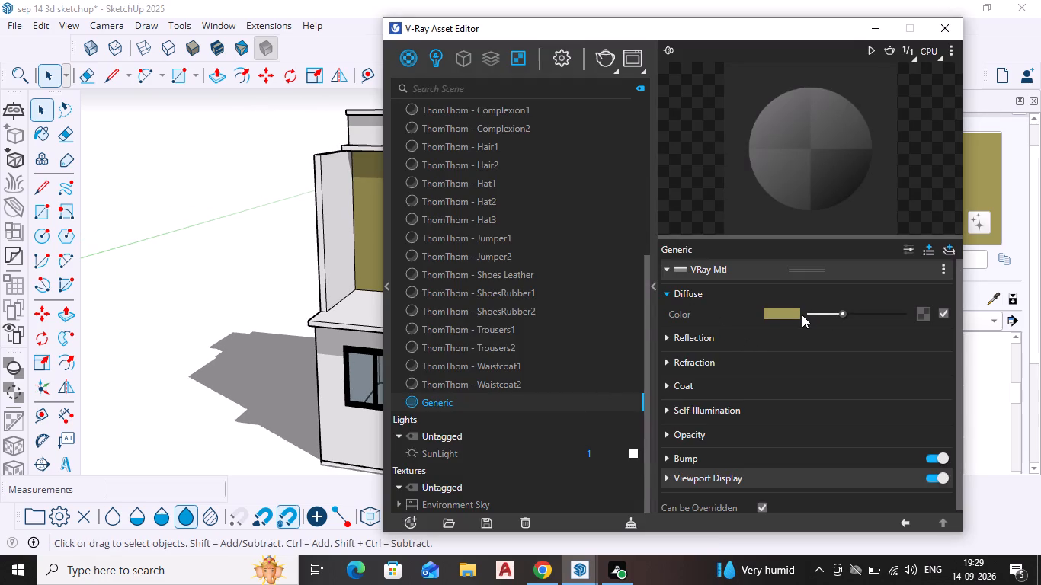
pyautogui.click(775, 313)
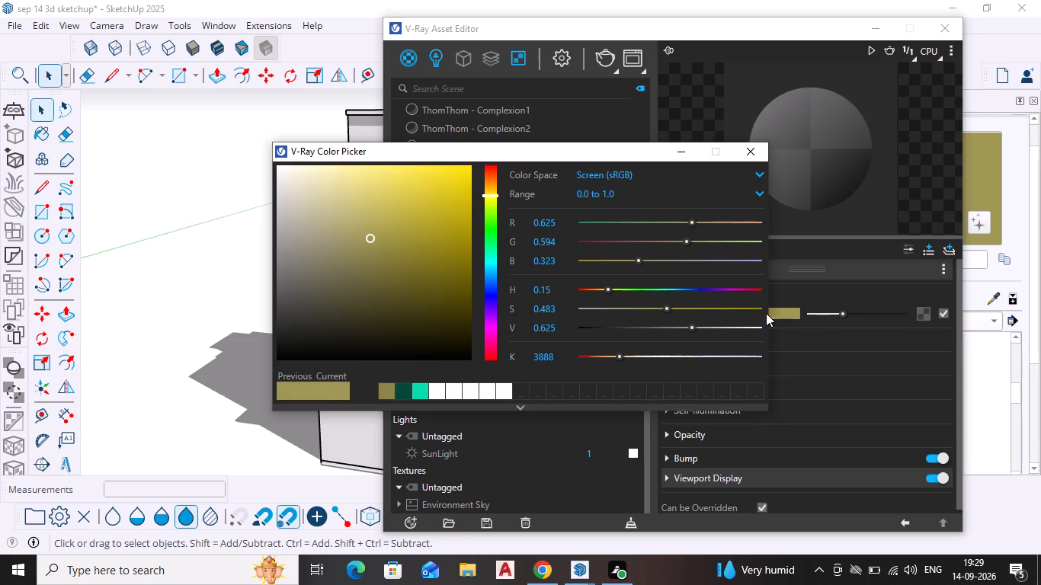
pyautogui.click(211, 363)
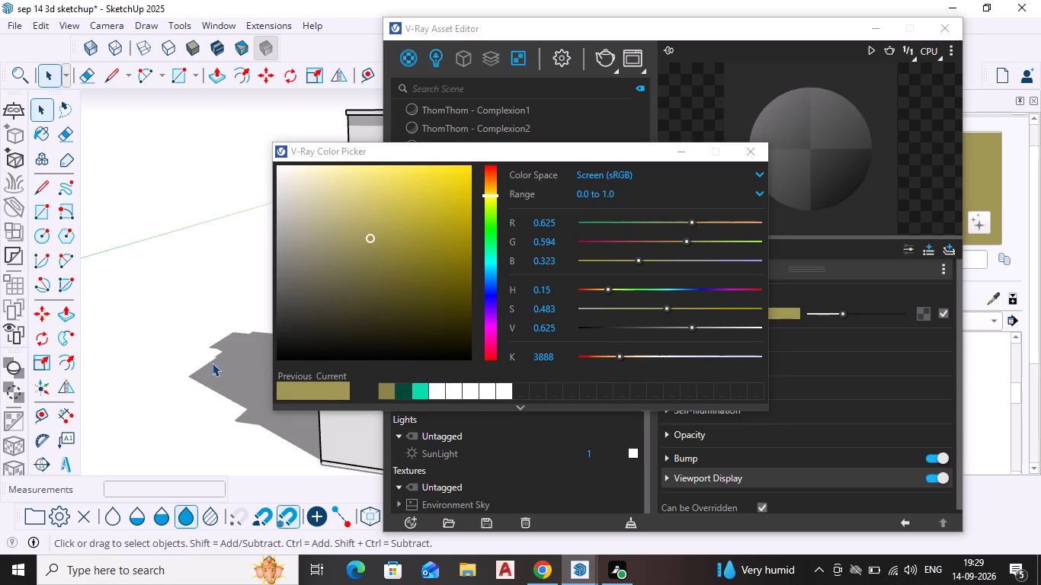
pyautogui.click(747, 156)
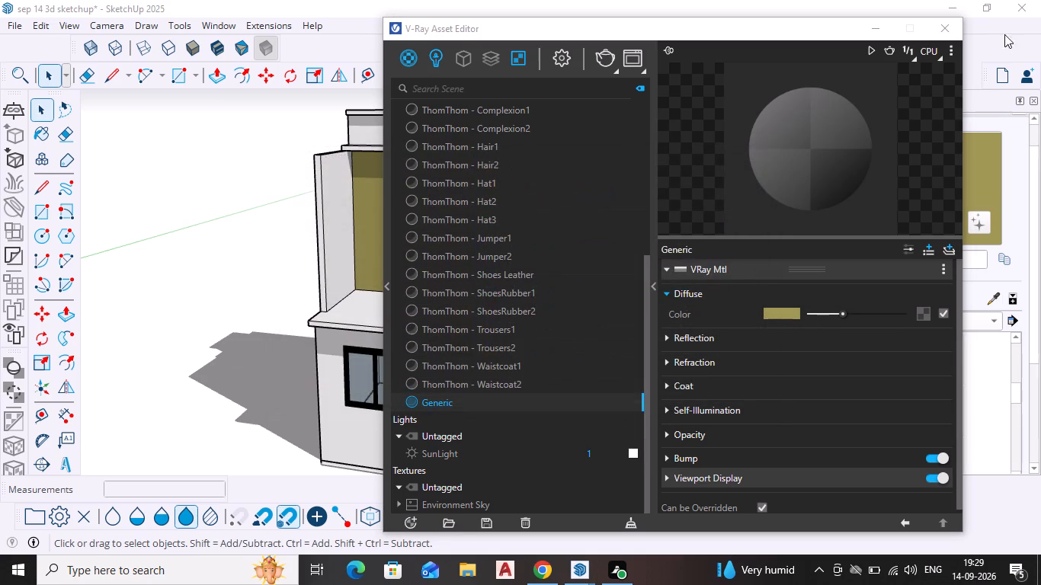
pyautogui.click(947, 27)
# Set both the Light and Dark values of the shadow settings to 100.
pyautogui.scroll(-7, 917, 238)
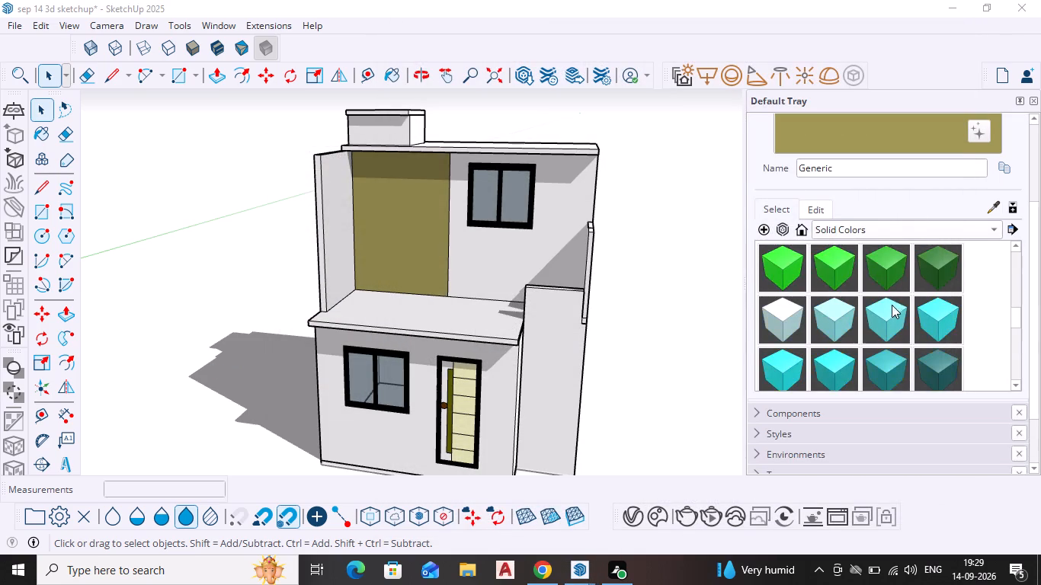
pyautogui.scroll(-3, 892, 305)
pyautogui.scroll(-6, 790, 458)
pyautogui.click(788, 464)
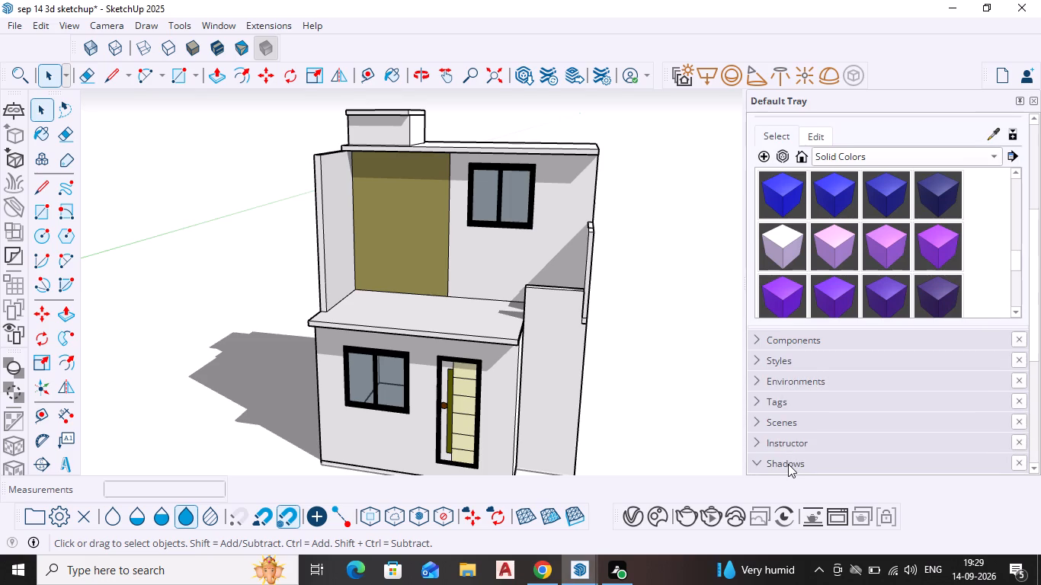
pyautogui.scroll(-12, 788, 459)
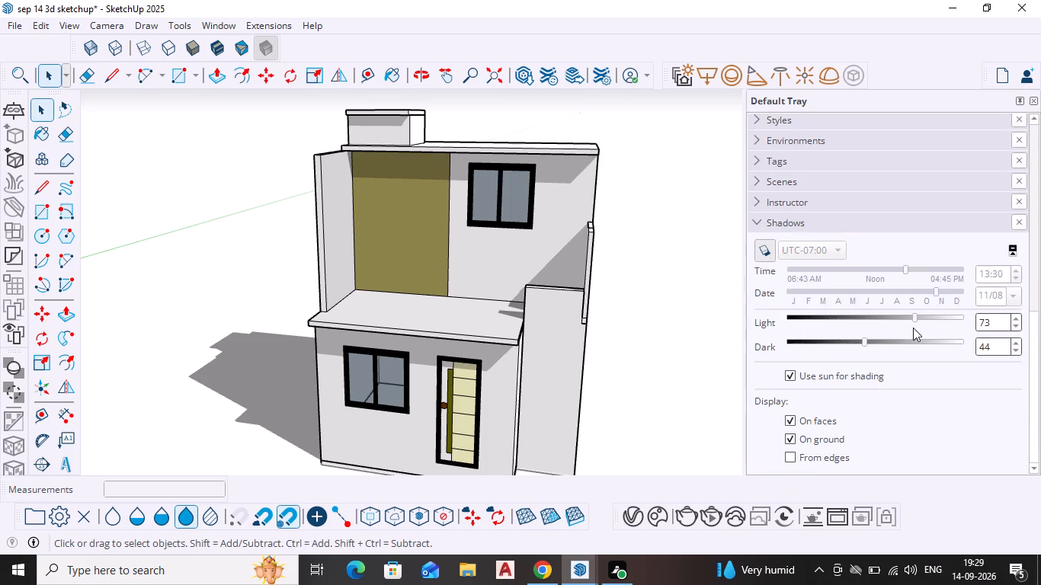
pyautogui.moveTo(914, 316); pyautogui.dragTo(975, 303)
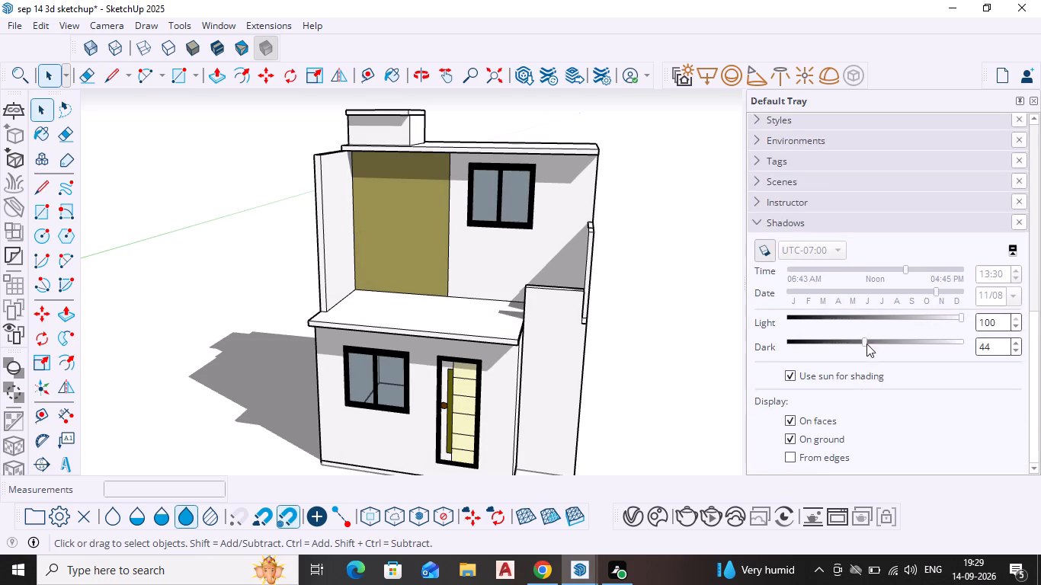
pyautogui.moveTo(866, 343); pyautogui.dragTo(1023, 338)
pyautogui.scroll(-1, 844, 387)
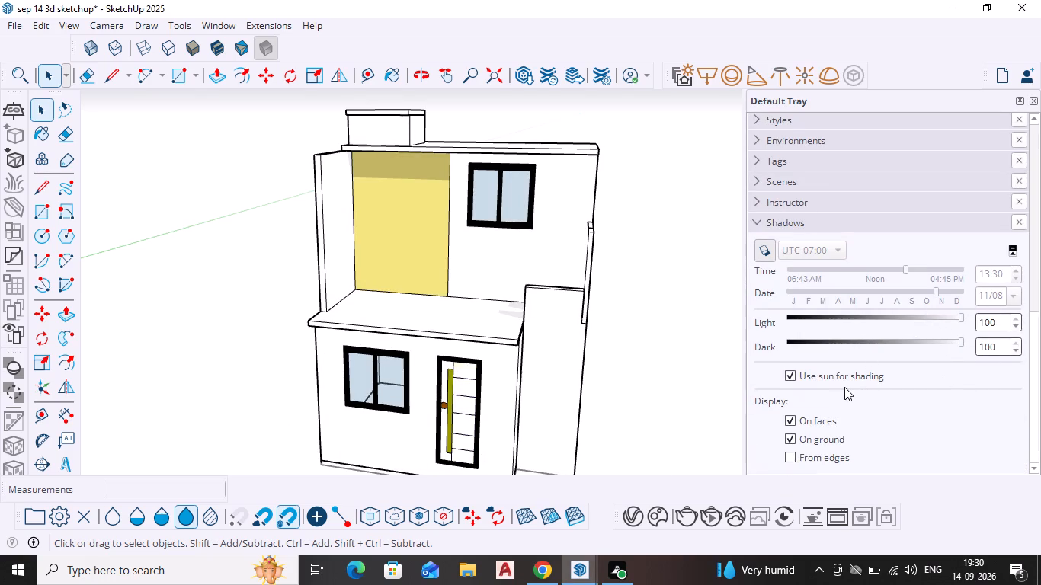
# Turn off the display of shadows on faces while keeping them on the ground.
pyautogui.click(793, 421)
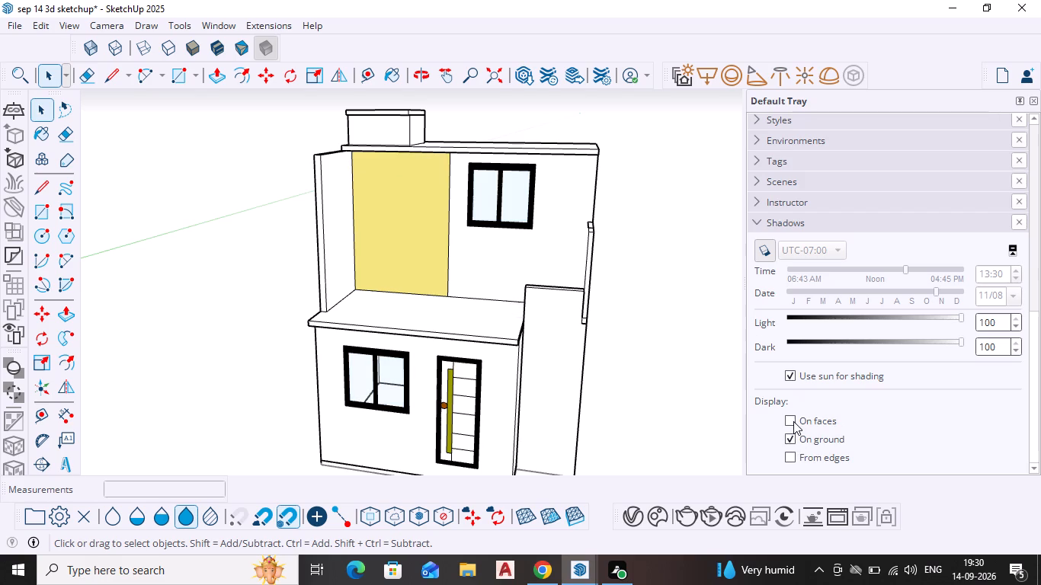
pyautogui.scroll(-9, 890, 360)
pyautogui.click(642, 347)
pyautogui.click(688, 248)
# Set the shadow Light value to 73 and the Dark value to 65.
pyautogui.moveTo(961, 322); pyautogui.dragTo(902, 319)
pyautogui.moveTo(959, 316); pyautogui.dragTo(914, 324)
pyautogui.moveTo(963, 340); pyautogui.dragTo(902, 344)
pyautogui.click(685, 369)
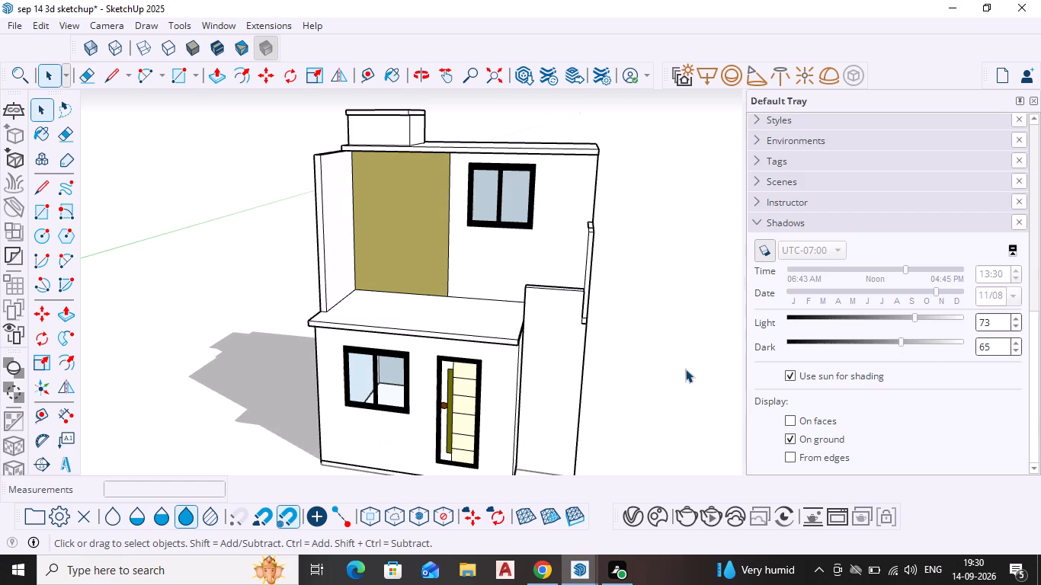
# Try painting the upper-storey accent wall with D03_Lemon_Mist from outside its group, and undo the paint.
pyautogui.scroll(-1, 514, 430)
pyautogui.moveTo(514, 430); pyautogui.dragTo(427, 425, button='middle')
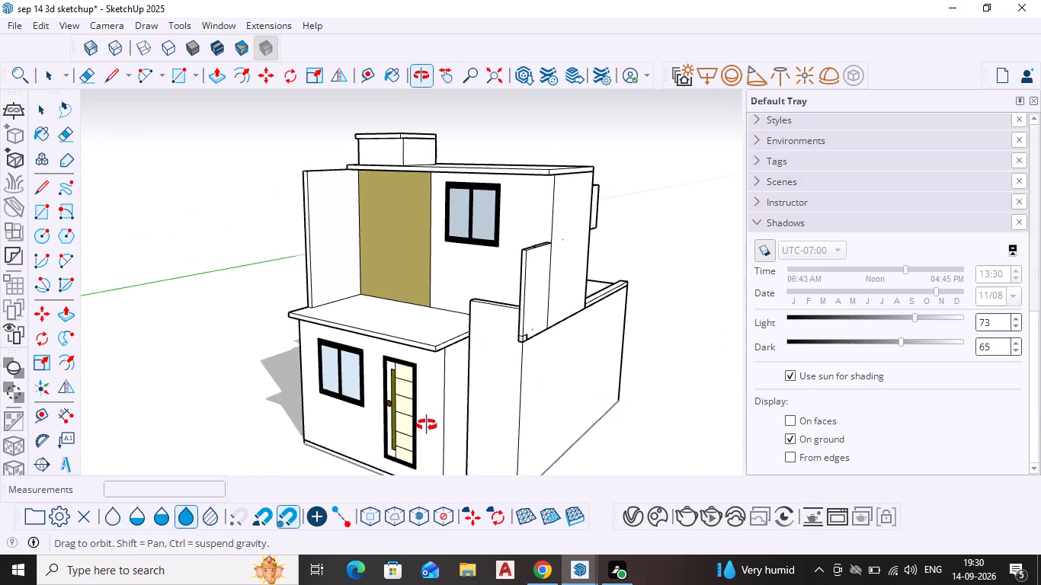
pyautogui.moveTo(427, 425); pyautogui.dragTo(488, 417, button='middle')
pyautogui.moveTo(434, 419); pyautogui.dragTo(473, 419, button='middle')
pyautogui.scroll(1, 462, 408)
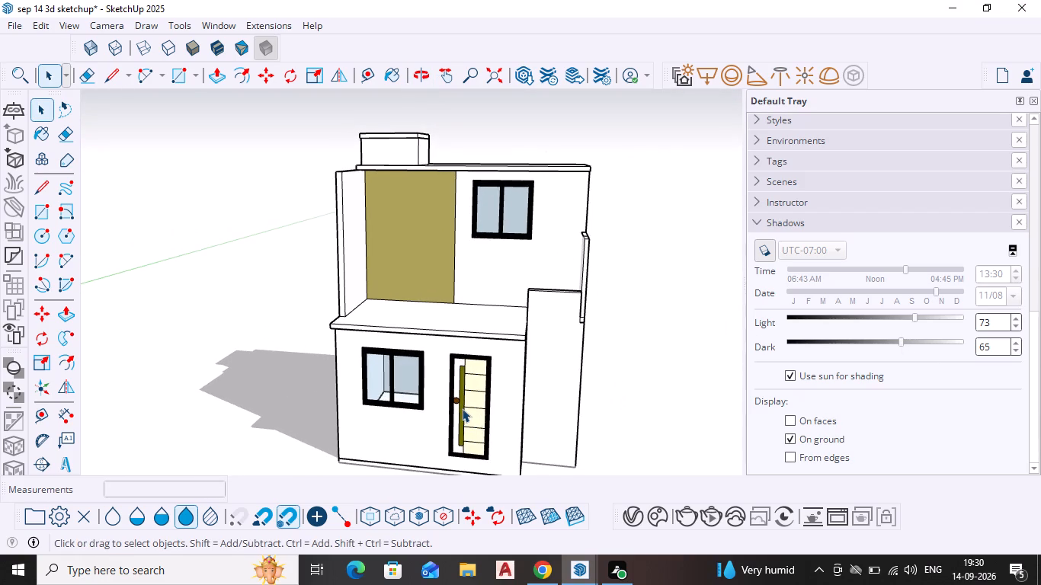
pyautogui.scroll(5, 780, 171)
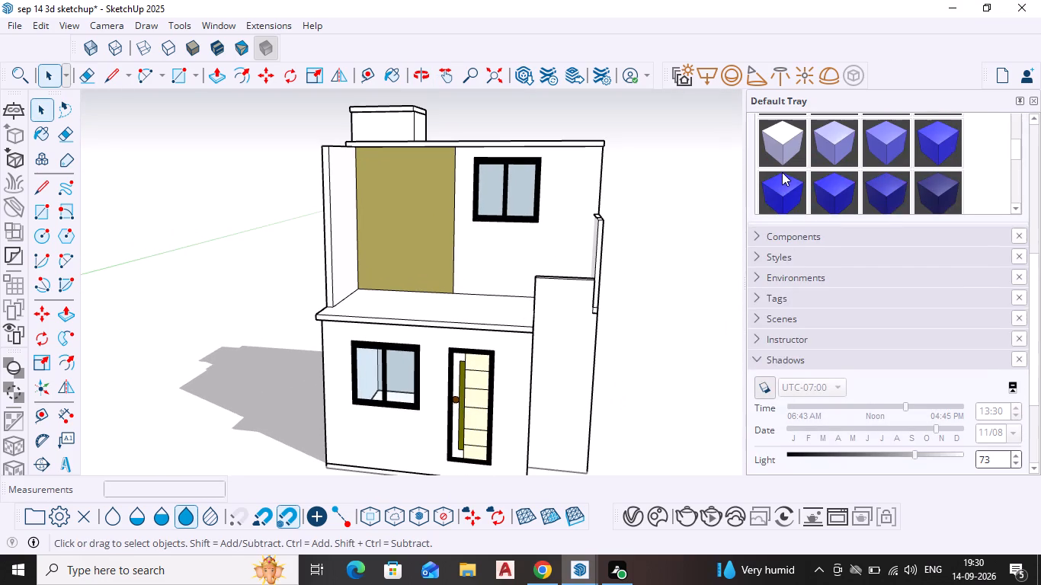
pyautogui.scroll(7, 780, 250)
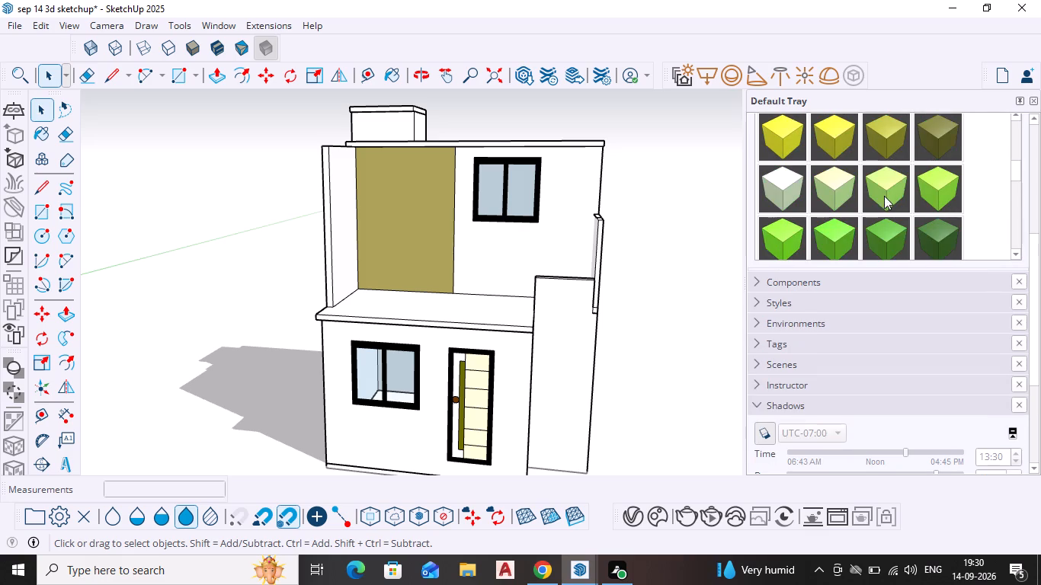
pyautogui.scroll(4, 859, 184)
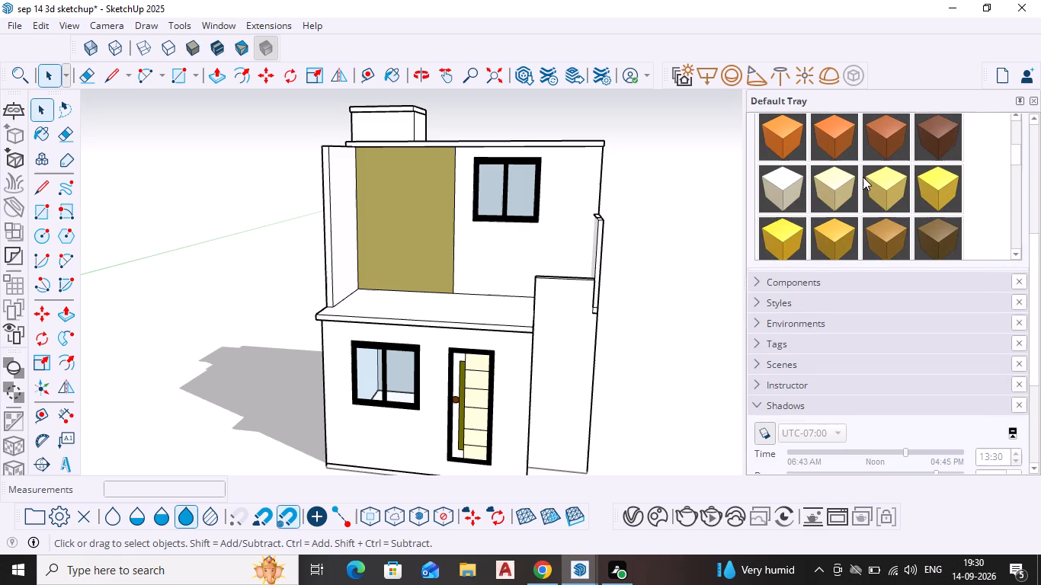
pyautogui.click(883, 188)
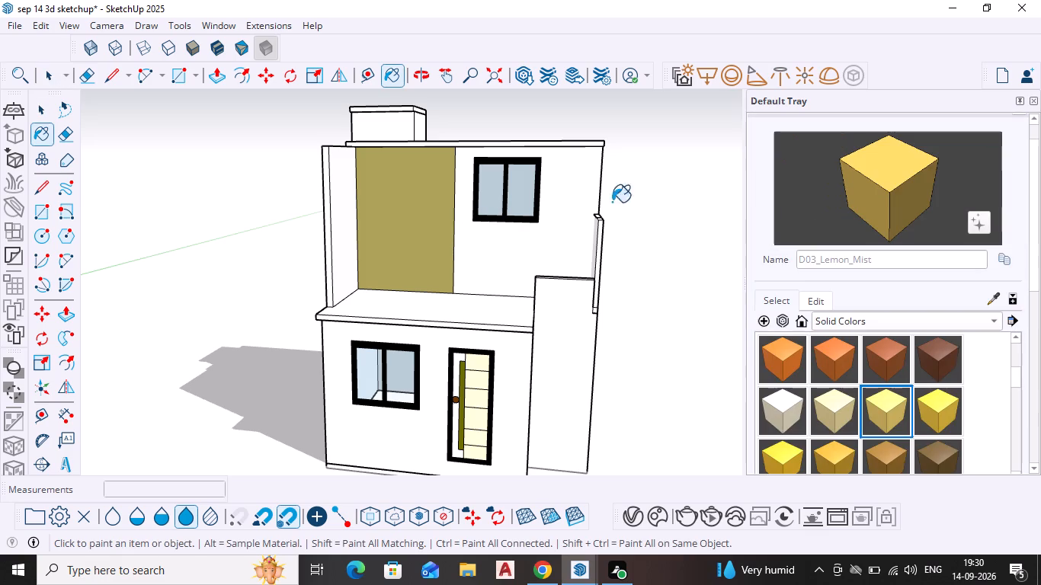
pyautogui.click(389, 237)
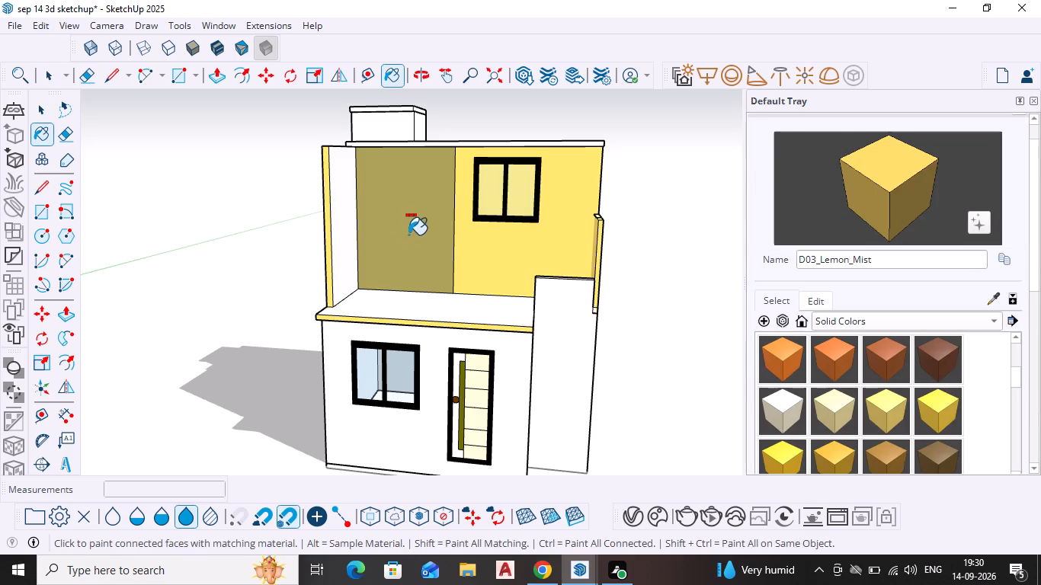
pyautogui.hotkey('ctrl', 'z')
# Open the upper-storey group, select only the olive accent wall face and paint it with D03_Lemon_Mist.
pyautogui.press('space')
pyautogui.tripleClick(416, 234)
pyautogui.tripleClick(416, 237)
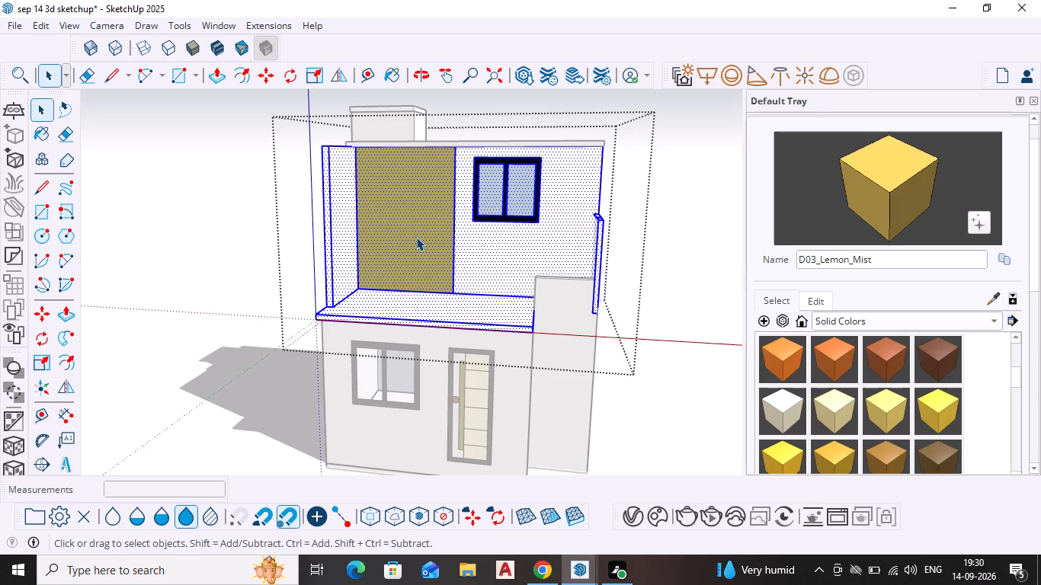
pyautogui.click(415, 236)
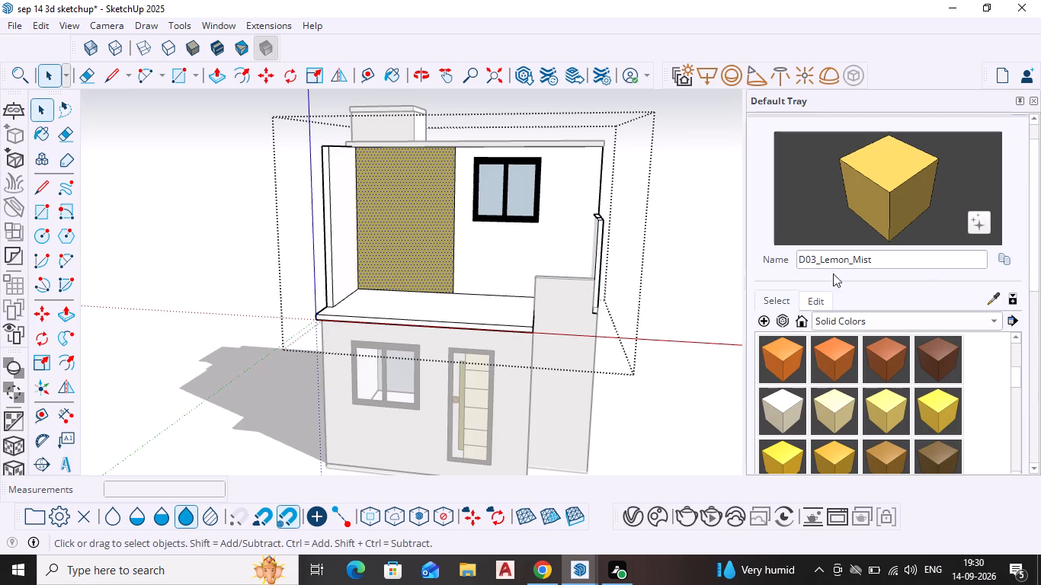
pyautogui.click(886, 414)
pyautogui.click(412, 210)
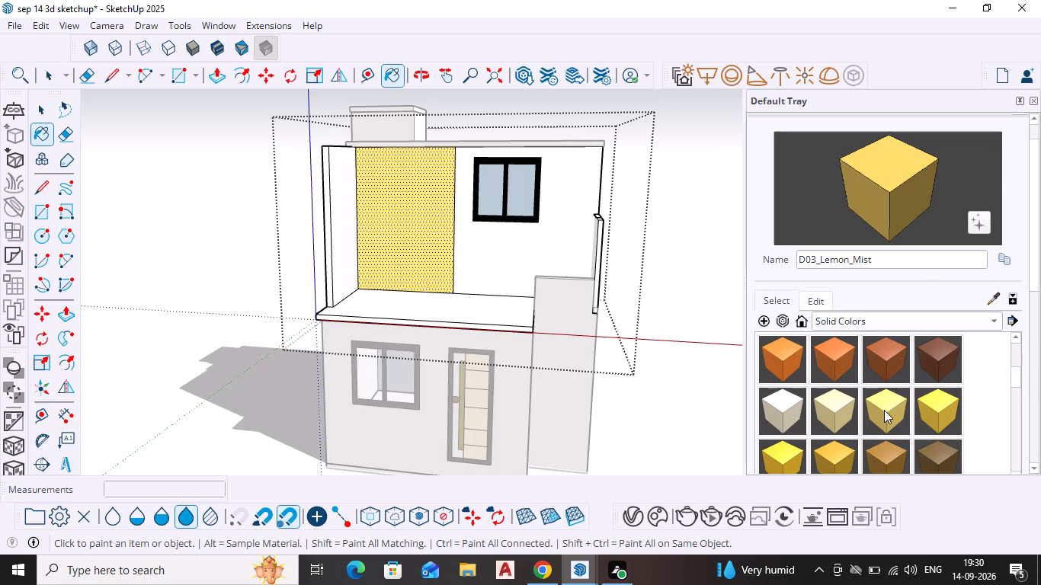
# Paint the terrace accent wall face with the Marble_06_1K material from the Stone collection.
pyautogui.click(868, 318)
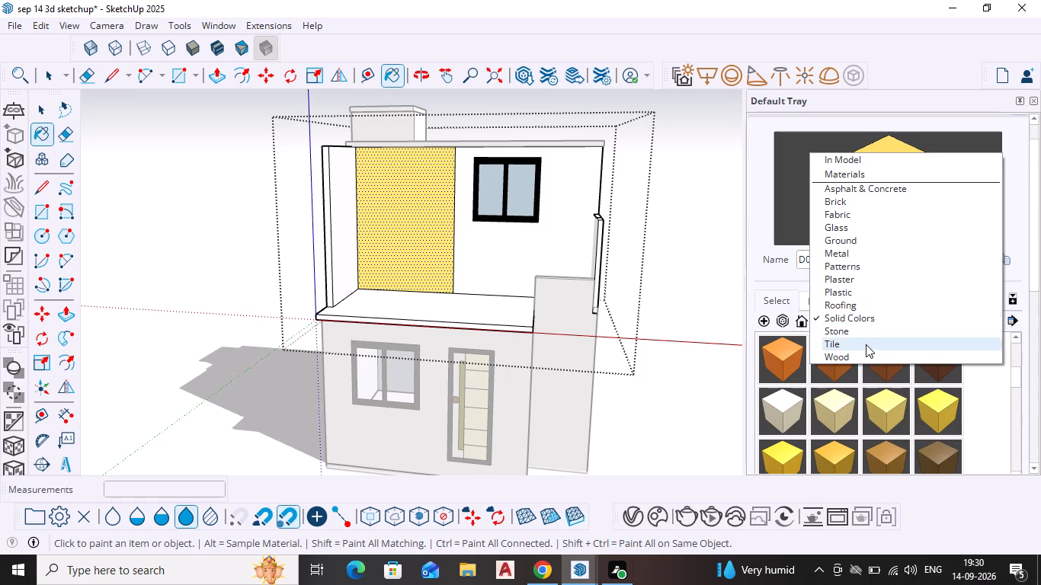
pyautogui.click(868, 331)
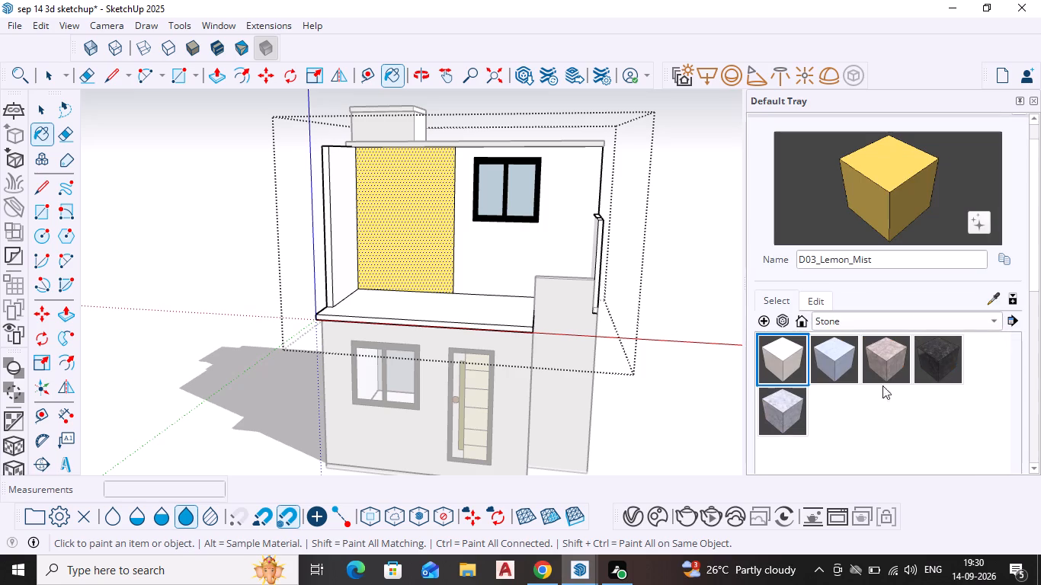
pyautogui.click(882, 359)
pyautogui.tripleClick(882, 357)
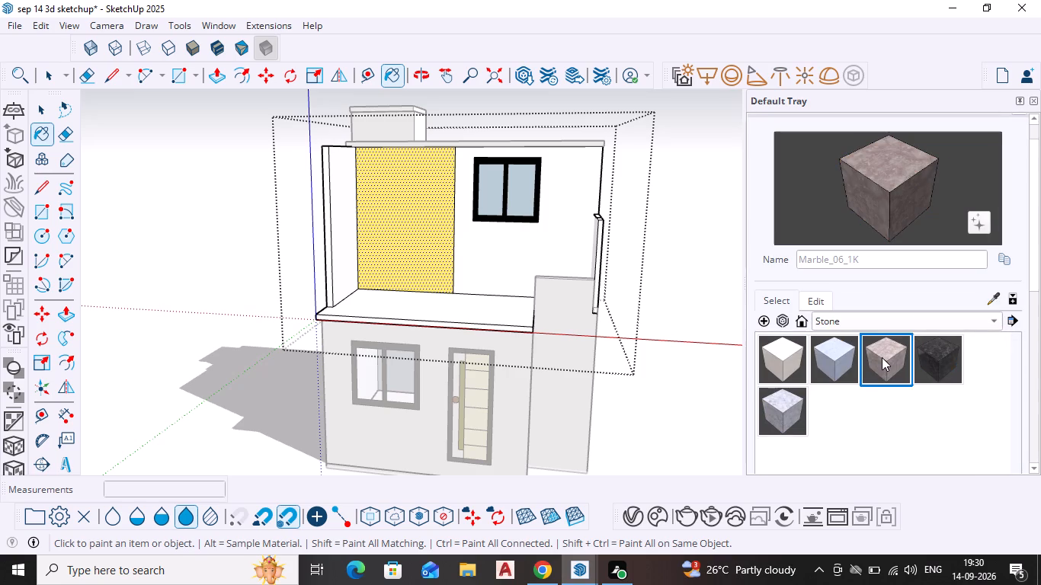
pyautogui.click(413, 222)
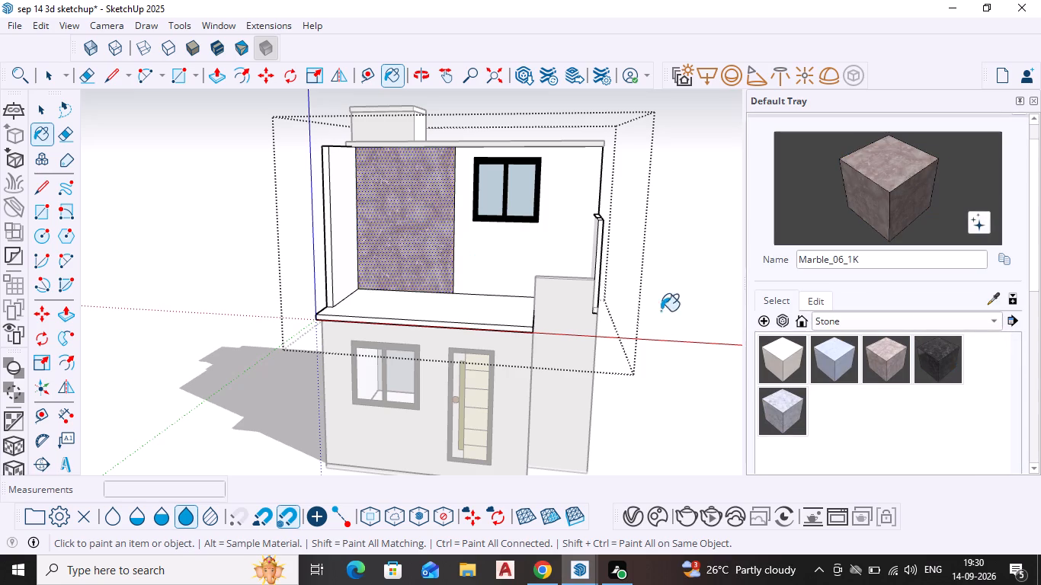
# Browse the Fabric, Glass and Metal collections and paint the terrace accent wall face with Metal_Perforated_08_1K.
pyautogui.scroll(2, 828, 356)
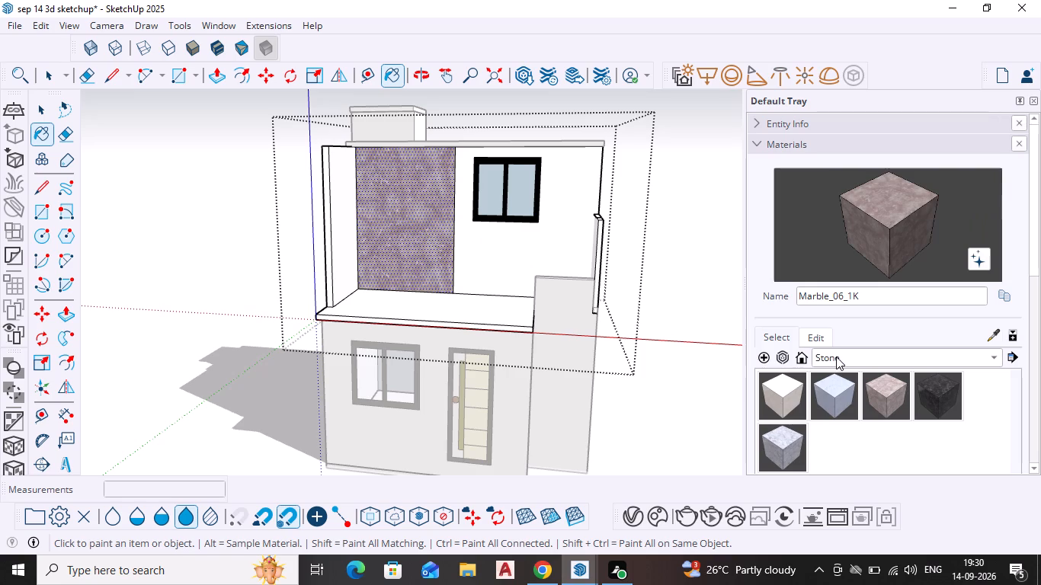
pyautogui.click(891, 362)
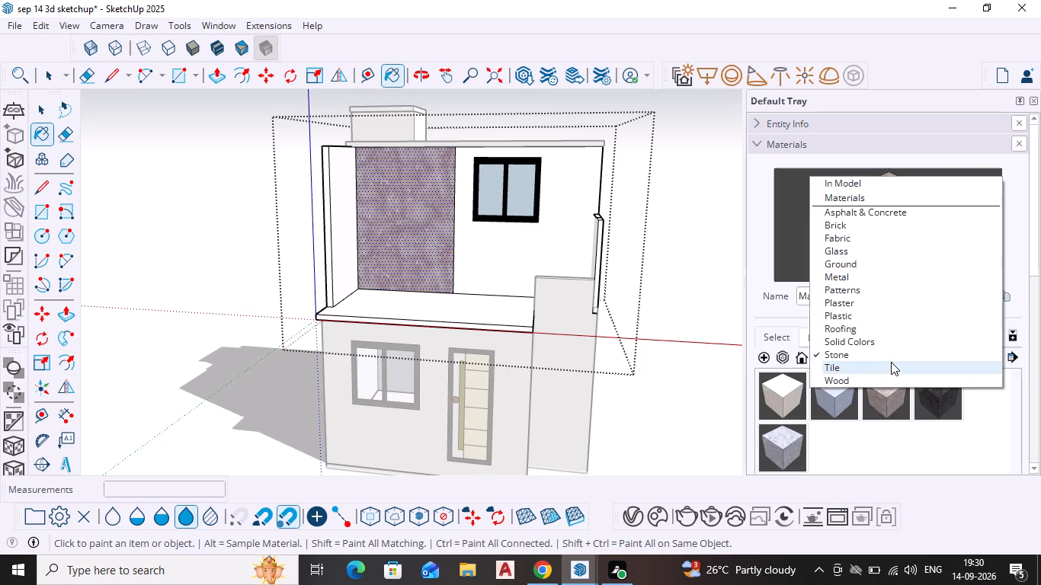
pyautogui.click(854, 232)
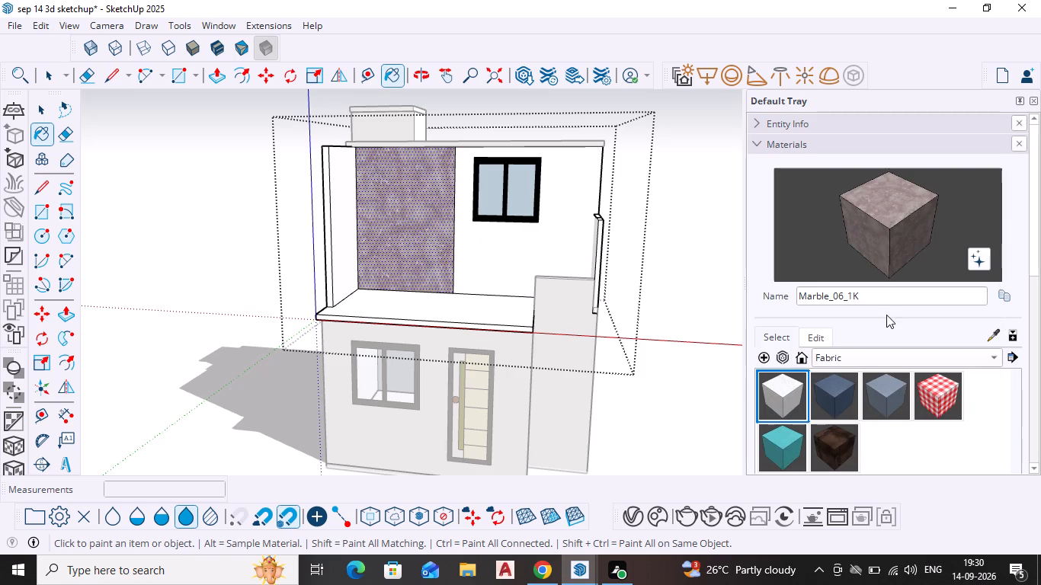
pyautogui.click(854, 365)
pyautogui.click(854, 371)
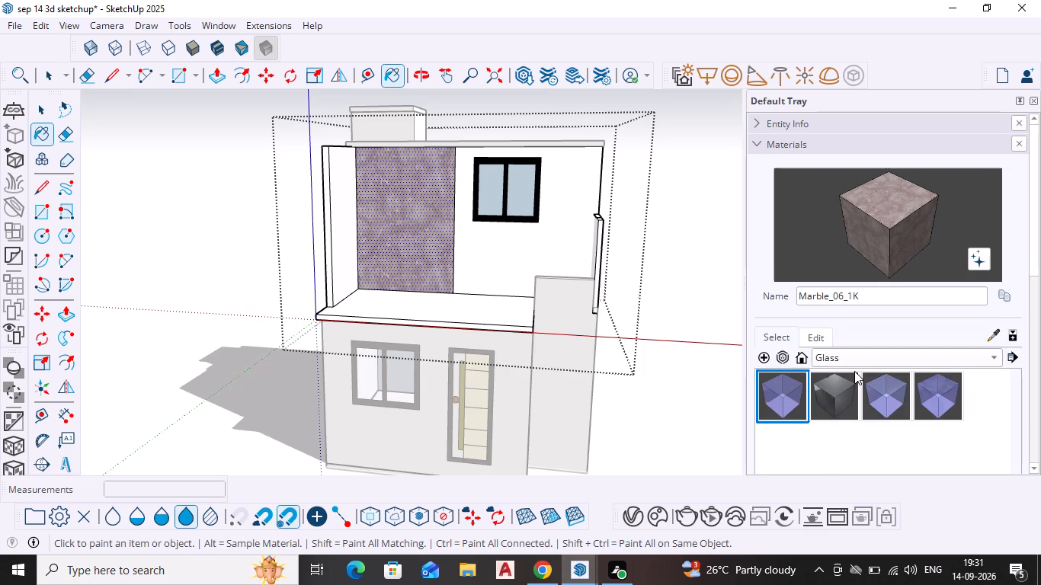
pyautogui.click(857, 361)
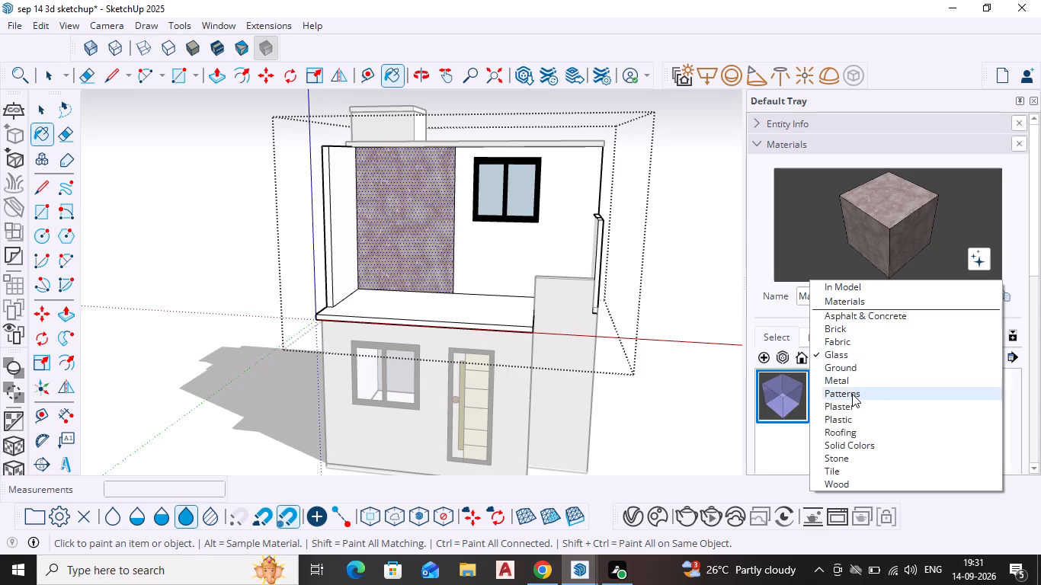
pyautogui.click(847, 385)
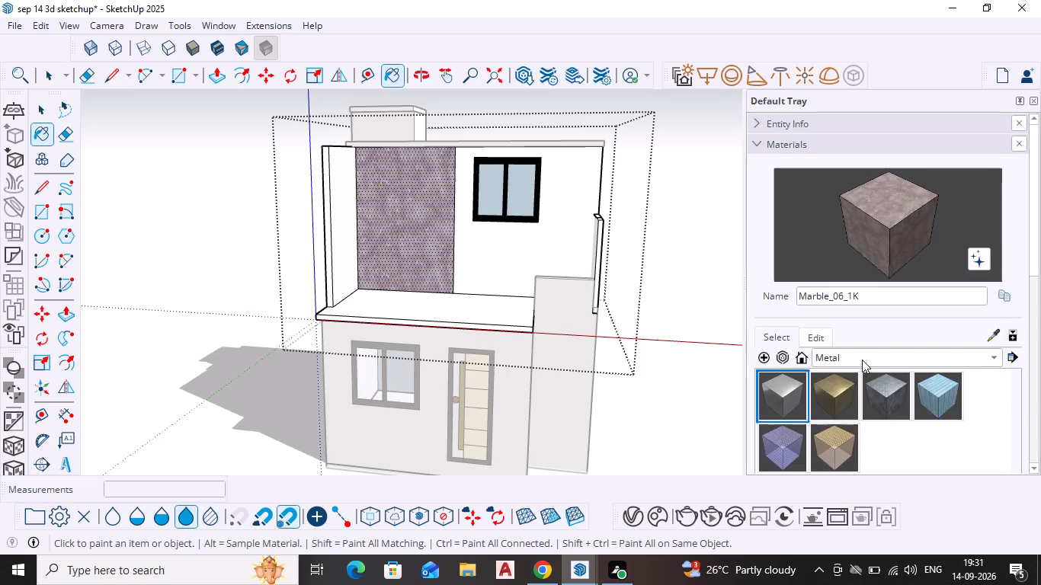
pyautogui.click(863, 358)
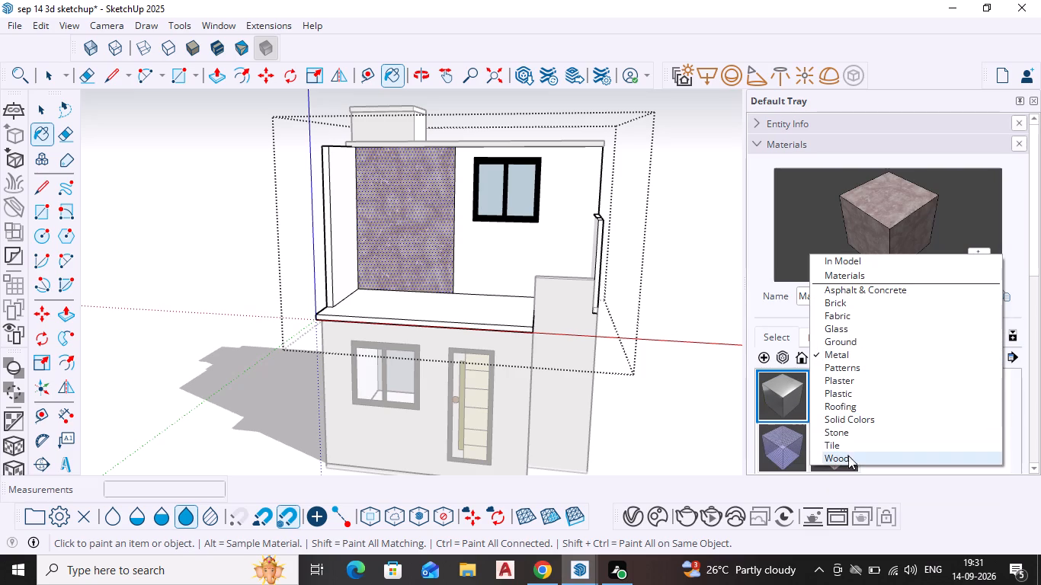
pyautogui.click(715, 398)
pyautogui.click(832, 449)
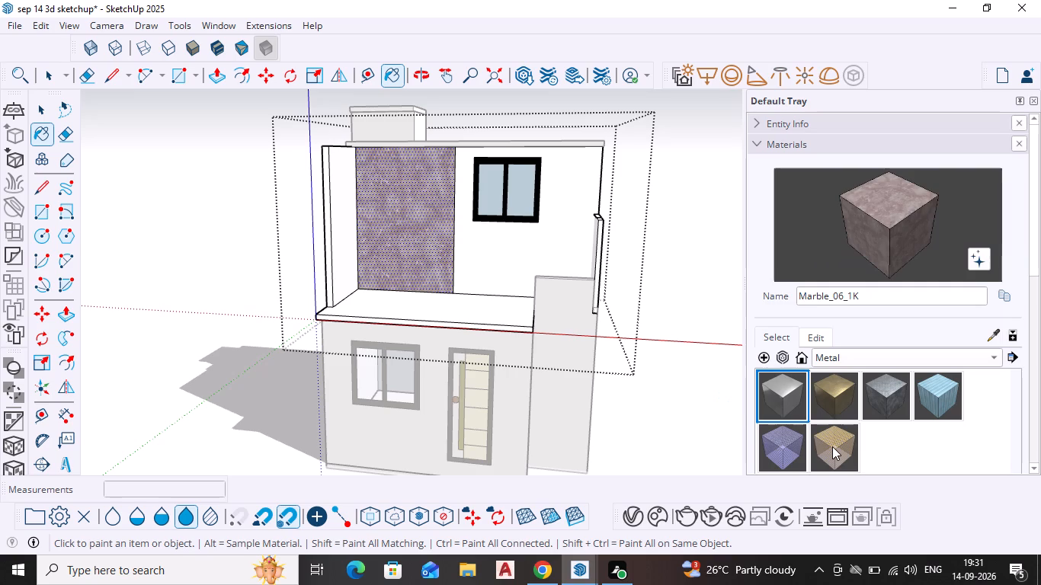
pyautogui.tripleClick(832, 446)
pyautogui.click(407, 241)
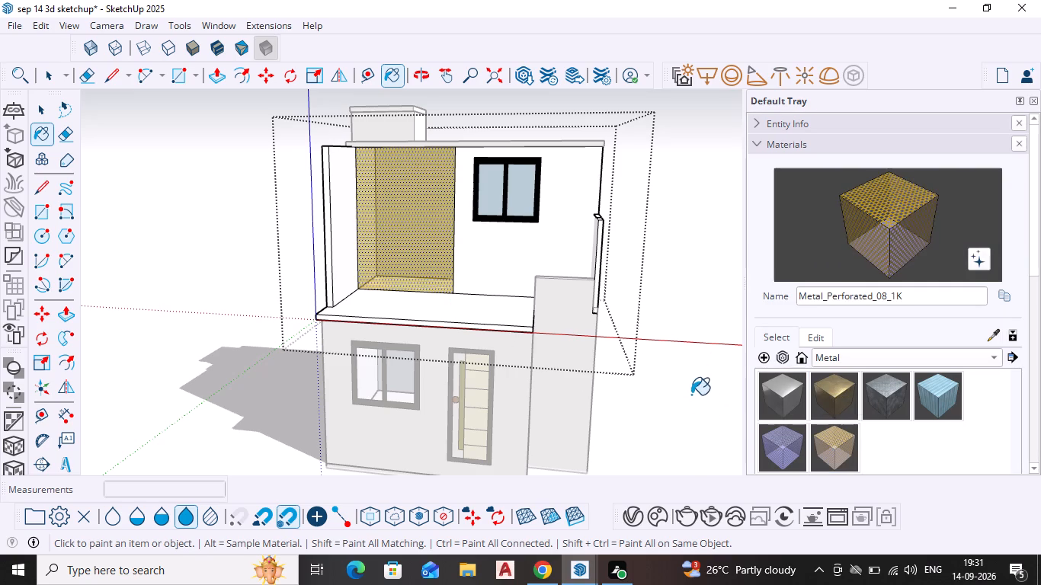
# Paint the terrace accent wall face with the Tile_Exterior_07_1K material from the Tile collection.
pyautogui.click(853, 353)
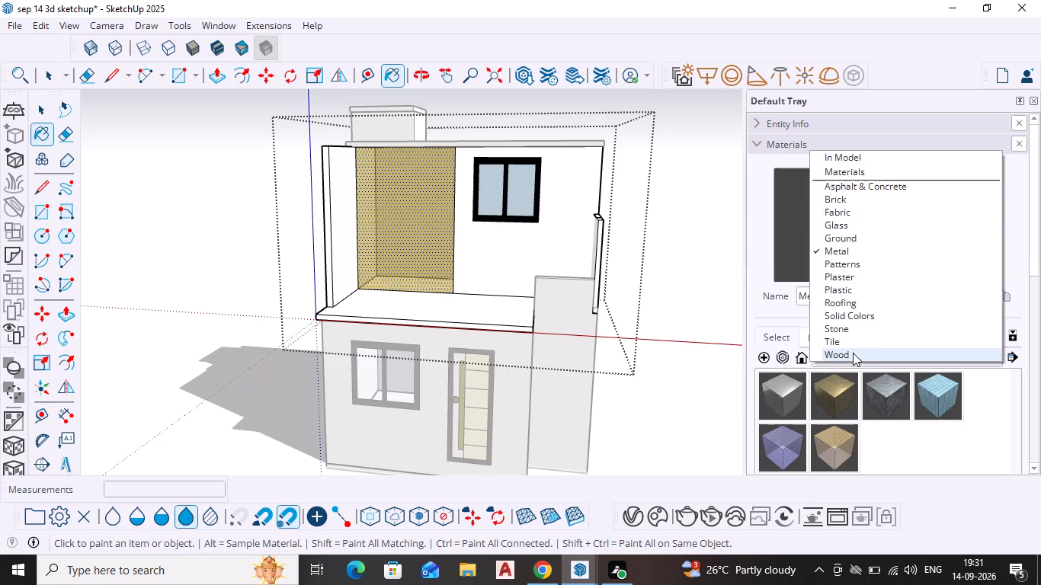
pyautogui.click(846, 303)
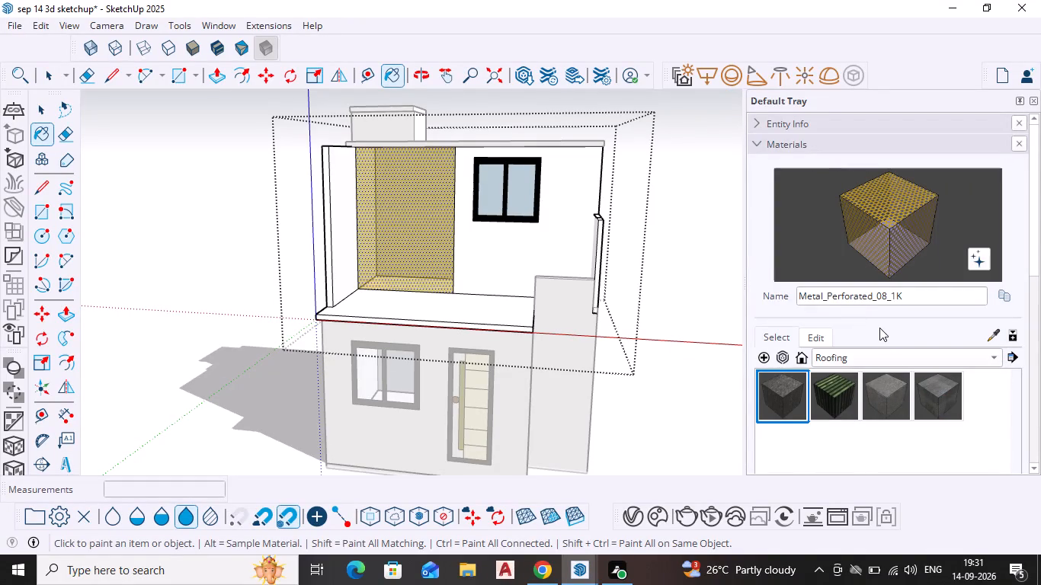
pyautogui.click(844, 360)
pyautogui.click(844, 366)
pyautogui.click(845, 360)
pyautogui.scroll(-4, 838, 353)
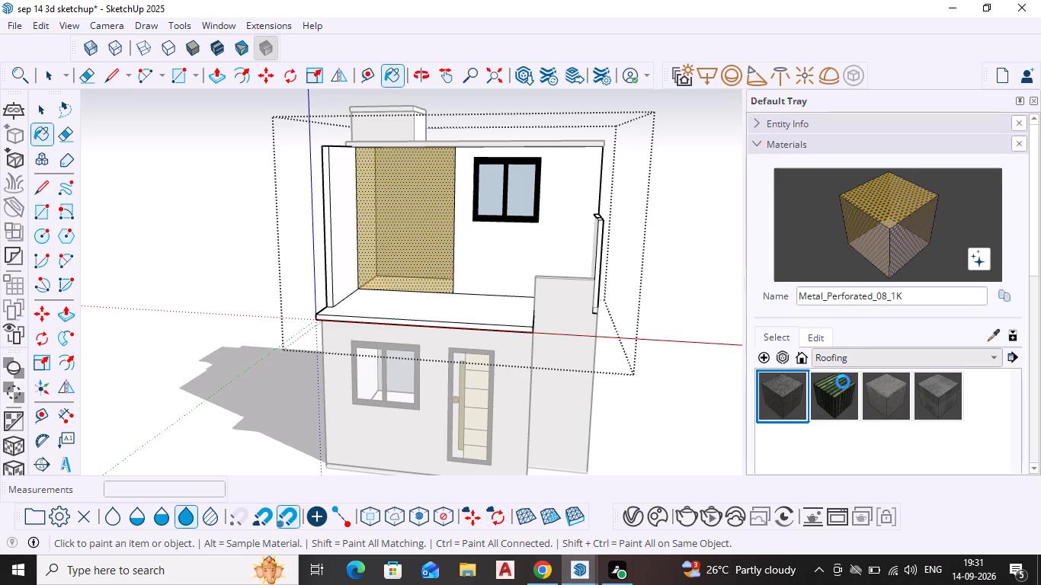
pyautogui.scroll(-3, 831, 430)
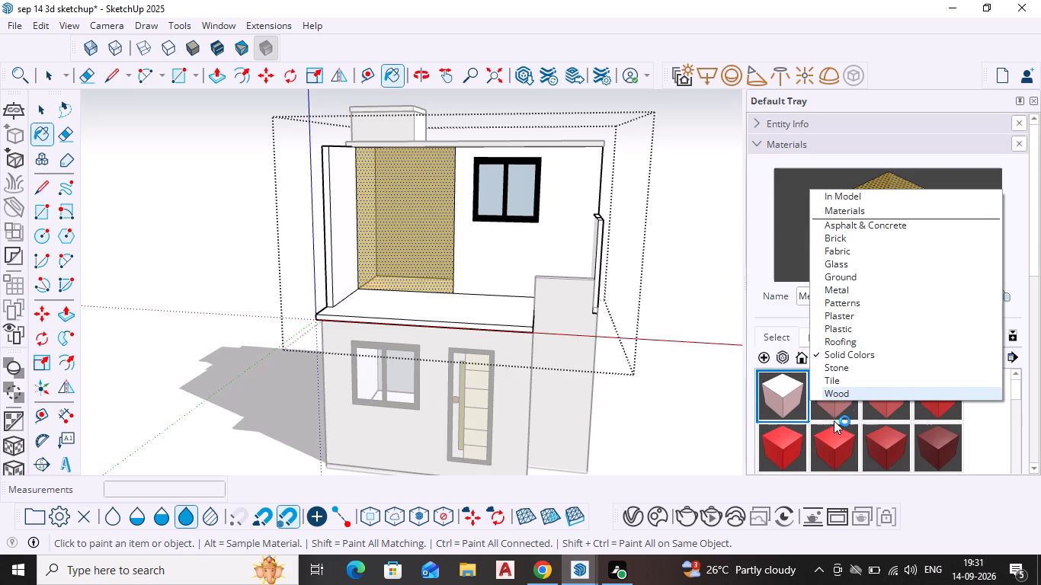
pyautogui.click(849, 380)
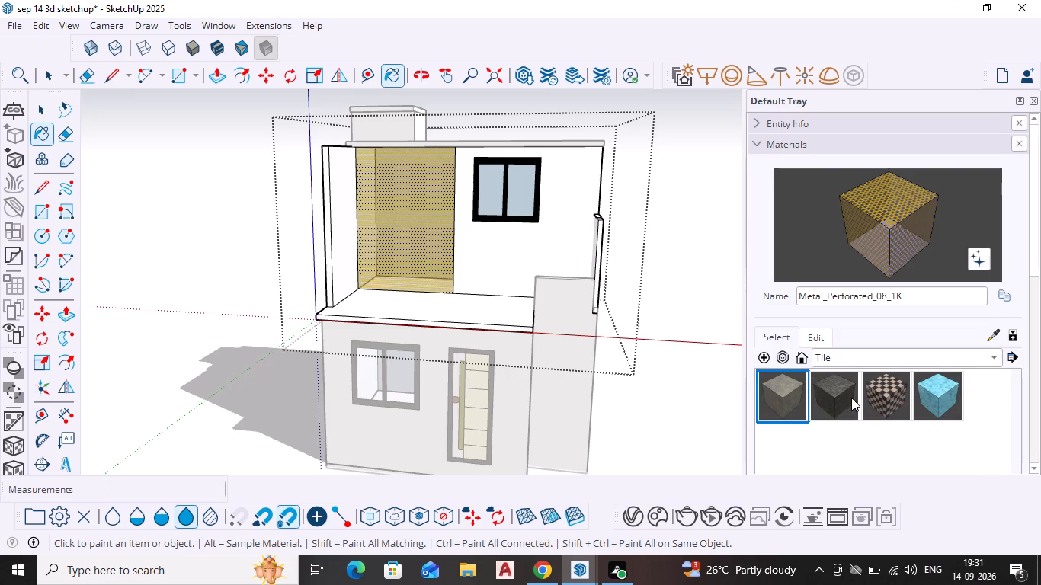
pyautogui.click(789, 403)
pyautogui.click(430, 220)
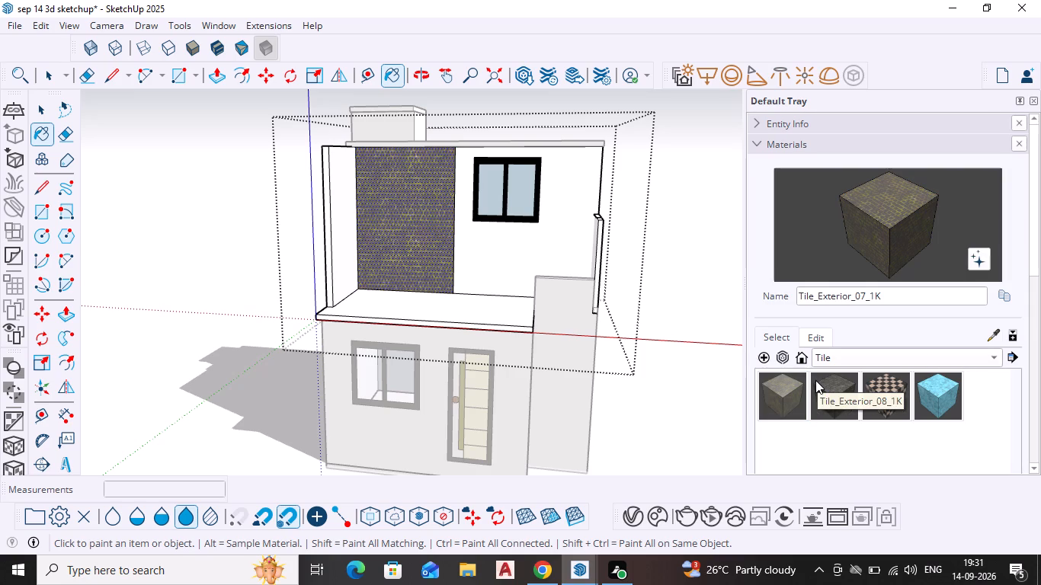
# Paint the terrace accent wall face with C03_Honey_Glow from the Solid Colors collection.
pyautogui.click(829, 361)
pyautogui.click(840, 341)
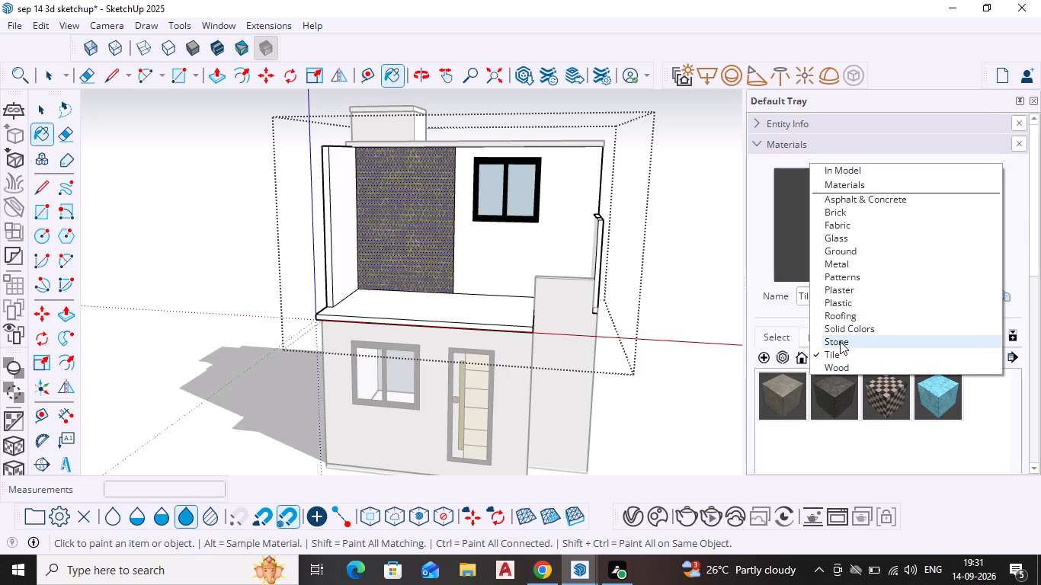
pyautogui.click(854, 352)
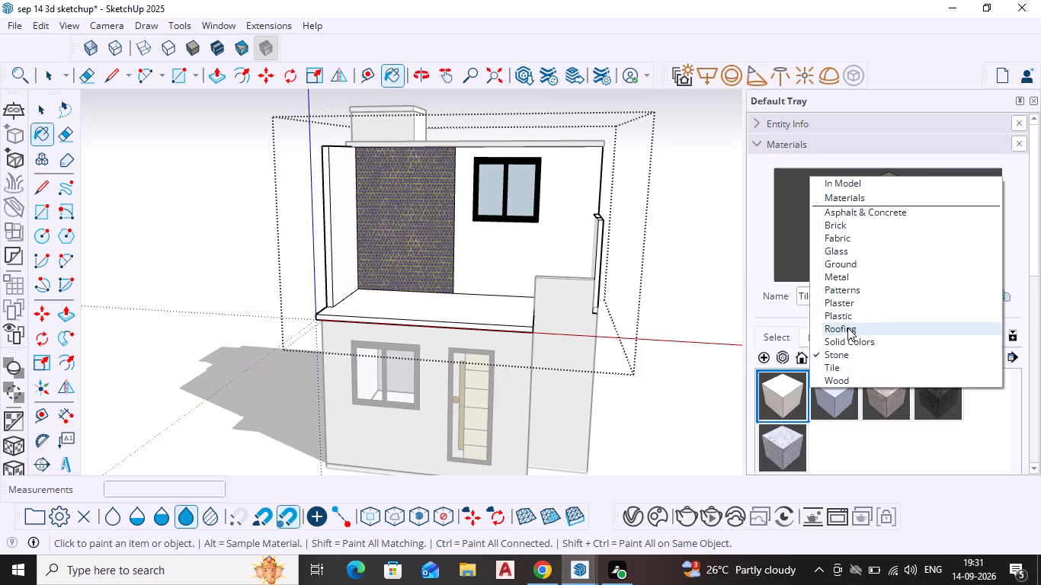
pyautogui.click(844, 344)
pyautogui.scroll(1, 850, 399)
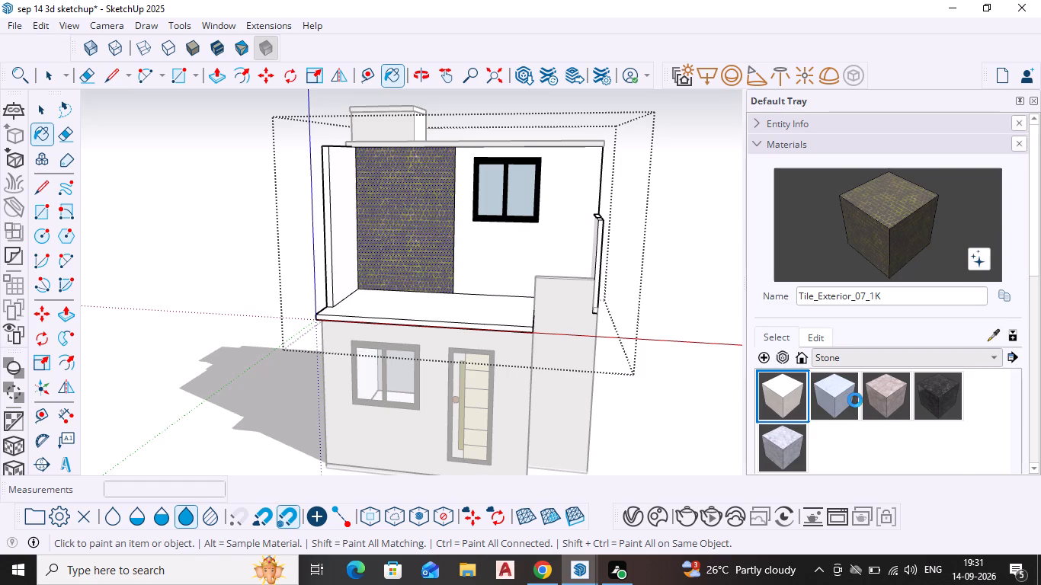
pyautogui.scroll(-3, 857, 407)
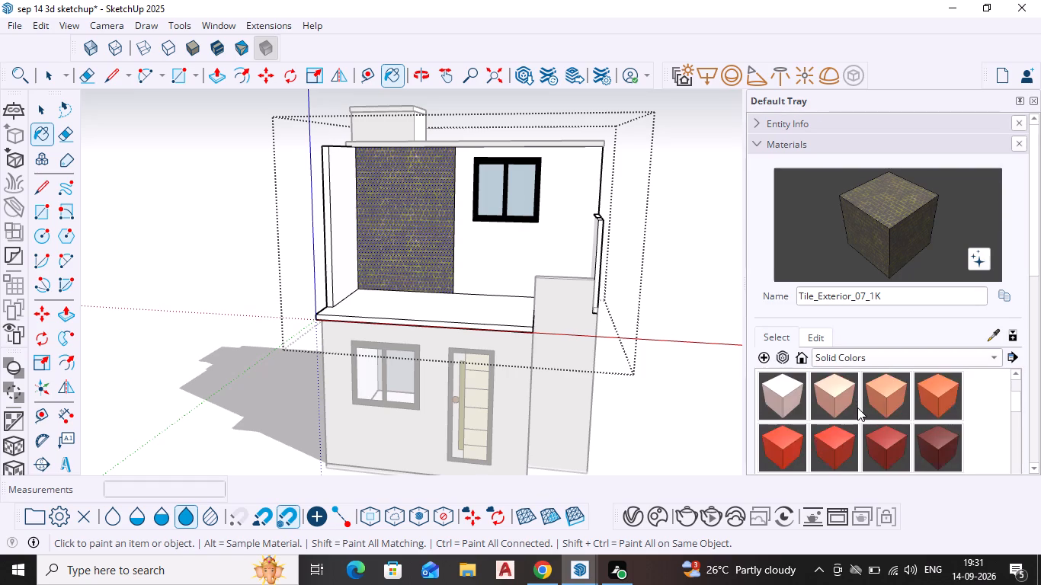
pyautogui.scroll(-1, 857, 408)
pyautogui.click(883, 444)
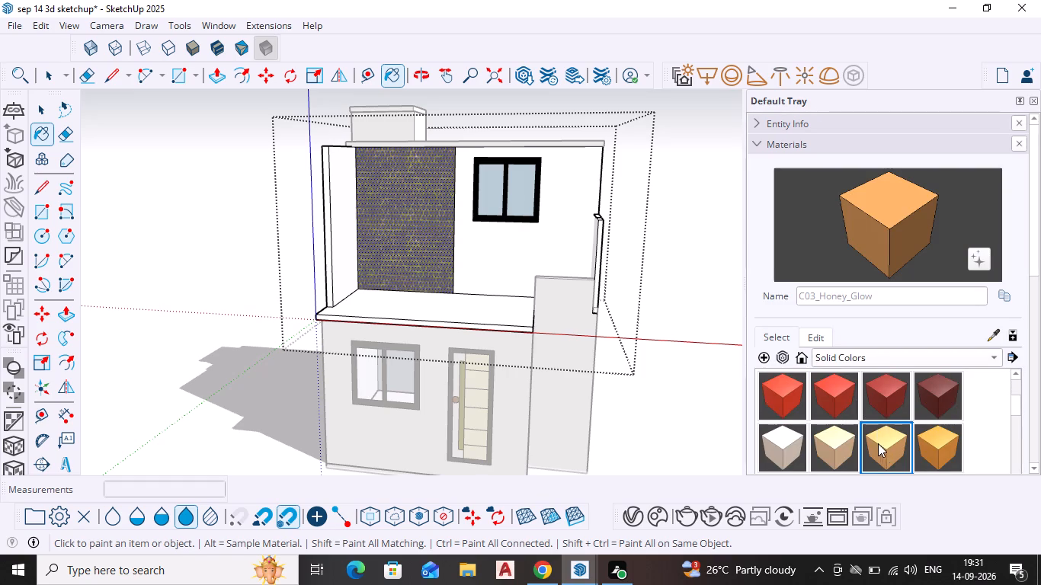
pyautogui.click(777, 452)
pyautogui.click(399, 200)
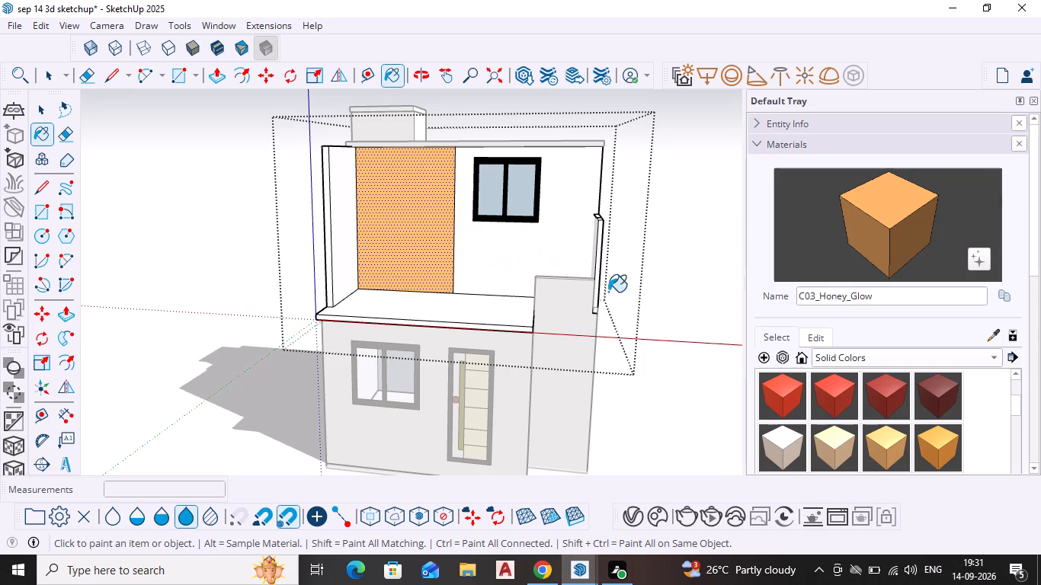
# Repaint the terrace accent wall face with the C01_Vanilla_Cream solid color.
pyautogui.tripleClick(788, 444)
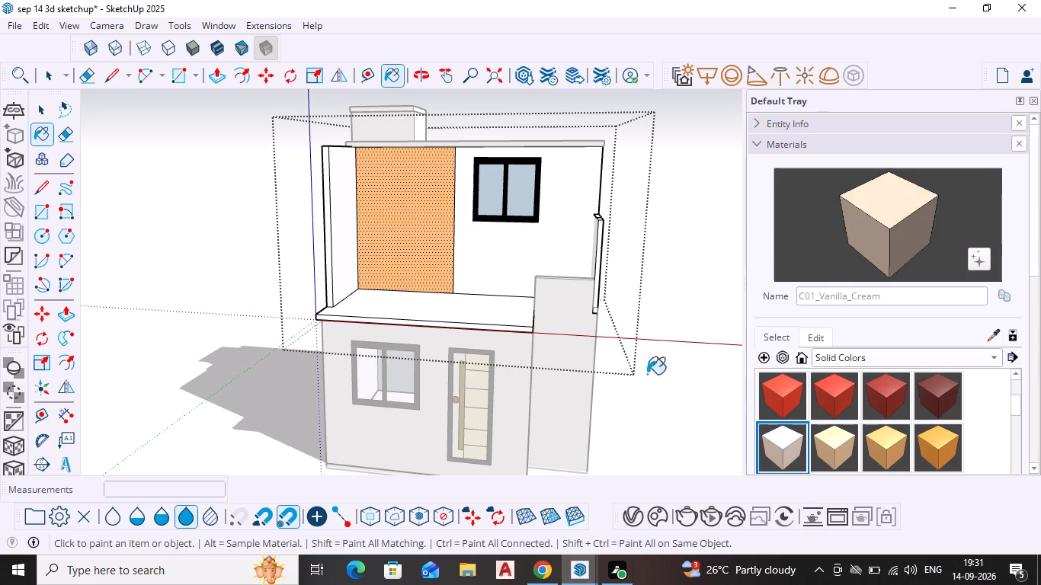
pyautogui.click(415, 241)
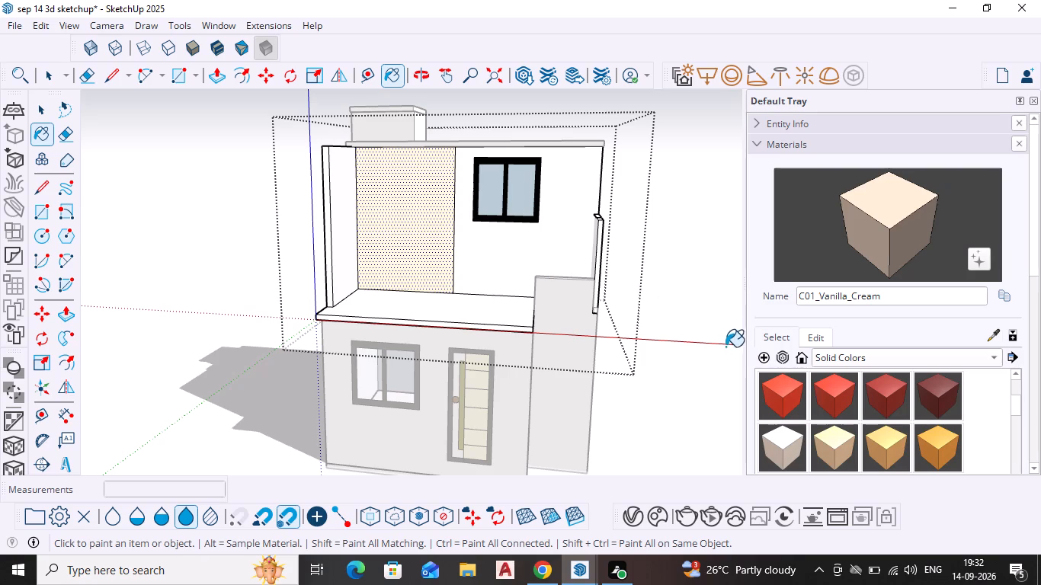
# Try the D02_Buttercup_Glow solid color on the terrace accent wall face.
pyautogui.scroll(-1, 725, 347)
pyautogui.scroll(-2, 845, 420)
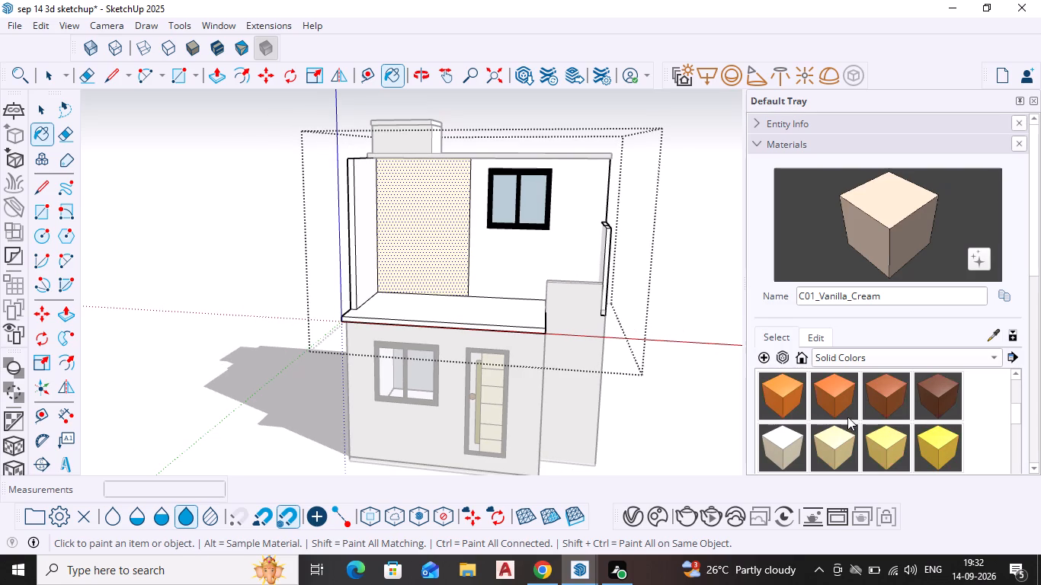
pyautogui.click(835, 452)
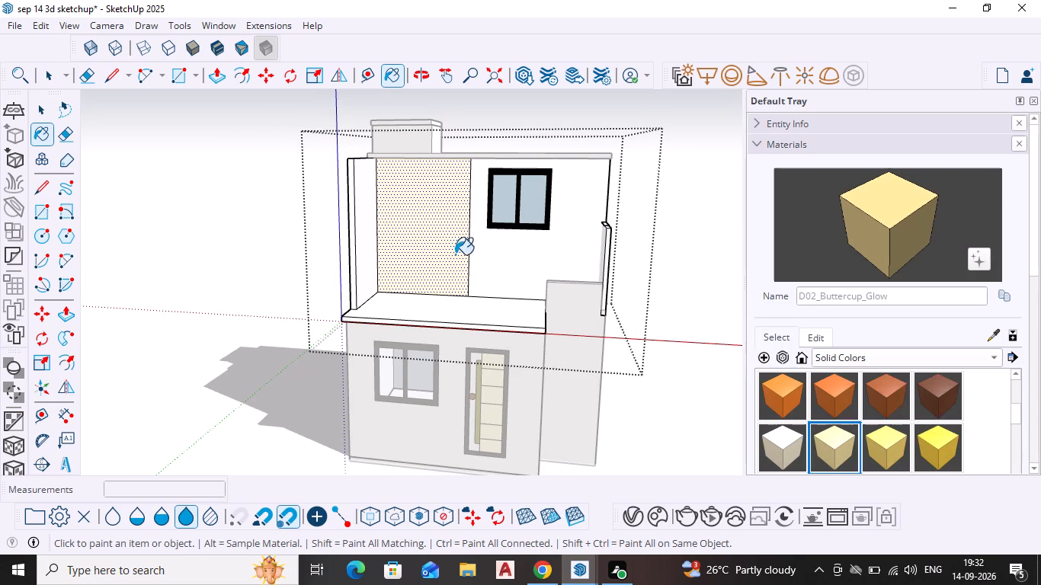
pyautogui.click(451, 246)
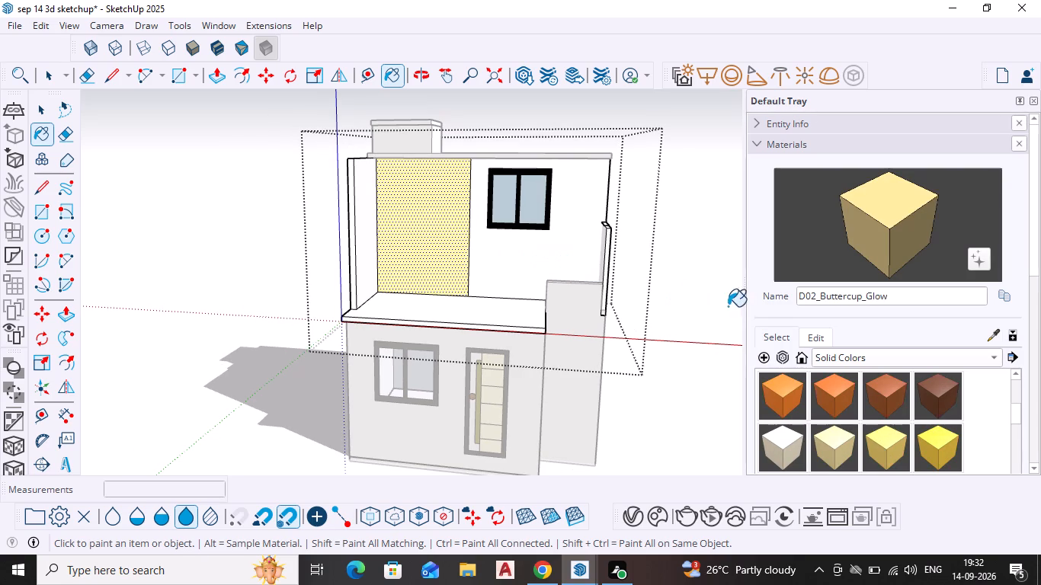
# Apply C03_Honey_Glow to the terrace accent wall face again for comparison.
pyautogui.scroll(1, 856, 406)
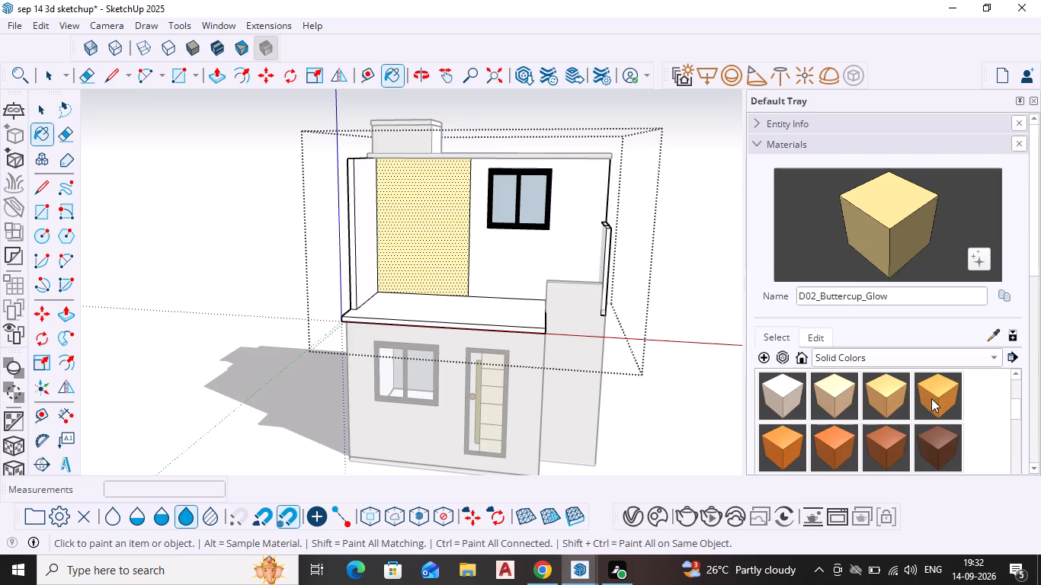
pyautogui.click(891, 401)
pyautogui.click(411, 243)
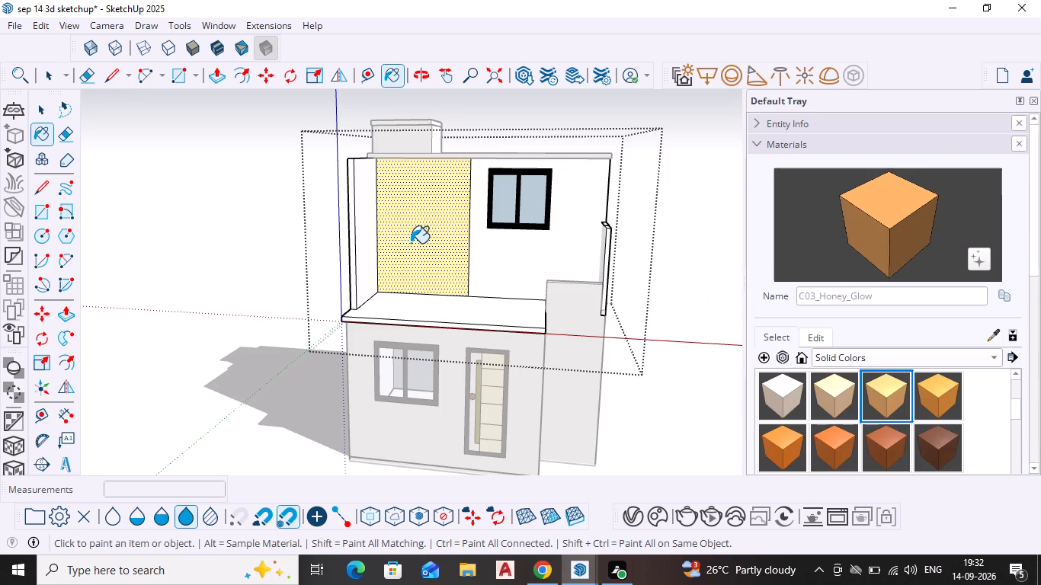
# Paint the terrace accent wall face with D02_Buttercup_Glow from the Solid Colors collection.
pyautogui.scroll(-1, 818, 427)
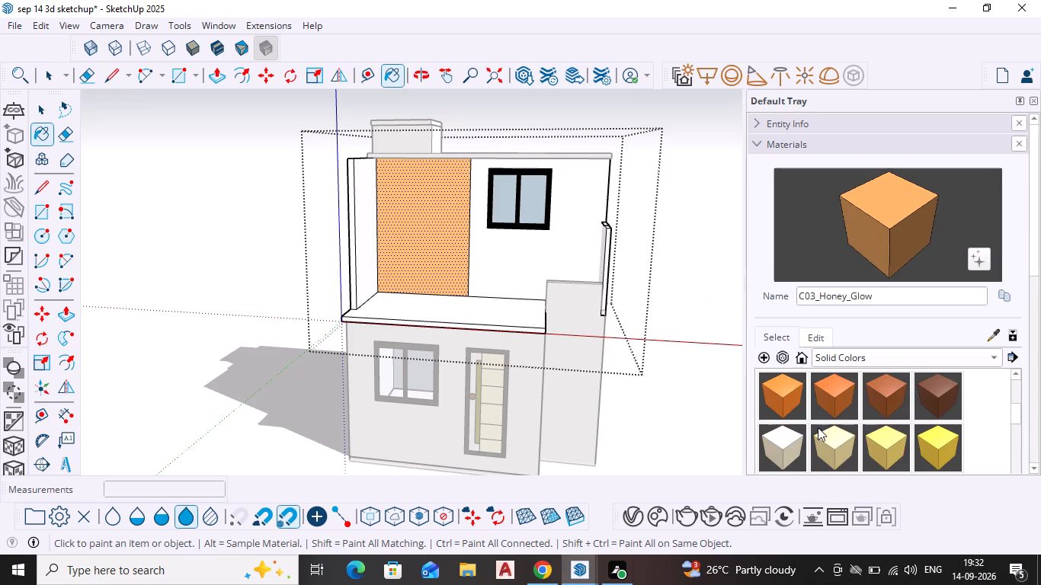
pyautogui.click(837, 452)
pyautogui.click(838, 448)
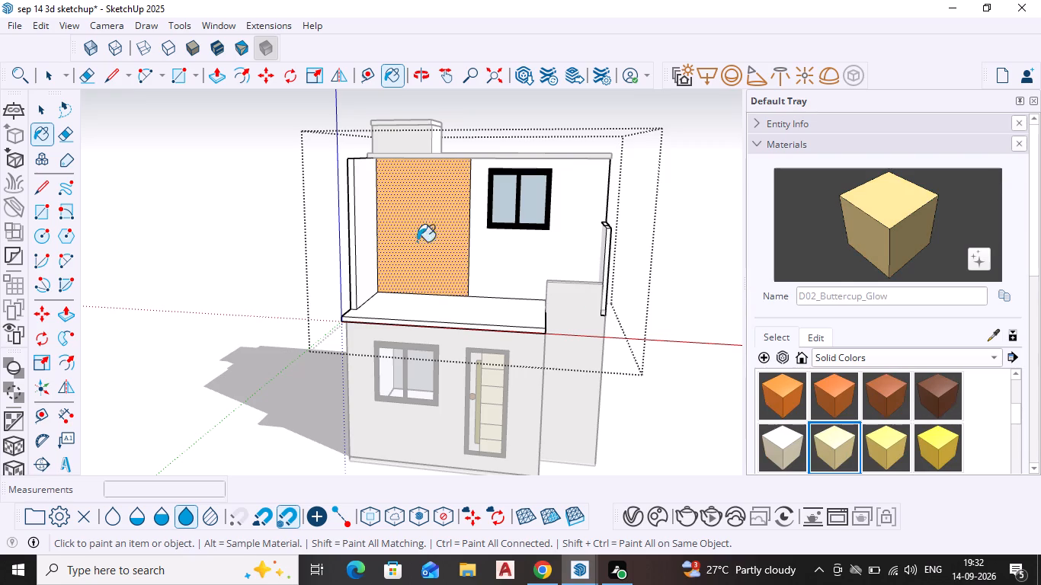
pyautogui.click(427, 235)
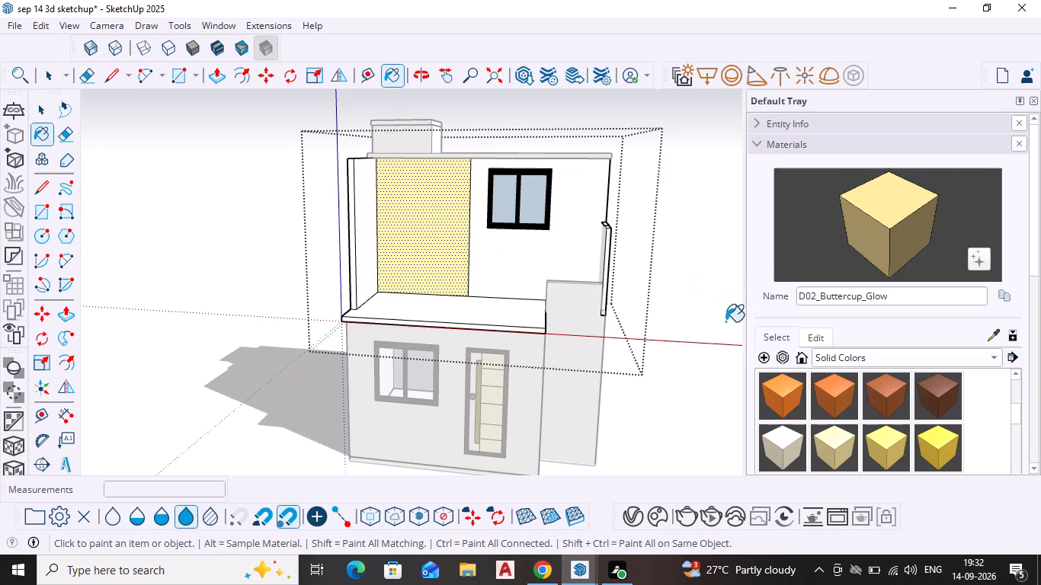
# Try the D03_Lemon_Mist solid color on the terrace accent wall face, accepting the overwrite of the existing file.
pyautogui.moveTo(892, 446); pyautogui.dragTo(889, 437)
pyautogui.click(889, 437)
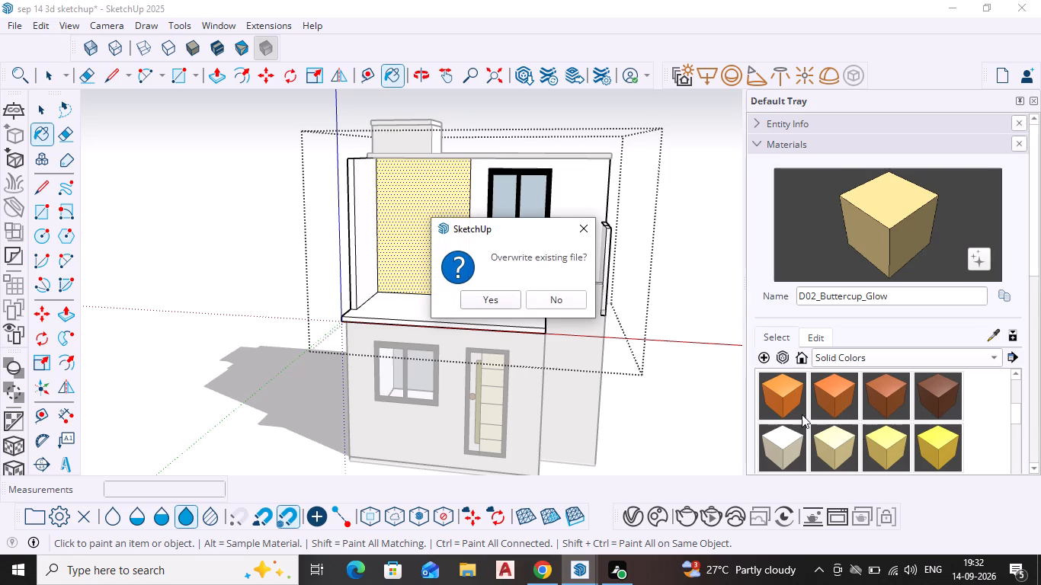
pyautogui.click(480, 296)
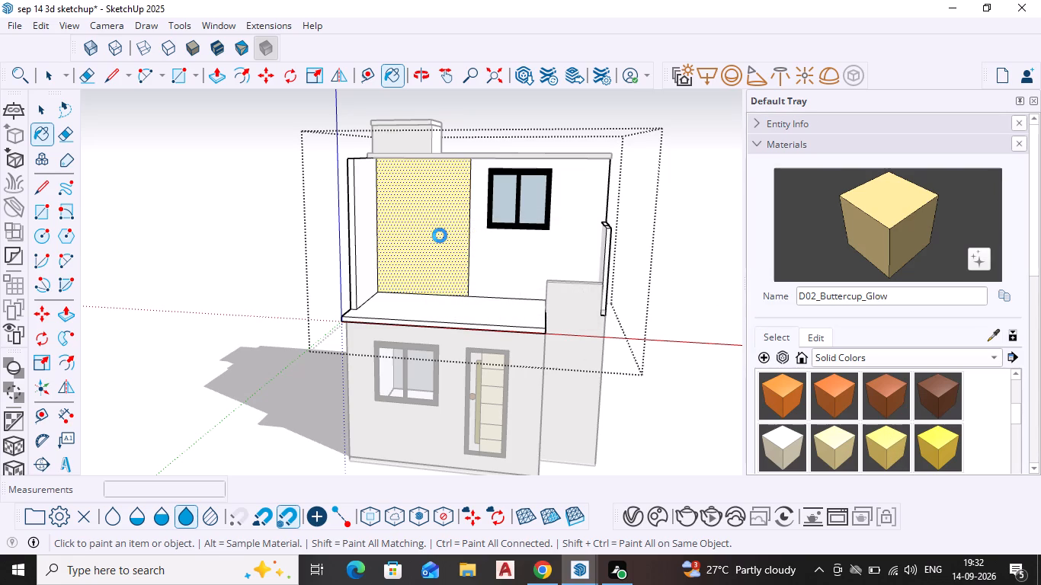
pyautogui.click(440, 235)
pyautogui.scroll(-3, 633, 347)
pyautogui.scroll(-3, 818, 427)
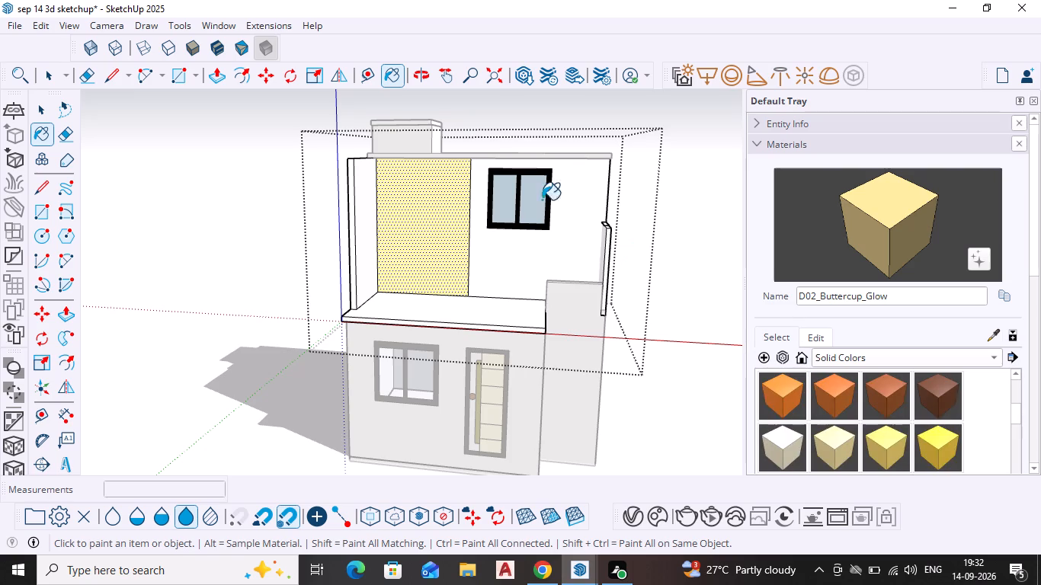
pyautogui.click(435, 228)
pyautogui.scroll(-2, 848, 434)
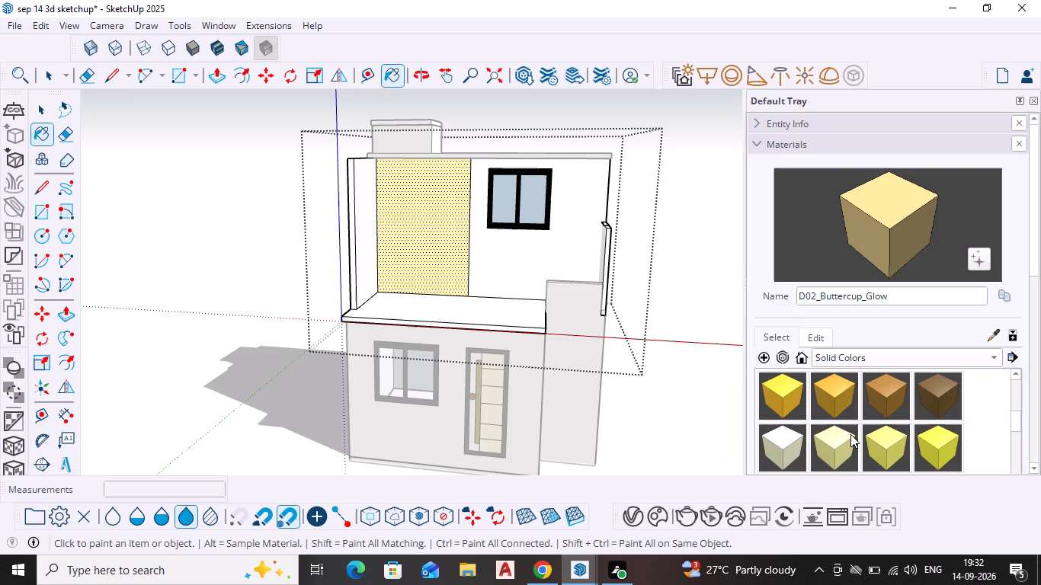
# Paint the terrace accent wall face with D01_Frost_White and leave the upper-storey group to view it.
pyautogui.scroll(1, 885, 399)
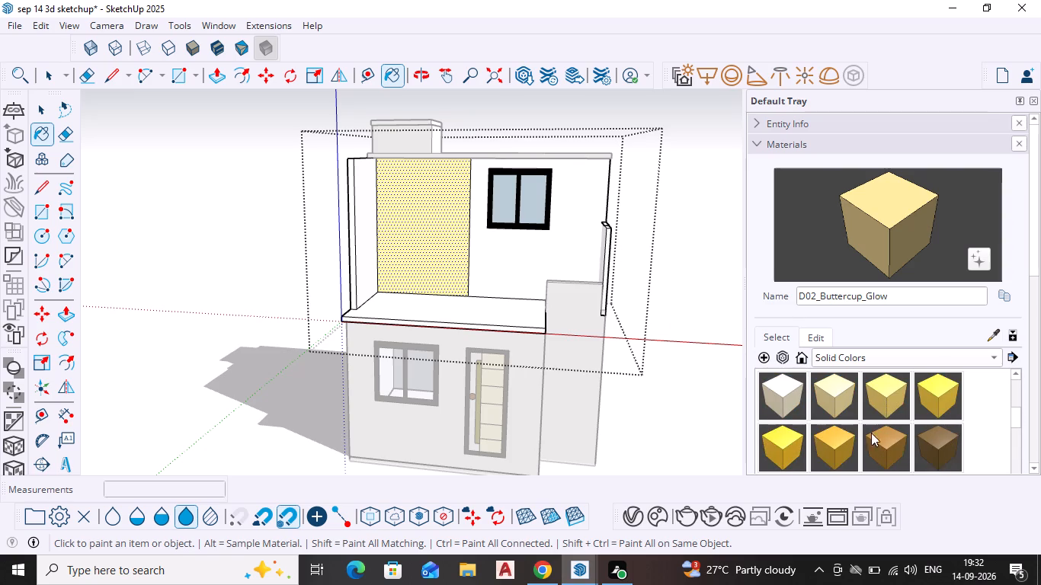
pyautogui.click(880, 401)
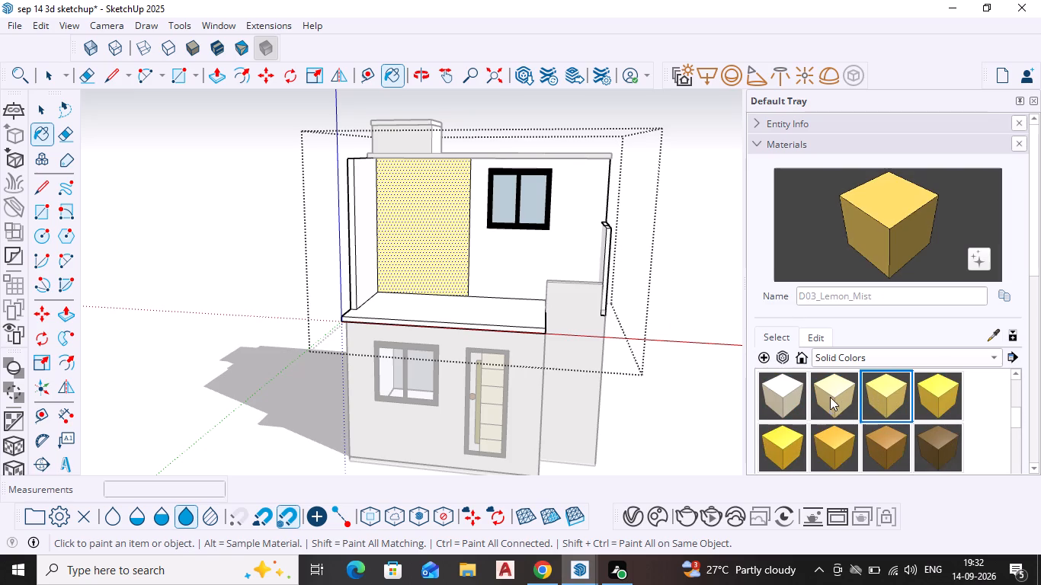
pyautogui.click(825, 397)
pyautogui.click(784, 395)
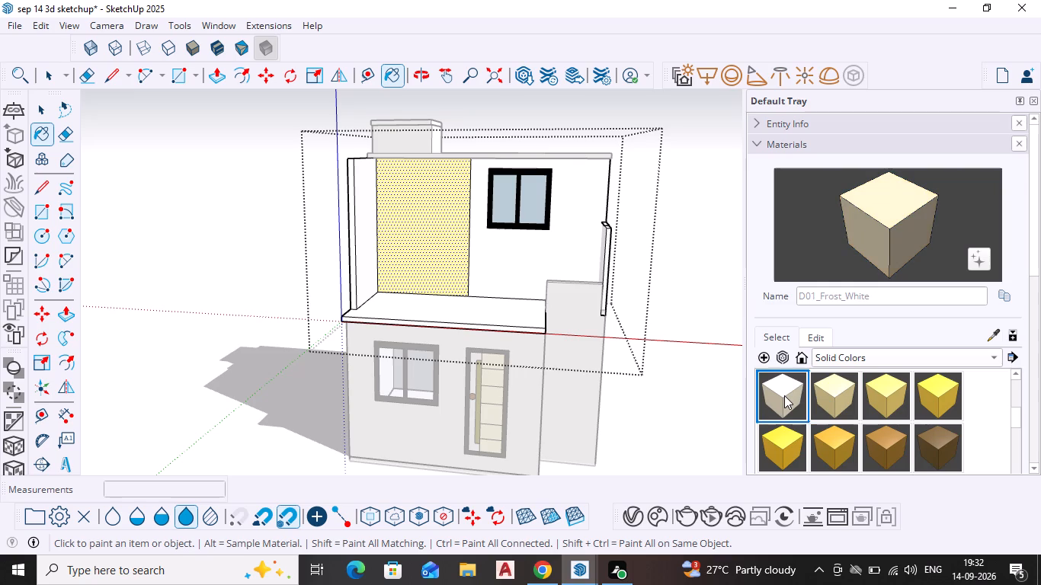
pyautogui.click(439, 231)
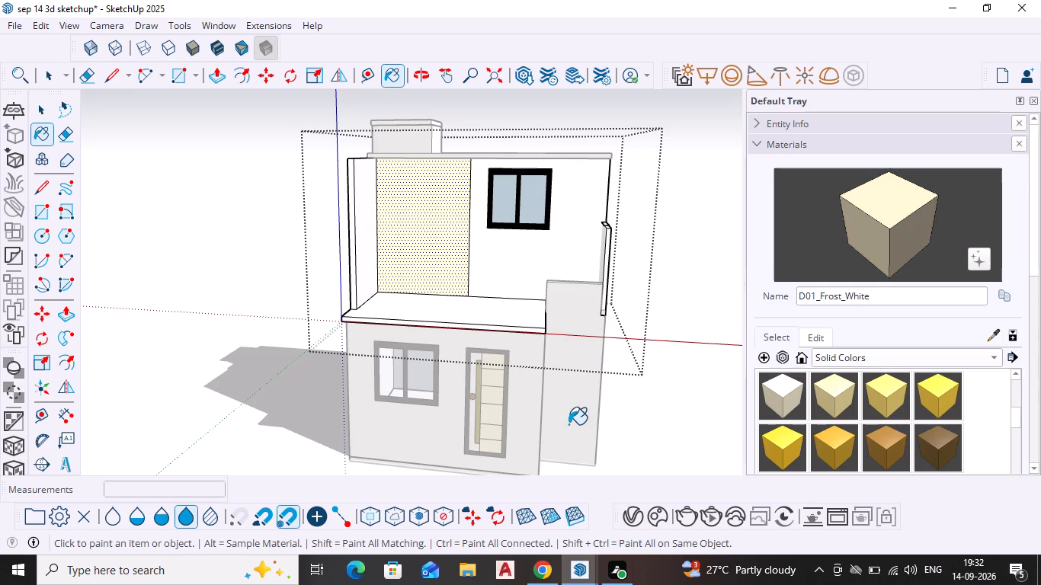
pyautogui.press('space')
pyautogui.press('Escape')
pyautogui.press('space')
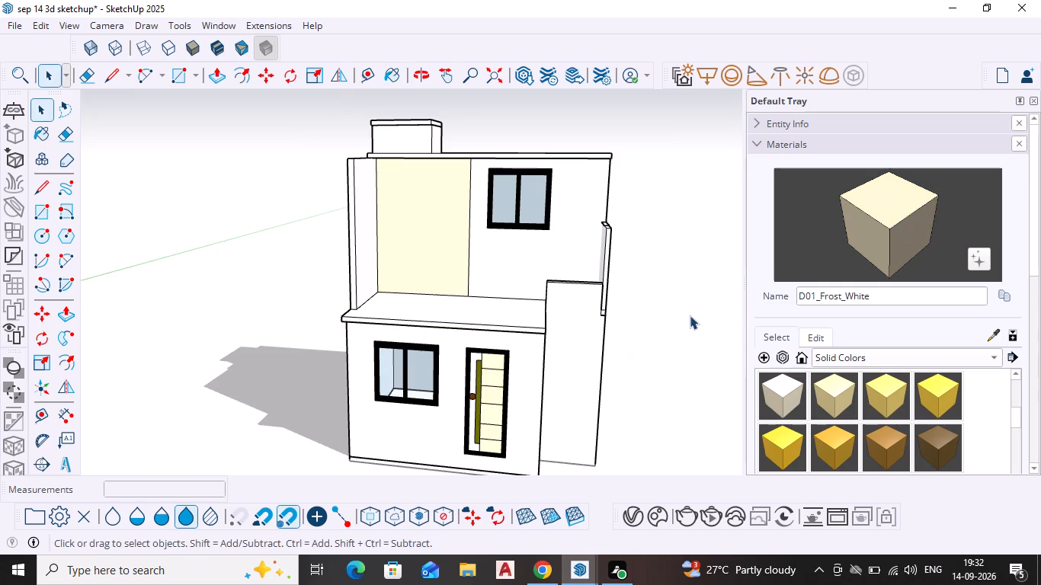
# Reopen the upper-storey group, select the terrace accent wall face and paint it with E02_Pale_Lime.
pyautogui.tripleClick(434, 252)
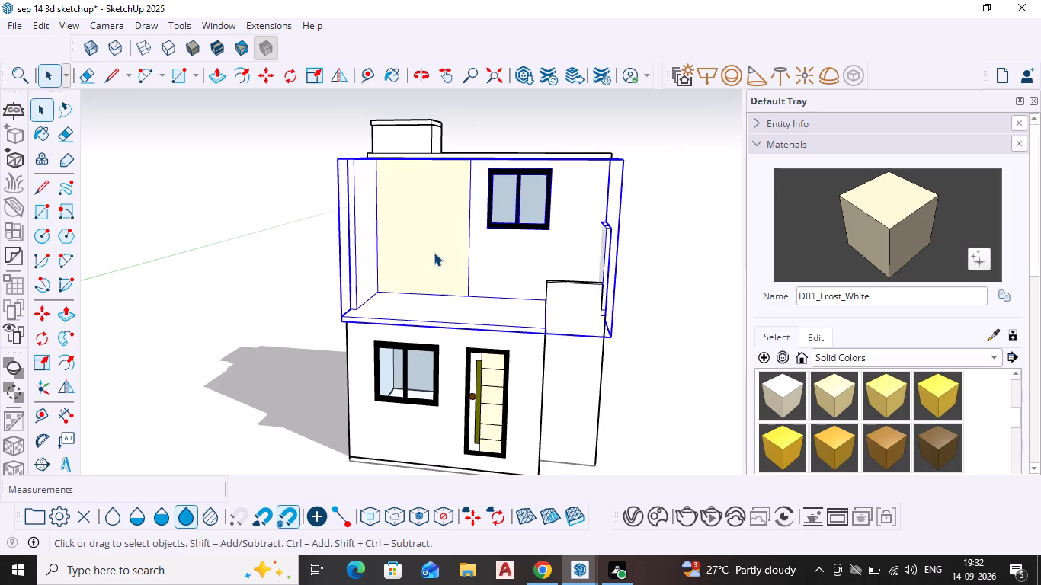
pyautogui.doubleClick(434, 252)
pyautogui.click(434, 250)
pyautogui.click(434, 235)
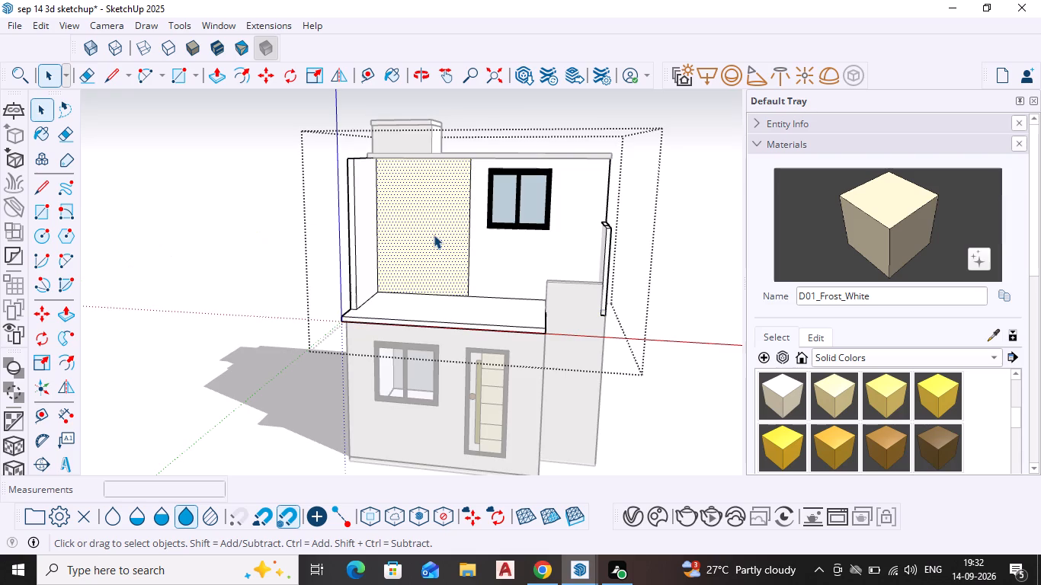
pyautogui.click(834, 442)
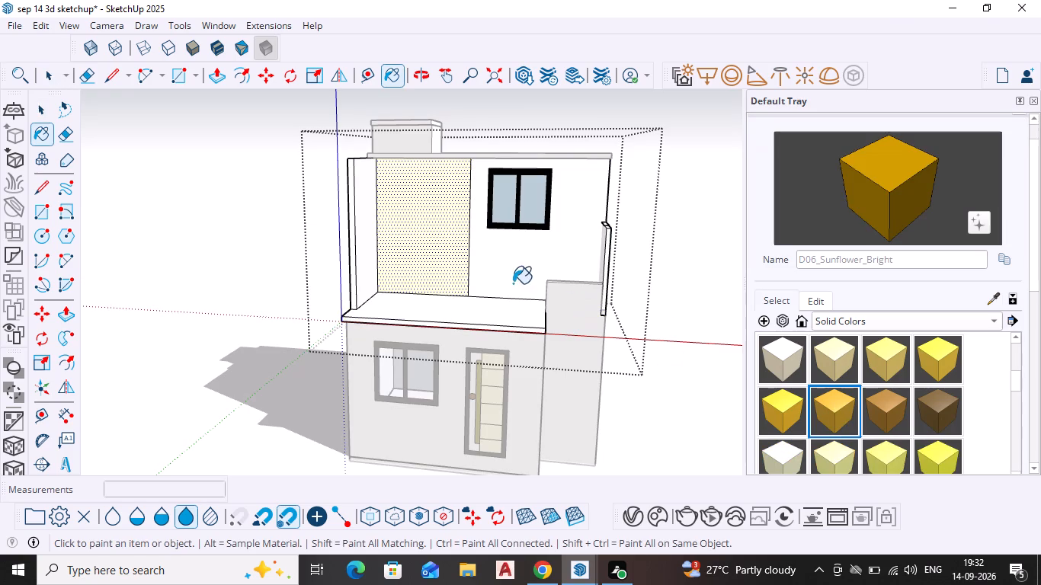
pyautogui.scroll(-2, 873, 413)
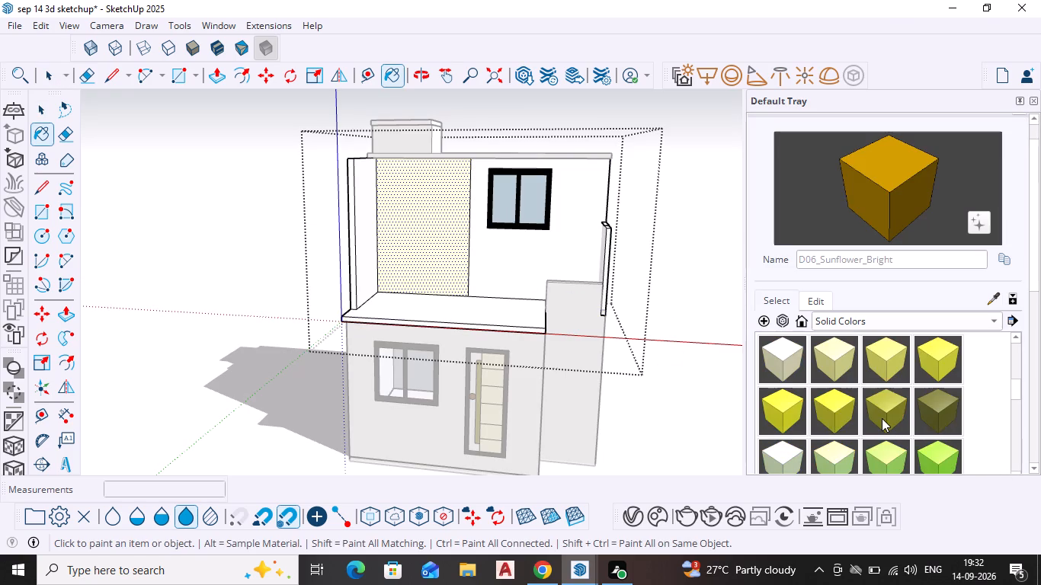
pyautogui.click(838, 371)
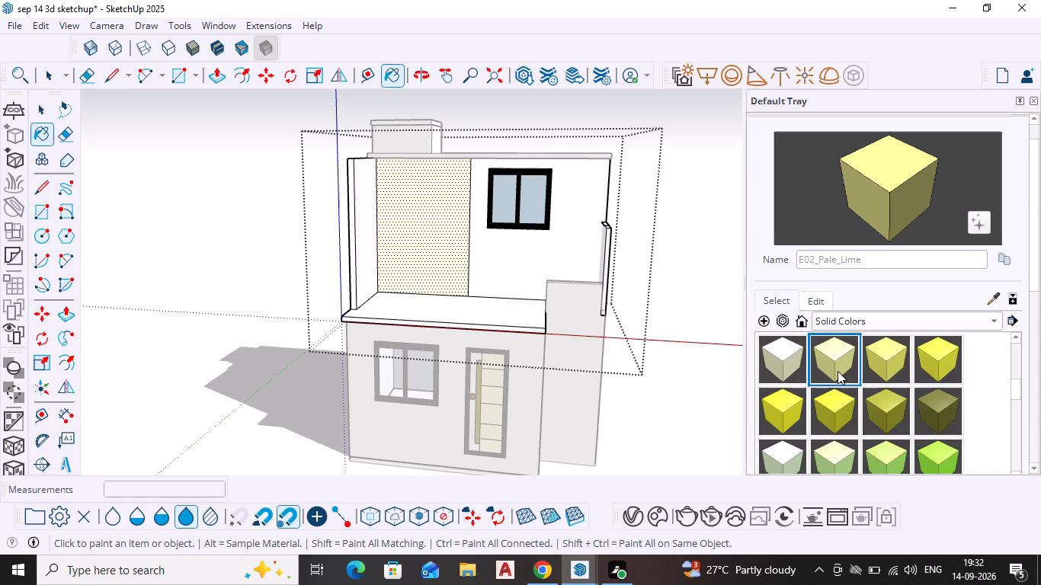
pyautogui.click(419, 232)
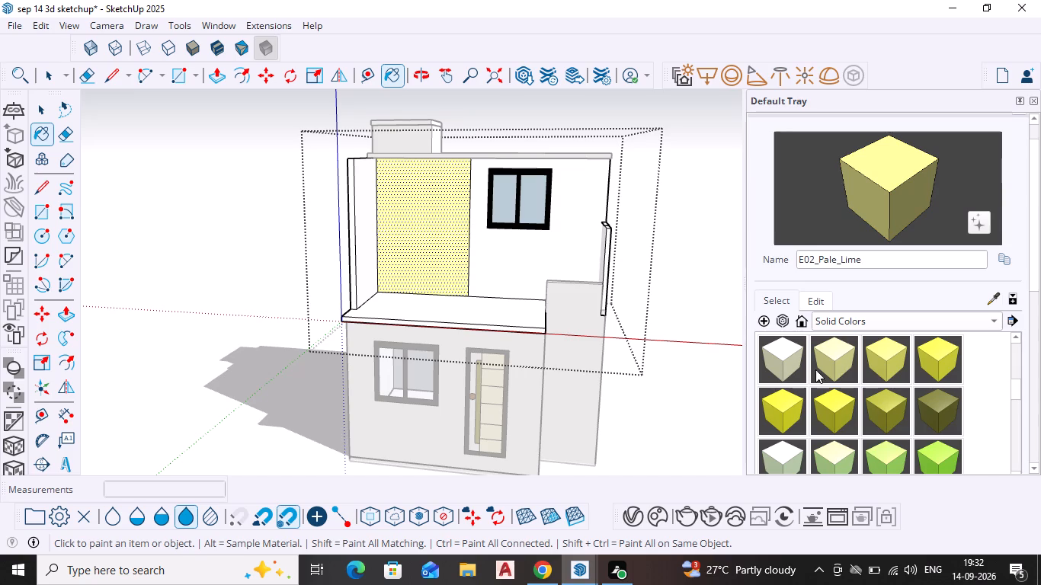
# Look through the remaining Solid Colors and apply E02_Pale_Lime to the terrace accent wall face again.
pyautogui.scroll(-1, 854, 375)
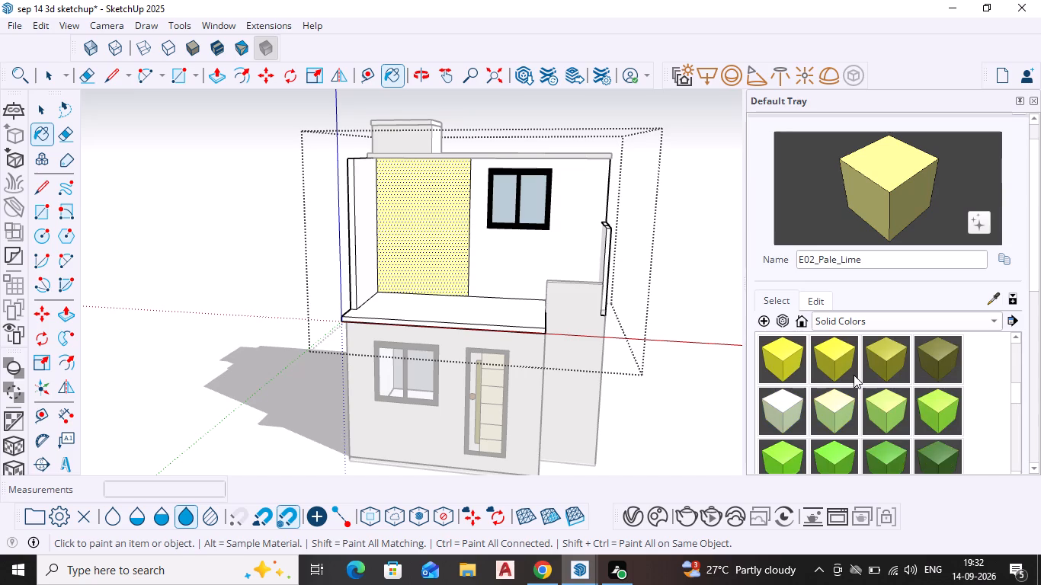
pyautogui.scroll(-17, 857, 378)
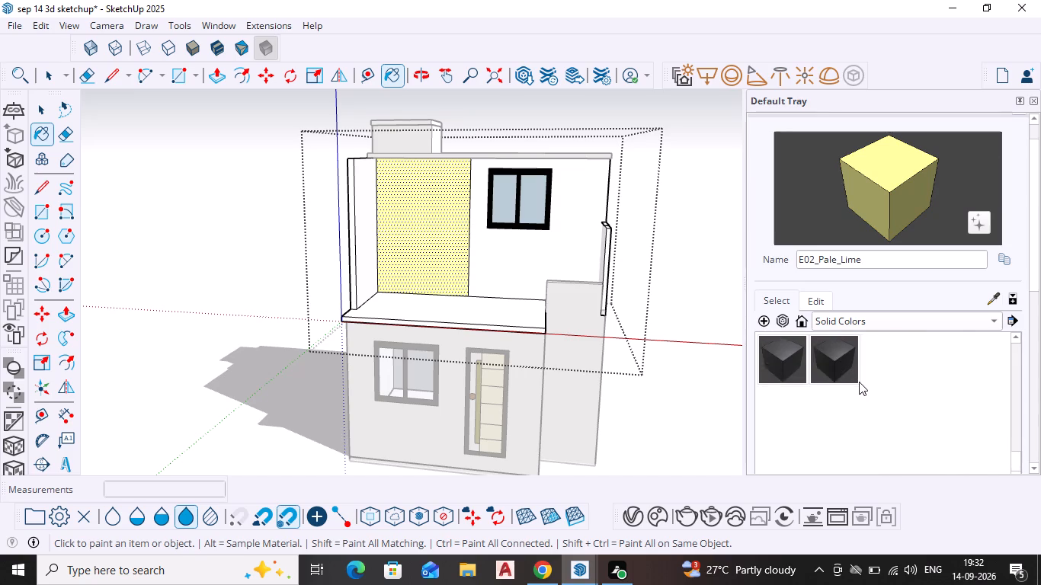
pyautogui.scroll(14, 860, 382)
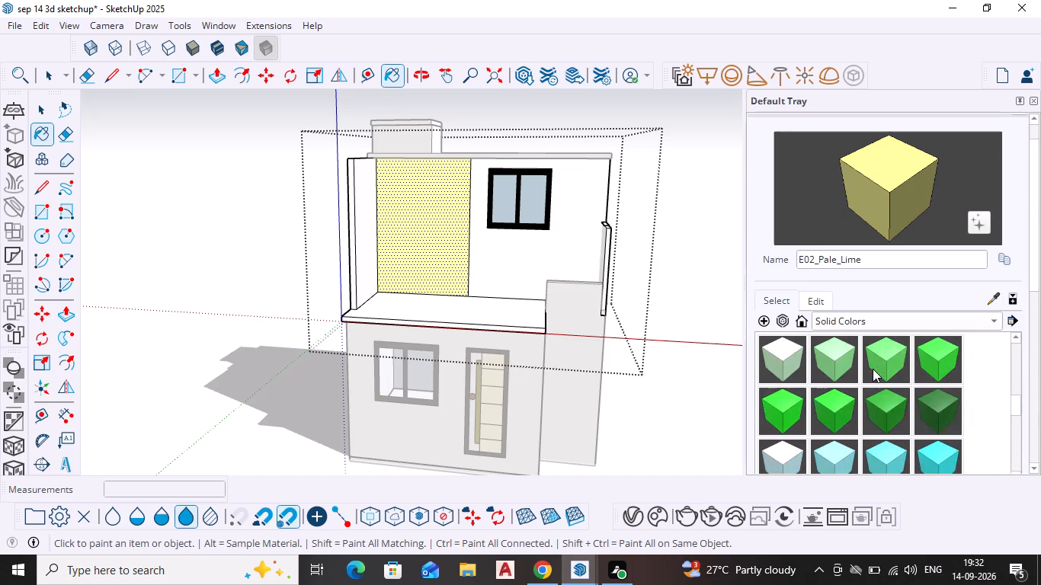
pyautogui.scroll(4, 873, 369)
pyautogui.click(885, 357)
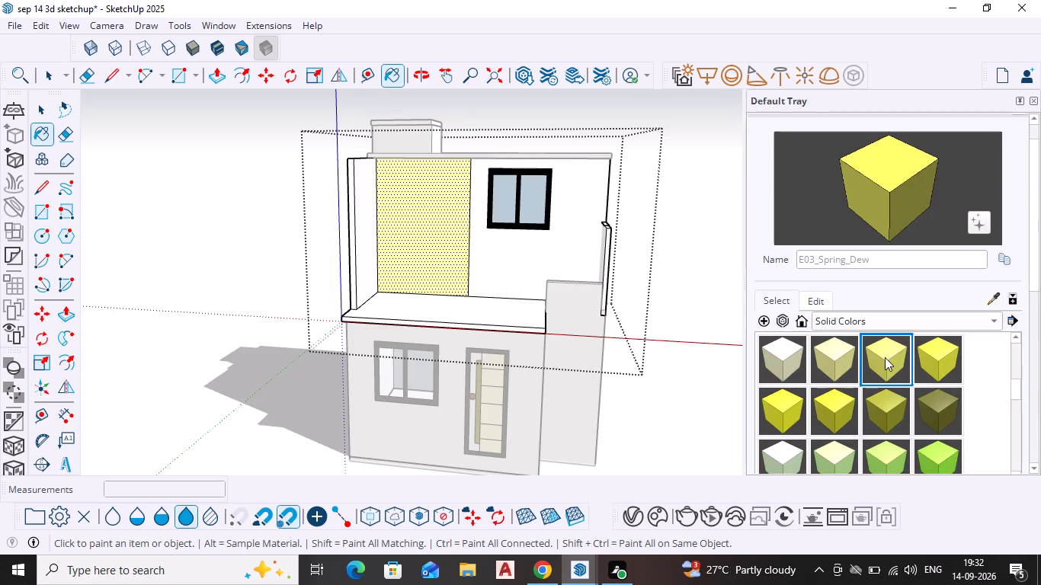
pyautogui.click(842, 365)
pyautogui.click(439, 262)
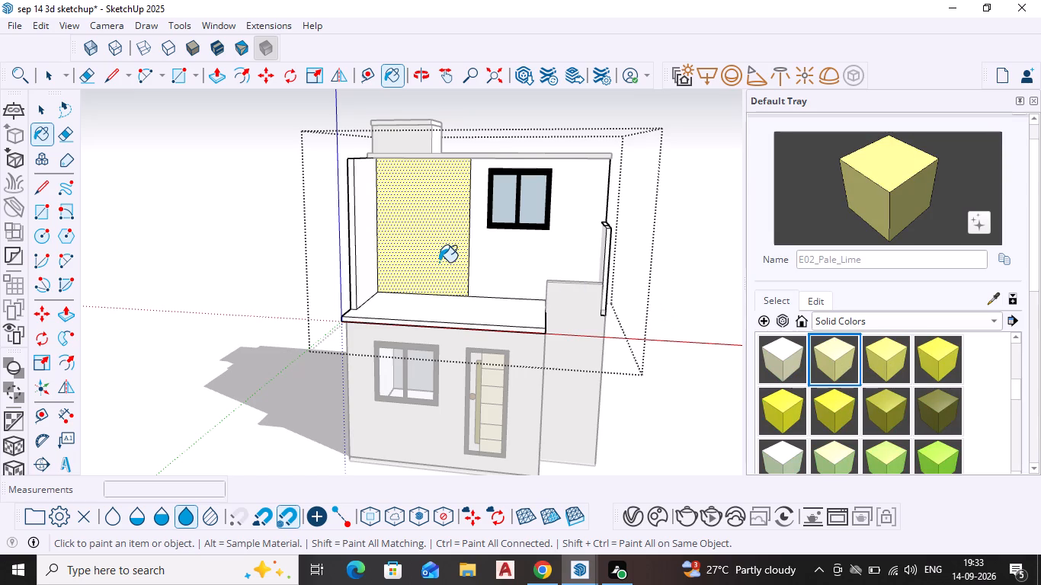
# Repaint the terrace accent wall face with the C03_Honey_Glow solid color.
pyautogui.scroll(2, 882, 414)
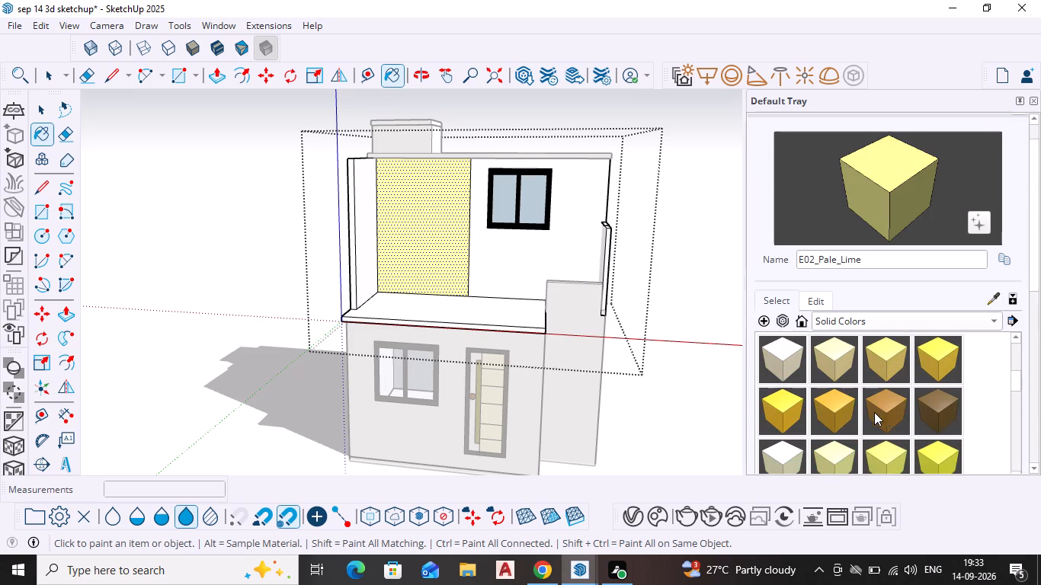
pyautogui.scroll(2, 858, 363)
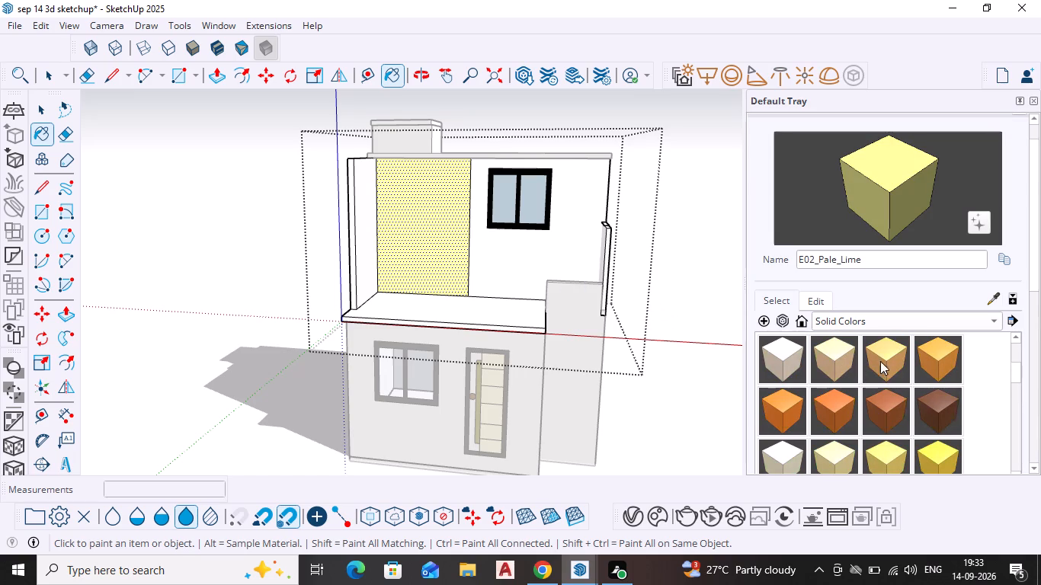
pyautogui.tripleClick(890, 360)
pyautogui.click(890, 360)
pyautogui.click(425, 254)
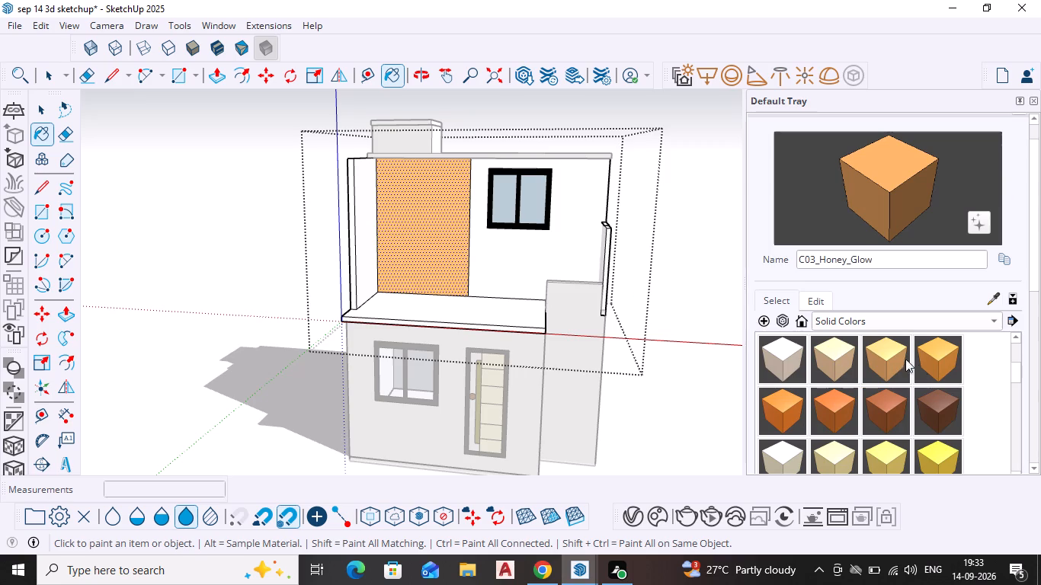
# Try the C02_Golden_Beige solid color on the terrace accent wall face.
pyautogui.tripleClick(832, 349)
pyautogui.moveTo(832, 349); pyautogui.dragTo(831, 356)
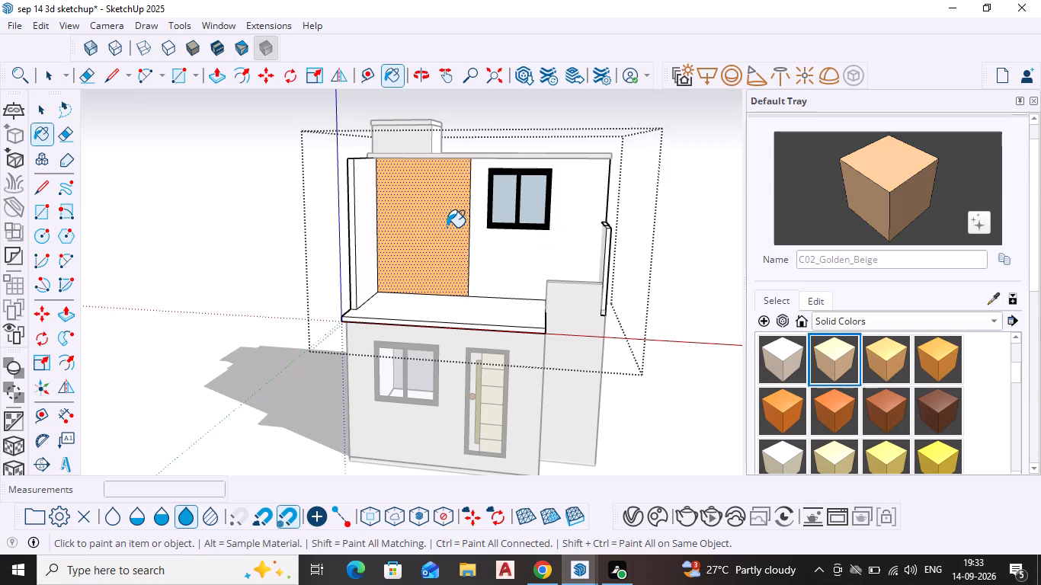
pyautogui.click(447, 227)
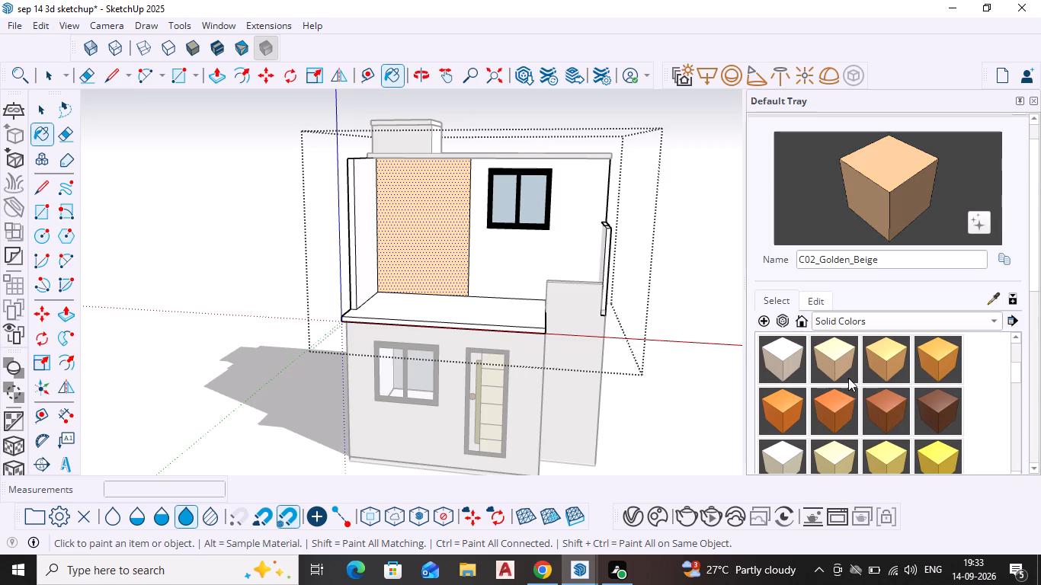
# Paint the terrace accent wall face with the C01_Vanilla_Cream solid color.
pyautogui.doubleClick(780, 356)
pyautogui.click(775, 354)
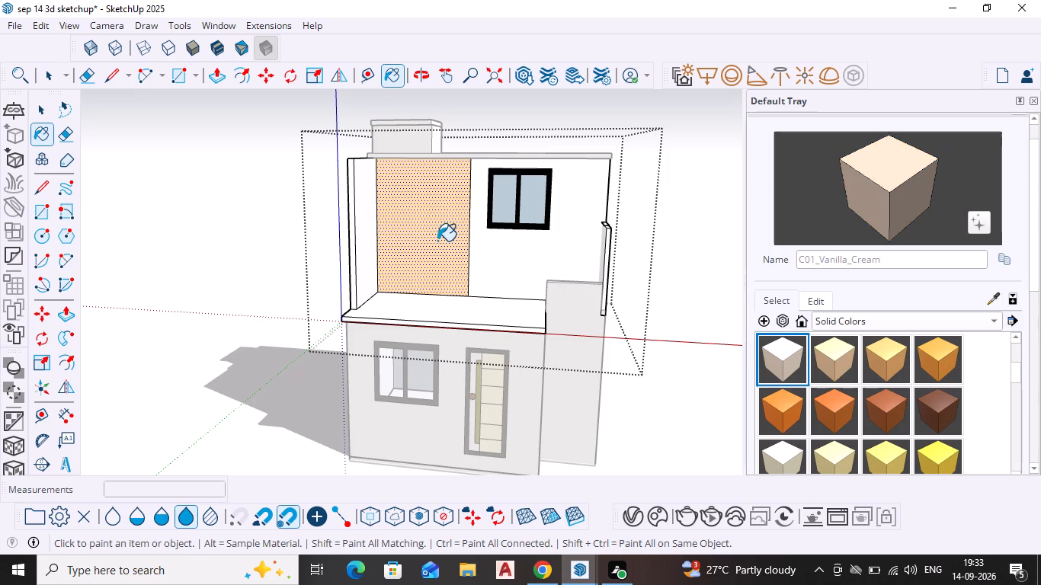
pyautogui.click(434, 241)
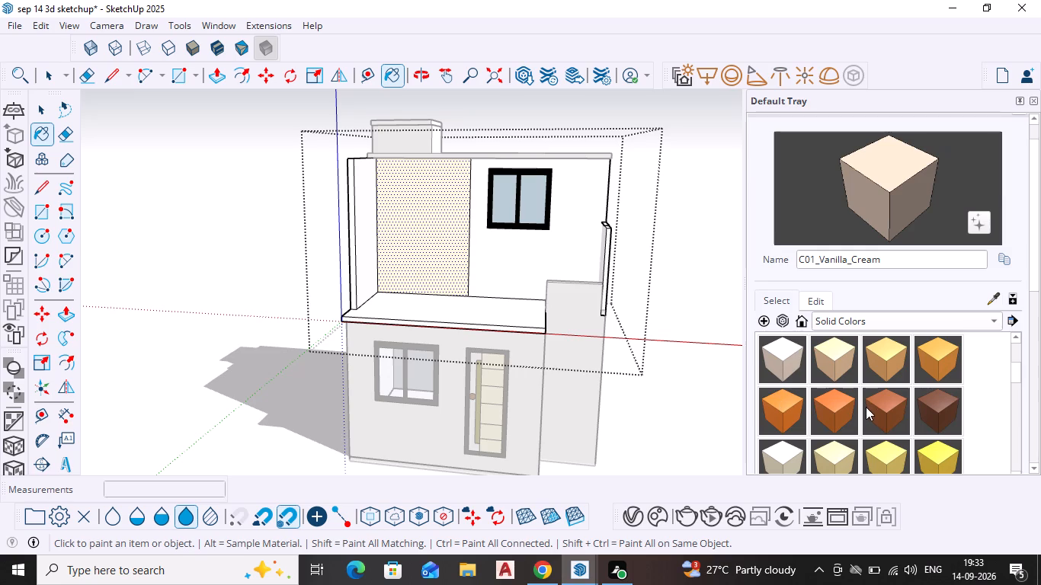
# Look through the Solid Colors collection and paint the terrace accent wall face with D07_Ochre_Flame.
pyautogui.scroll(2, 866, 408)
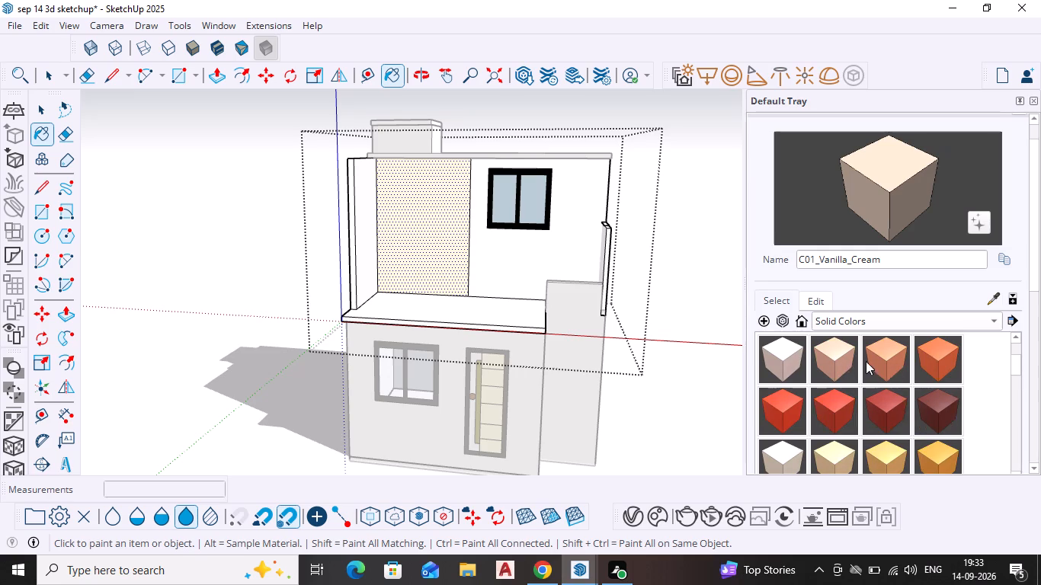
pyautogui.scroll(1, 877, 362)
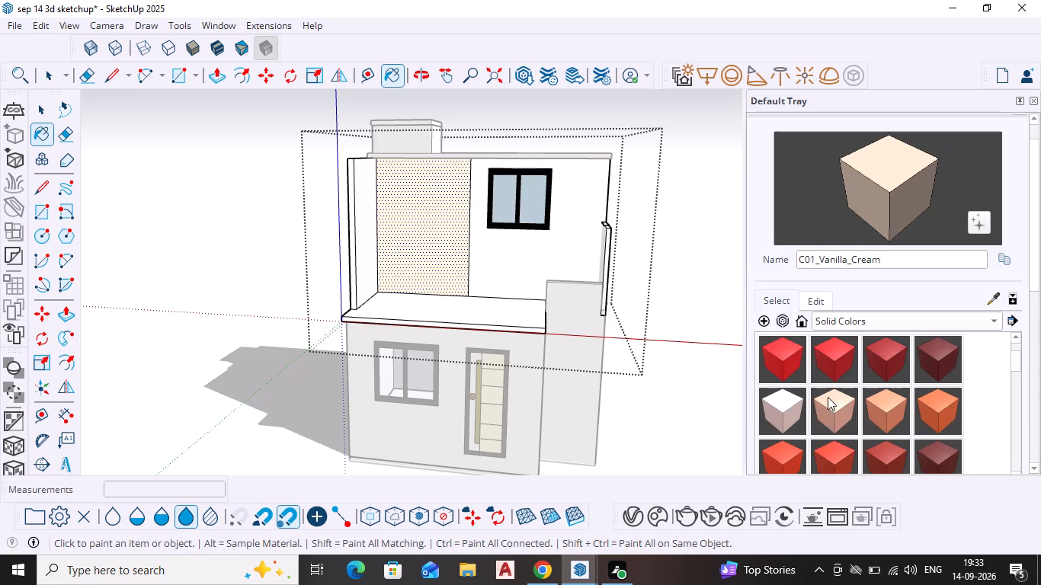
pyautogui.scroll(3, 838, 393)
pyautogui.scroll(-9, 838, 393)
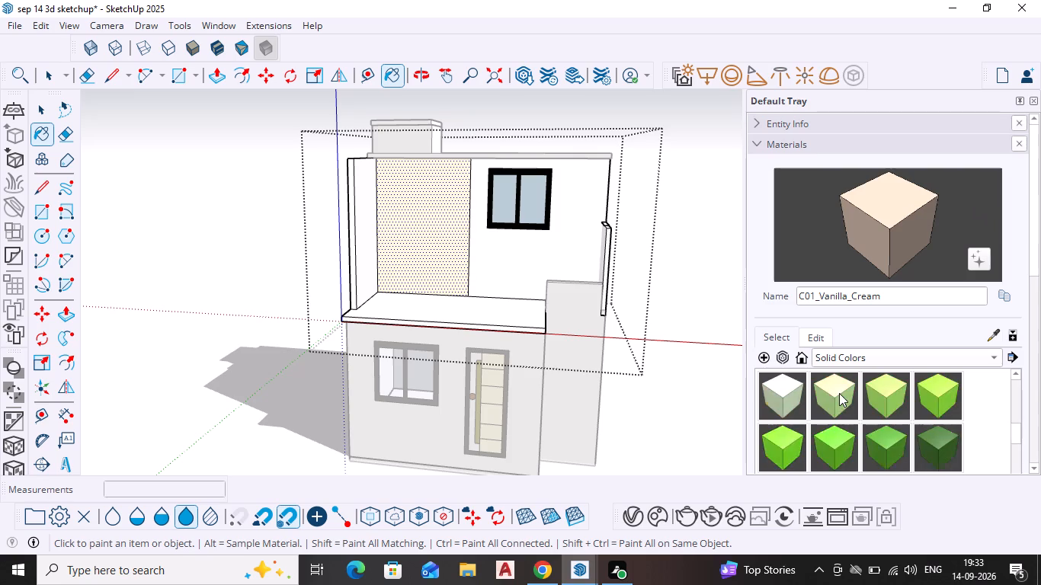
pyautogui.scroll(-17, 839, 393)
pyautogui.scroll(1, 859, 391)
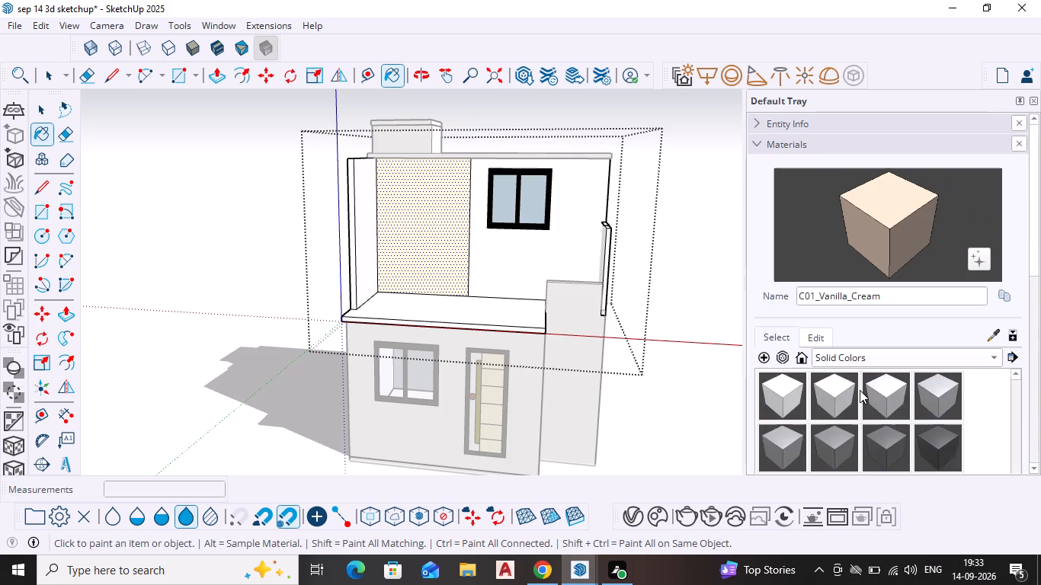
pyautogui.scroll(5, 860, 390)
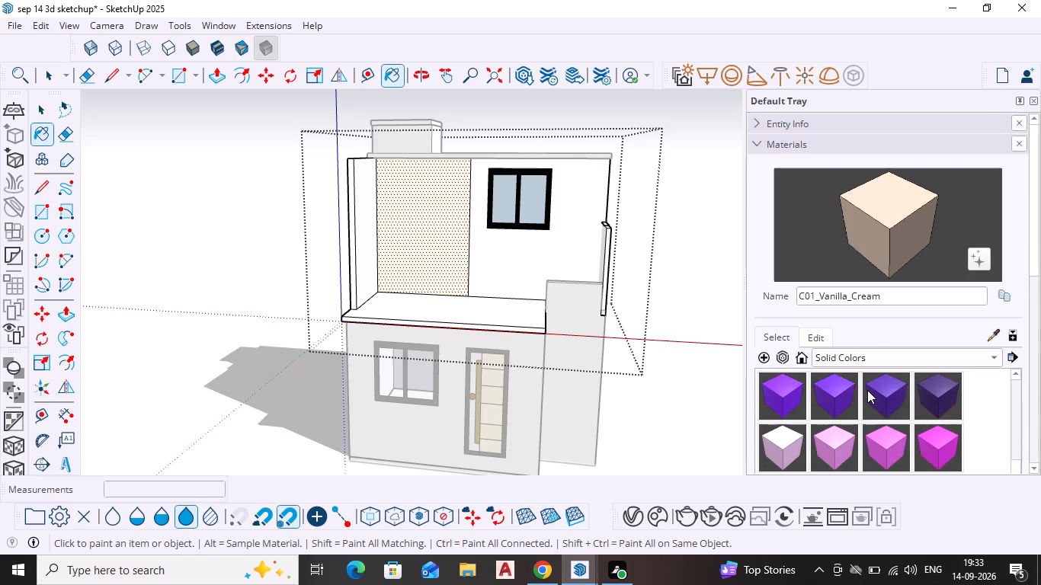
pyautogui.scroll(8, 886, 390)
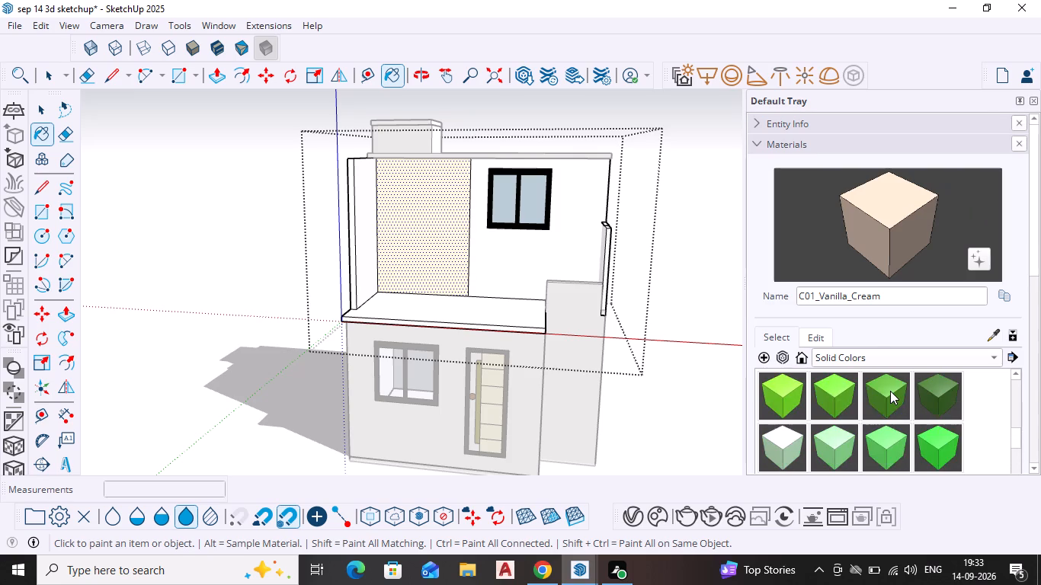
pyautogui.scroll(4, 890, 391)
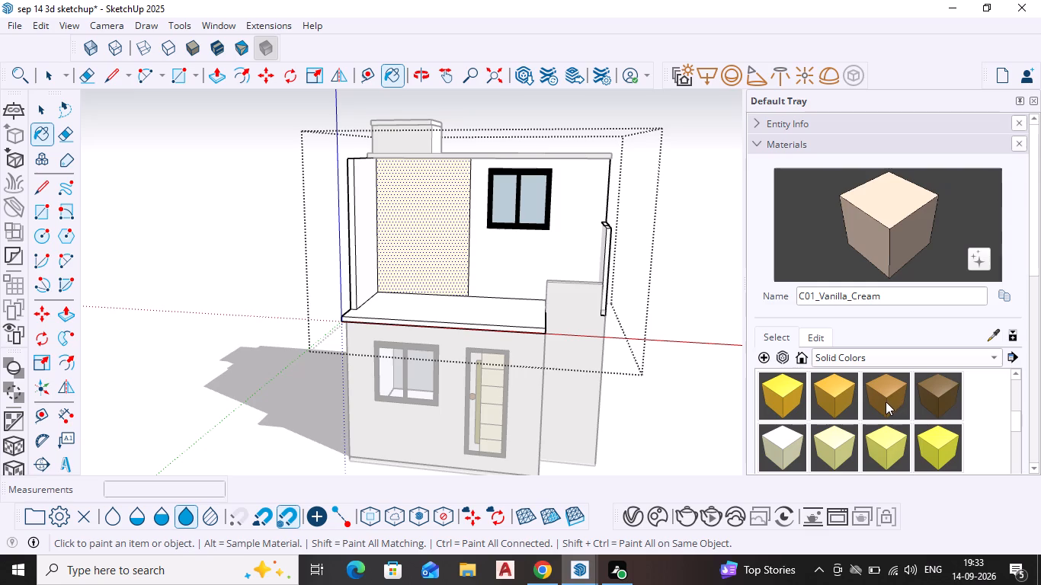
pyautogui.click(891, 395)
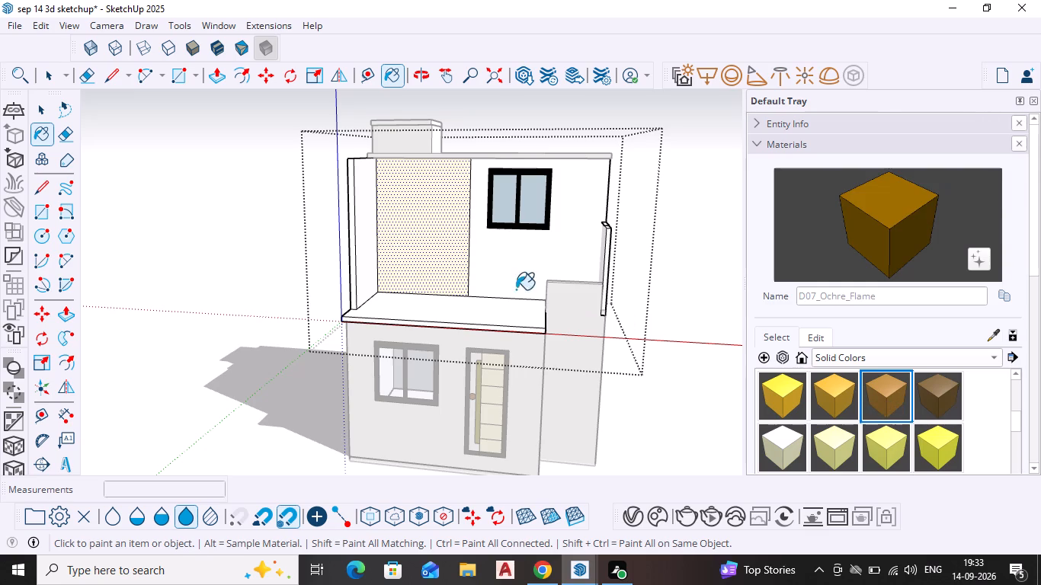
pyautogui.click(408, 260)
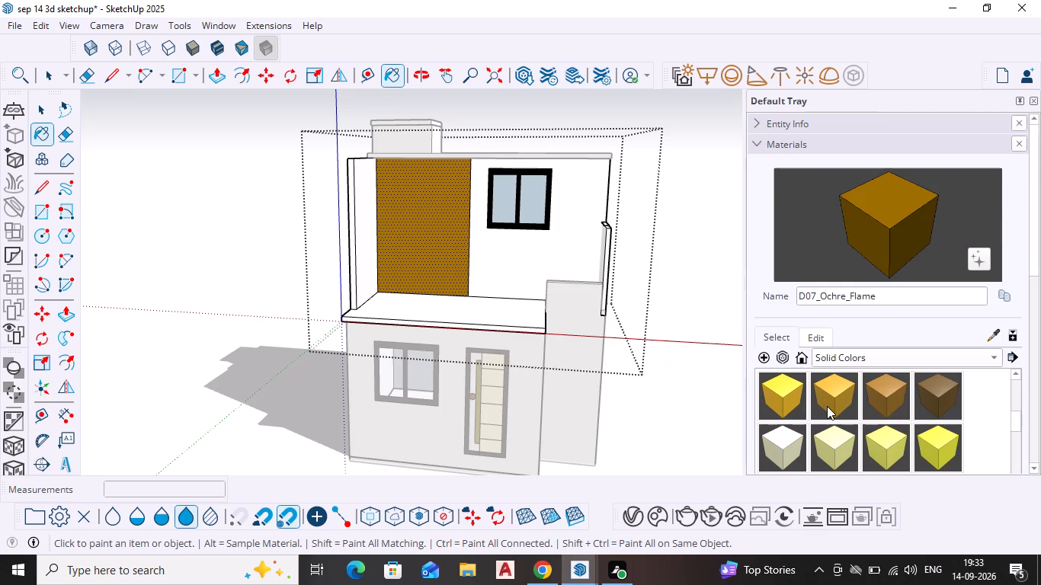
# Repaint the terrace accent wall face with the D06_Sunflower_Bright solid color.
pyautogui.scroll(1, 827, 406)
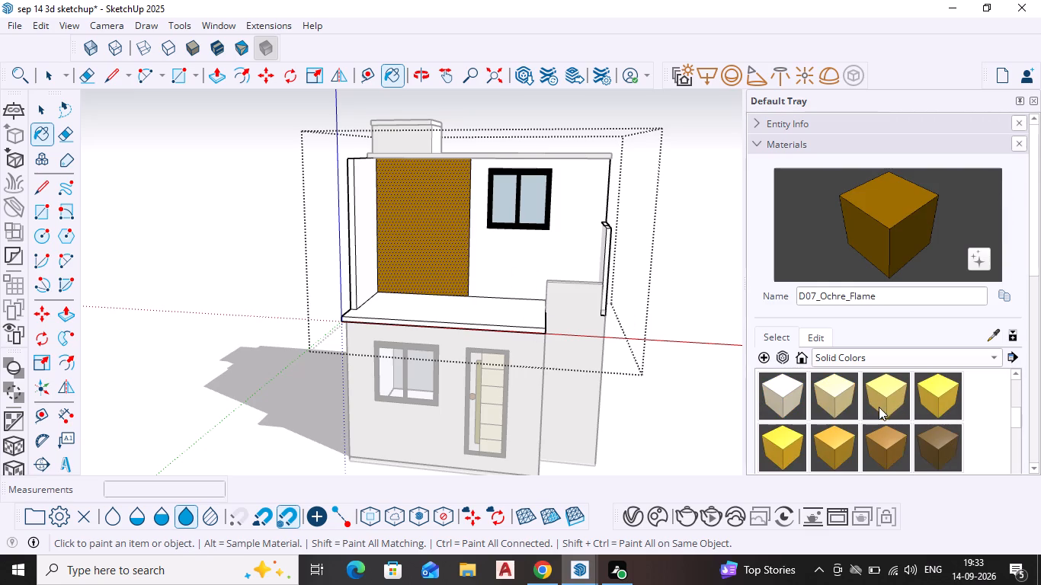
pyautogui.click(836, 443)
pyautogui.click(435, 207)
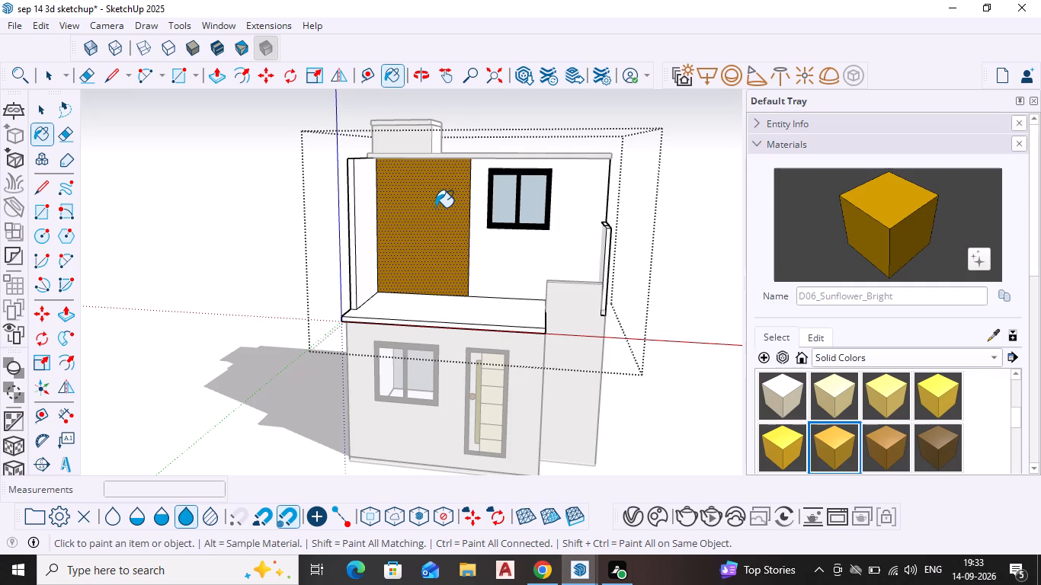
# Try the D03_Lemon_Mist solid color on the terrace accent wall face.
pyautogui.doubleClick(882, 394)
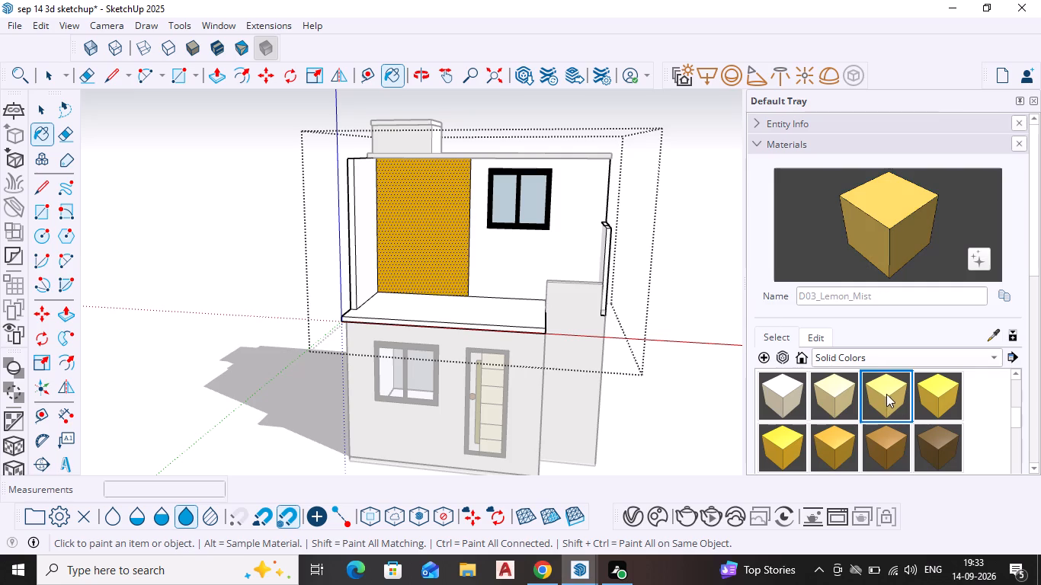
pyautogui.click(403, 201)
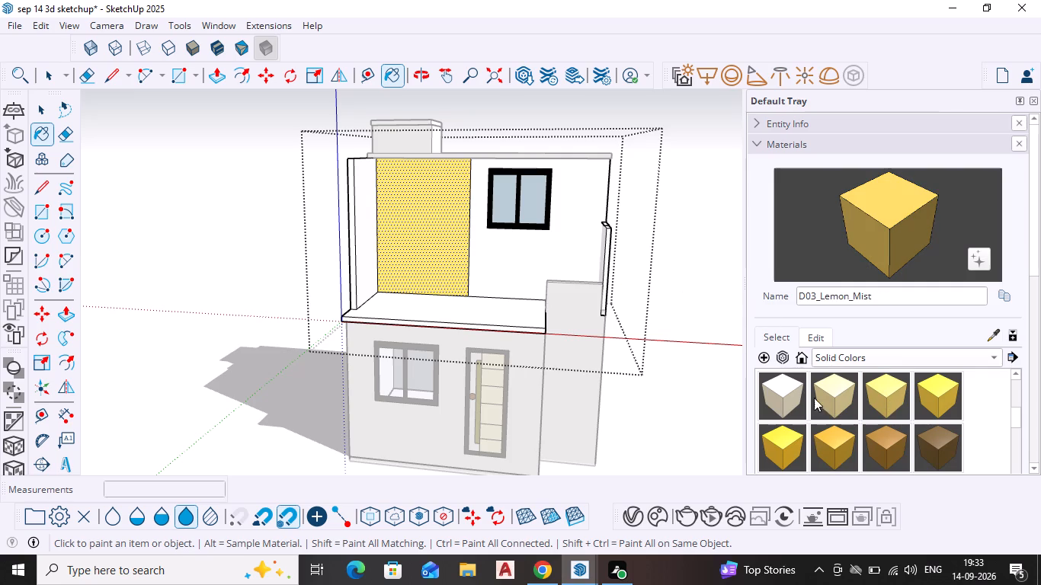
# Paint the terrace accent wall face with the D02_Buttercup_Glow solid color and leave the upper-storey group.
pyautogui.doubleClick(841, 400)
pyautogui.click(841, 395)
pyautogui.click(447, 238)
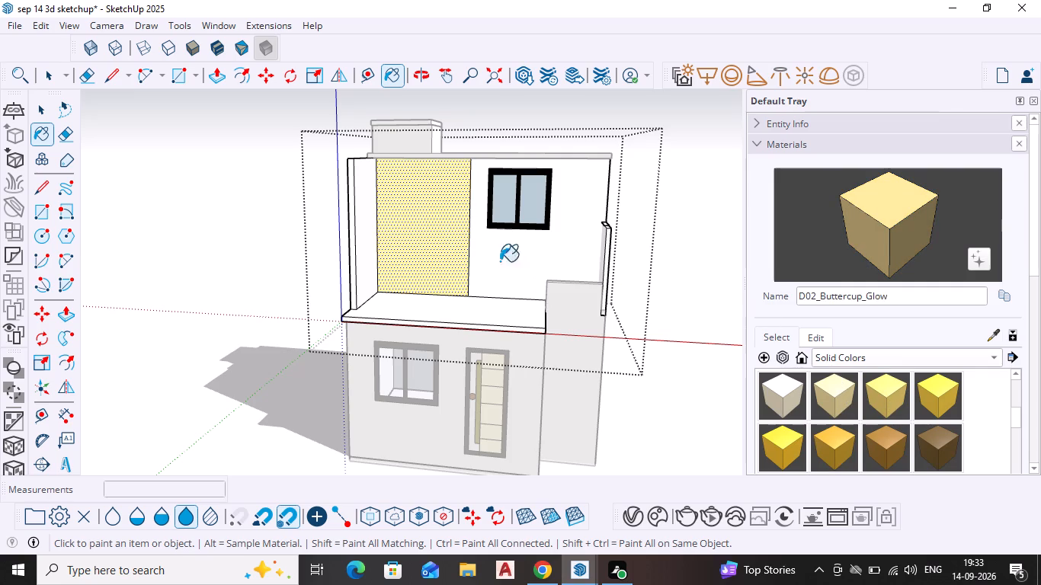
pyautogui.press('space')
pyautogui.press('Escape')
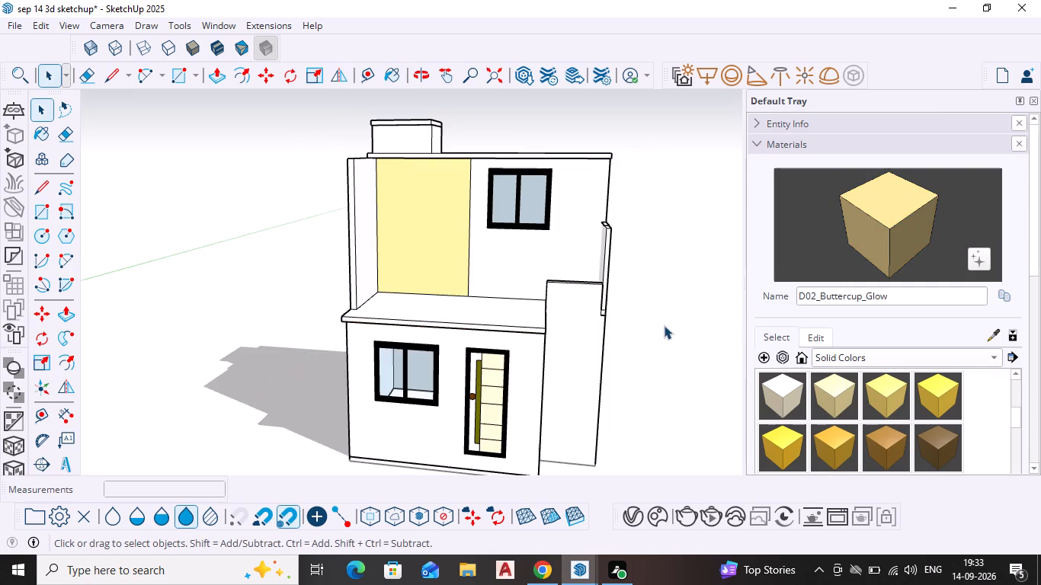
# Open the roof slab group for editing at the rooftop box above the terrace accent wall.
pyautogui.press('space')
pyautogui.scroll(-7, 657, 318)
pyautogui.moveTo(578, 344); pyautogui.dragTo(605, 355, button='middle')
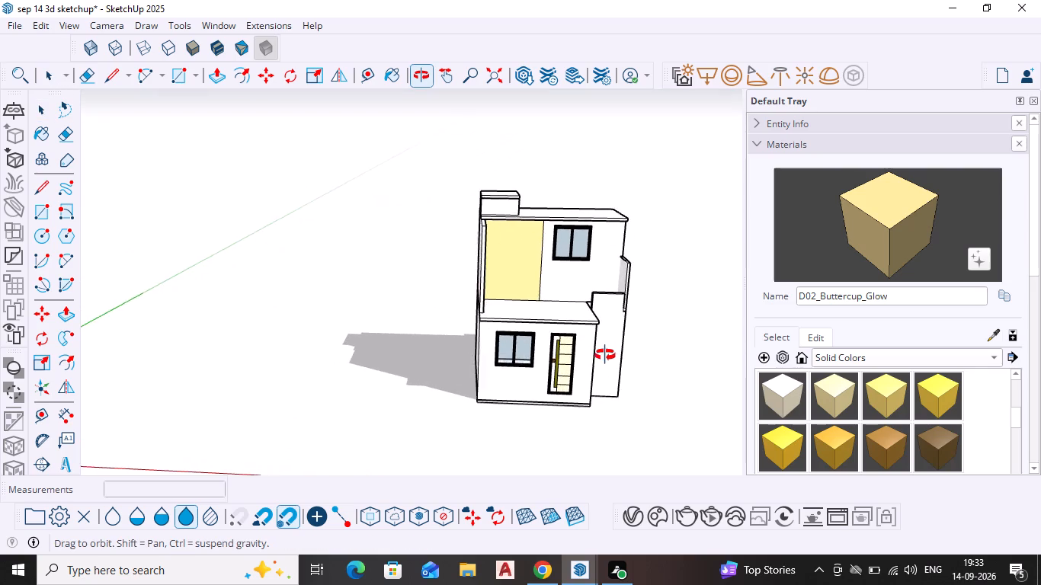
pyautogui.moveTo(605, 355); pyautogui.dragTo(589, 324, button='middle')
pyautogui.scroll(4, 590, 337)
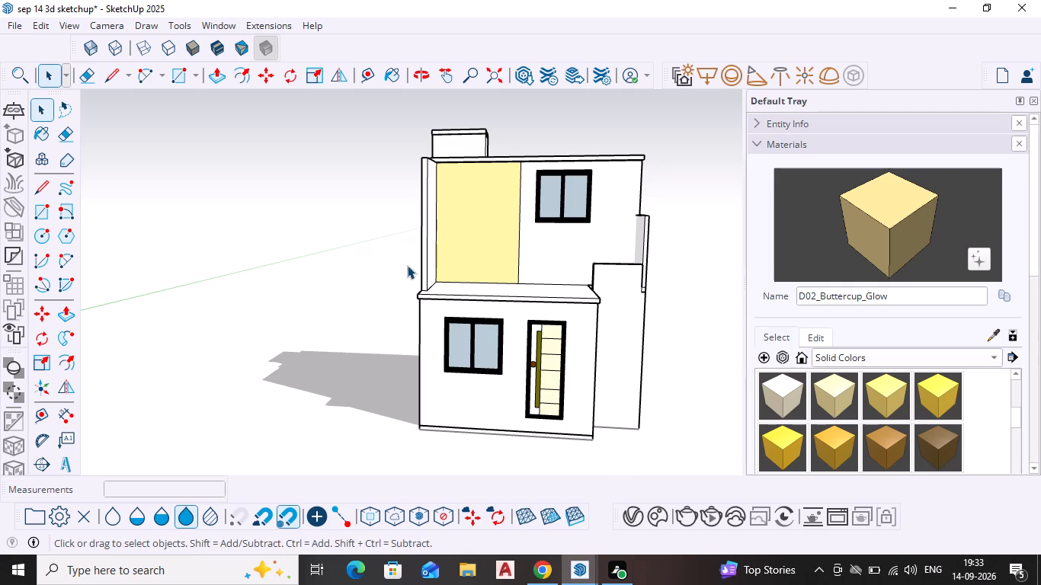
pyautogui.scroll(2, 463, 150)
pyautogui.moveTo(463, 143); pyautogui.dragTo(483, 274, button='middle')
pyautogui.scroll(5, 448, 209)
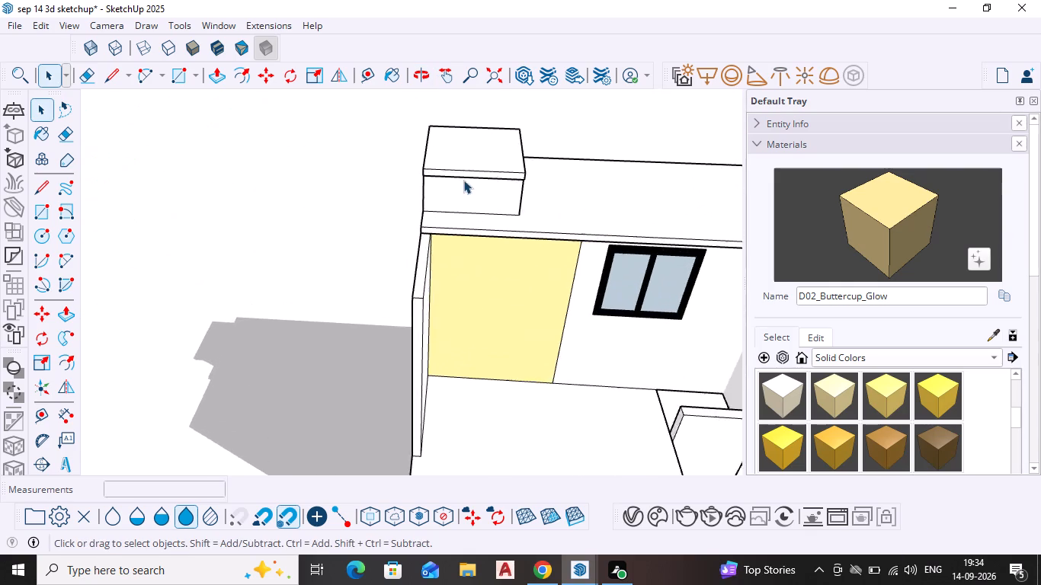
pyautogui.scroll(4, 463, 180)
pyautogui.moveTo(463, 236); pyautogui.dragTo(476, 161, button='middle')
pyautogui.scroll(3, 460, 156)
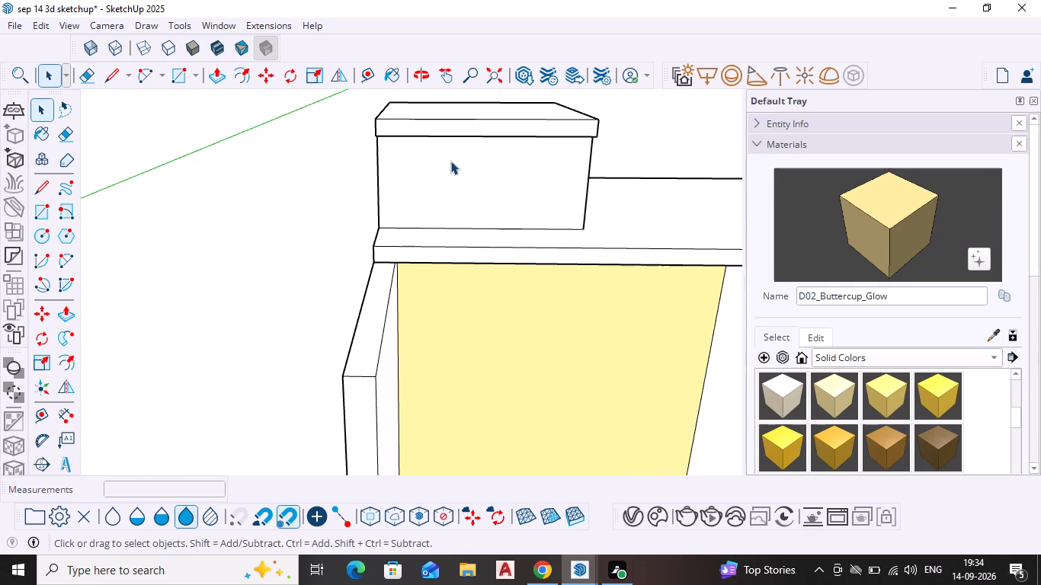
pyautogui.scroll(2, 421, 161)
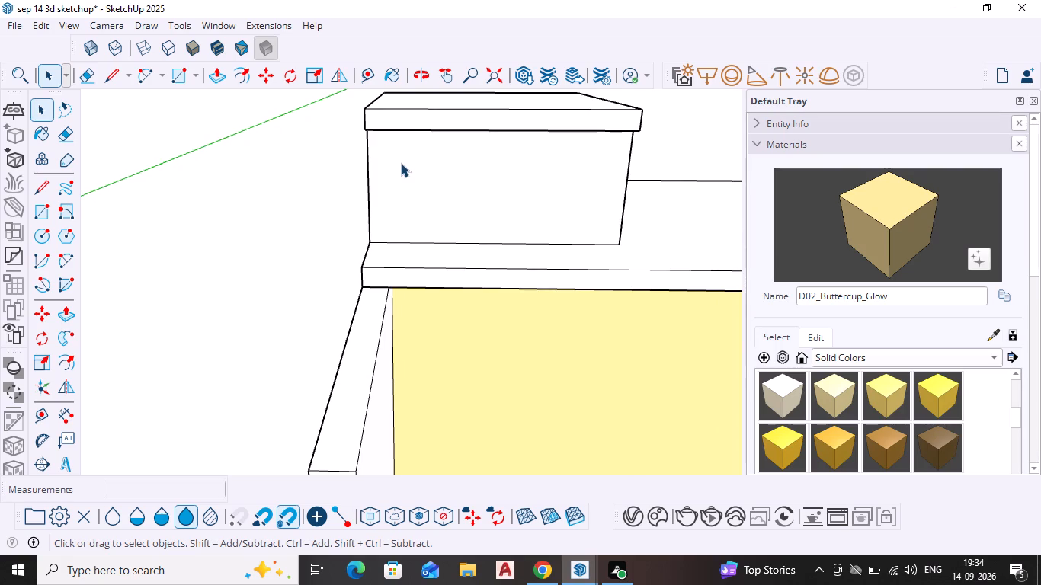
pyautogui.scroll(-2, 402, 166)
pyautogui.moveTo(403, 172); pyautogui.dragTo(373, 239, button='middle')
pyautogui.tripleClick(454, 228)
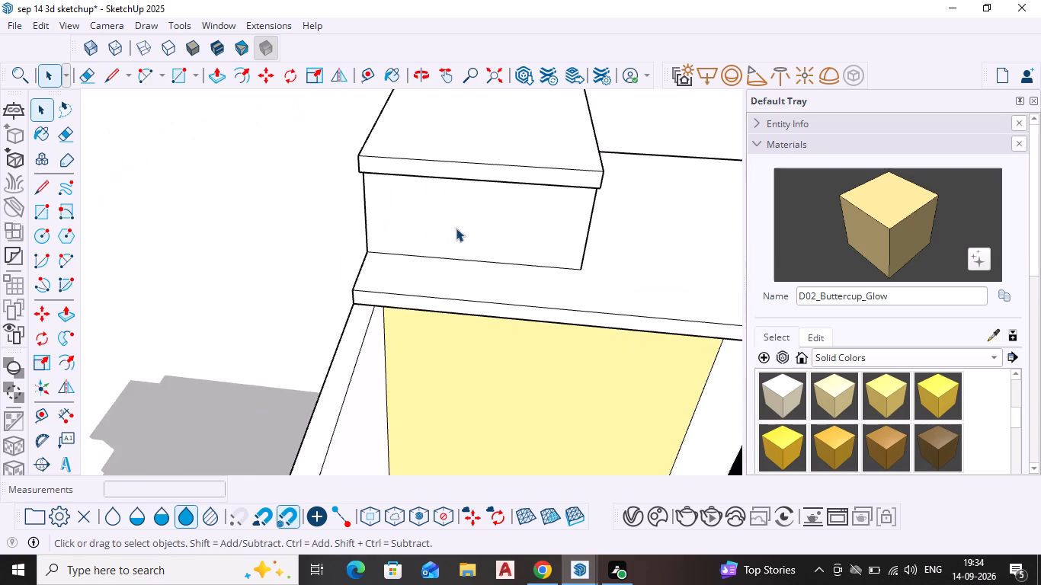
pyautogui.doubleClick(450, 226)
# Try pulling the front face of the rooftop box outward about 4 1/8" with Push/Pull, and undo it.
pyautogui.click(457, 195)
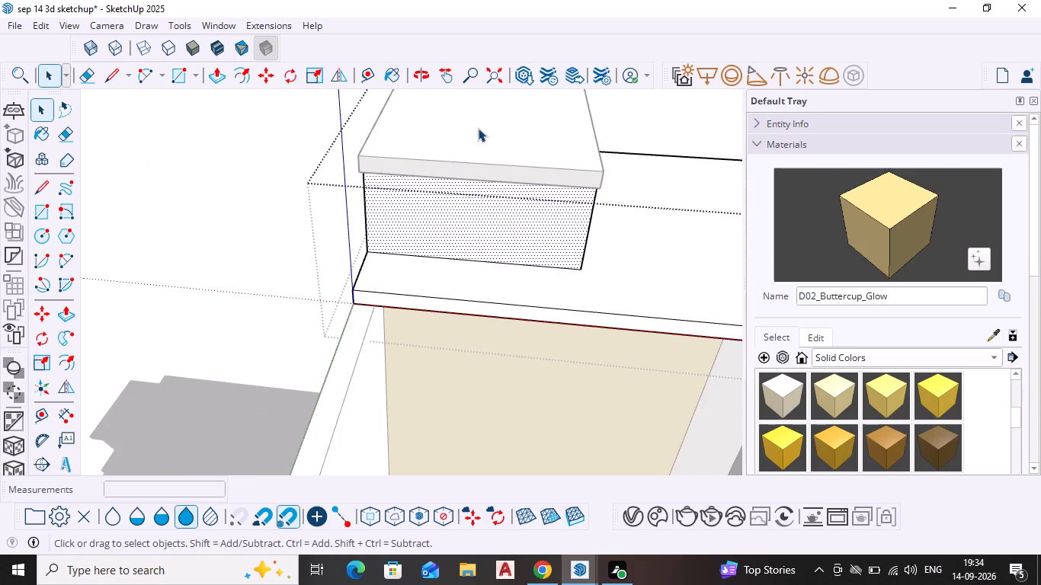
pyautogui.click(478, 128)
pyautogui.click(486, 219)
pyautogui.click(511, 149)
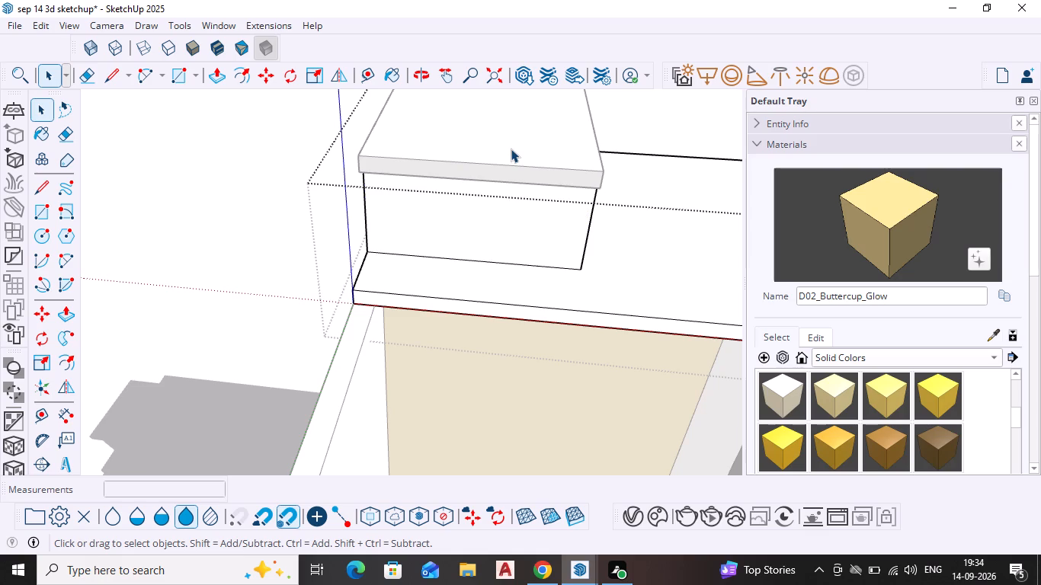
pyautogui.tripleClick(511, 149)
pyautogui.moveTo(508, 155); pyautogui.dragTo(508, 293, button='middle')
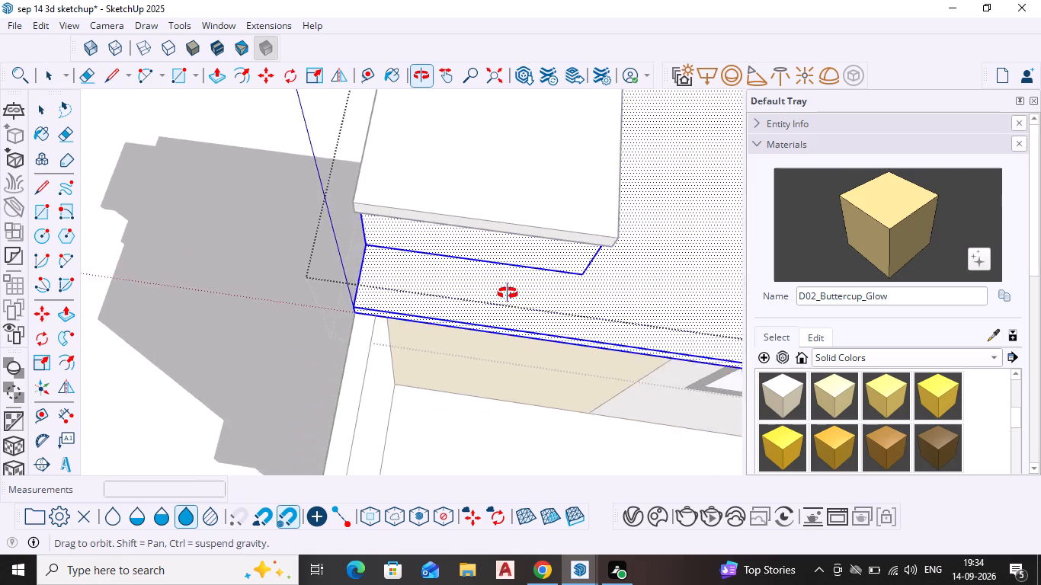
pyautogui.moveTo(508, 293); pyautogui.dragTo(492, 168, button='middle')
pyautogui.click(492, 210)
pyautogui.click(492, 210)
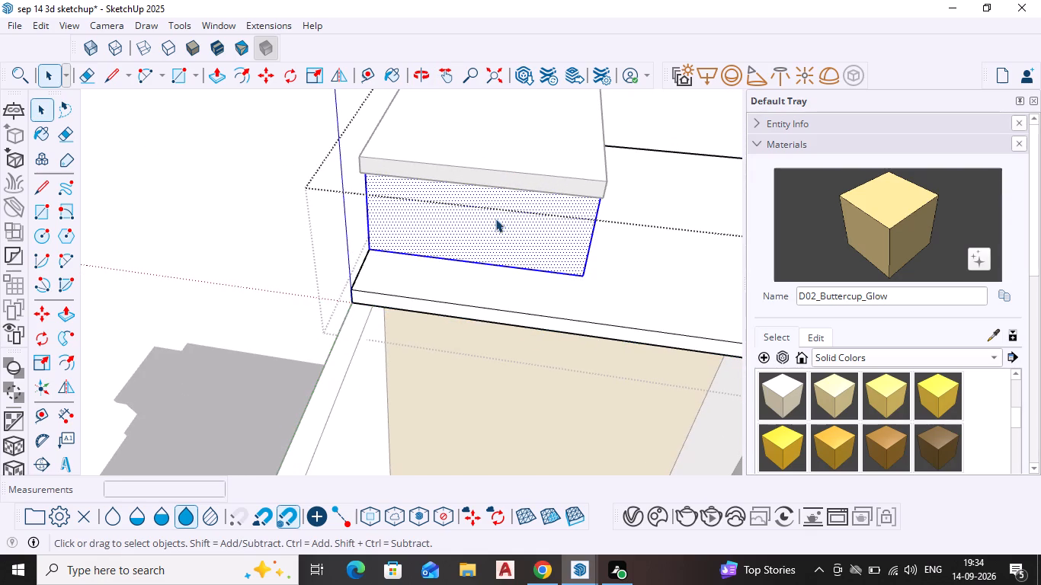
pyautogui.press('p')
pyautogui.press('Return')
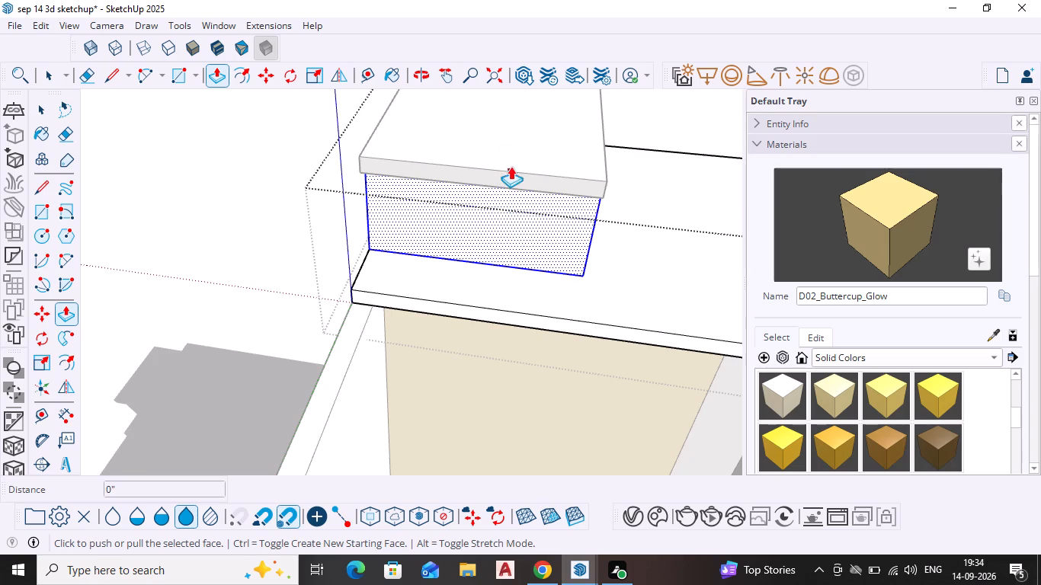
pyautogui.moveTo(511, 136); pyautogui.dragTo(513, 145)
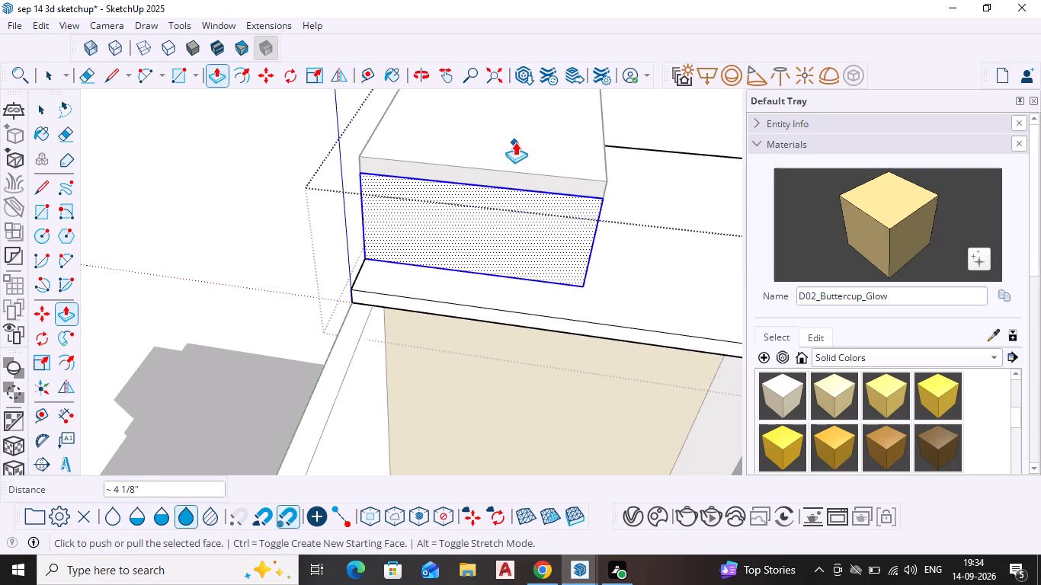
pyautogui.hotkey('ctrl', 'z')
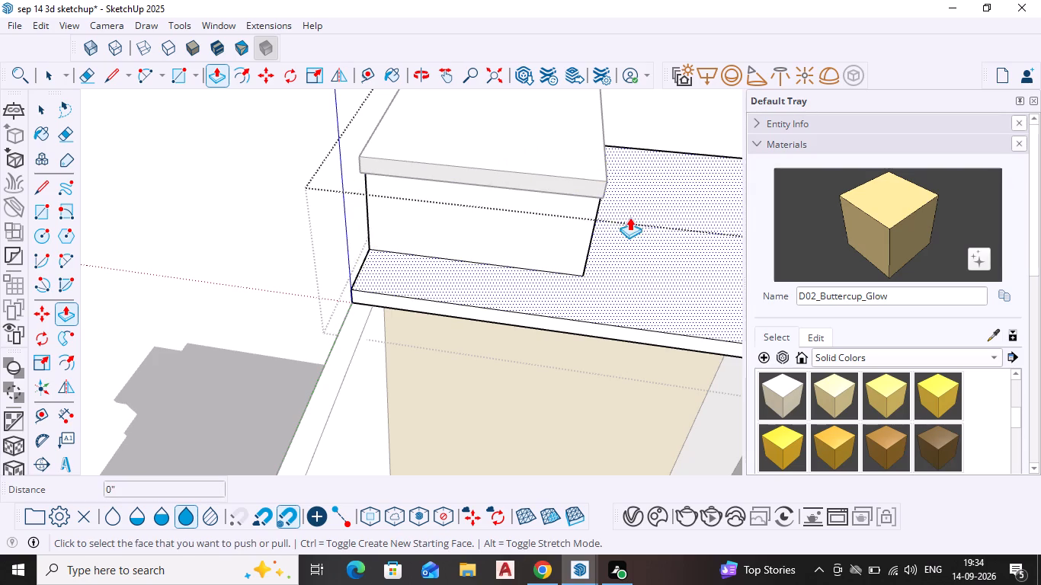
# Examine the rooftop box and its overhanging cap from the side and the front.
pyautogui.moveTo(624, 214); pyautogui.dragTo(370, 105, button='middle')
pyautogui.scroll(-1, 614, 214)
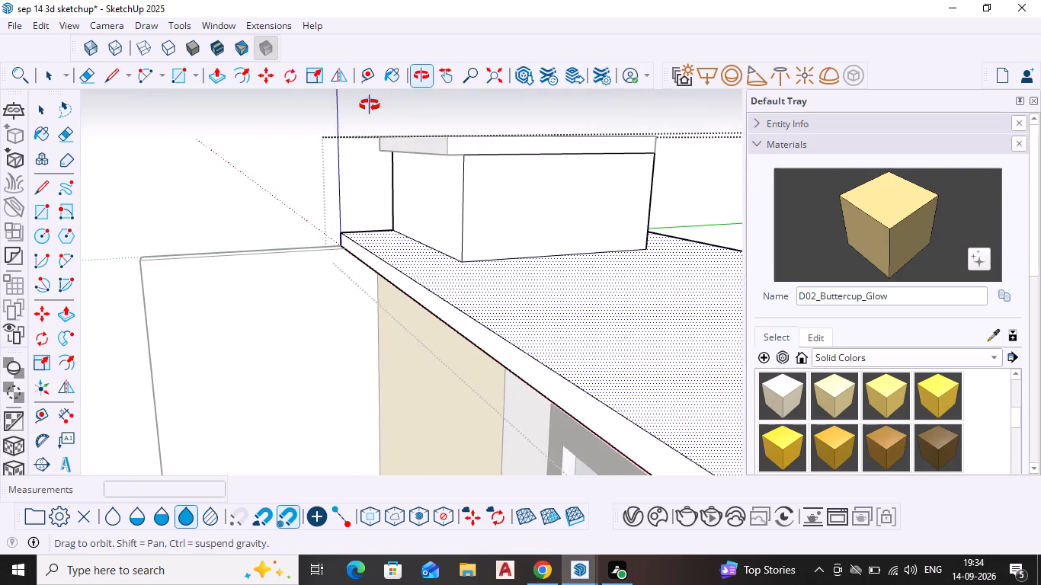
pyautogui.moveTo(370, 105); pyautogui.dragTo(383, 123, button='middle')
pyautogui.scroll(3, 470, 190)
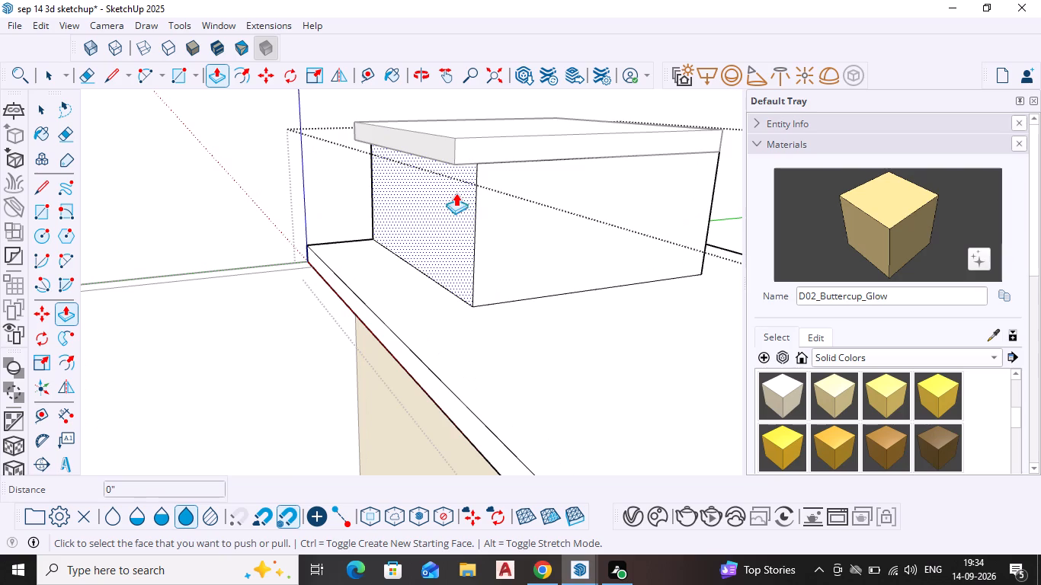
pyautogui.press('Escape')
pyautogui.press('space')
pyautogui.moveTo(427, 292); pyautogui.dragTo(566, 264, button='middle')
pyautogui.scroll(-1, 427, 292)
pyautogui.scroll(3, 300, 176)
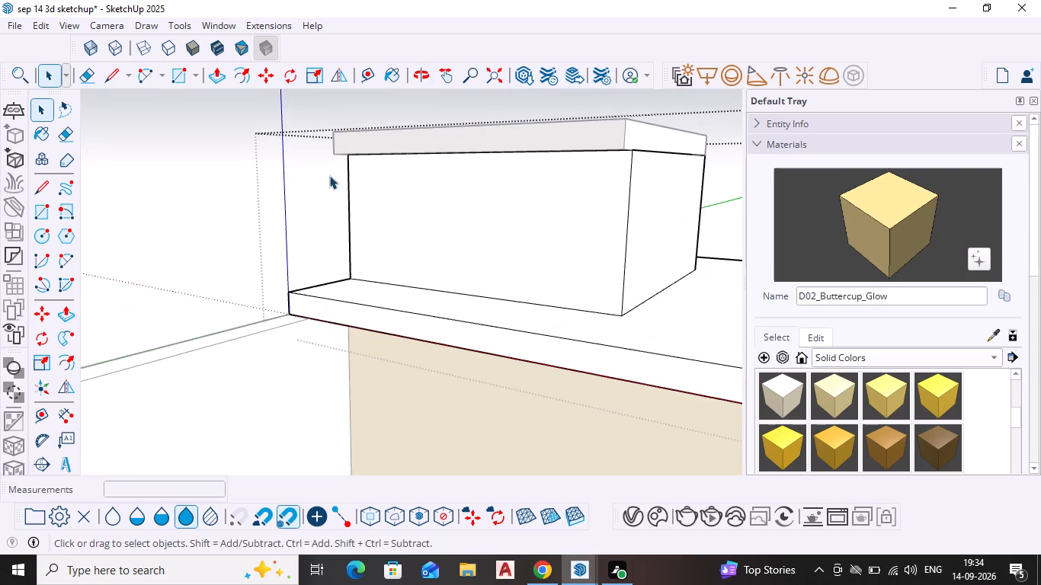
pyautogui.moveTo(360, 199); pyautogui.dragTo(567, 238, button='middle')
pyautogui.scroll(4, 555, 224)
pyautogui.moveTo(534, 213); pyautogui.dragTo(504, 153, button='middle')
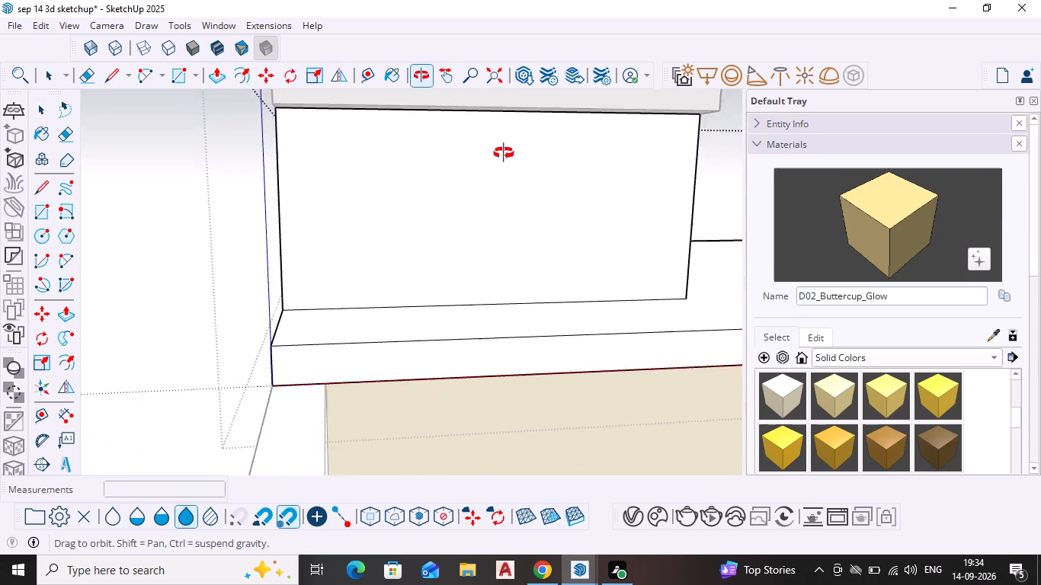
pyautogui.moveTo(504, 153); pyautogui.dragTo(509, 163, button='middle')
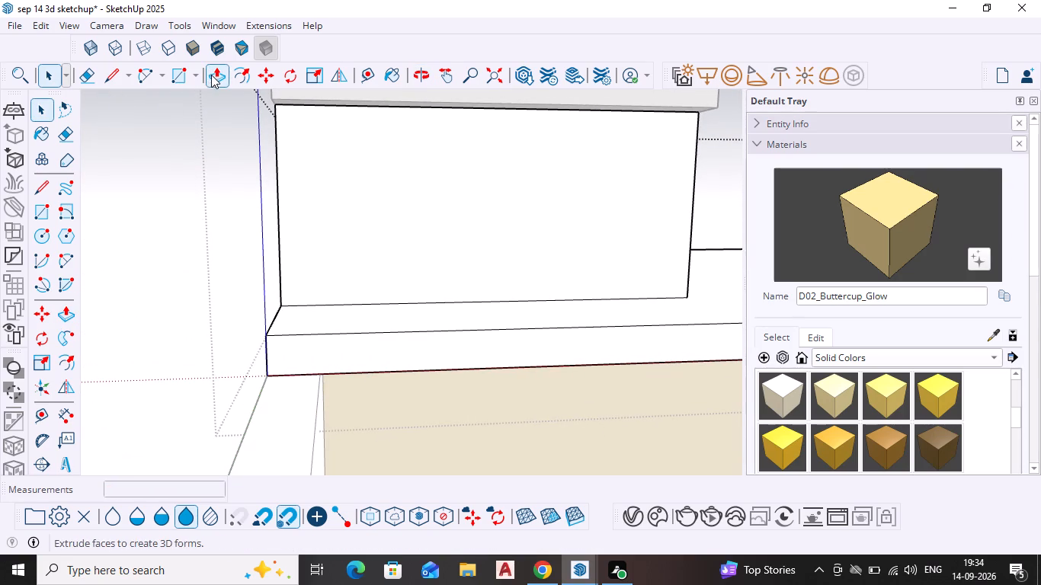
# Draw a window outline about 3' 11 3/4" by 1' 9 11/16" on the rooftop box's front face, with an inner rectangle about 3' 5 13/16" by 1' 4 1/16".
pyautogui.click(181, 79)
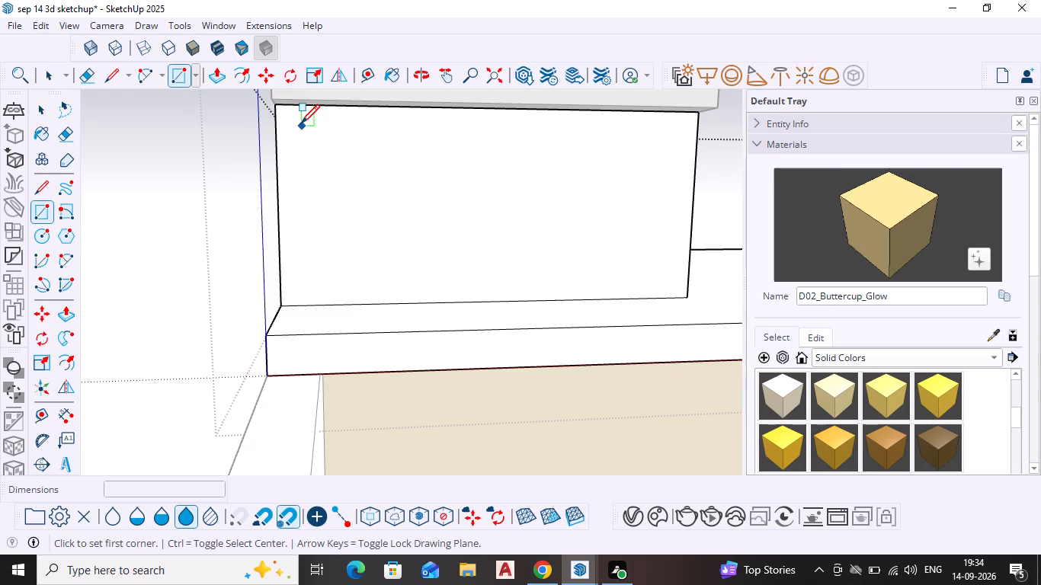
pyautogui.moveTo(301, 125); pyautogui.dragTo(301, 133)
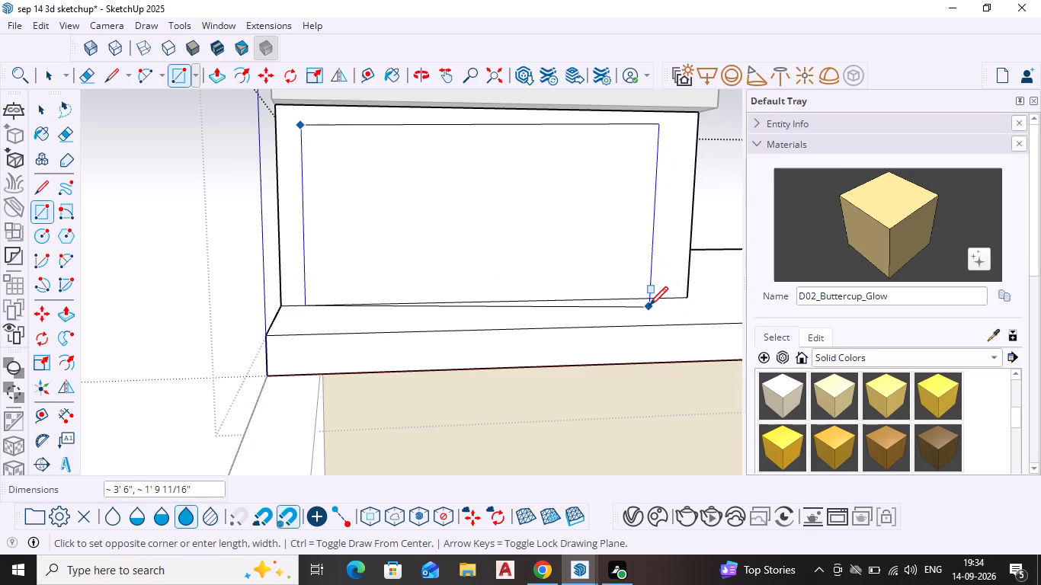
pyautogui.click(671, 295)
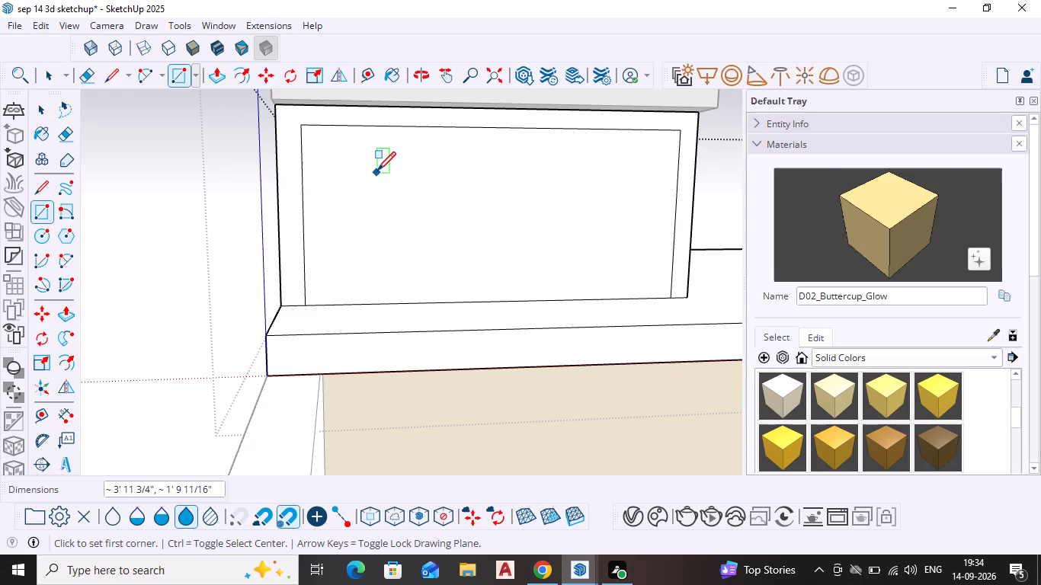
pyautogui.click(329, 154)
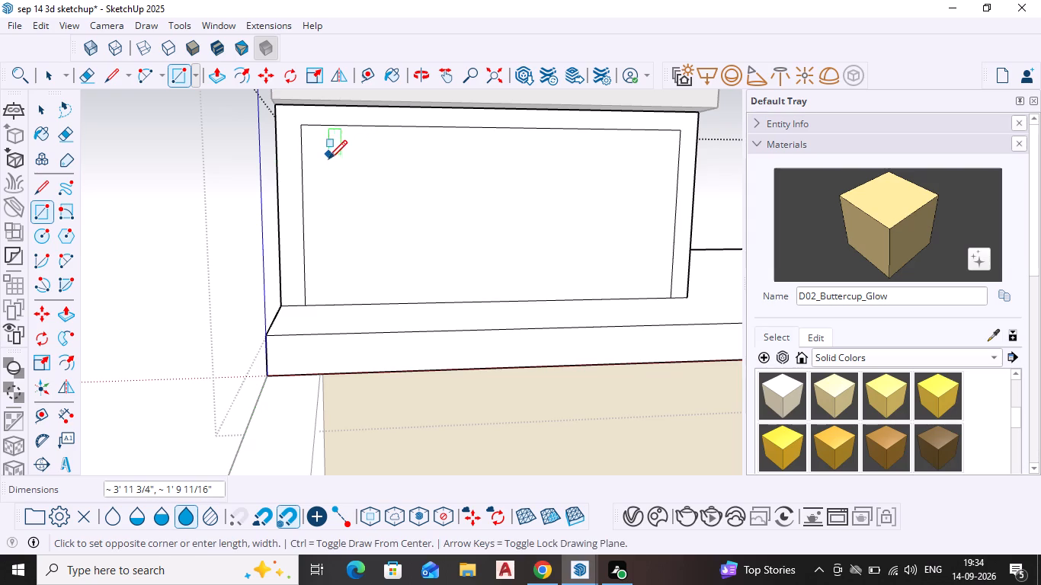
pyautogui.click(652, 281)
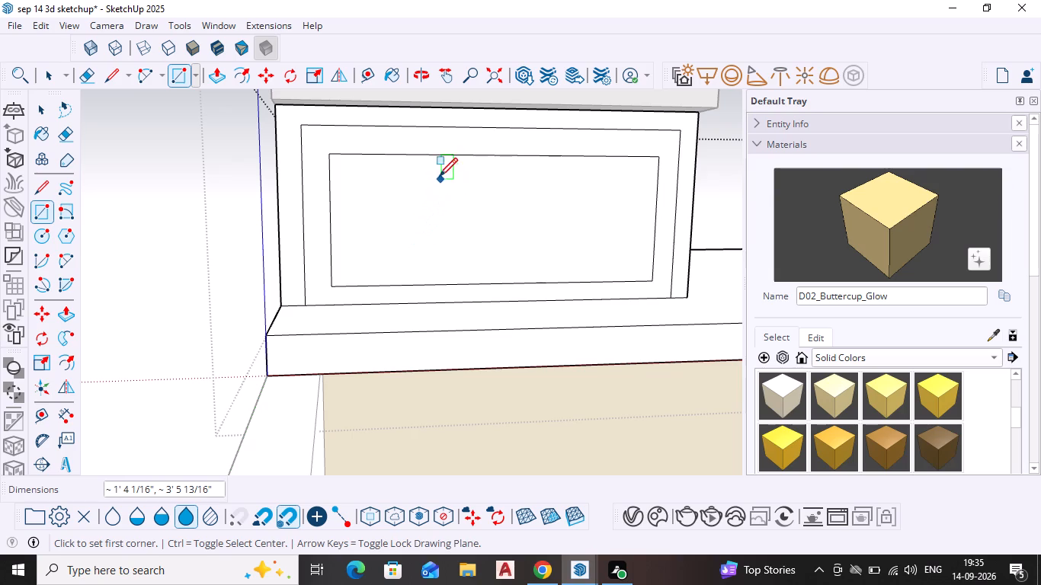
# Draw three vertical divider lines about 1' 4 1/16" long across the middle of the window's inner rectangle.
pyautogui.click(37, 189)
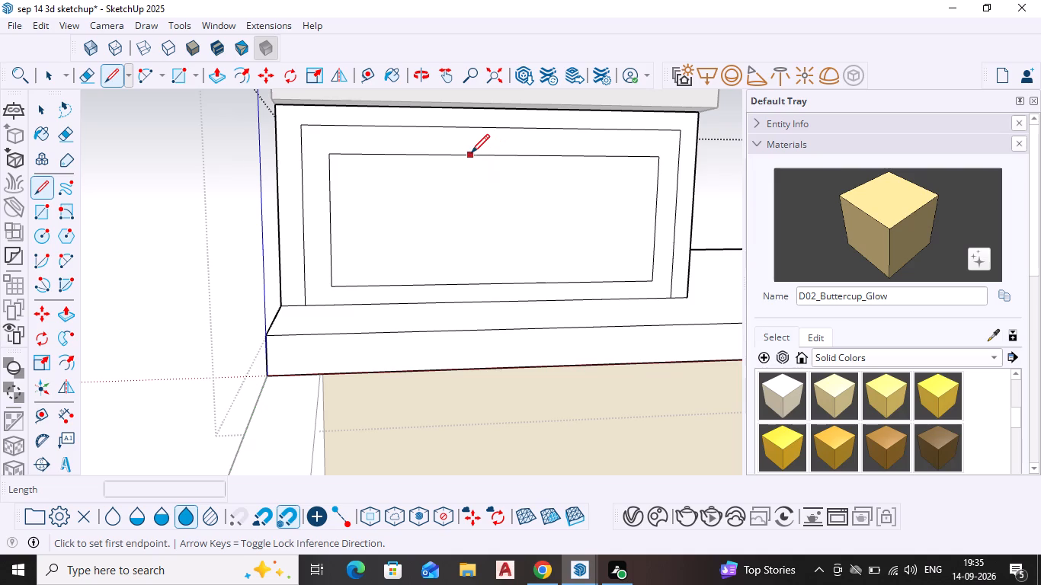
pyautogui.click(464, 155)
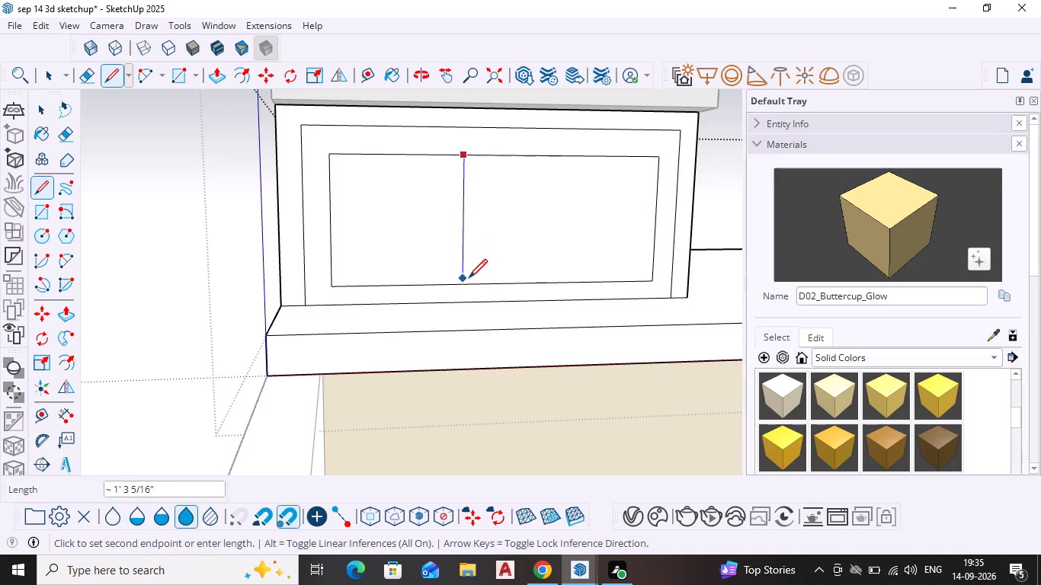
pyautogui.click(469, 281)
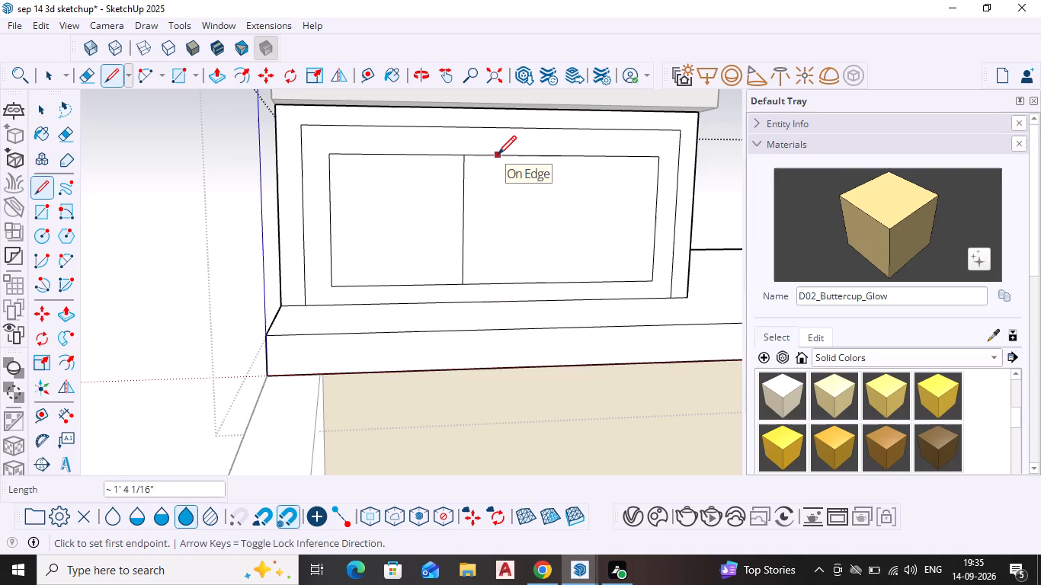
pyautogui.click(498, 156)
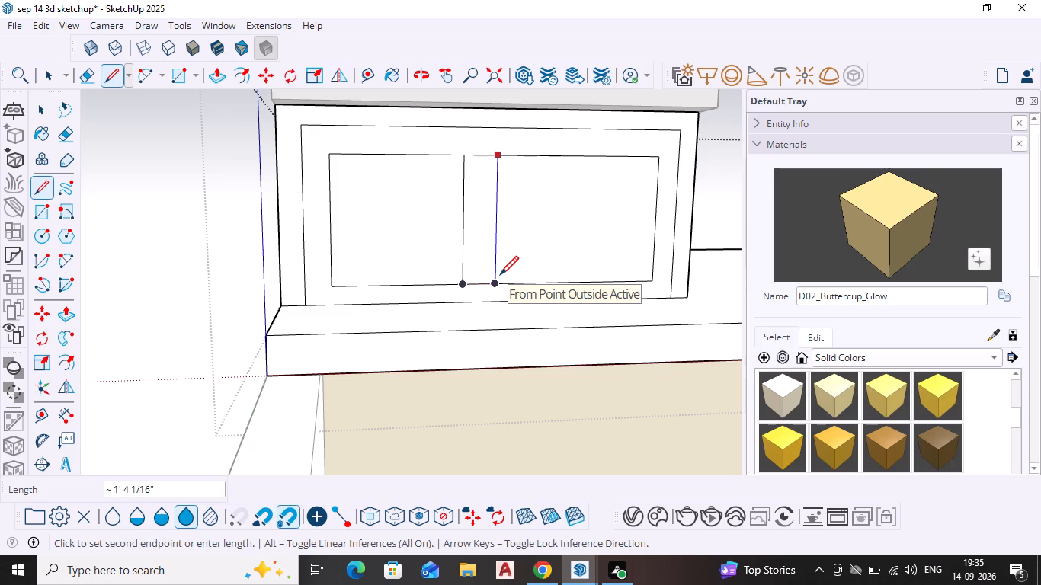
pyautogui.press('Escape')
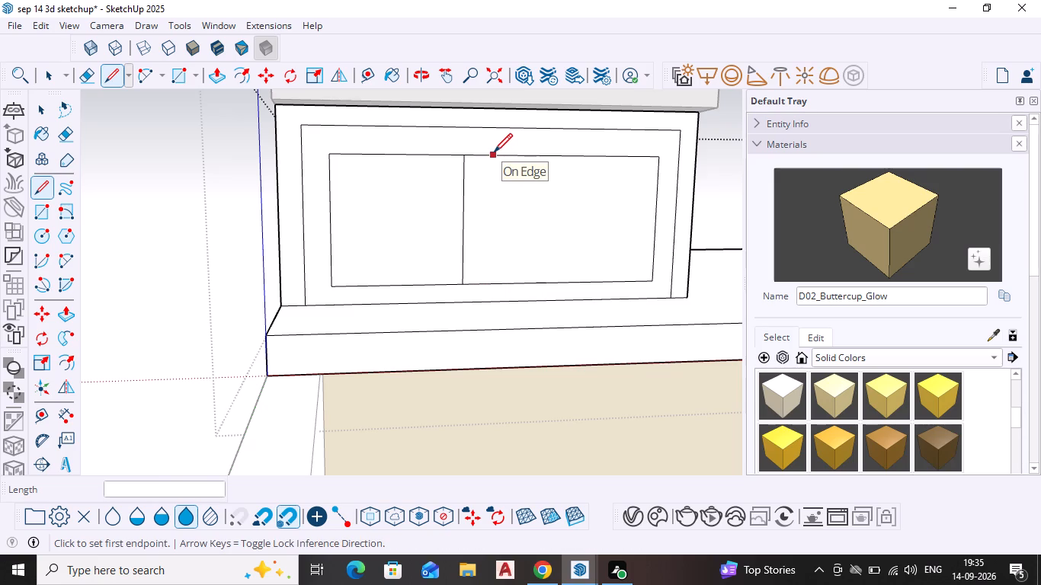
pyautogui.click(485, 157)
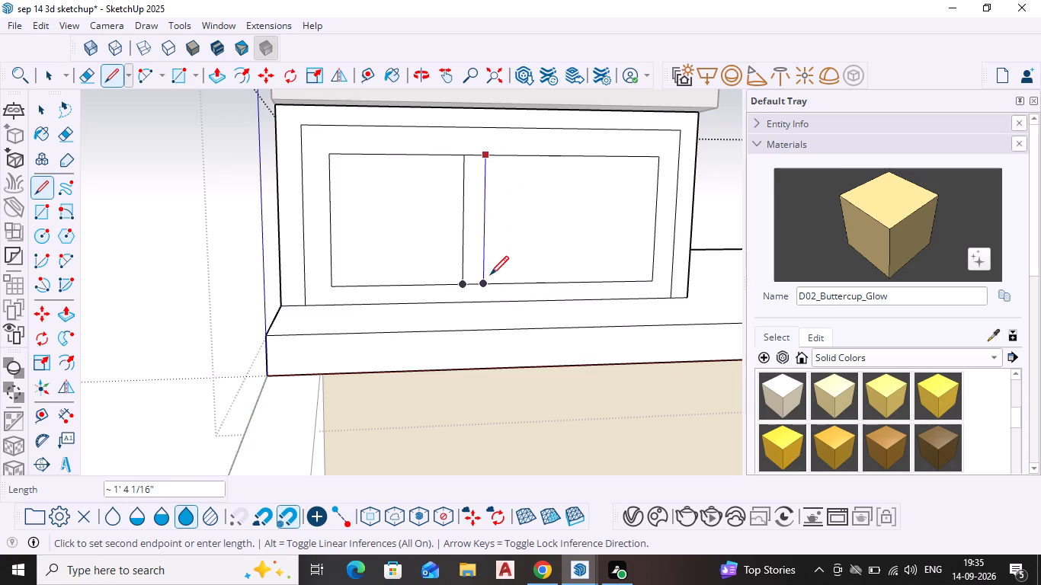
pyautogui.click(489, 279)
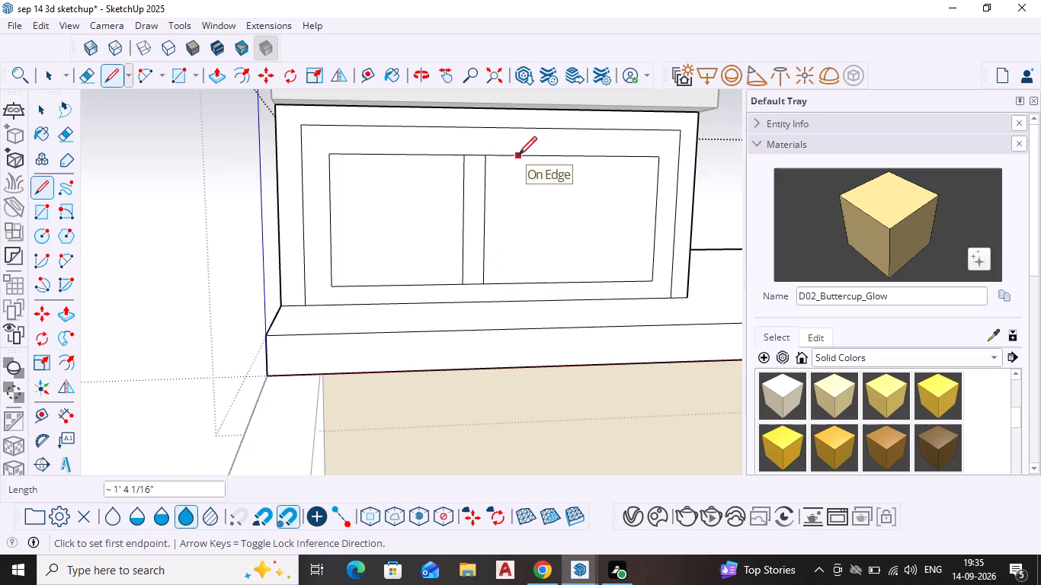
pyautogui.click(516, 160)
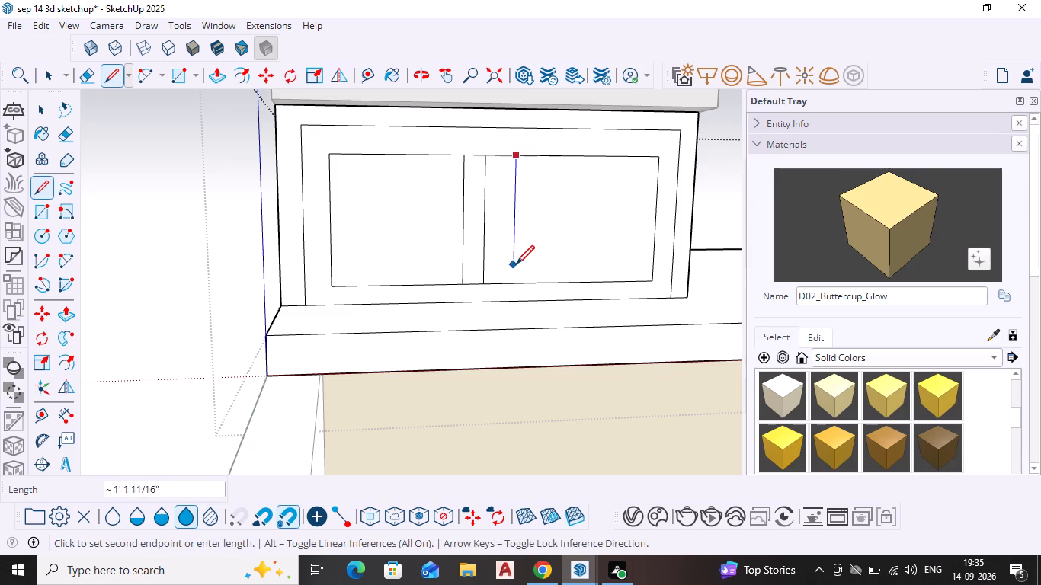
pyautogui.click(514, 278)
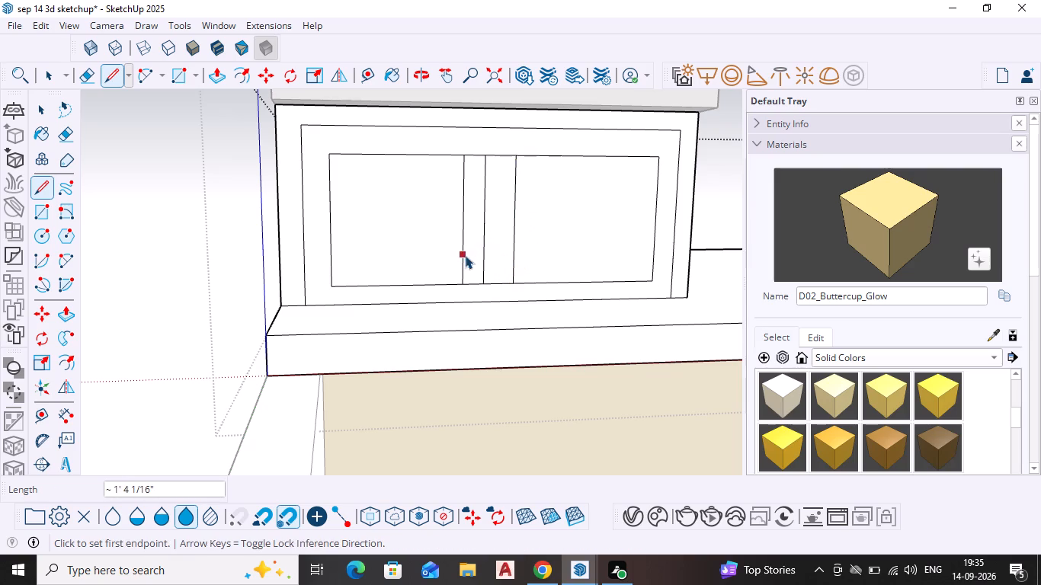
# Delete the leftmost divider line and the short top and bottom edges between the other two, leaving two separate panes.
pyautogui.press('space')
pyautogui.click(461, 253)
pyautogui.press('Delete')
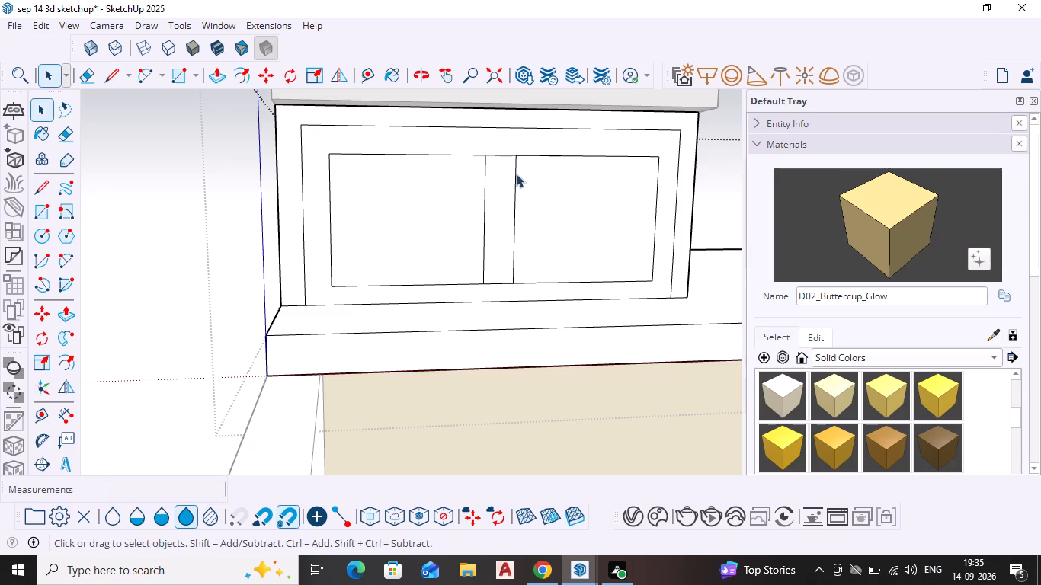
pyautogui.press('space')
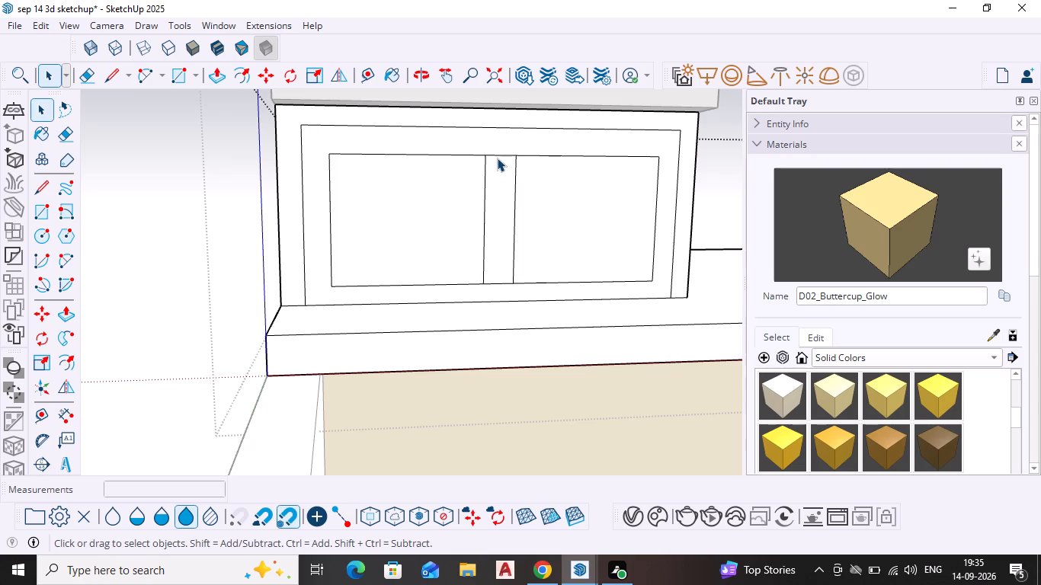
pyautogui.click(500, 153)
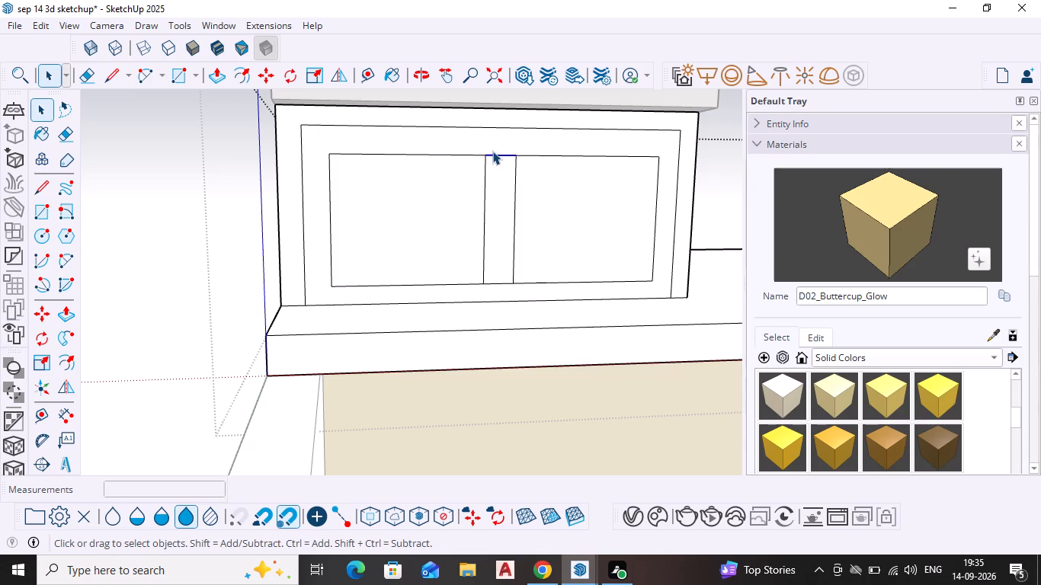
pyautogui.press('Delete')
pyautogui.click(496, 282)
pyautogui.press('Delete')
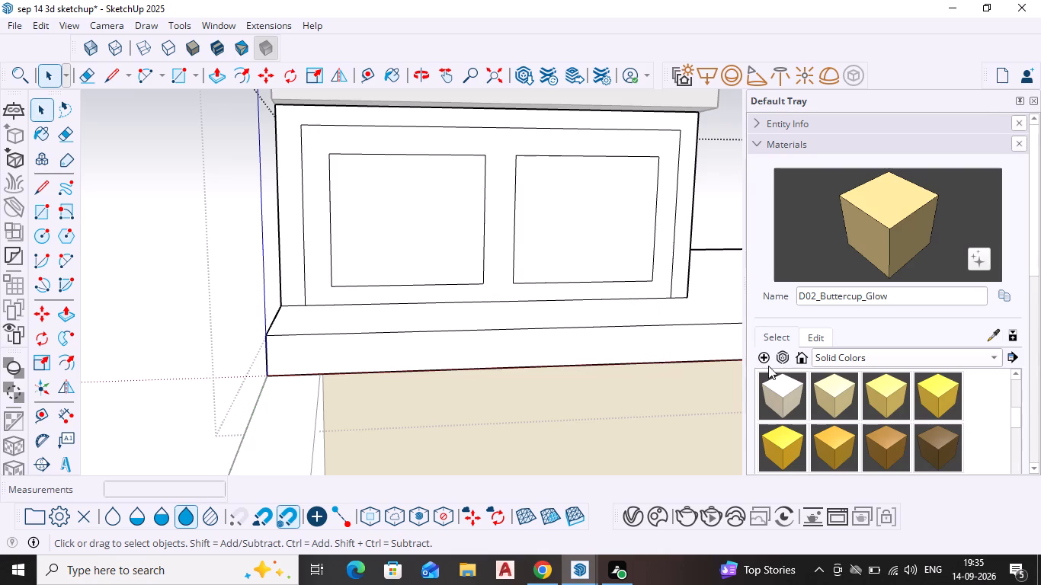
# Paint the rooftop box's window frame with the M09_Shadow_Night solid color.
pyautogui.scroll(-20, 904, 443)
pyautogui.scroll(-6, 904, 443)
pyautogui.scroll(3, 876, 399)
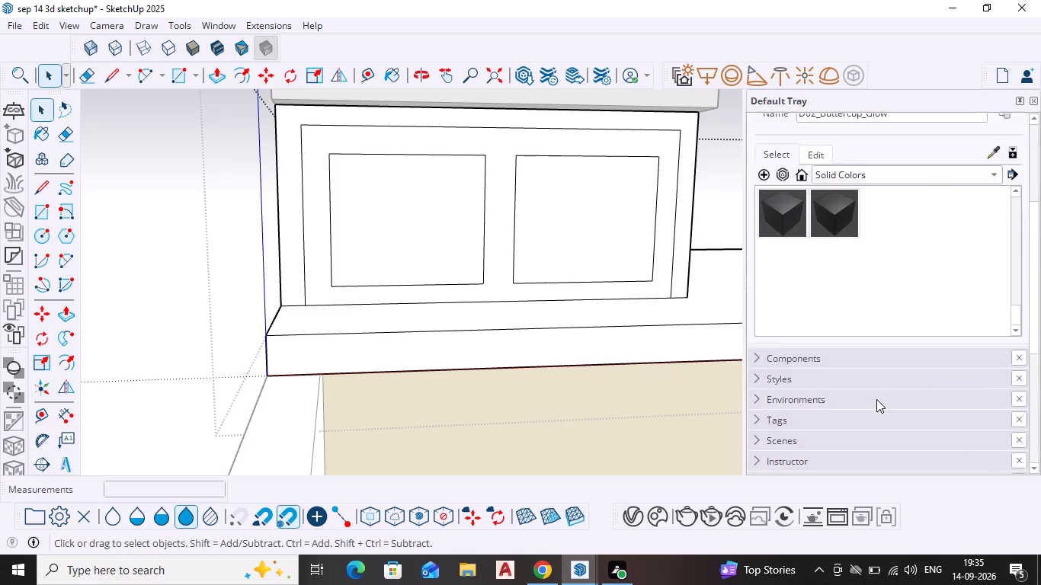
pyautogui.click(831, 254)
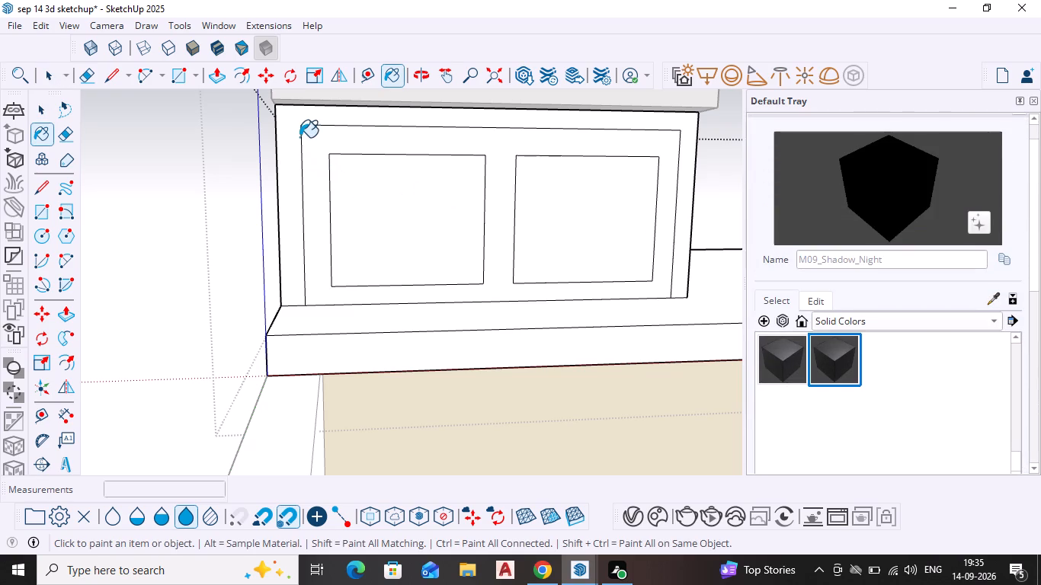
pyautogui.click(311, 145)
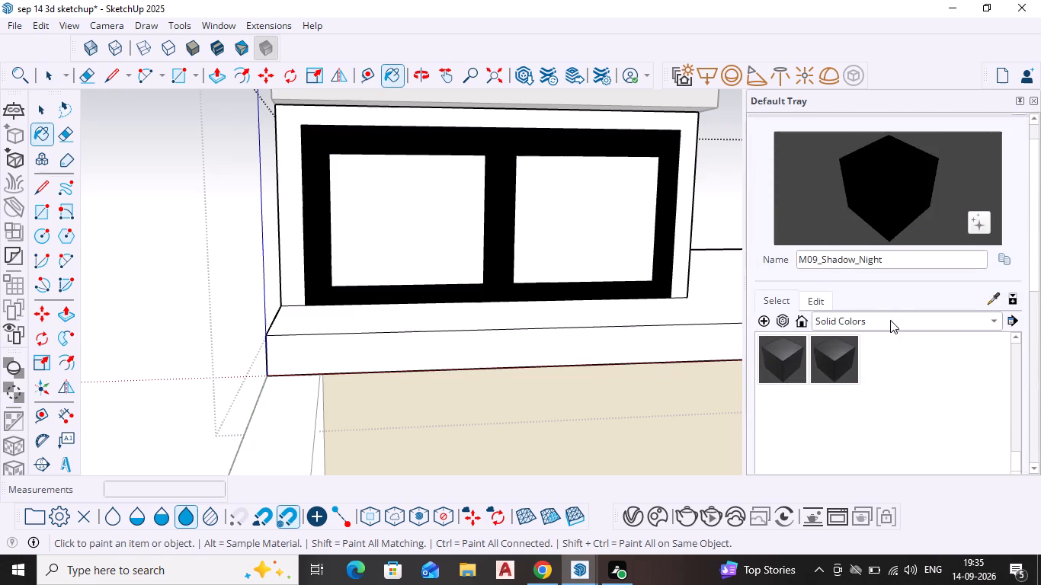
# Paint both window panes with the Glass_Basic_01 glass material and leave the roof slab group.
pyautogui.click(893, 315)
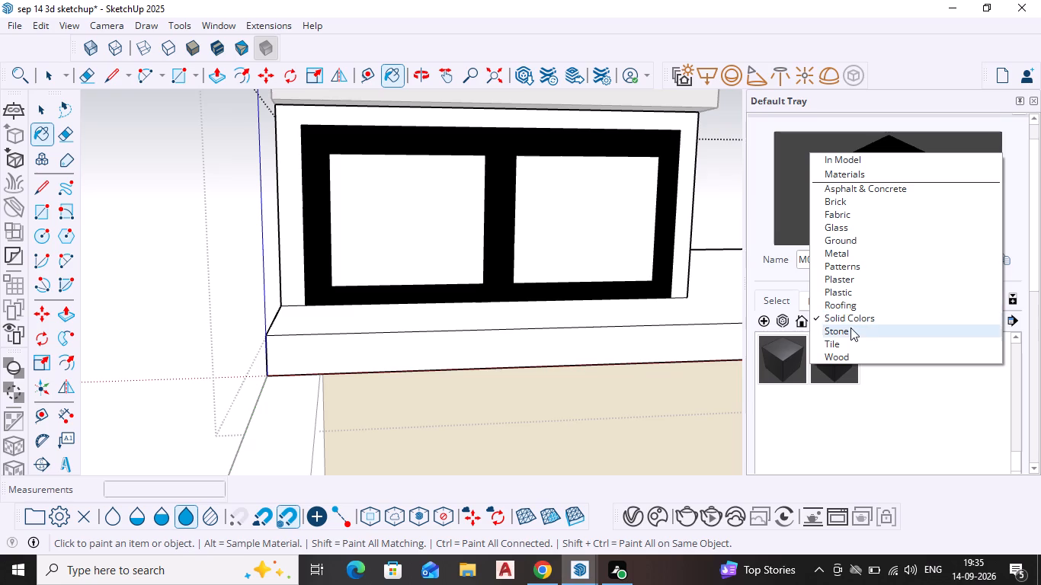
pyautogui.click(847, 222)
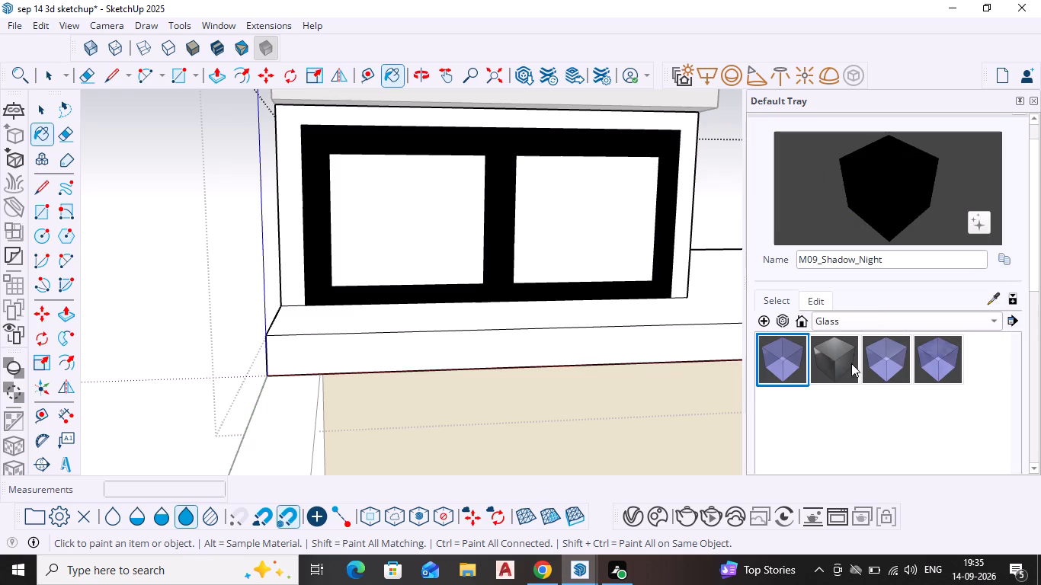
pyautogui.click(780, 350)
pyautogui.click(386, 230)
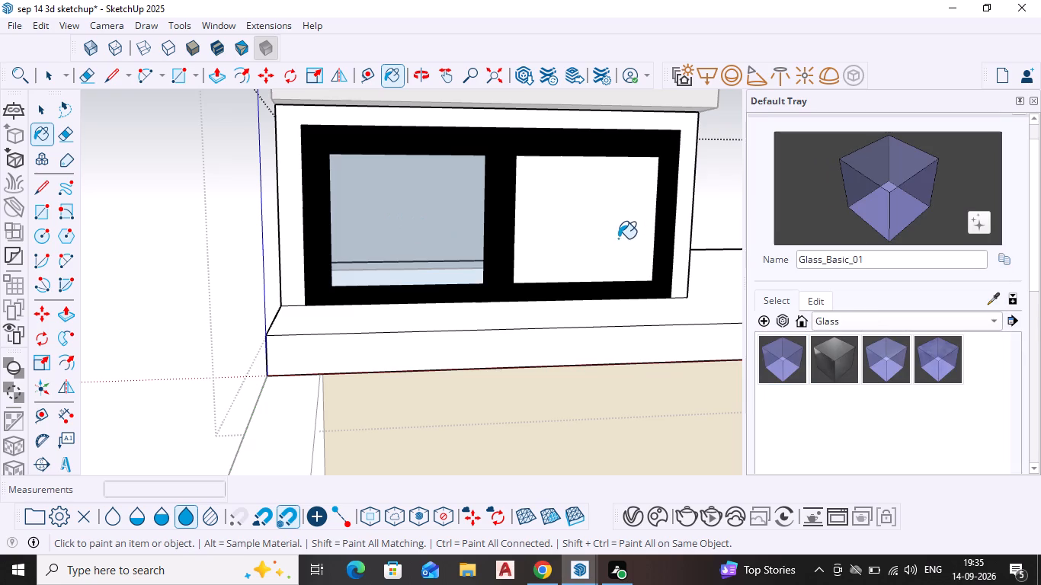
pyautogui.click(618, 238)
pyautogui.scroll(-17, 633, 261)
pyautogui.scroll(-6, 623, 395)
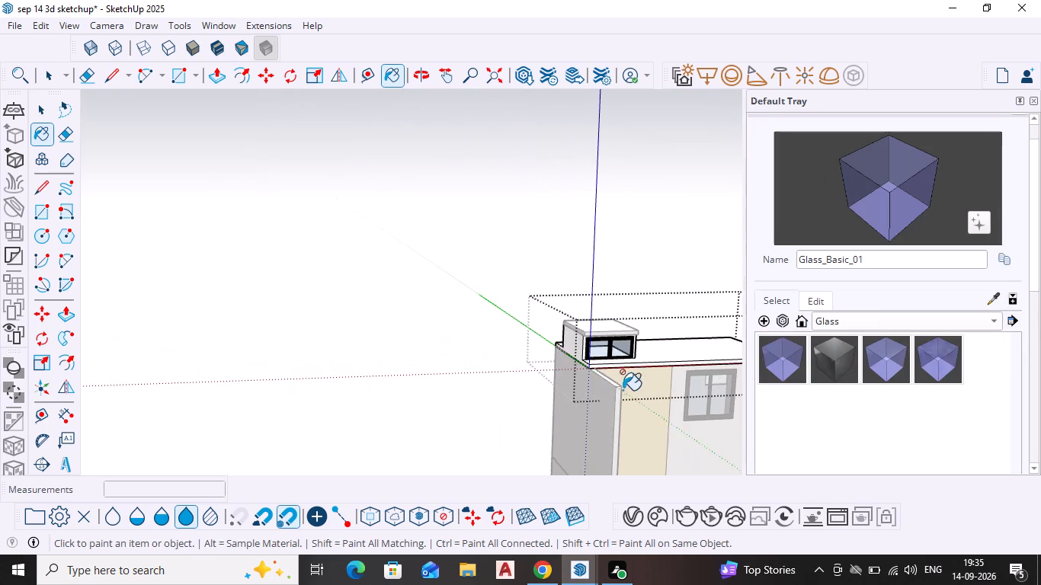
pyautogui.scroll(-1, 620, 382)
pyautogui.moveTo(619, 382); pyautogui.dragTo(482, 385, button='middle')
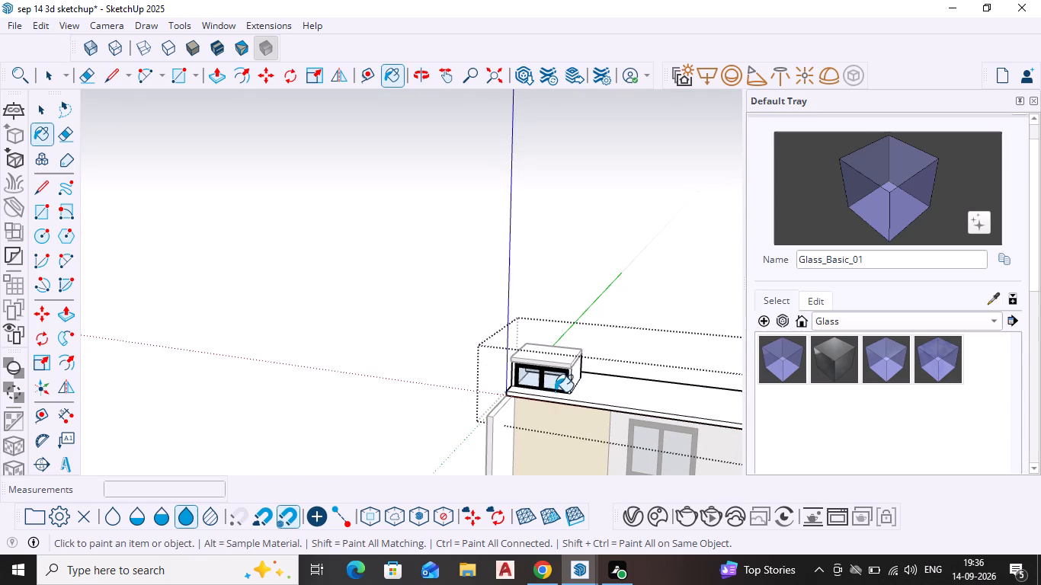
pyautogui.press('Escape')
pyautogui.press('space')
pyautogui.press('Escape')
# Examine the whole house model from the front and from above, including the rooftop box's window and the terrace accent wall.
pyautogui.scroll(-3, 527, 372)
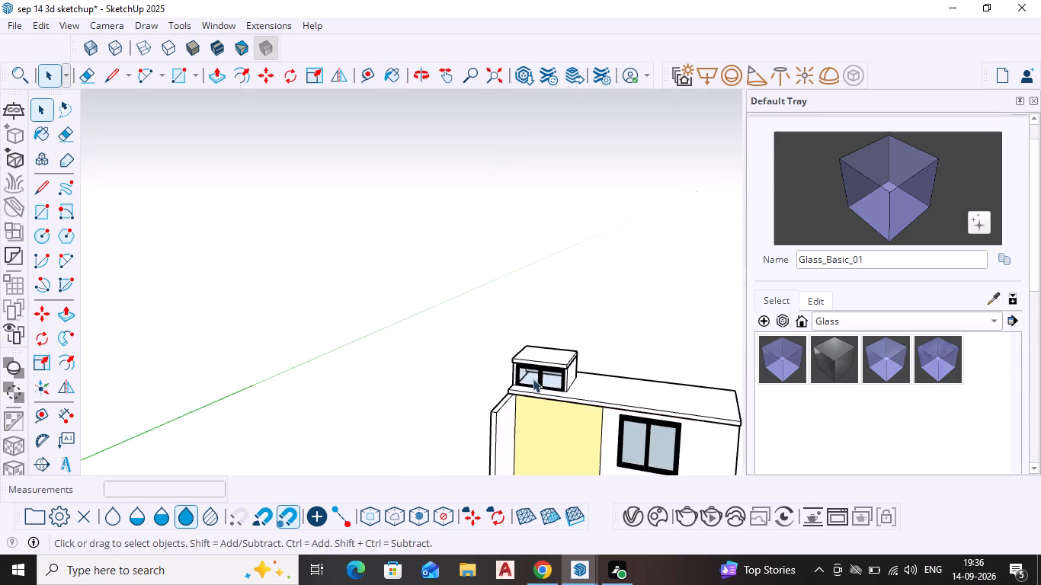
pyautogui.scroll(-1, 533, 379)
pyautogui.keyDown('shift'); pyautogui.moveTo(578, 417); pyautogui.dragTo(460, 185, button='middle'); pyautogui.keyUp('shift')
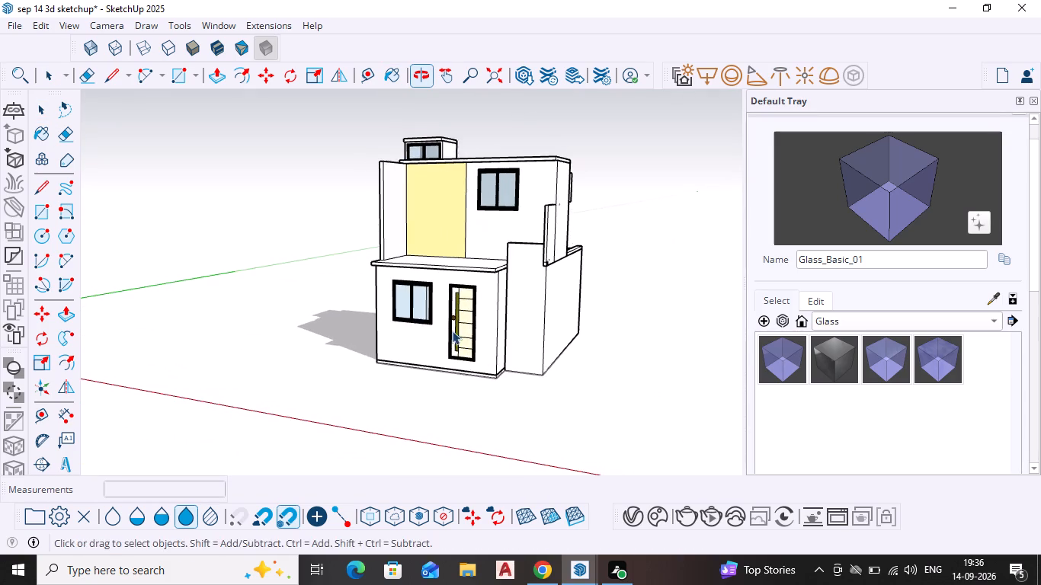
pyautogui.moveTo(439, 374); pyautogui.dragTo(510, 407, button='middle')
pyautogui.scroll(-1, 485, 266)
pyautogui.moveTo(485, 267); pyautogui.dragTo(486, 312, button='middle')
pyautogui.scroll(3, 482, 265)
pyautogui.scroll(-1, 501, 306)
pyautogui.moveTo(502, 307); pyautogui.dragTo(500, 322, button='middle')
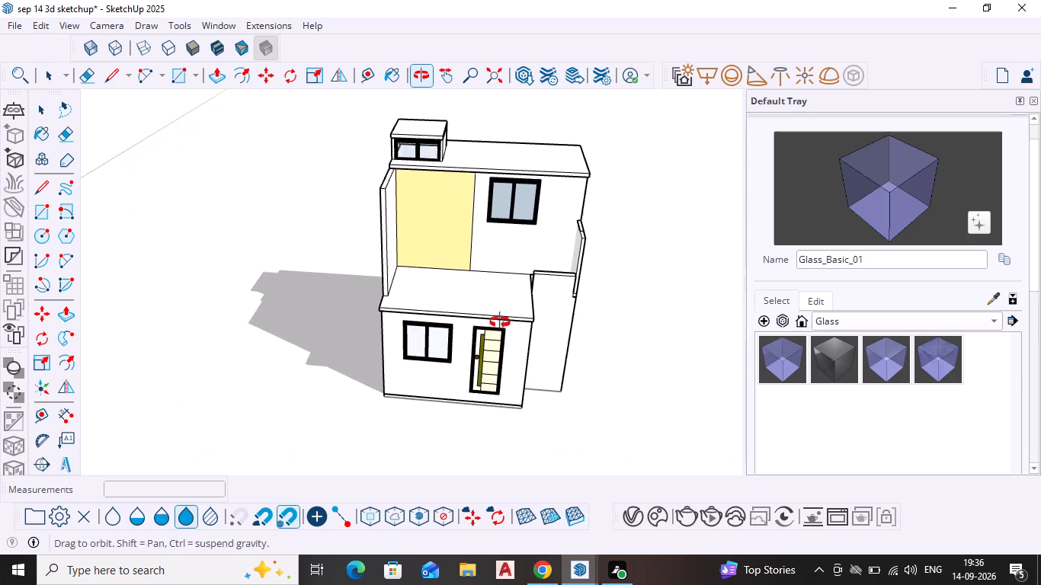
pyautogui.moveTo(500, 322); pyautogui.dragTo(402, 340, button='middle')
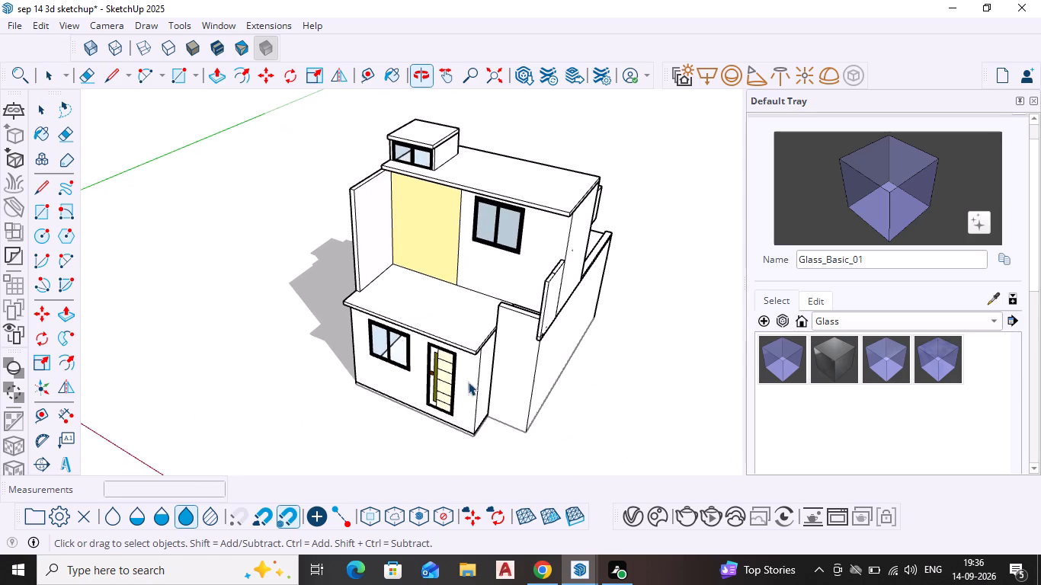
pyautogui.scroll(2, 528, 396)
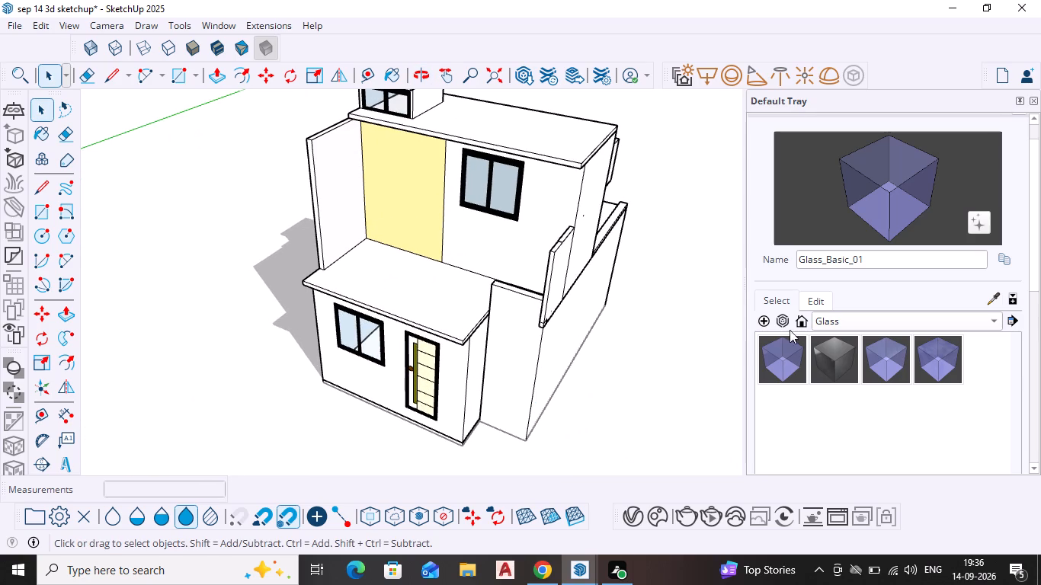
pyautogui.scroll(-2, 448, 291)
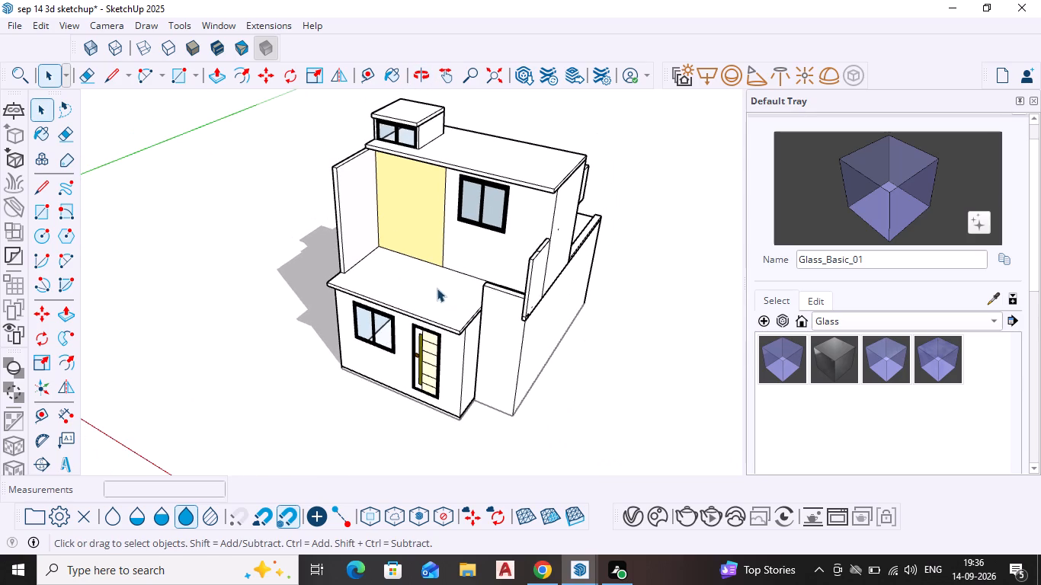
pyautogui.keyDown('shift'); pyautogui.scroll(-1, 414, 267); pyautogui.keyUp('shift')
pyautogui.keyDown('shift'); pyautogui.moveTo(414, 266); pyautogui.dragTo(407, 310, button='middle'); pyautogui.keyUp('shift')
pyautogui.scroll(2, 414, 375)
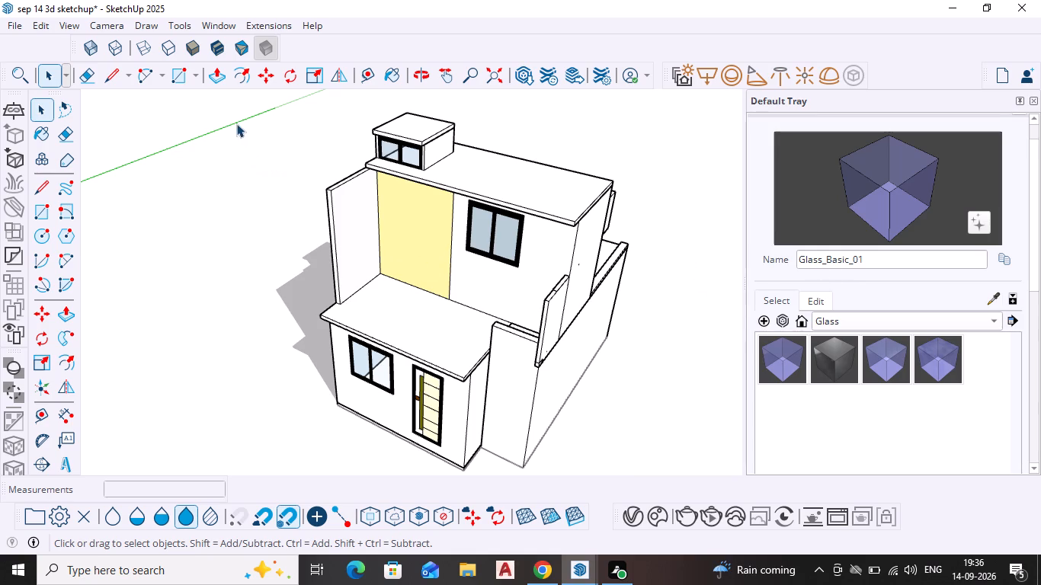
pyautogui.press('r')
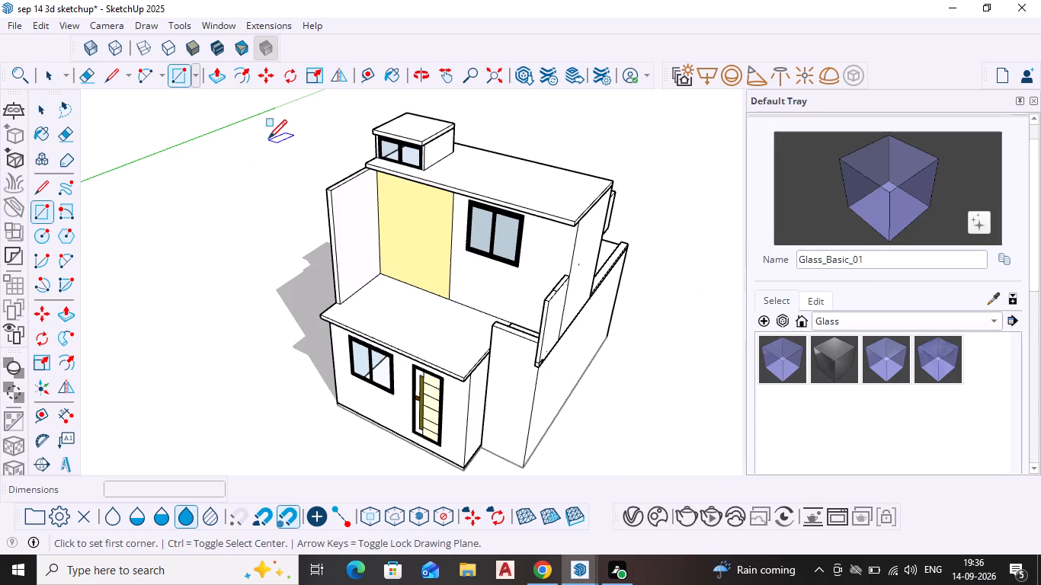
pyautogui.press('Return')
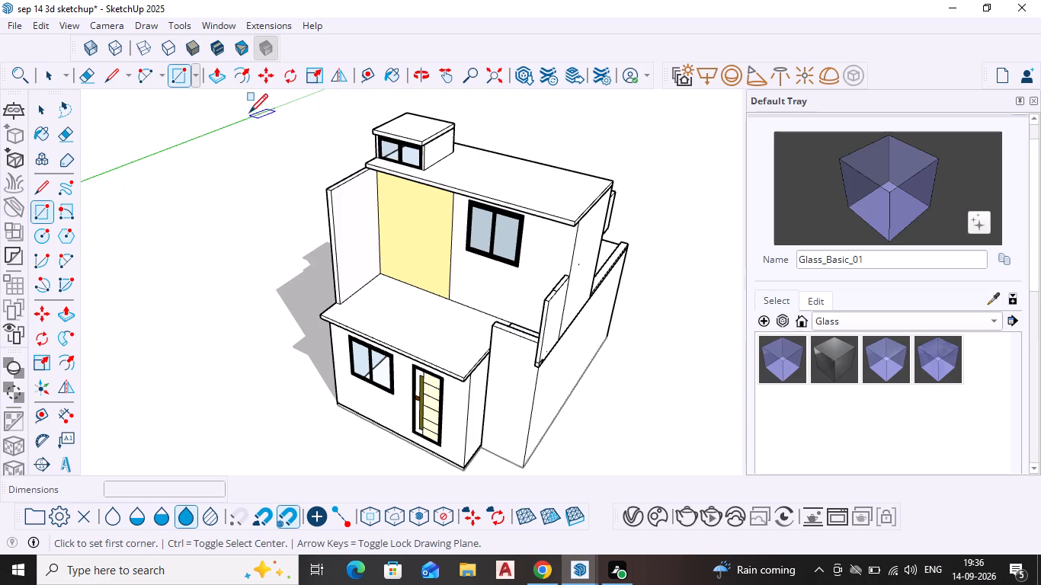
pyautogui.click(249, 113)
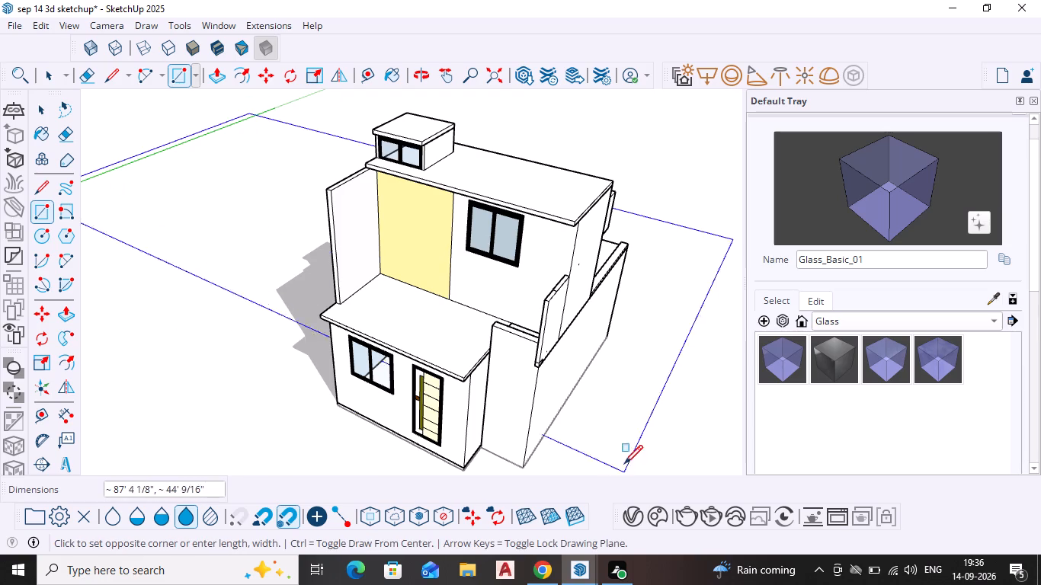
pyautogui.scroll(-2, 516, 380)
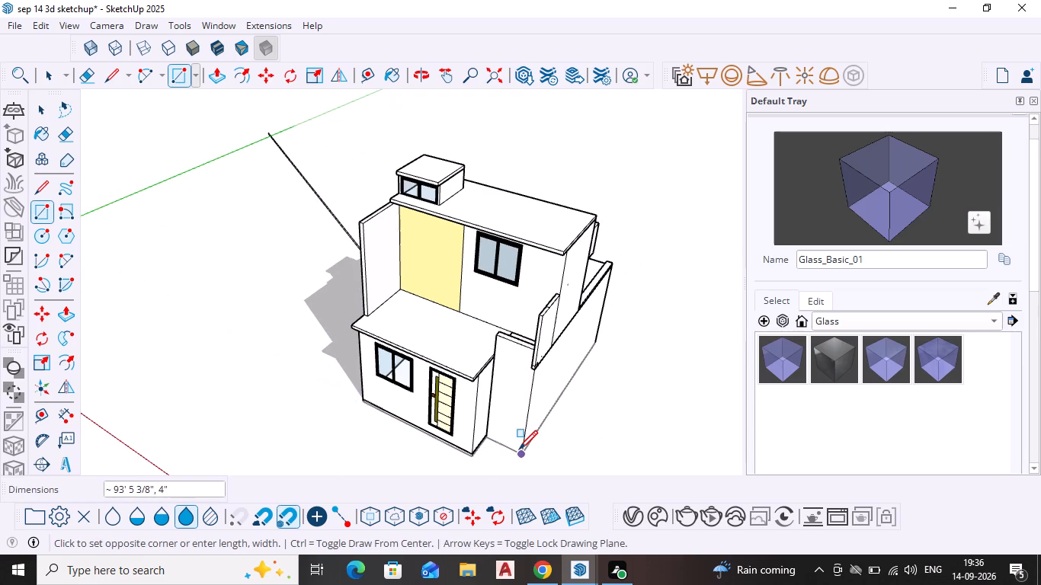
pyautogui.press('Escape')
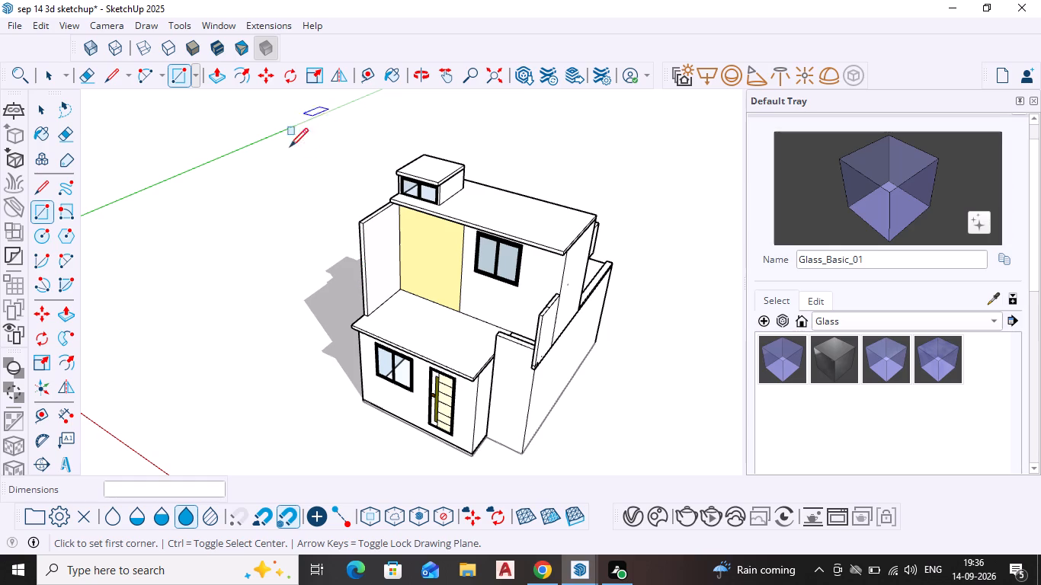
# Draw a line about 88' 6" long beside the house, and from its near end a line along the red axis across the front.
pyautogui.press('l')
pyautogui.press('Return')
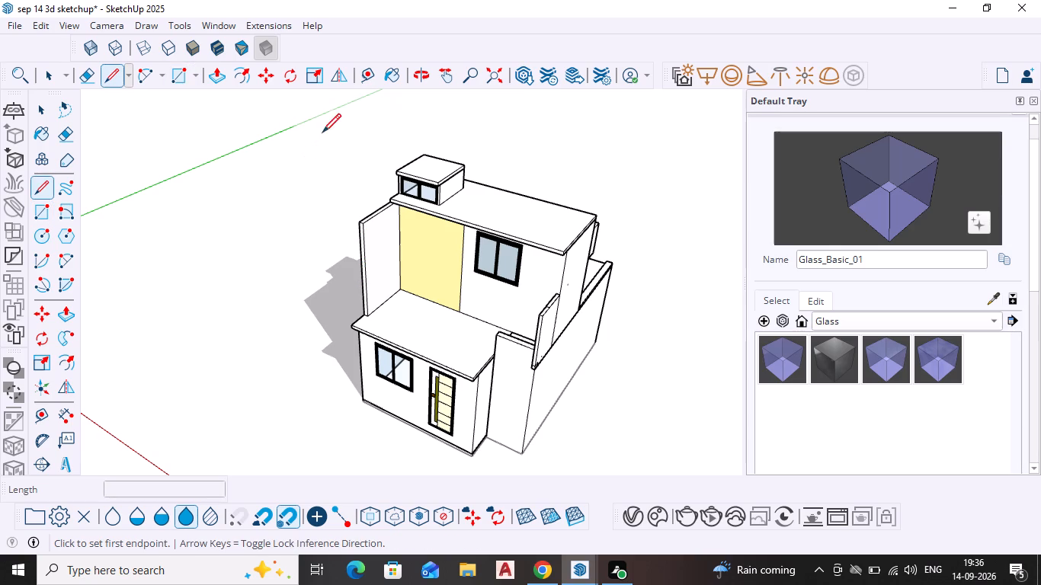
pyautogui.click(330, 118)
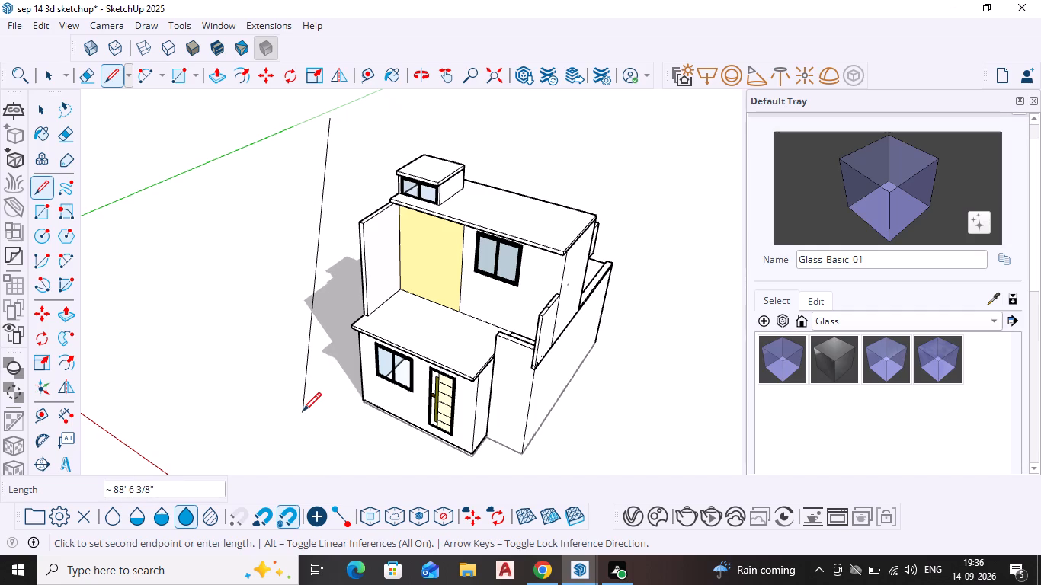
pyautogui.click(303, 413)
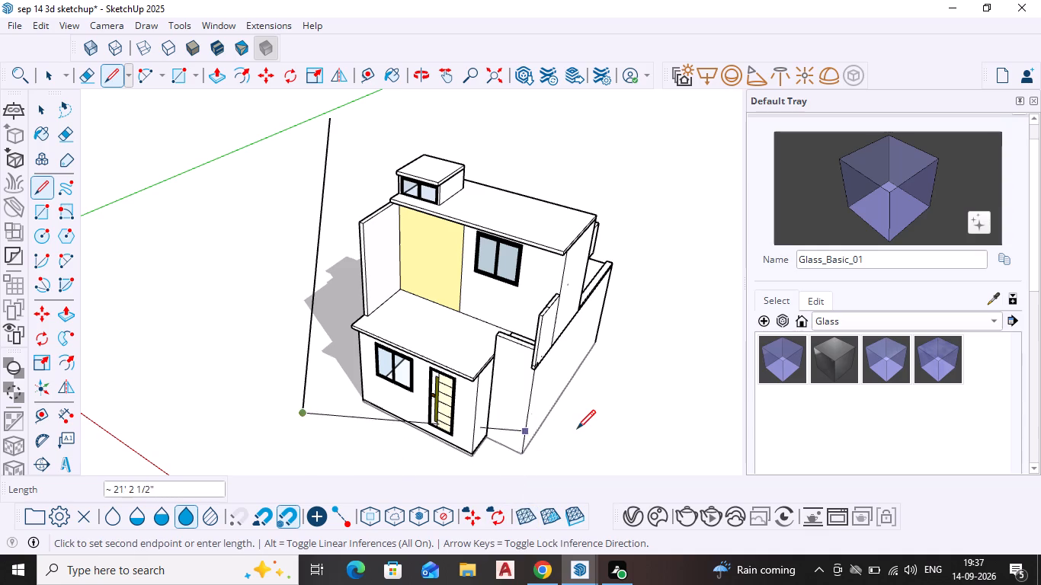
pyautogui.scroll(-4, 577, 430)
pyautogui.click(523, 478)
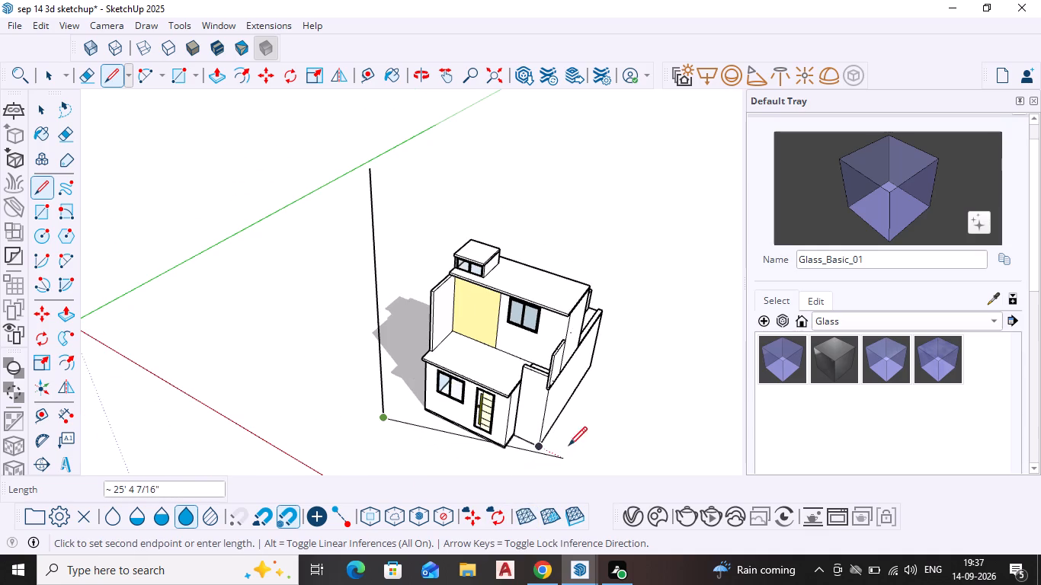
pyautogui.scroll(-3, 503, 436)
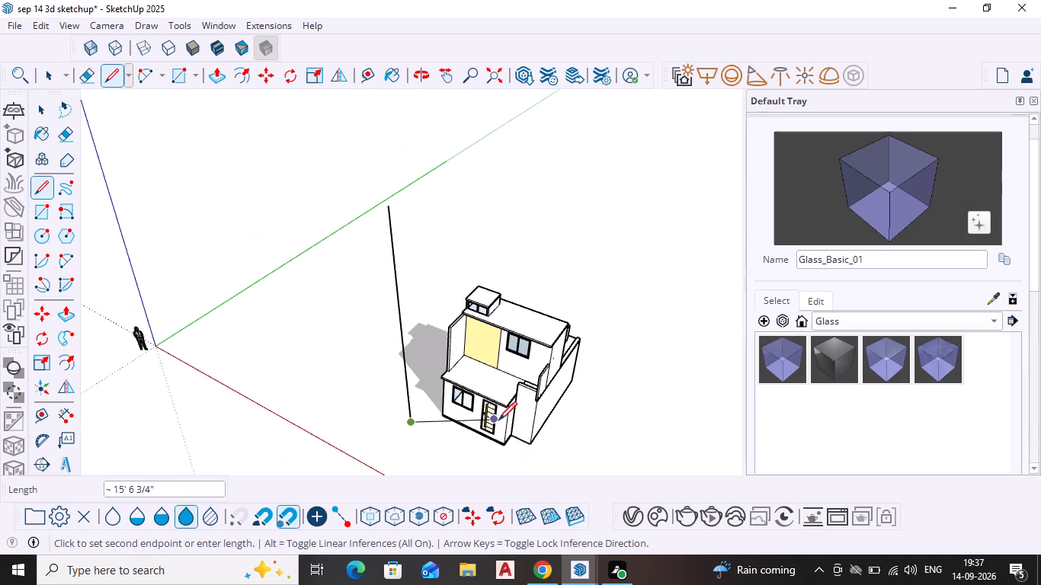
pyautogui.keyDown('shift'); pyautogui.moveTo(495, 421); pyautogui.dragTo(484, 360, button='middle'); pyautogui.keyUp('shift')
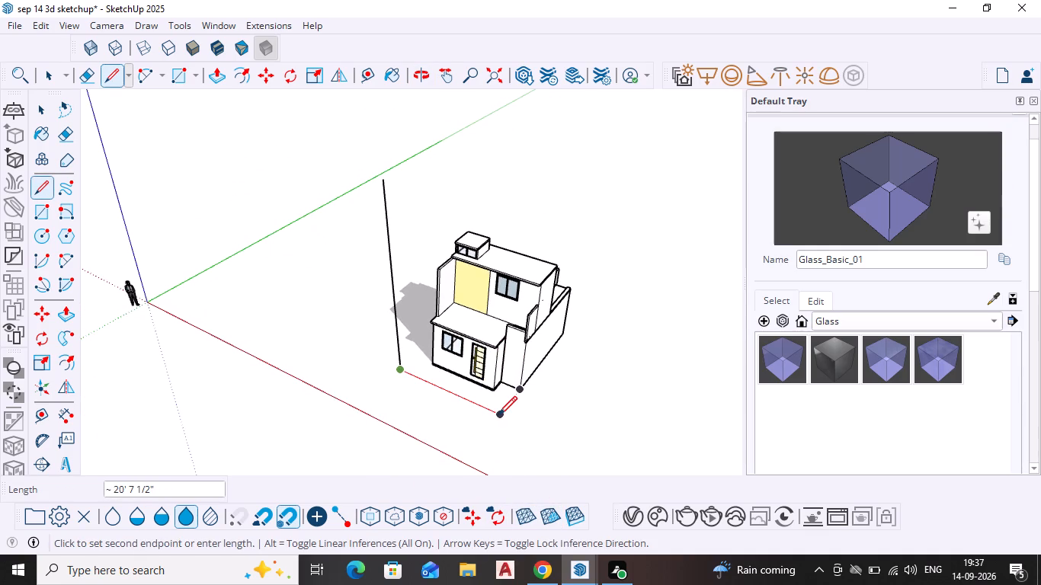
pyautogui.click(537, 436)
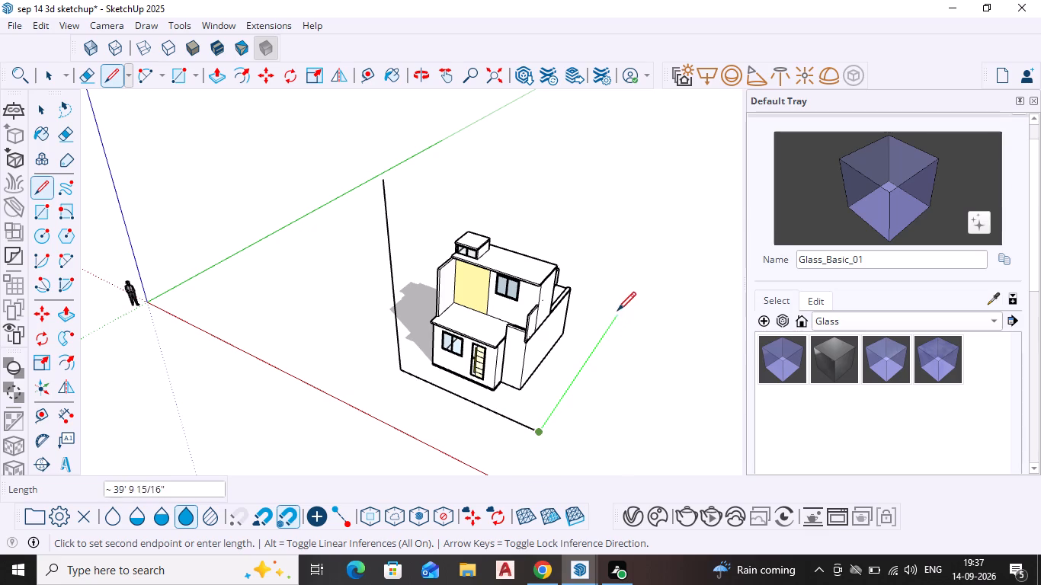
# Close an upright outline before the house with a vertical line about 40' 3", a red-axis top line, a 39' 1" line down and a short closing line.
pyautogui.click(568, 210)
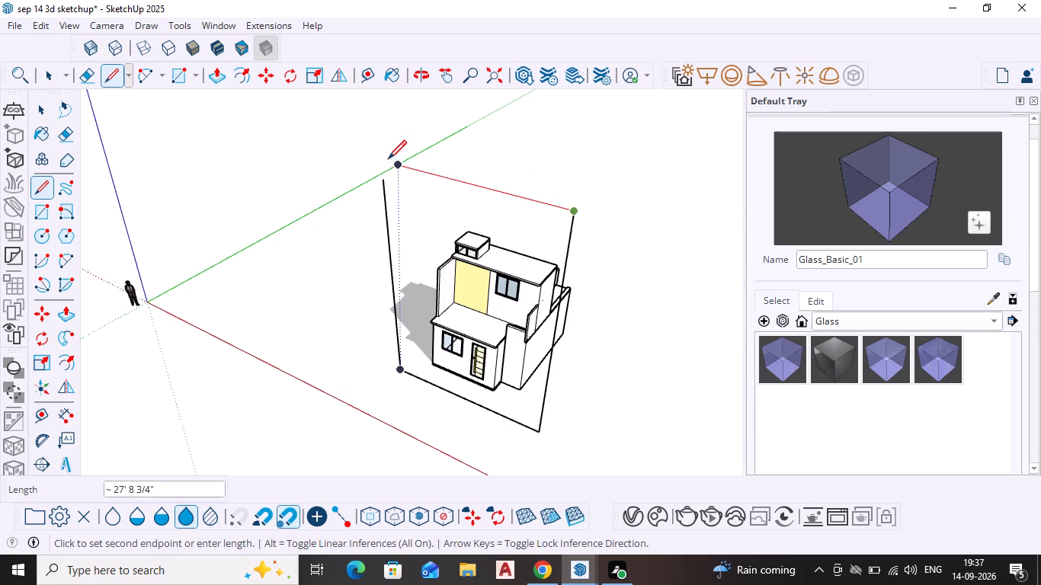
pyautogui.click(383, 158)
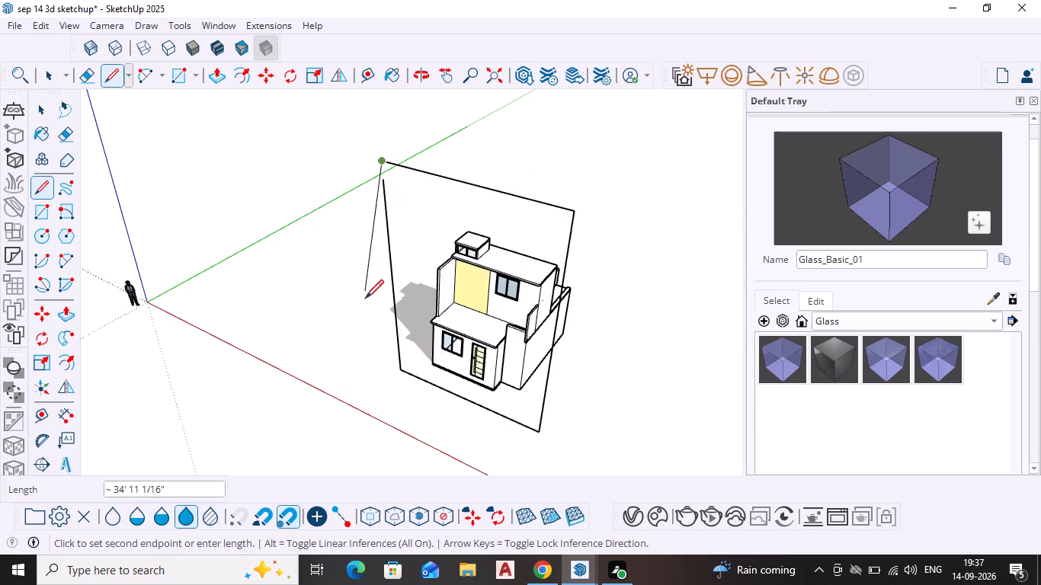
pyautogui.scroll(6, 385, 379)
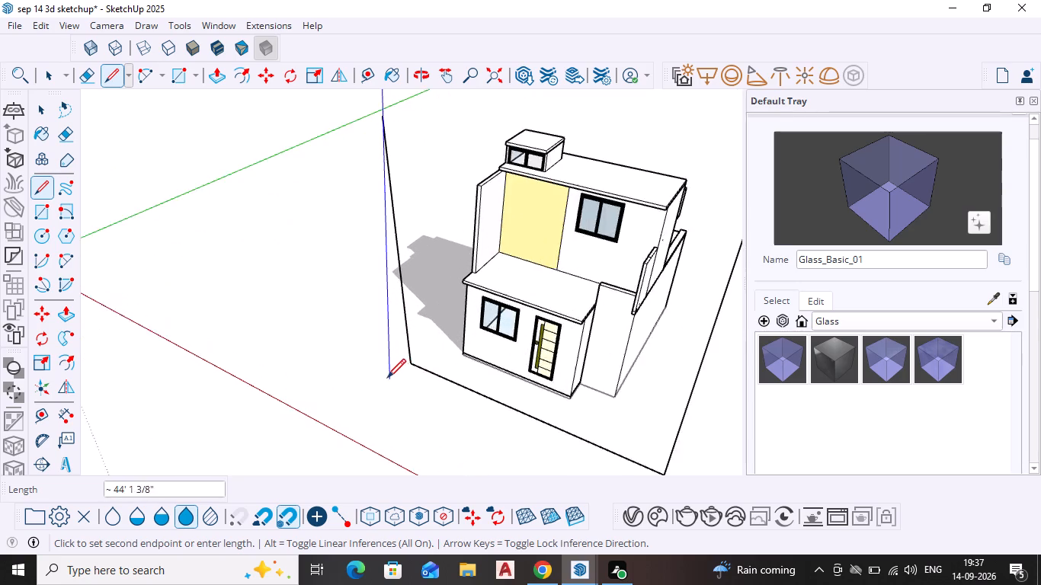
pyautogui.scroll(3, 387, 379)
pyautogui.click(392, 330)
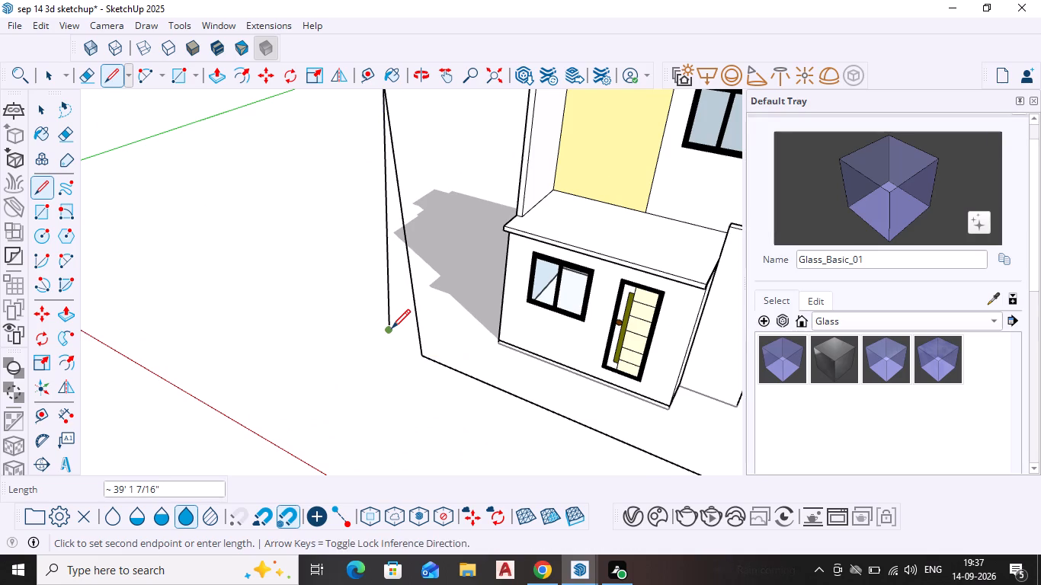
pyautogui.click(427, 353)
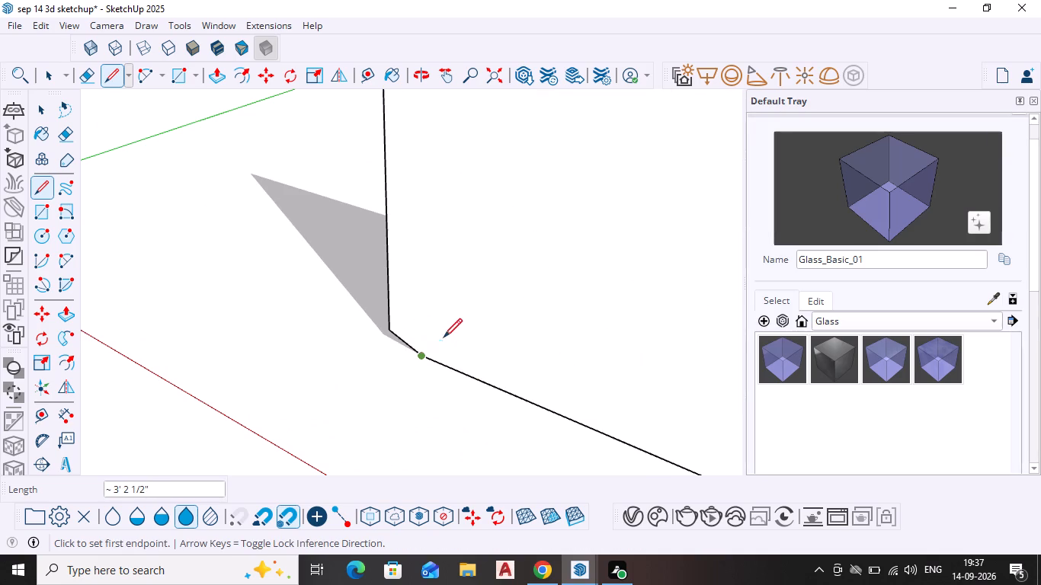
pyautogui.press('Escape')
# Move the new upright face by its lower corner about 30' 9" to a position above and behind the house's roof.
pyautogui.scroll(-10, 464, 318)
pyautogui.press('space')
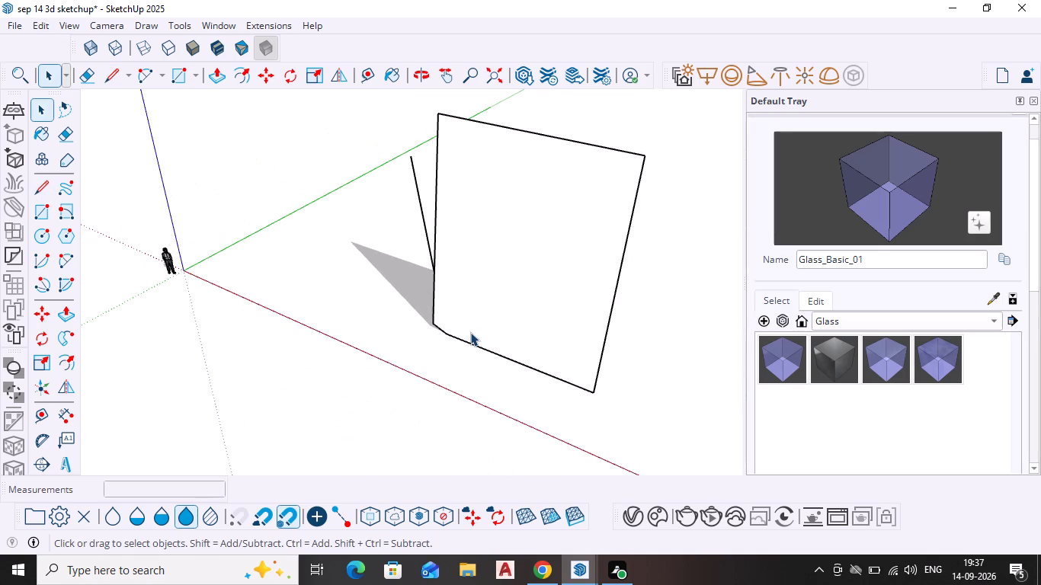
pyautogui.click(476, 311)
pyautogui.scroll(4, 476, 311)
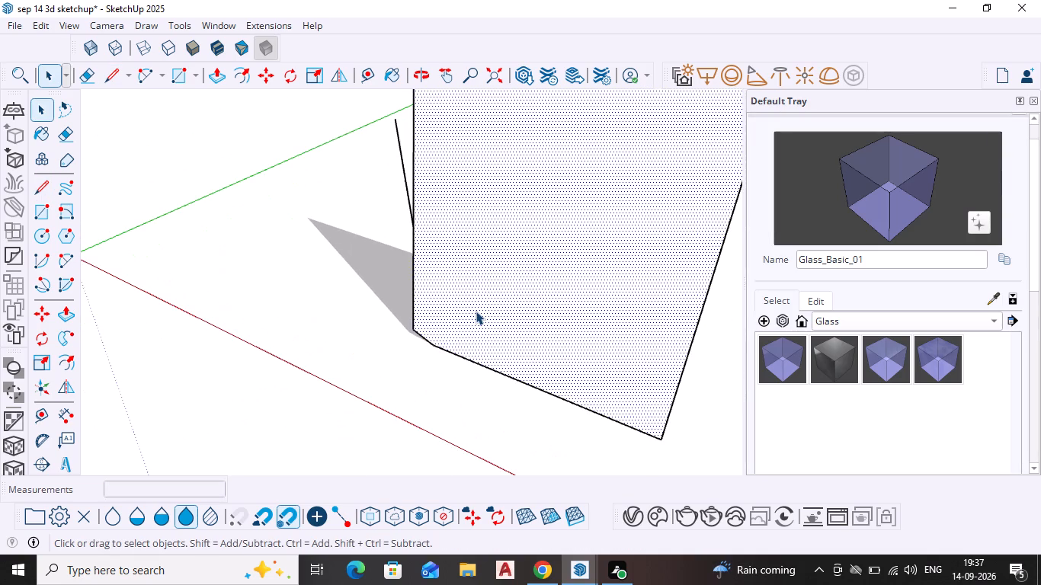
pyautogui.press('m')
pyautogui.press('Return')
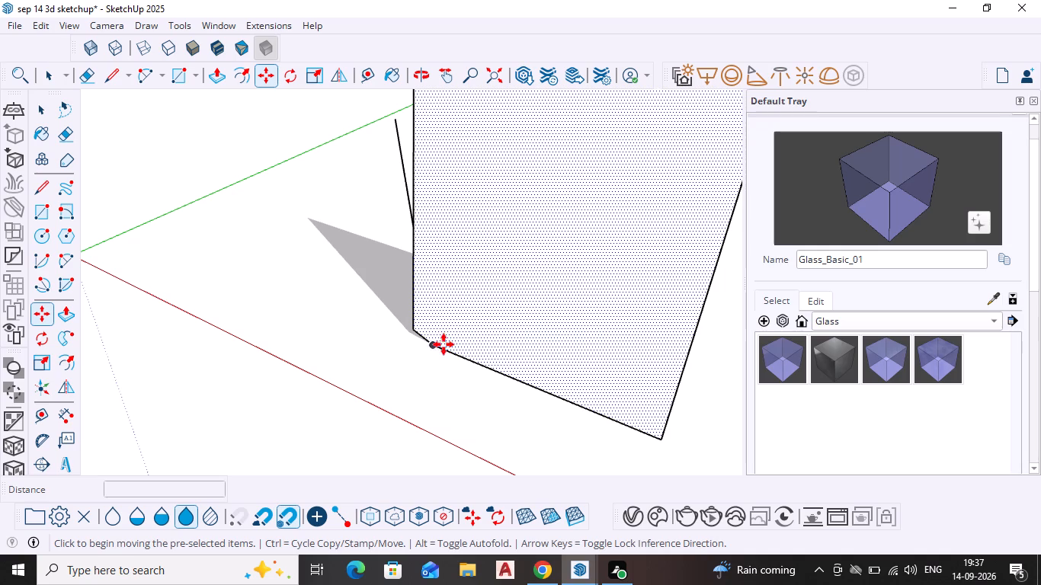
pyautogui.click(414, 333)
pyautogui.scroll(-4, 463, 244)
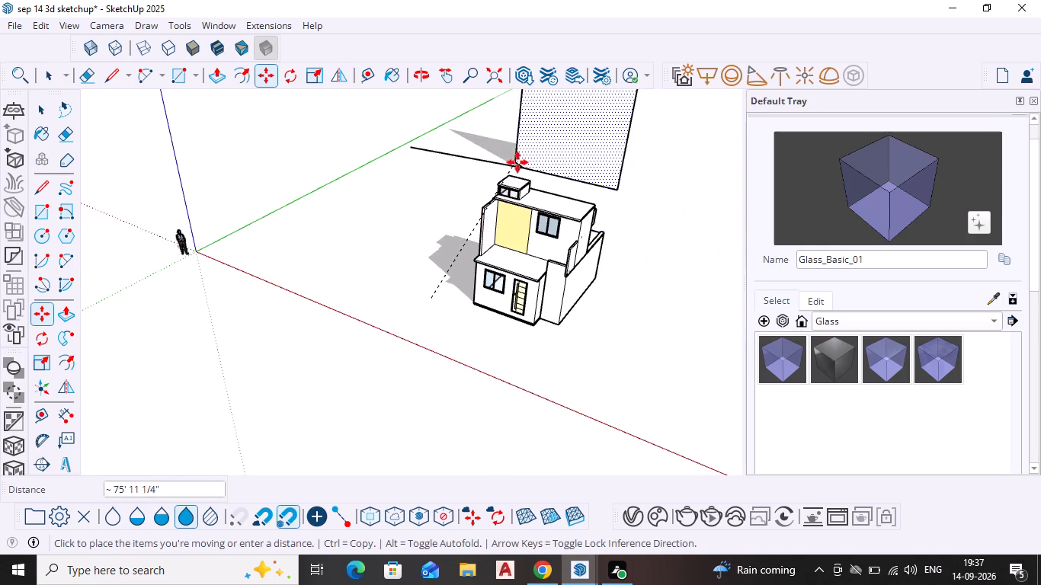
pyautogui.keyDown('shift'); pyautogui.moveTo(504, 193); pyautogui.dragTo(502, 199, button='middle'); pyautogui.keyUp('shift')
pyautogui.keyDown('shift'); pyautogui.scroll(-1, 503, 195); pyautogui.keyUp('shift')
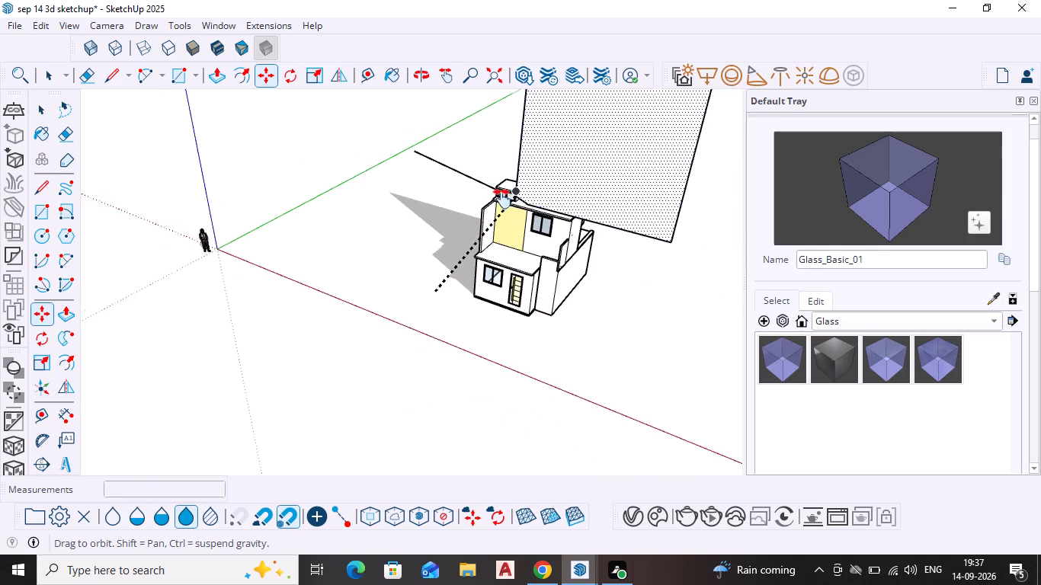
pyautogui.keyDown('shift'); pyautogui.moveTo(502, 199); pyautogui.dragTo(690, 331, button='middle'); pyautogui.keyUp('shift')
pyautogui.keyDown('shift'); pyautogui.moveTo(629, 338); pyautogui.dragTo(574, 321, button='middle'); pyautogui.keyUp('shift')
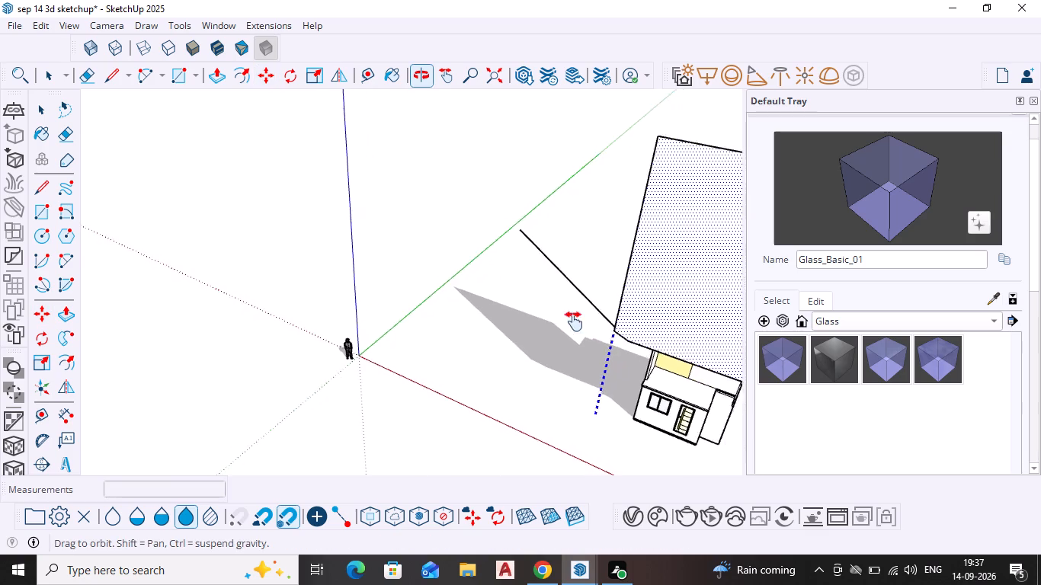
pyautogui.keyDown('shift'); pyautogui.moveTo(574, 321); pyautogui.dragTo(398, 271, button='middle'); pyautogui.keyUp('shift')
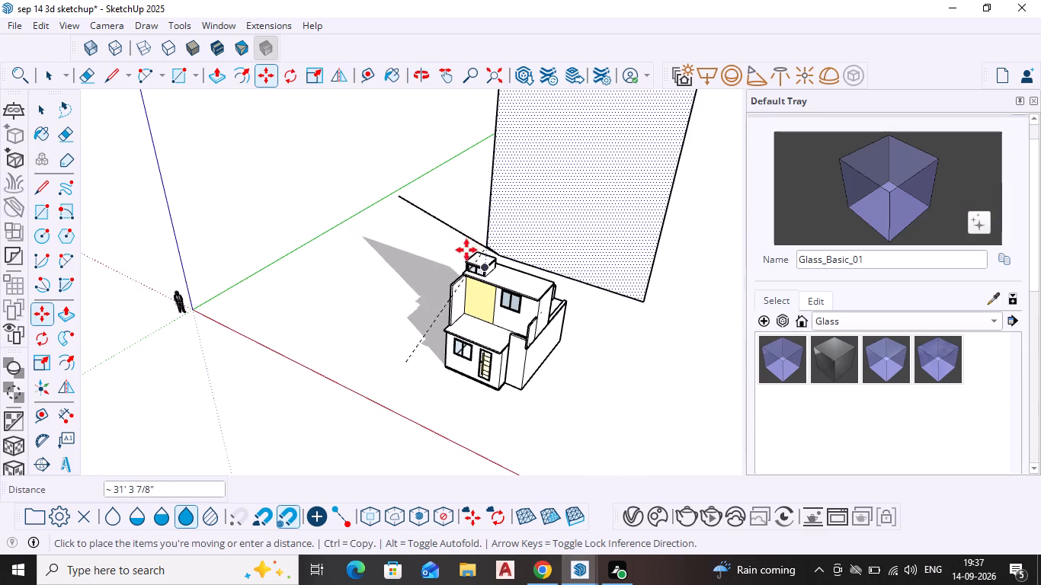
pyautogui.scroll(4, 473, 252)
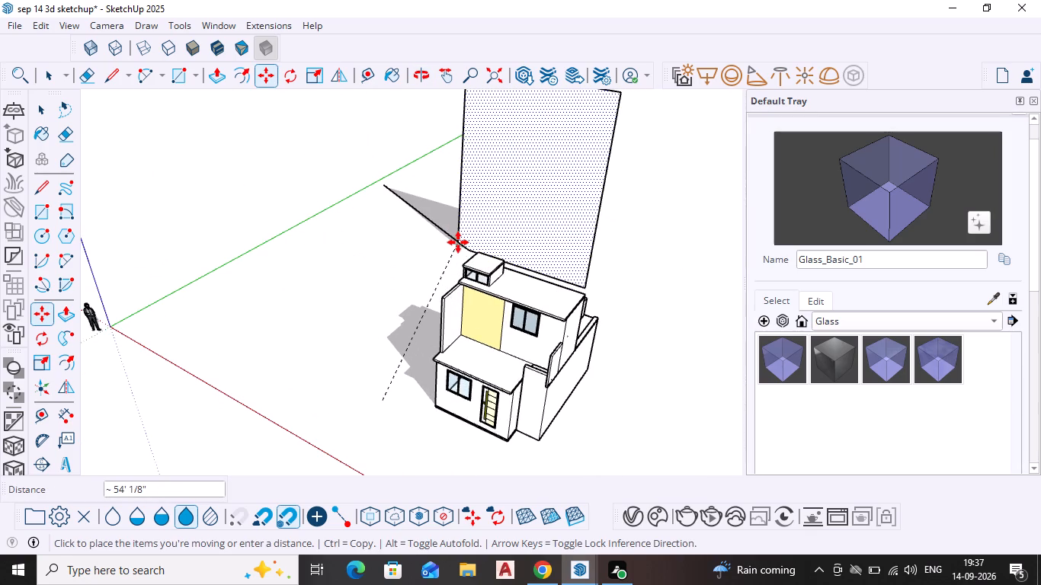
pyautogui.click(478, 247)
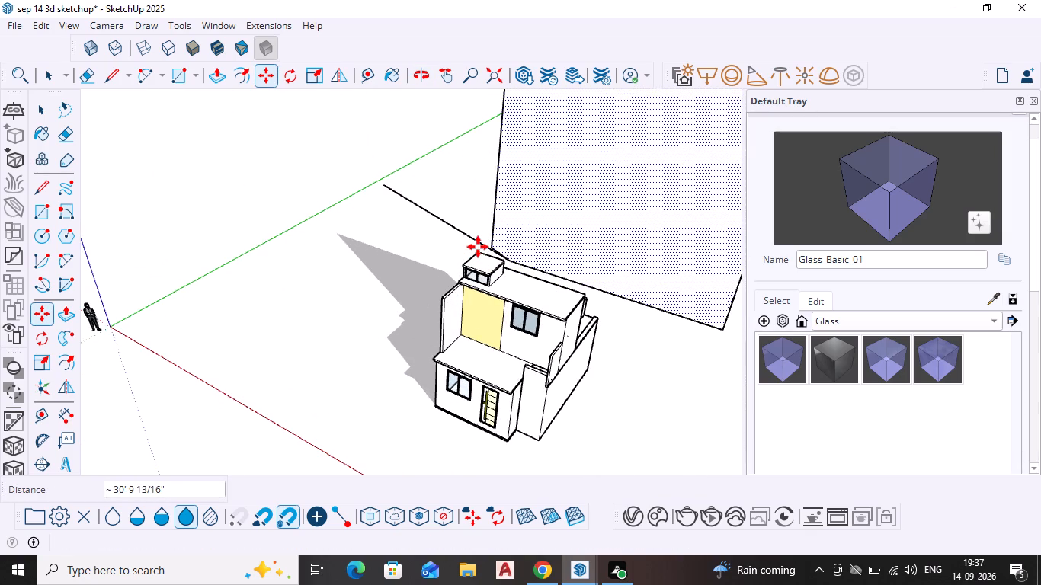
# Delete the stray line extending from the upright face's lower corner.
pyautogui.press('space')
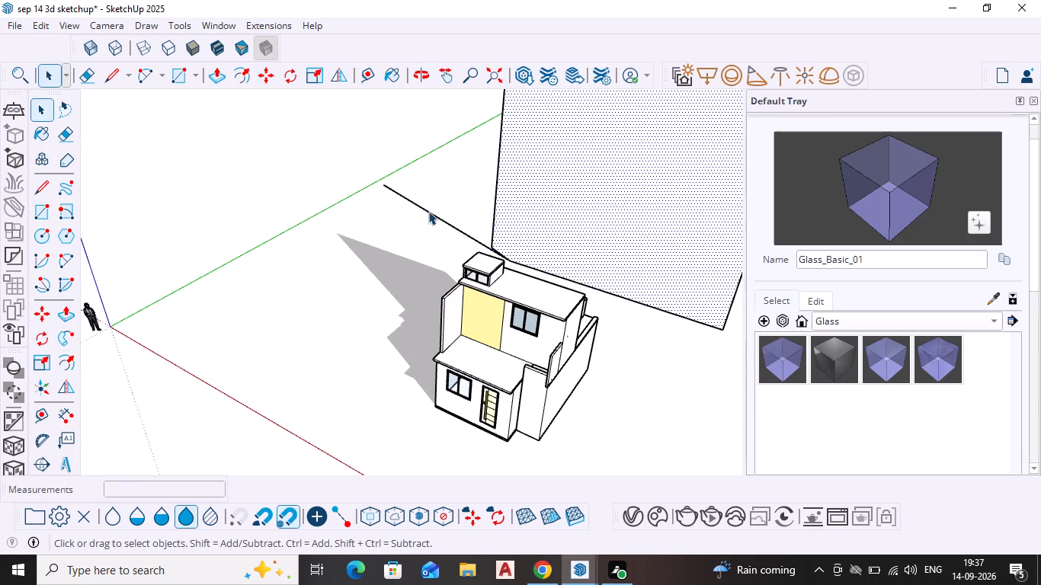
pyautogui.click(429, 210)
pyautogui.press('Delete')
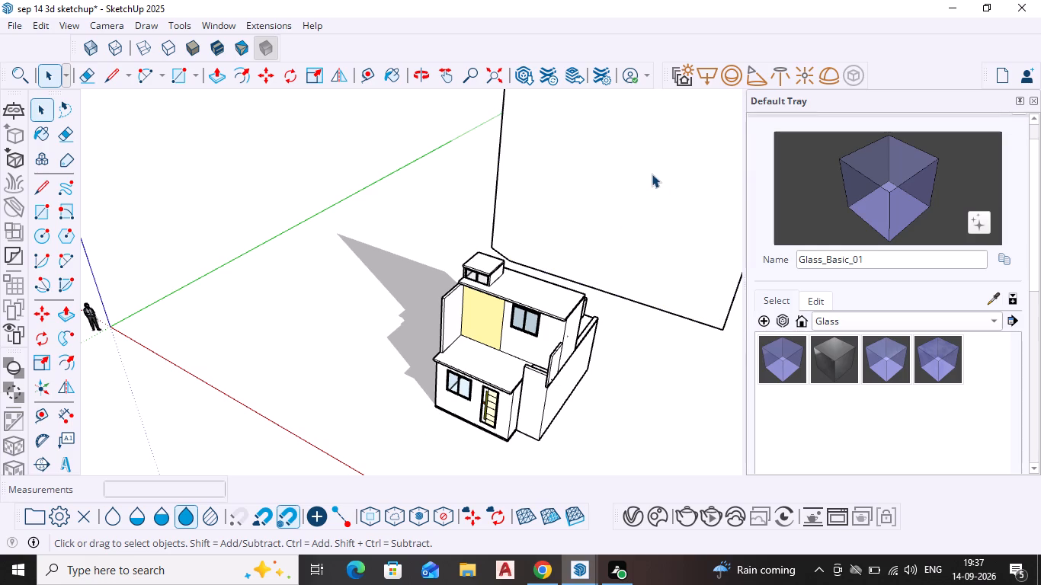
# Move the upright face together with its bounding edges from its lower corner closer to the rooftop box.
pyautogui.middleClick(580, 232)
pyautogui.doubleClick(581, 222)
pyautogui.scroll(3, 546, 224)
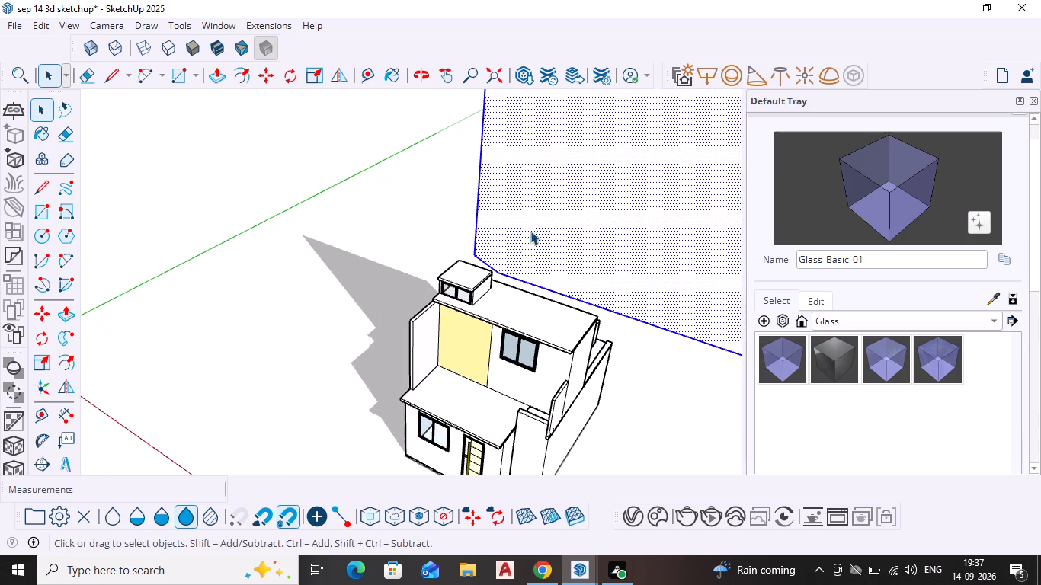
pyautogui.press('m')
pyautogui.press('Return')
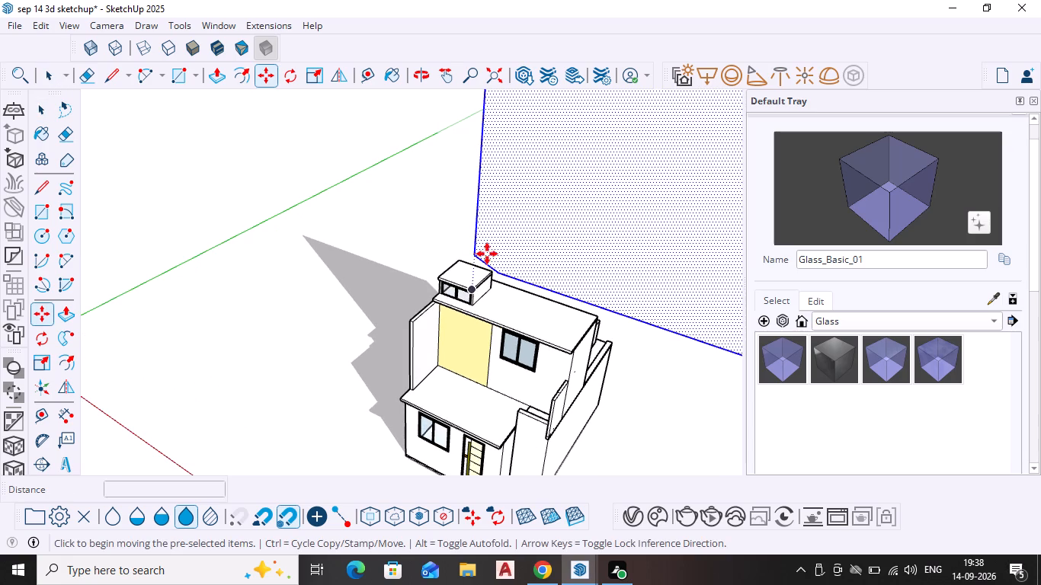
pyautogui.click(476, 249)
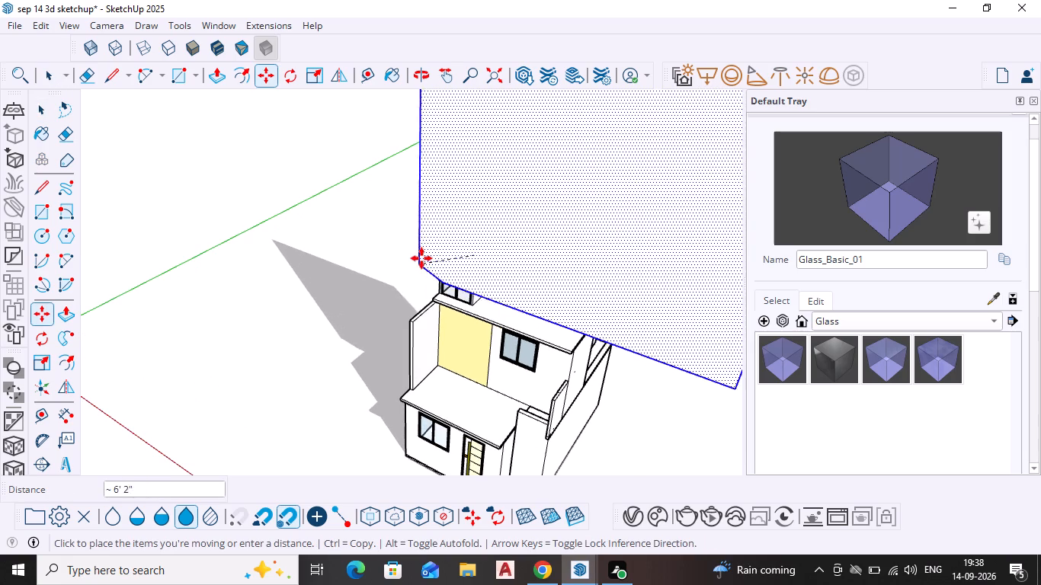
pyautogui.click(428, 244)
pyautogui.press('Escape')
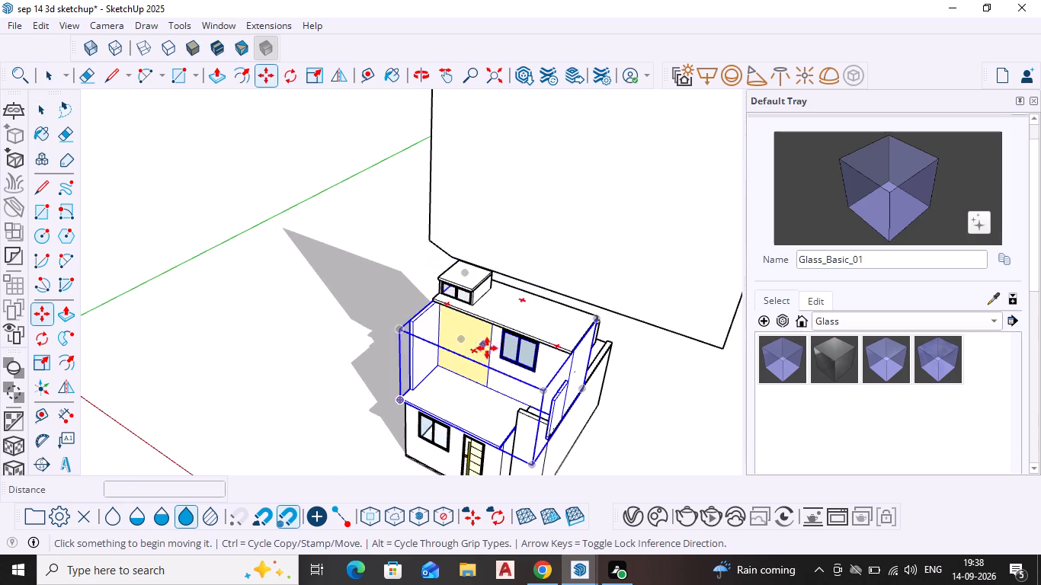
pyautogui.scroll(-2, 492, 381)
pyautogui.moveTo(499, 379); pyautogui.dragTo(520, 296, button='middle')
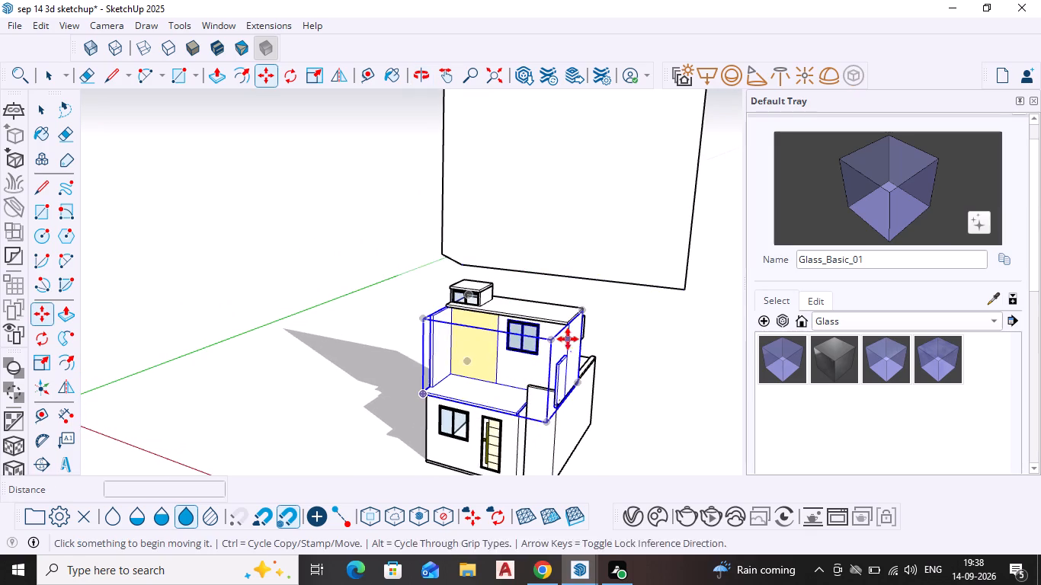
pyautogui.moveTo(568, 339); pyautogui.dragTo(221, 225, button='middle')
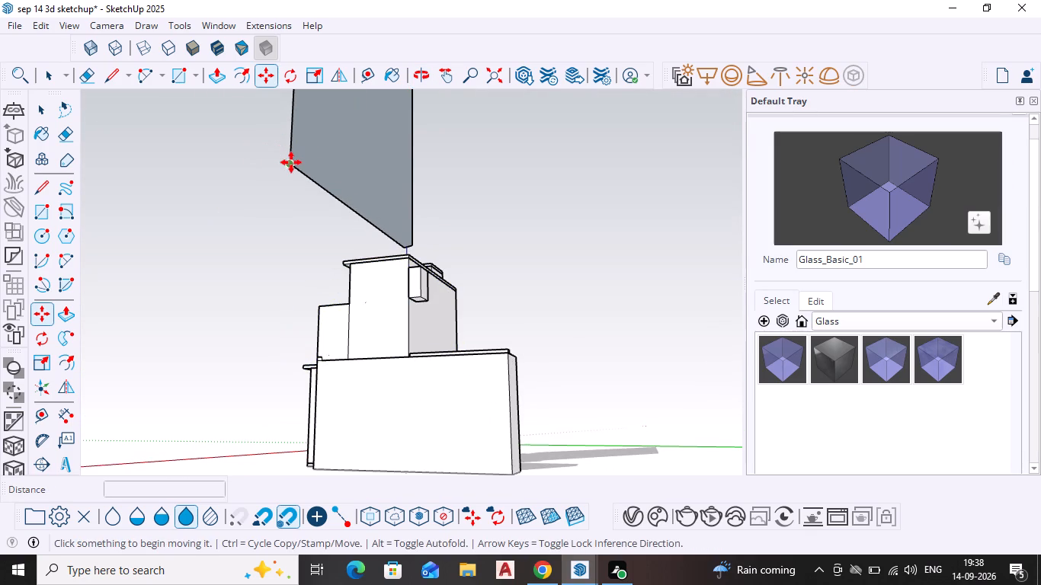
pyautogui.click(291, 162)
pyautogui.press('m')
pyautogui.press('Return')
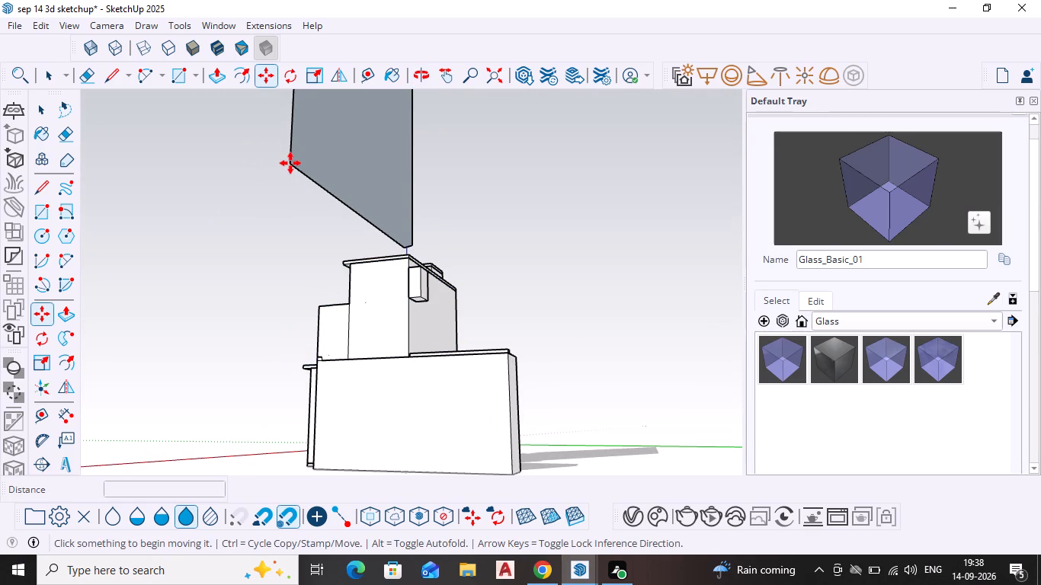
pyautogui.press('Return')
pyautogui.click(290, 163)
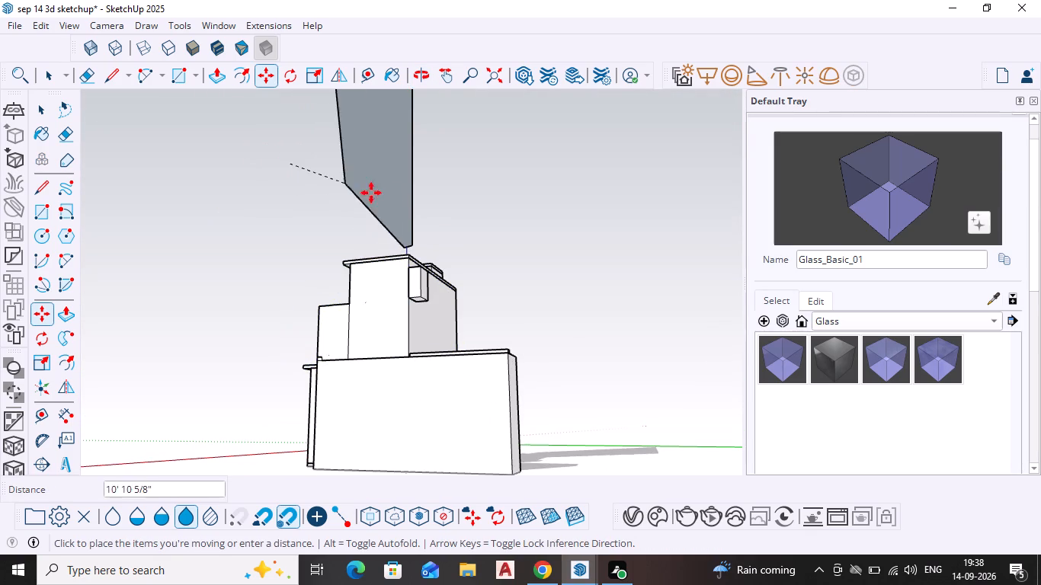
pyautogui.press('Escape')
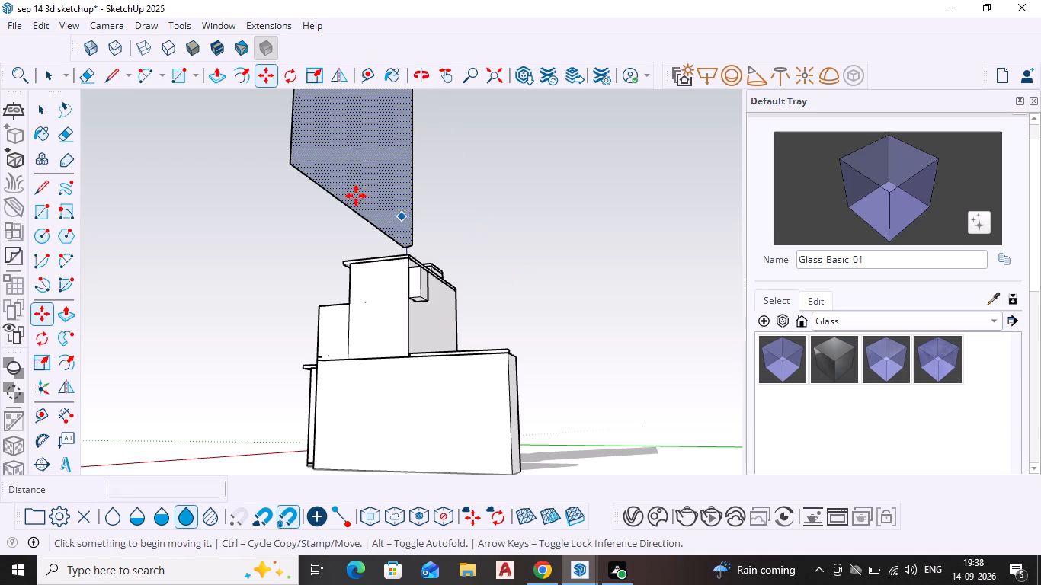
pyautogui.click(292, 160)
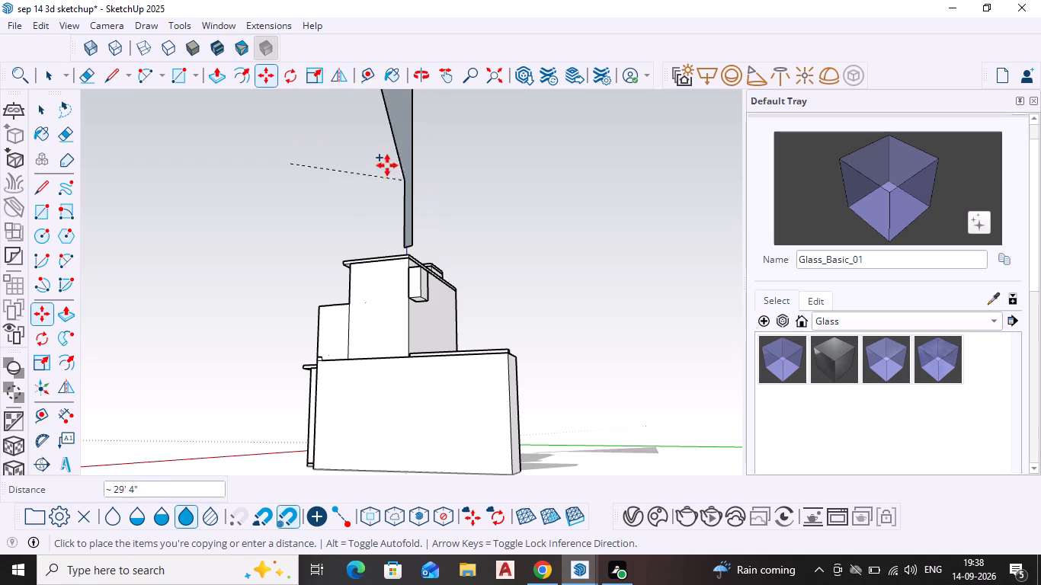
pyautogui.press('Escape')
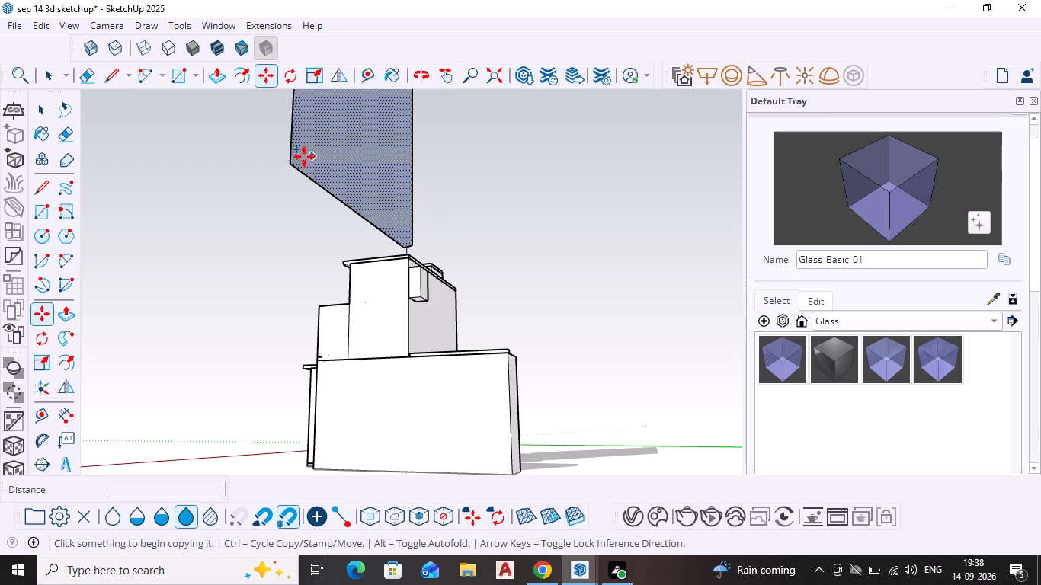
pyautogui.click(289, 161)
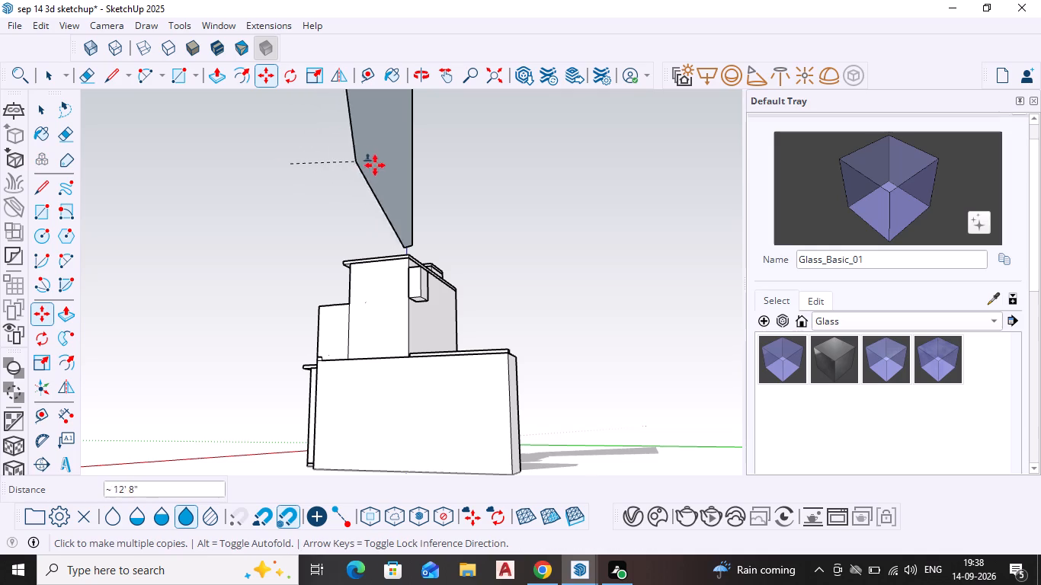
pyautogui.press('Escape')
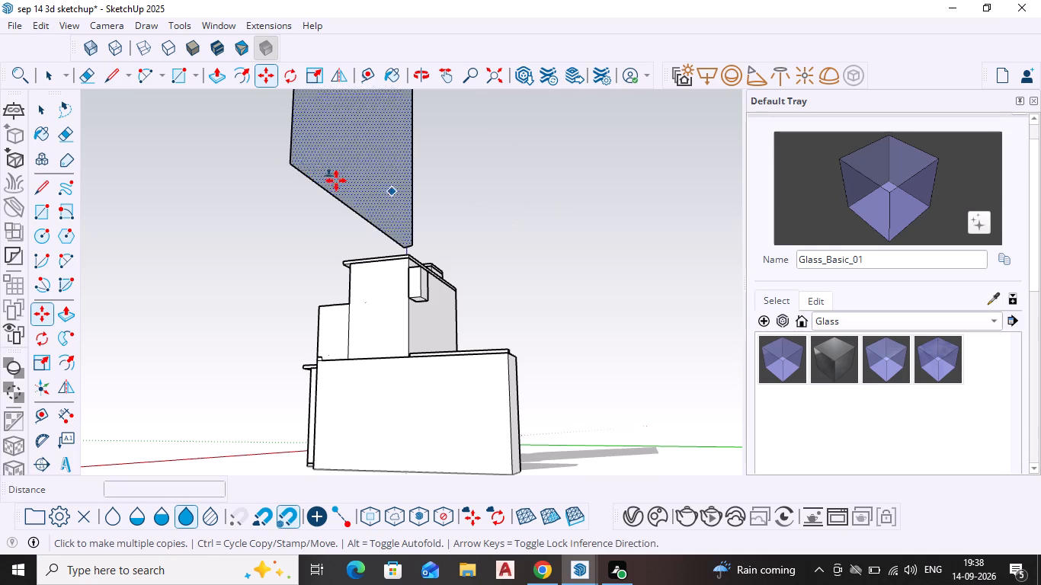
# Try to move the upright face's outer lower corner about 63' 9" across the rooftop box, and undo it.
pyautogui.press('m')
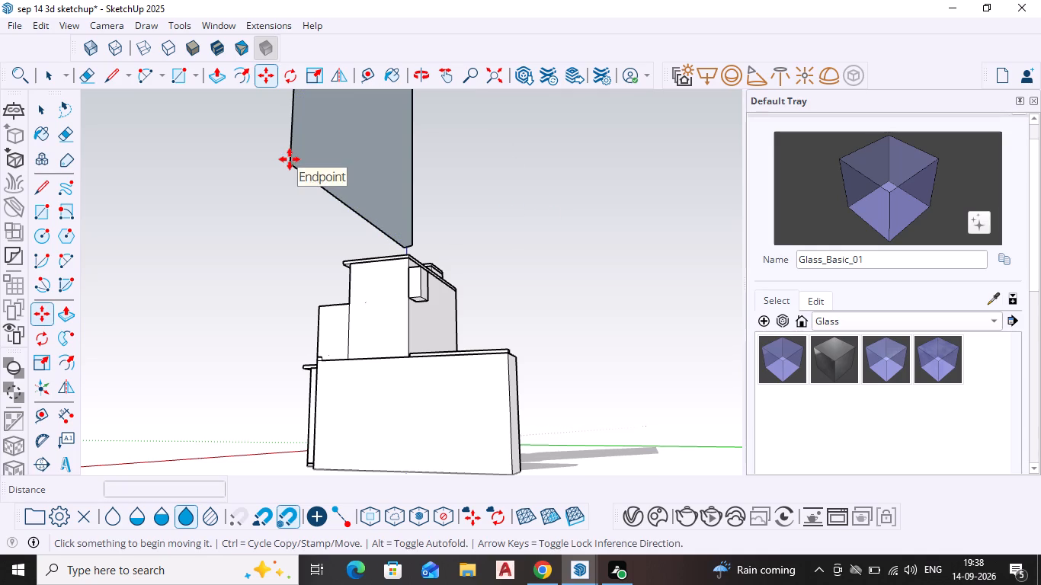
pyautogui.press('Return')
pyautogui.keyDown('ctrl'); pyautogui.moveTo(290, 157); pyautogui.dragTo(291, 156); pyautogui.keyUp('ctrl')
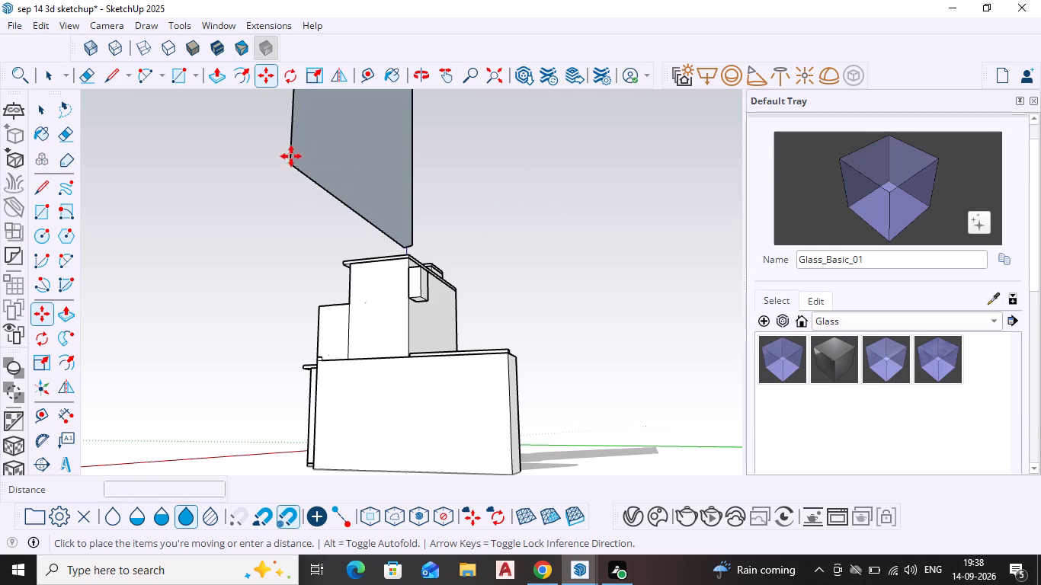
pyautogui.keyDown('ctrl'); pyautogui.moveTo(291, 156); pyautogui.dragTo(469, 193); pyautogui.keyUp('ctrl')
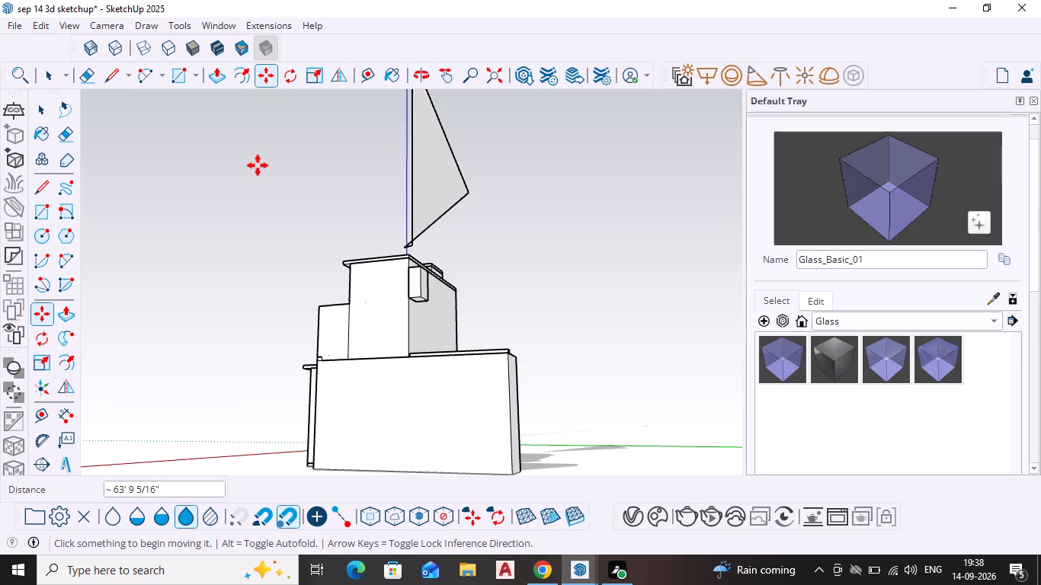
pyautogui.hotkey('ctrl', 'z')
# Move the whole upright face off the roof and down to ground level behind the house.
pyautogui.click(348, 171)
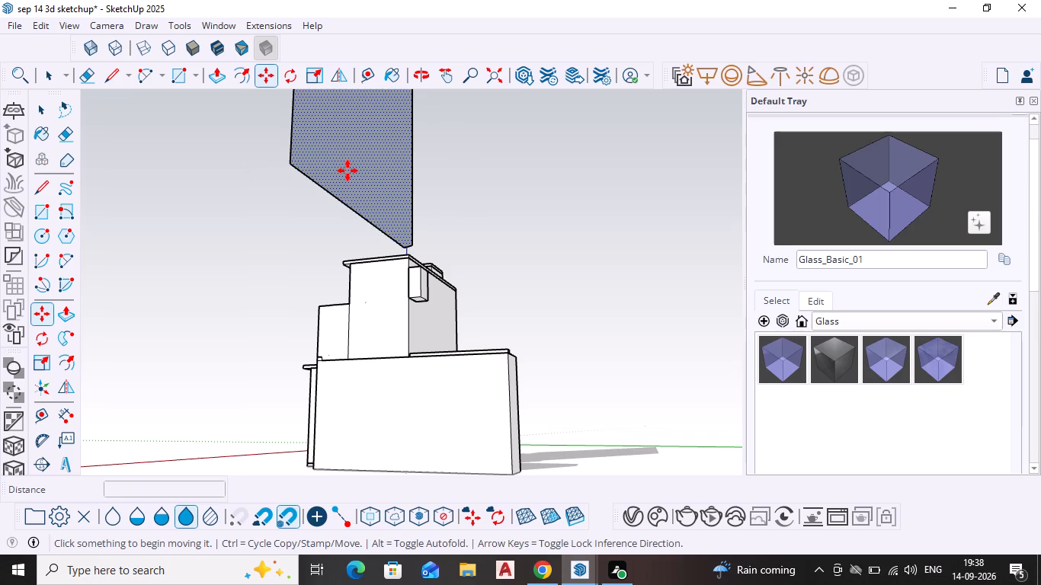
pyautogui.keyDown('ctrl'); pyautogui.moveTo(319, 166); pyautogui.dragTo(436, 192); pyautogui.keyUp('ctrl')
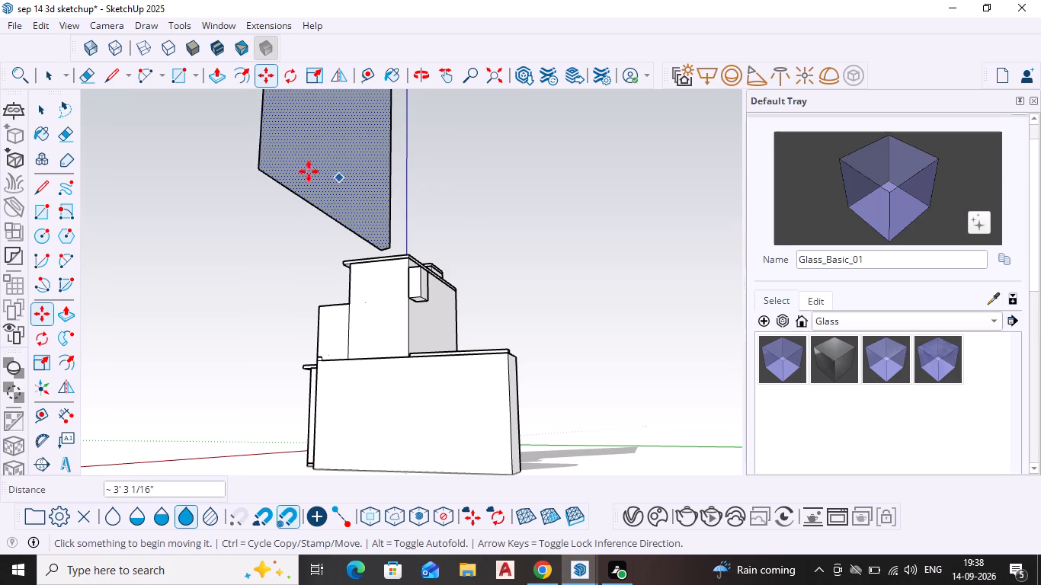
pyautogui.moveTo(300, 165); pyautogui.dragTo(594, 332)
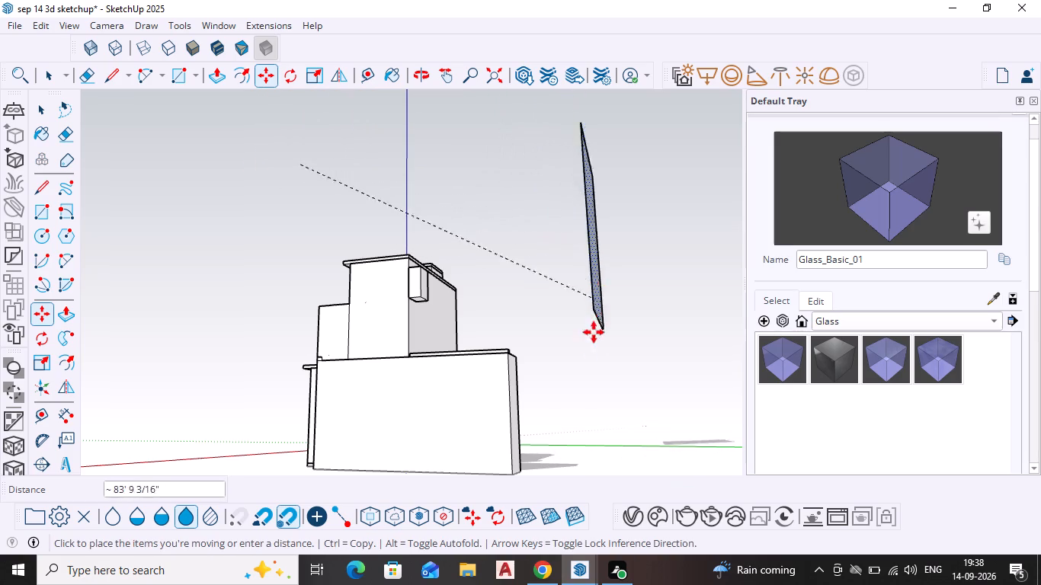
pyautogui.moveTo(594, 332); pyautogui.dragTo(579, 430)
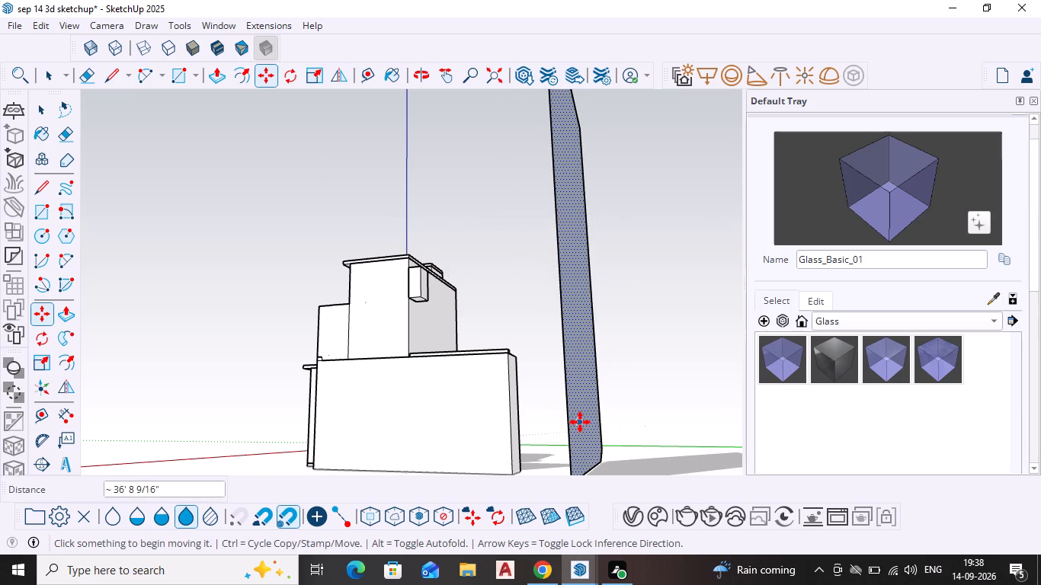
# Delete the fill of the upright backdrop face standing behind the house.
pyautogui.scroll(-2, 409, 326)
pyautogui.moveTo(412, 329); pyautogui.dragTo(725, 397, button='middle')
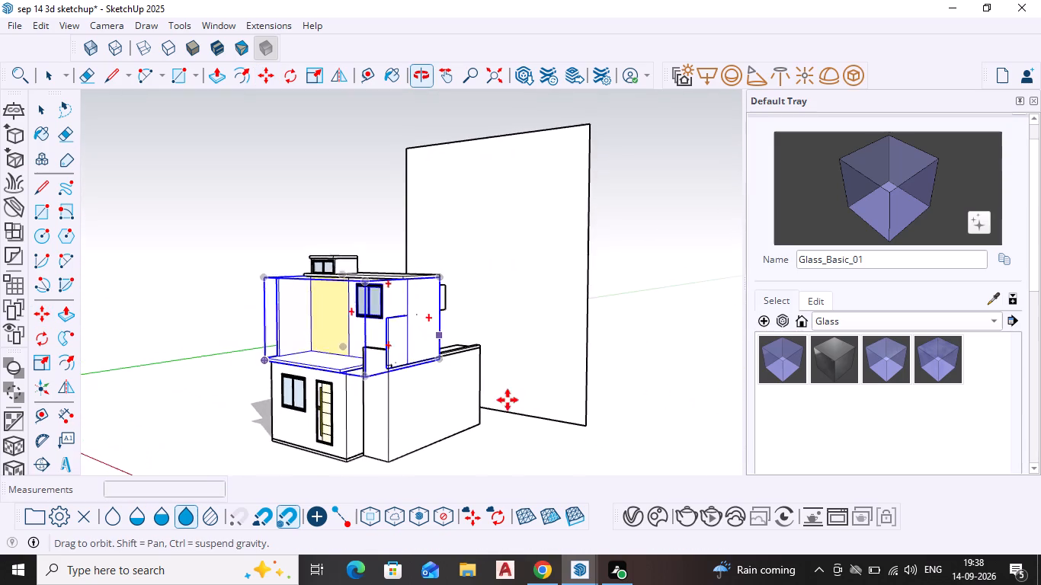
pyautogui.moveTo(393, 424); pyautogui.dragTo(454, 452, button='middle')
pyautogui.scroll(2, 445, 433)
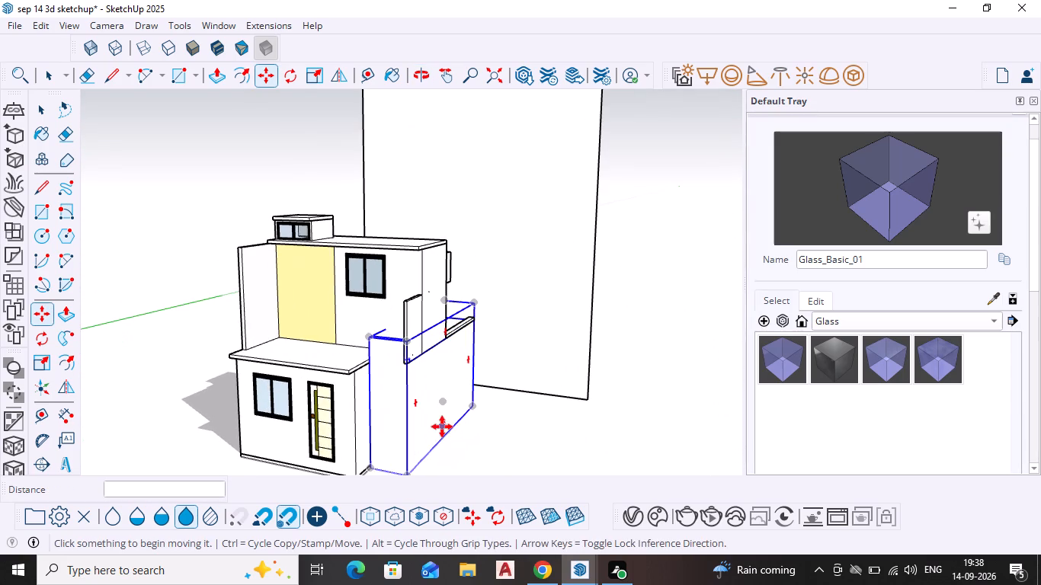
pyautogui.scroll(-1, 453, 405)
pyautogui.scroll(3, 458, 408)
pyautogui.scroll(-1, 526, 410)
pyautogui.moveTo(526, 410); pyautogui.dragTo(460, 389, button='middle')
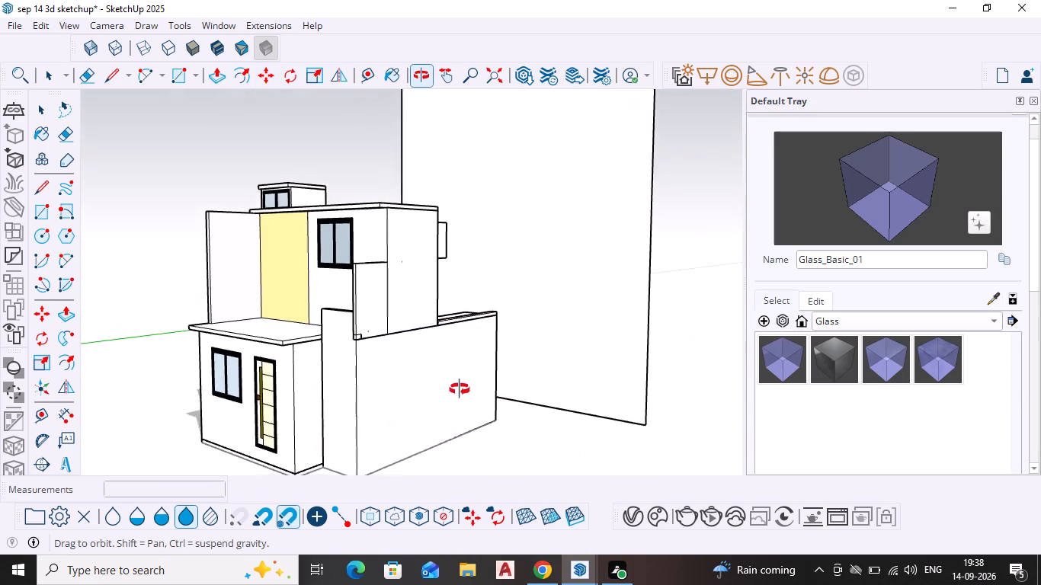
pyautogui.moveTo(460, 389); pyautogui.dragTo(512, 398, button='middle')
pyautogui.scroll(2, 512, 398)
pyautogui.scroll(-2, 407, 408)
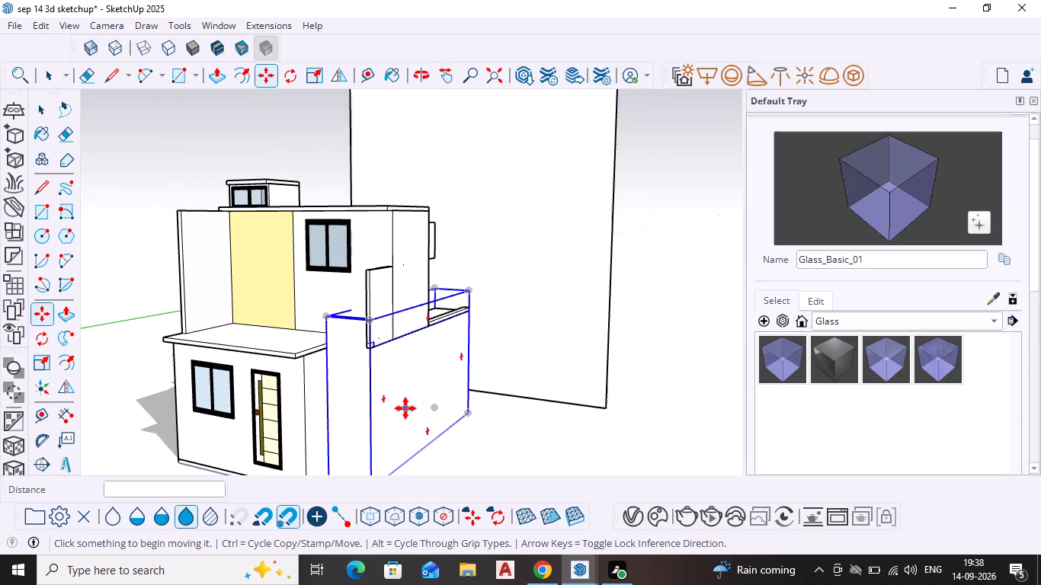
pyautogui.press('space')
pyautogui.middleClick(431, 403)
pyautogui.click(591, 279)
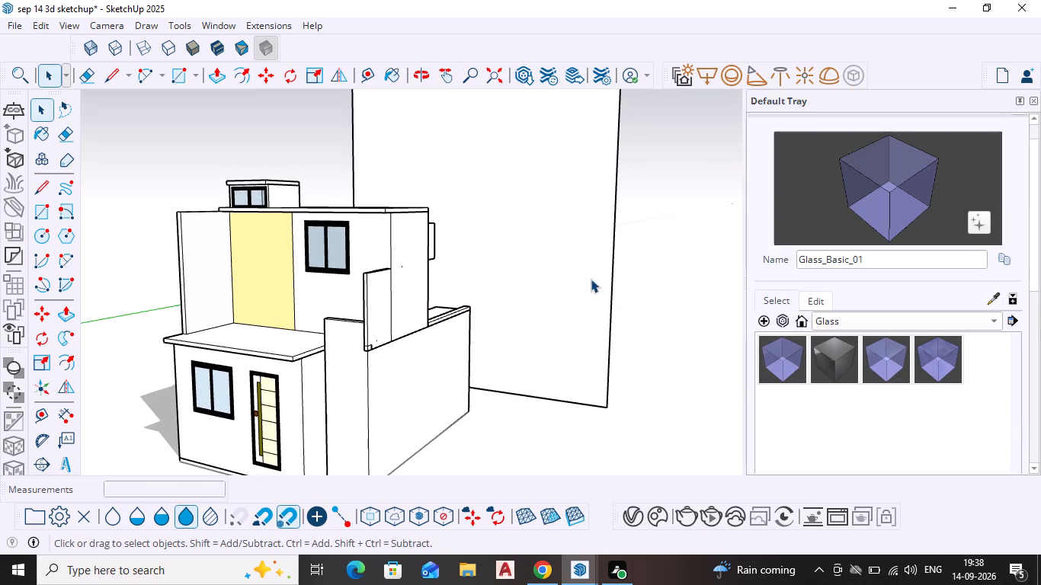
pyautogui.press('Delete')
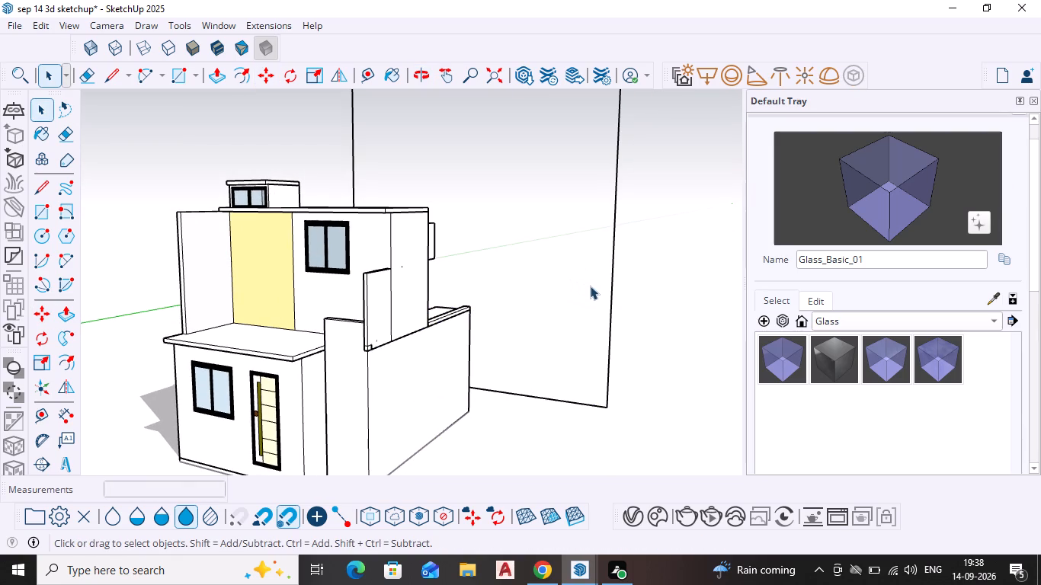
# Undo the deletion, the moves and the drawing of the upright backdrop face until only the house is left.
pyautogui.hotkey('ctrl', 'z')
pyautogui.hotkey('ctrl', 'z')
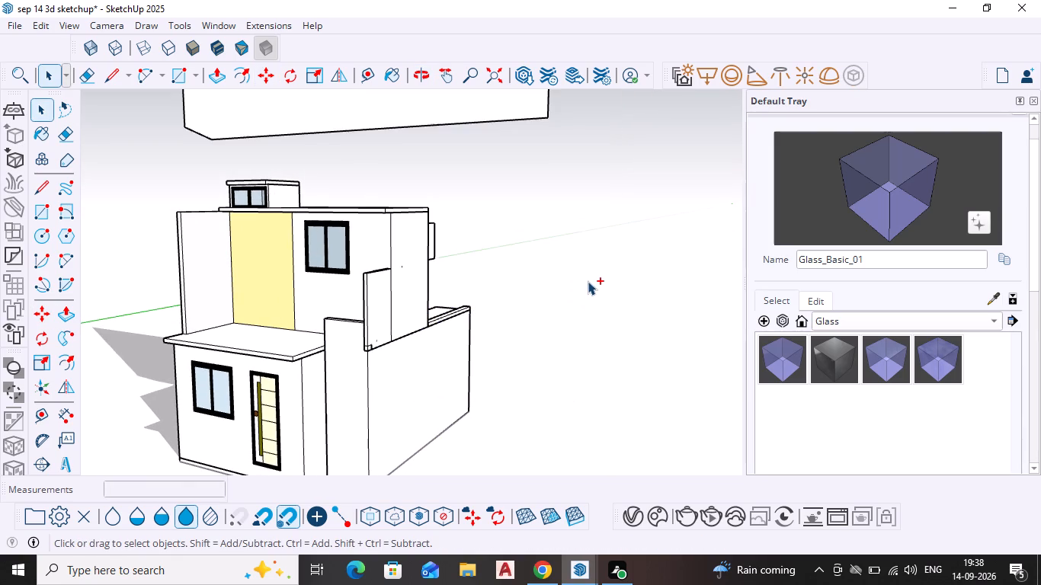
pyautogui.hotkey('ctrl', 'z')
pyautogui.hotkey('ctrl', 'z')
pyautogui.hotkey('ctrl', 'z')
pyautogui.hotkey('ctrl', 'z')
pyautogui.hotkey('ctrl', 'z')
pyautogui.hotkey('ctrl', 'z')
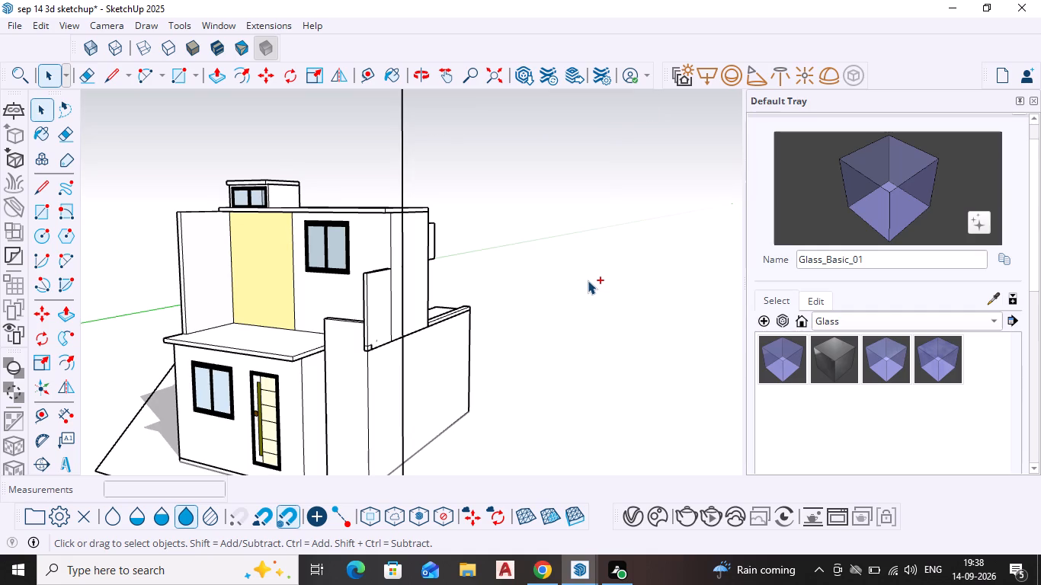
pyautogui.hotkey('ctrl', 'z')
pyautogui.hotkey('ctrl', 'z')
pyautogui.hotkey('ctrl', 'z')
pyautogui.hotkey('ctrl', 'z')
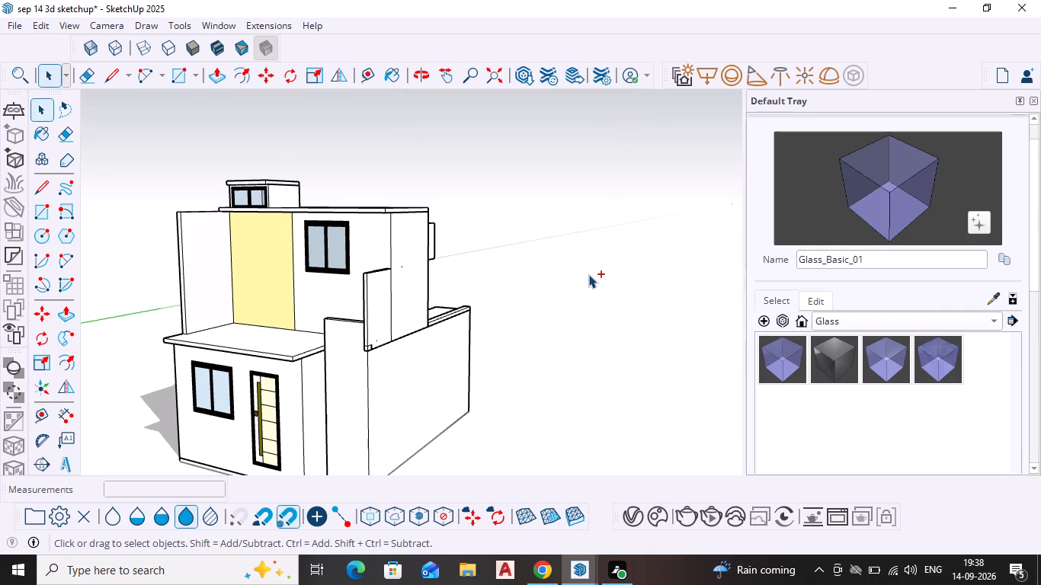
# Examine the house's front facade, entrance and base from several angles and distances.
pyautogui.scroll(-4, 335, 355)
pyautogui.moveTo(351, 392); pyautogui.dragTo(368, 407, button='middle')
pyautogui.scroll(-1, 351, 392)
pyautogui.scroll(2, 348, 398)
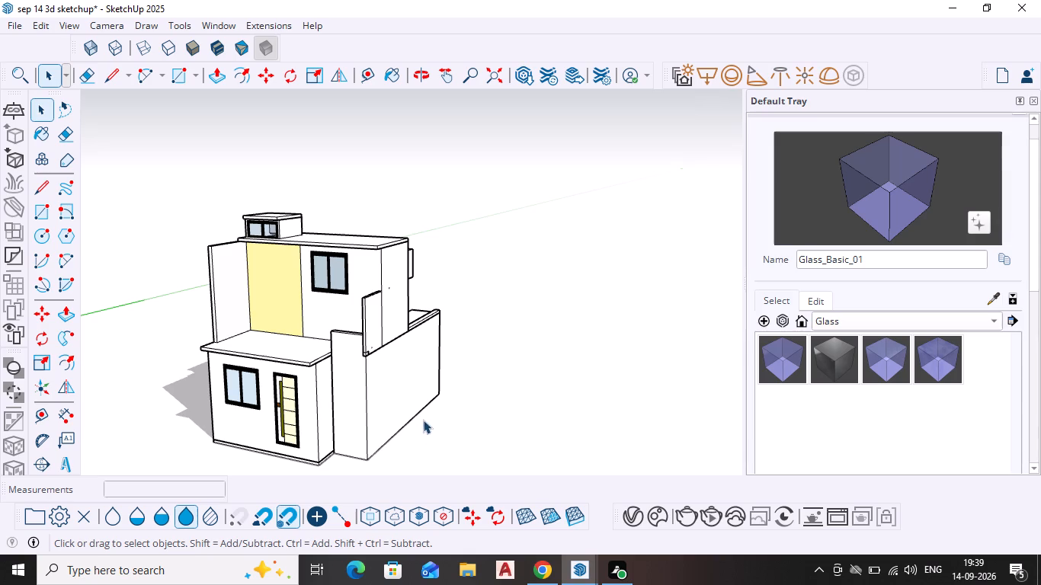
pyautogui.moveTo(251, 446); pyautogui.dragTo(328, 416, button='middle')
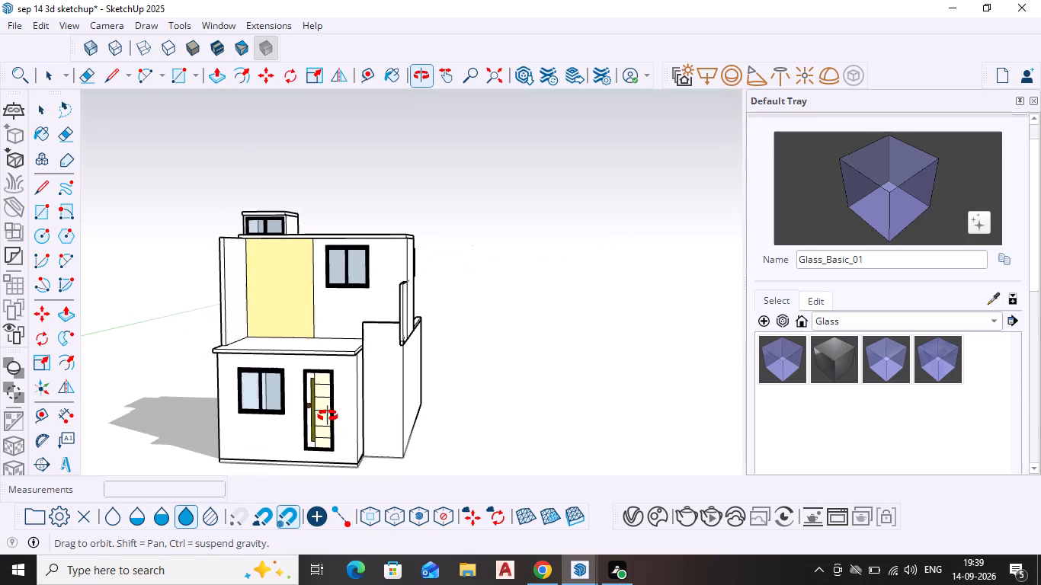
pyautogui.moveTo(328, 416); pyautogui.dragTo(328, 416, button='middle')
pyautogui.scroll(-4, 322, 419)
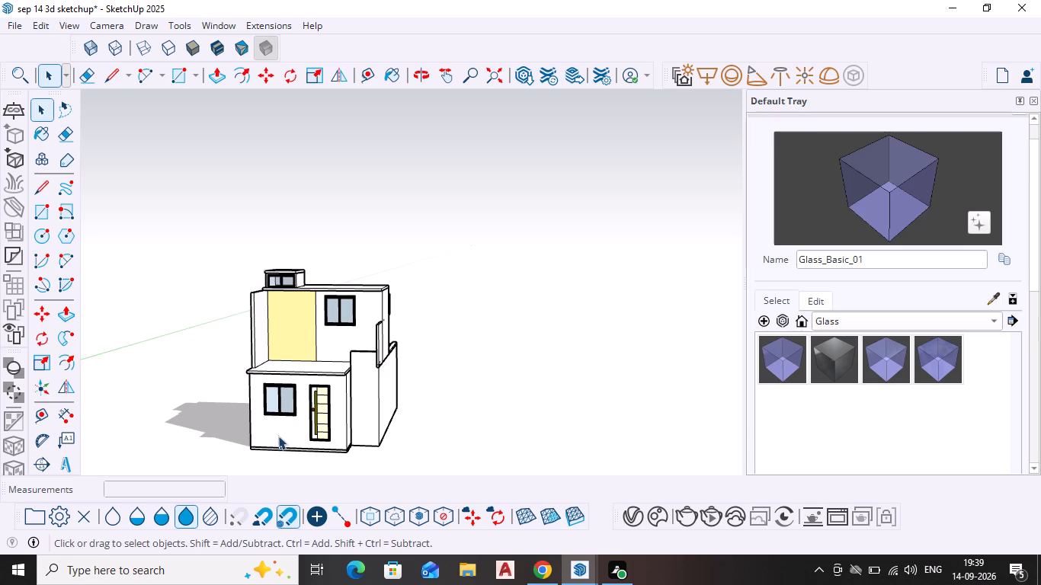
pyautogui.keyDown('shift'); pyautogui.moveTo(281, 430); pyautogui.dragTo(303, 366, button='middle'); pyautogui.keyUp('shift')
pyautogui.scroll(6, 303, 366)
pyautogui.moveTo(303, 381); pyautogui.dragTo(297, 421, button='middle')
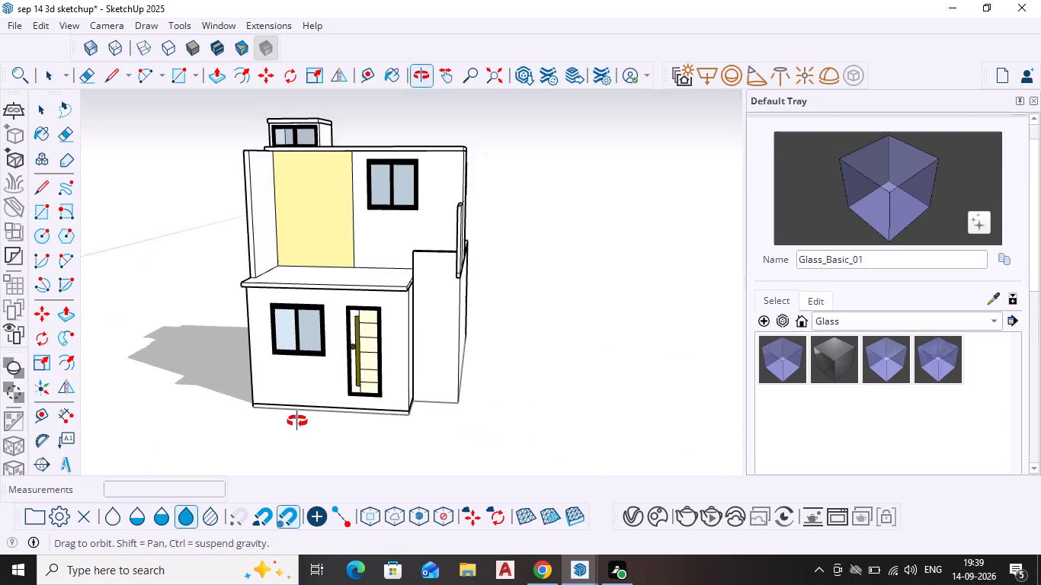
pyautogui.moveTo(297, 421); pyautogui.dragTo(298, 450, button='middle')
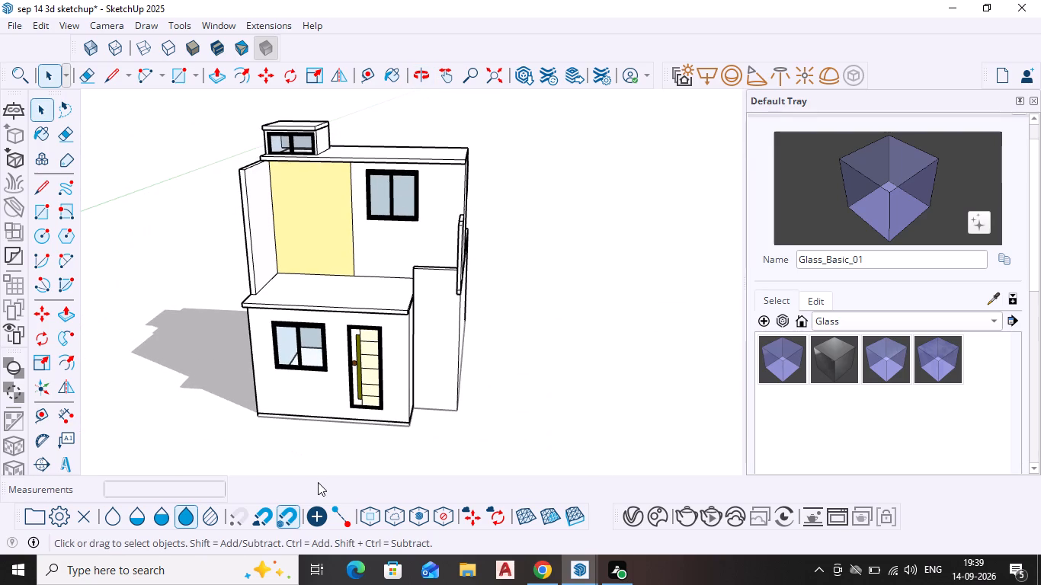
pyautogui.moveTo(351, 440); pyautogui.dragTo(369, 417, button='middle')
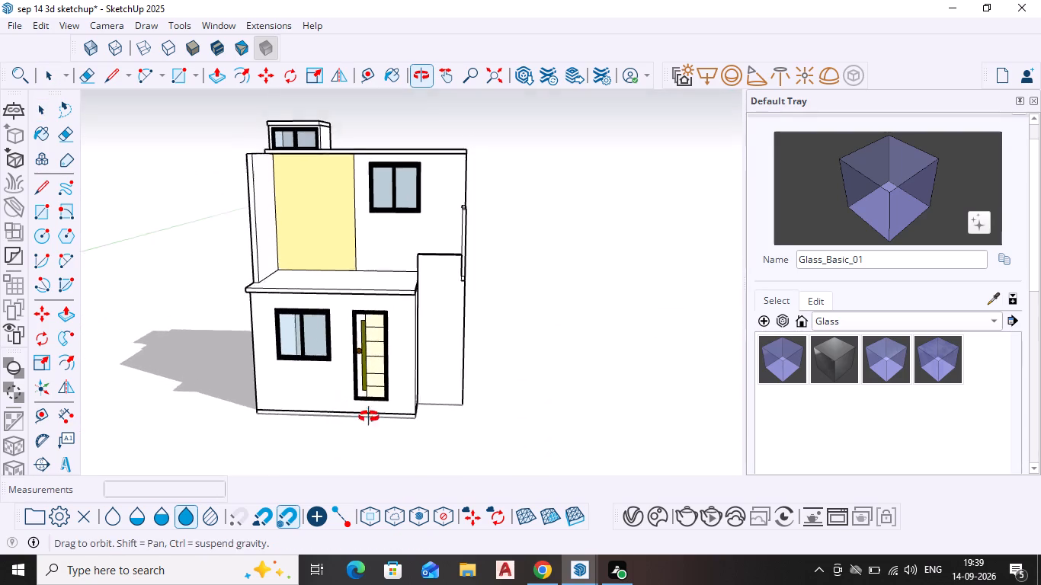
pyautogui.moveTo(369, 417); pyautogui.dragTo(372, 424, button='middle')
pyautogui.keyDown('shift'); pyautogui.scroll(-1, 352, 420); pyautogui.keyUp('shift')
pyautogui.keyDown('shift'); pyautogui.moveTo(353, 423); pyautogui.dragTo(365, 370, button='middle'); pyautogui.keyUp('shift')
pyautogui.scroll(3, 365, 372)
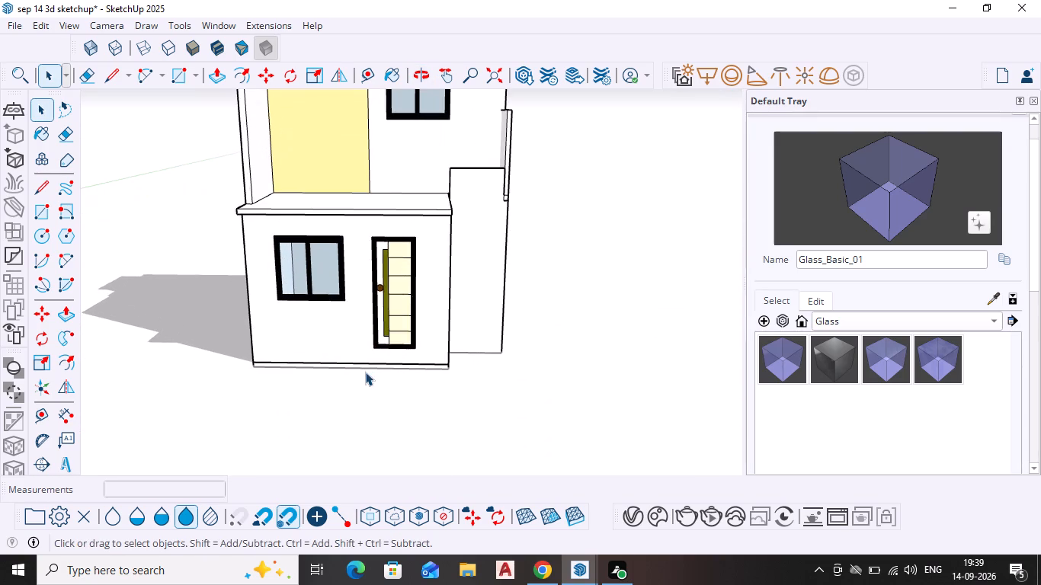
pyautogui.scroll(-1, 365, 372)
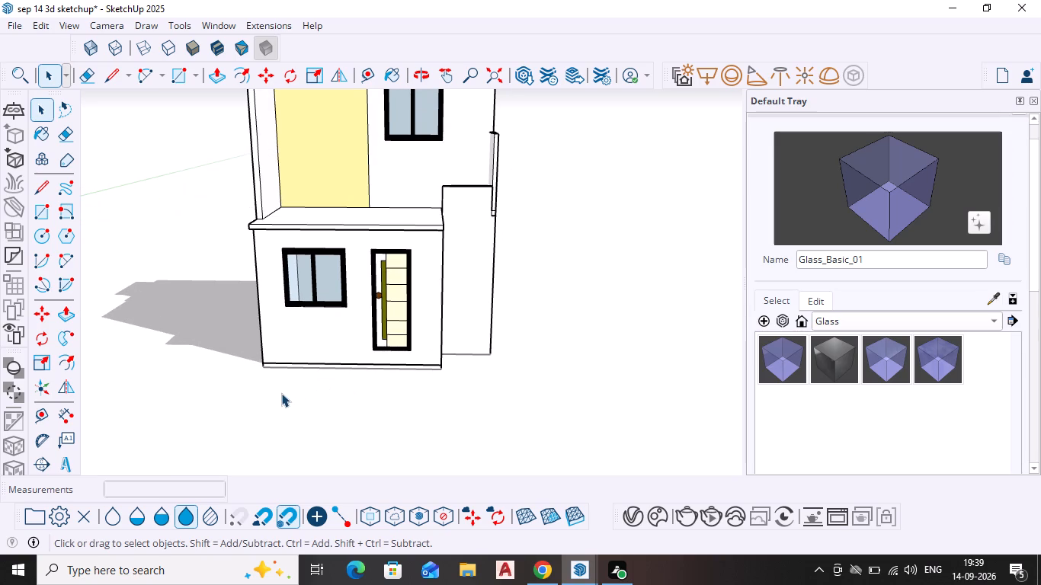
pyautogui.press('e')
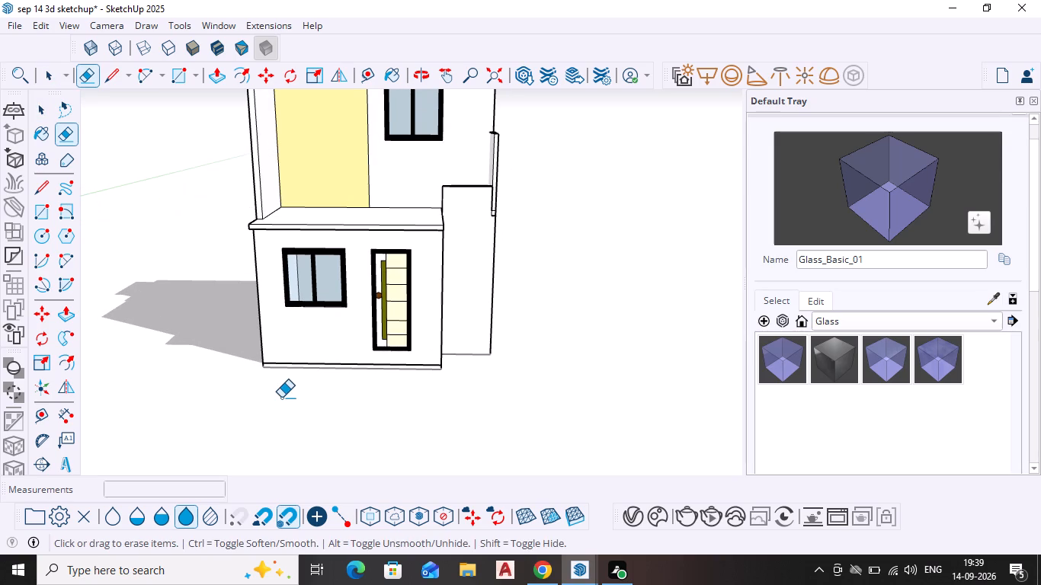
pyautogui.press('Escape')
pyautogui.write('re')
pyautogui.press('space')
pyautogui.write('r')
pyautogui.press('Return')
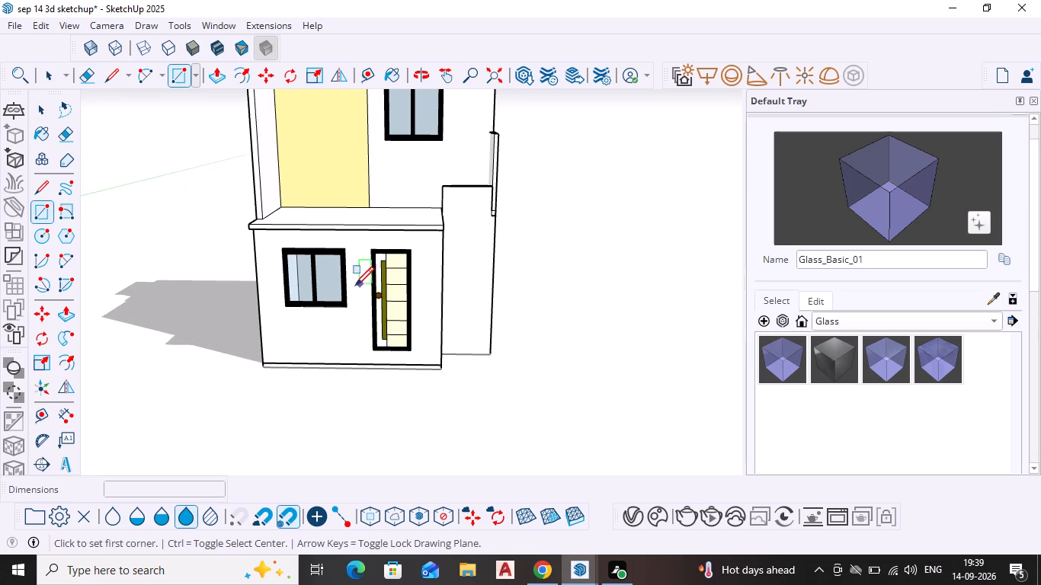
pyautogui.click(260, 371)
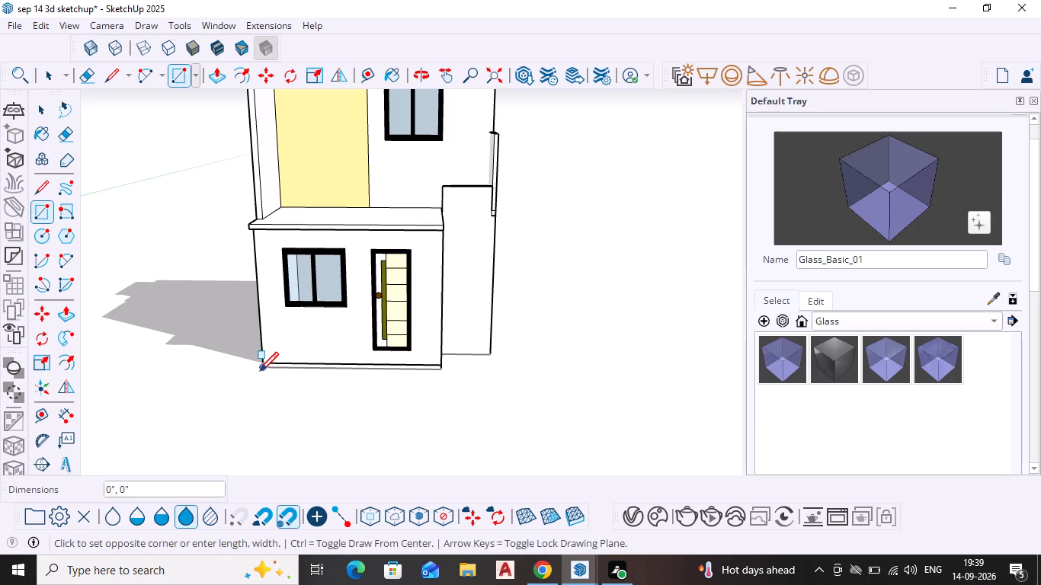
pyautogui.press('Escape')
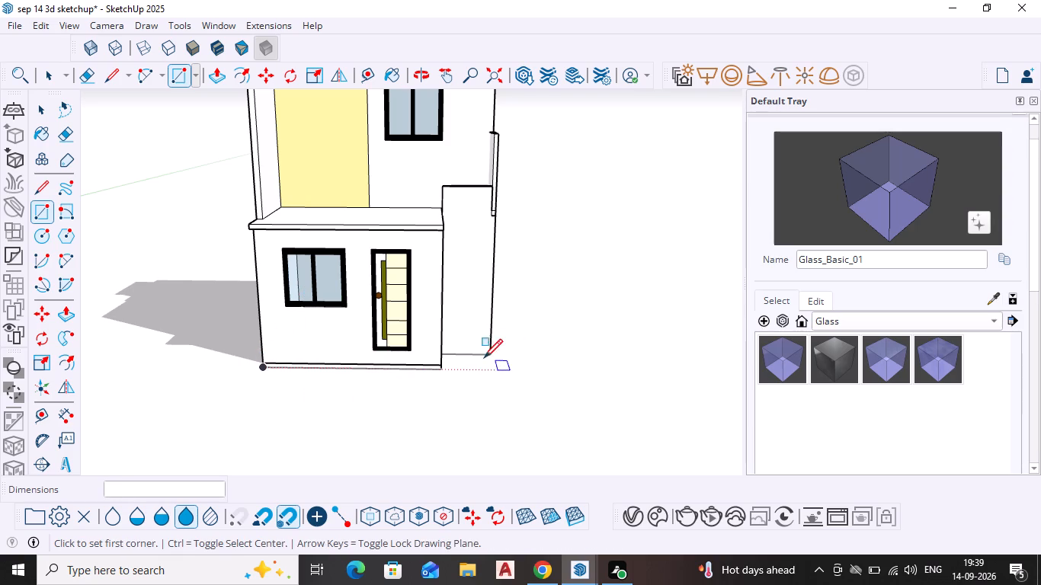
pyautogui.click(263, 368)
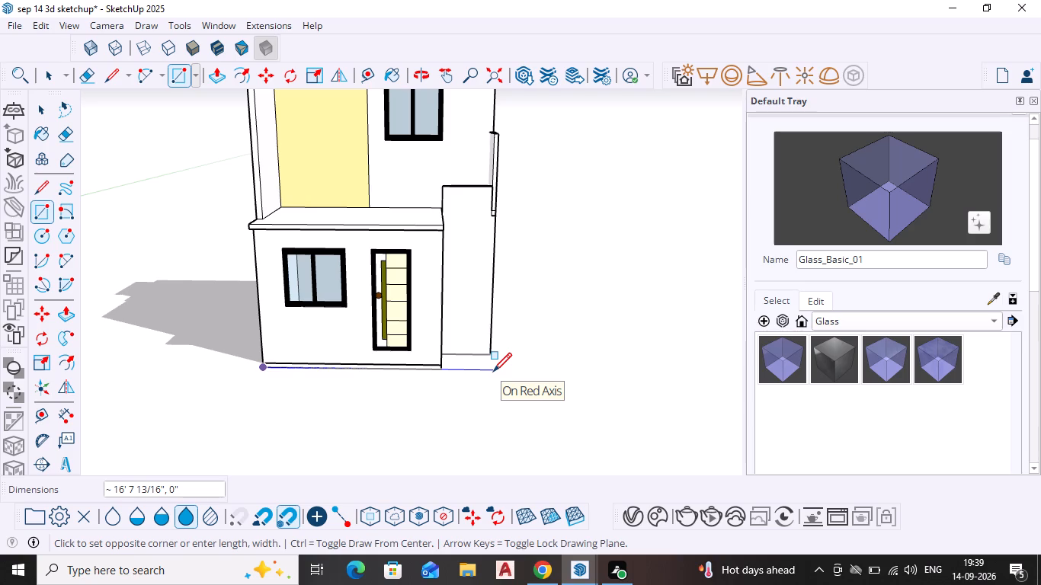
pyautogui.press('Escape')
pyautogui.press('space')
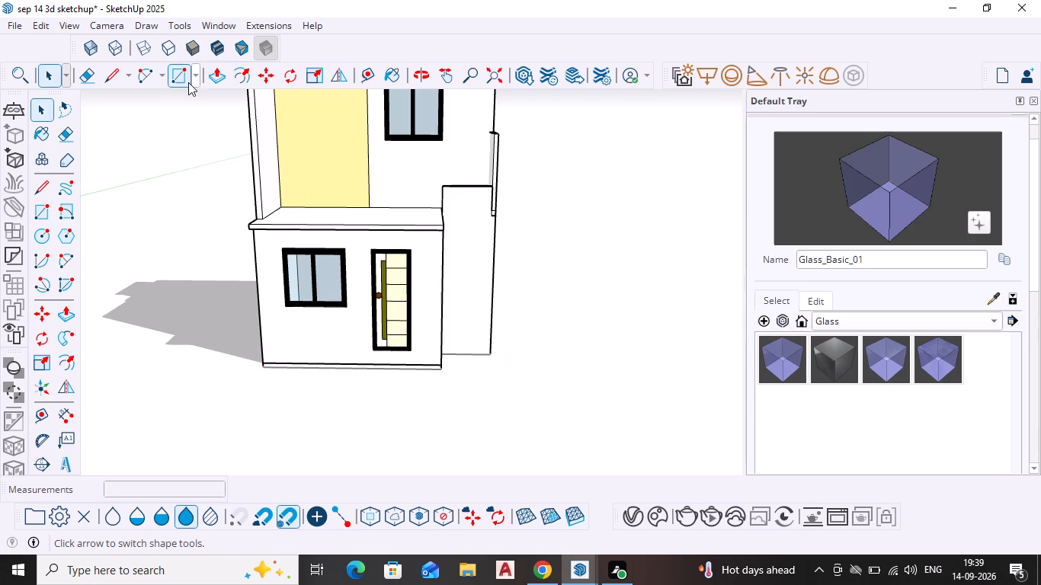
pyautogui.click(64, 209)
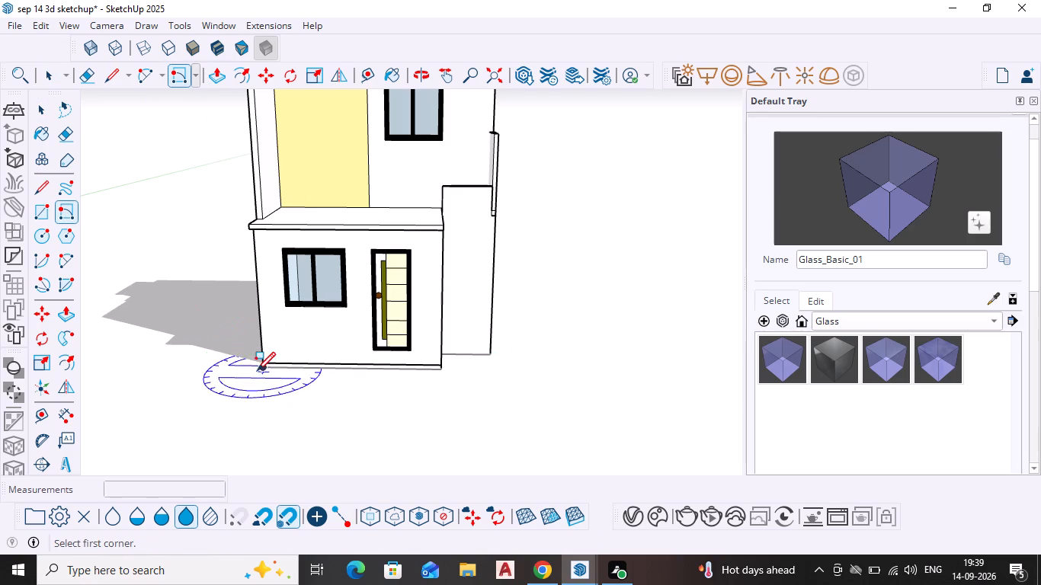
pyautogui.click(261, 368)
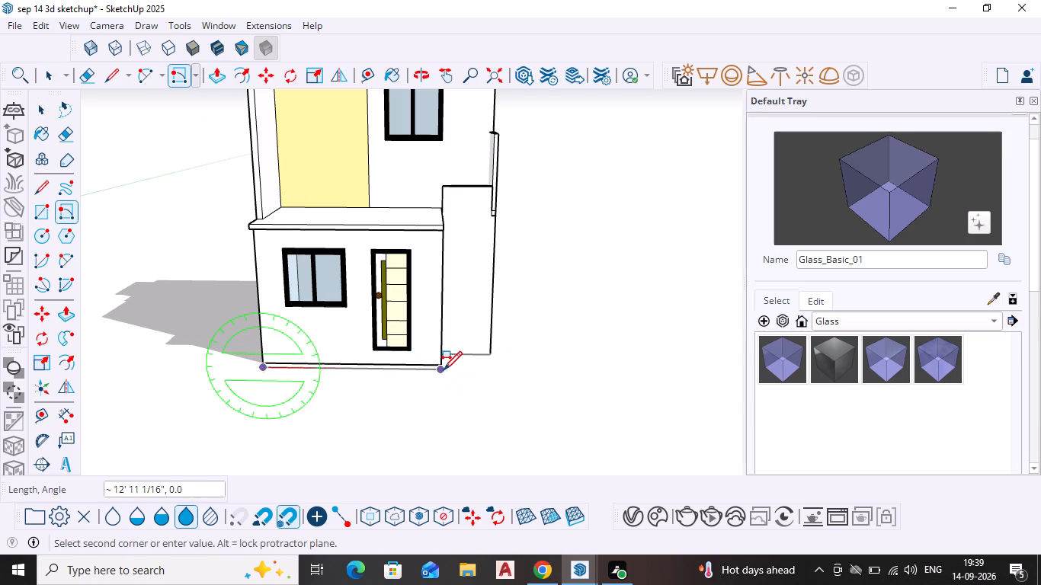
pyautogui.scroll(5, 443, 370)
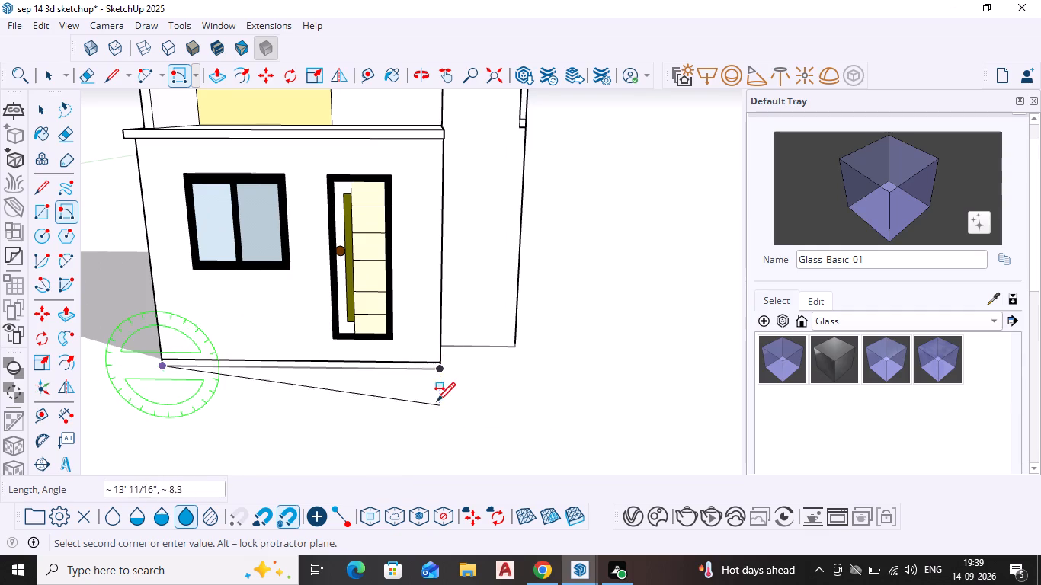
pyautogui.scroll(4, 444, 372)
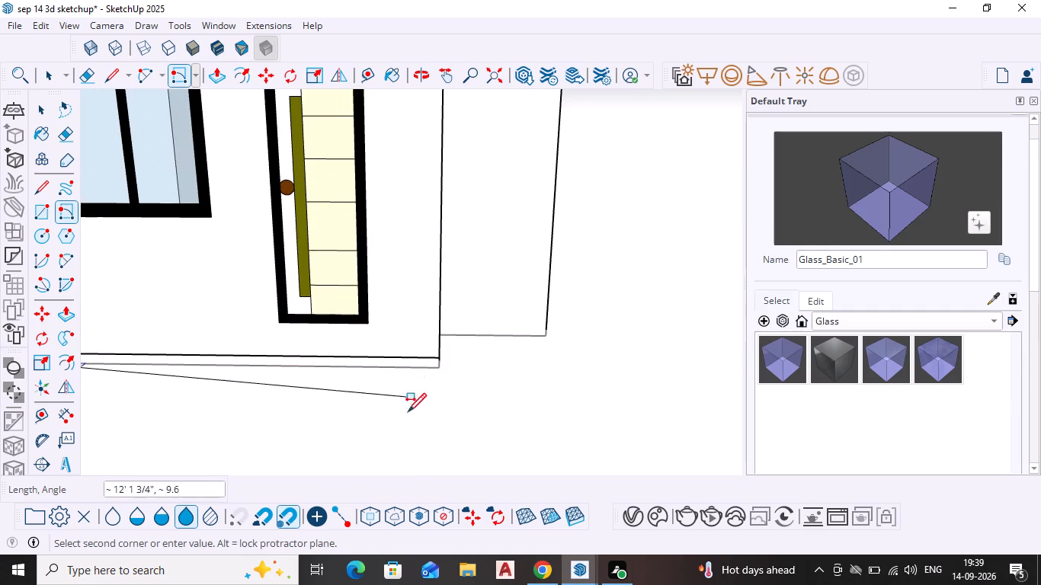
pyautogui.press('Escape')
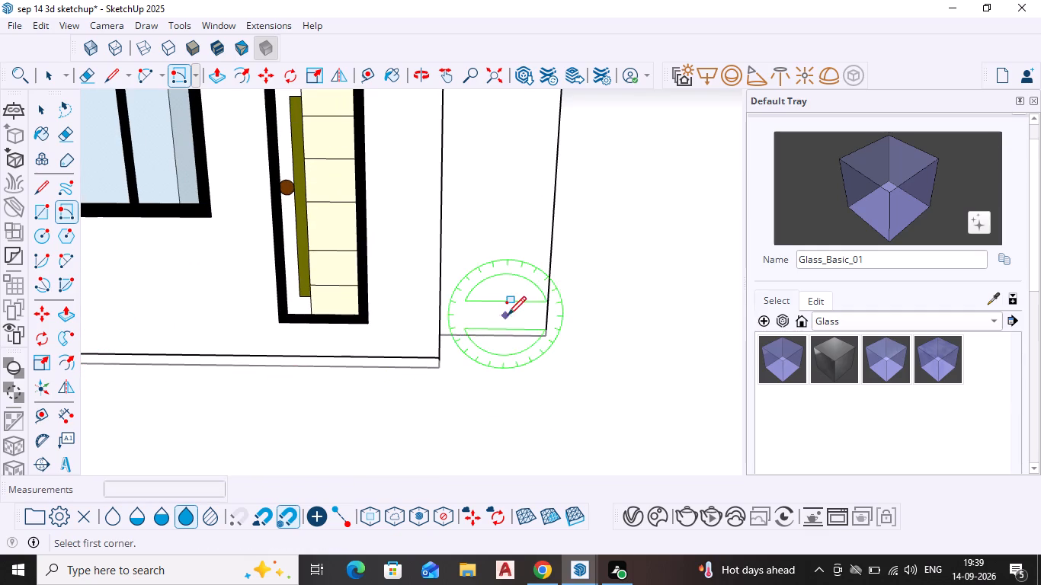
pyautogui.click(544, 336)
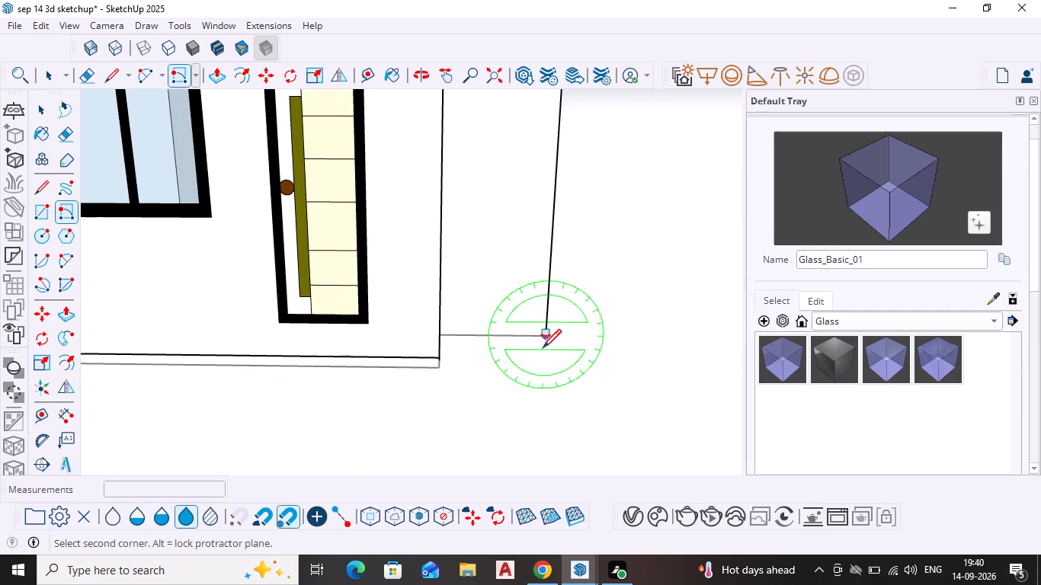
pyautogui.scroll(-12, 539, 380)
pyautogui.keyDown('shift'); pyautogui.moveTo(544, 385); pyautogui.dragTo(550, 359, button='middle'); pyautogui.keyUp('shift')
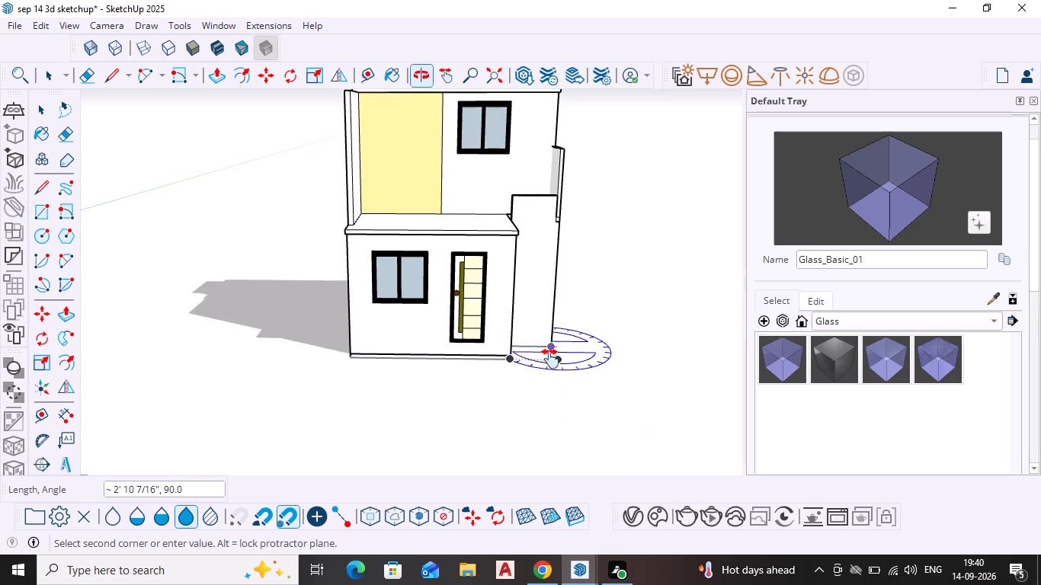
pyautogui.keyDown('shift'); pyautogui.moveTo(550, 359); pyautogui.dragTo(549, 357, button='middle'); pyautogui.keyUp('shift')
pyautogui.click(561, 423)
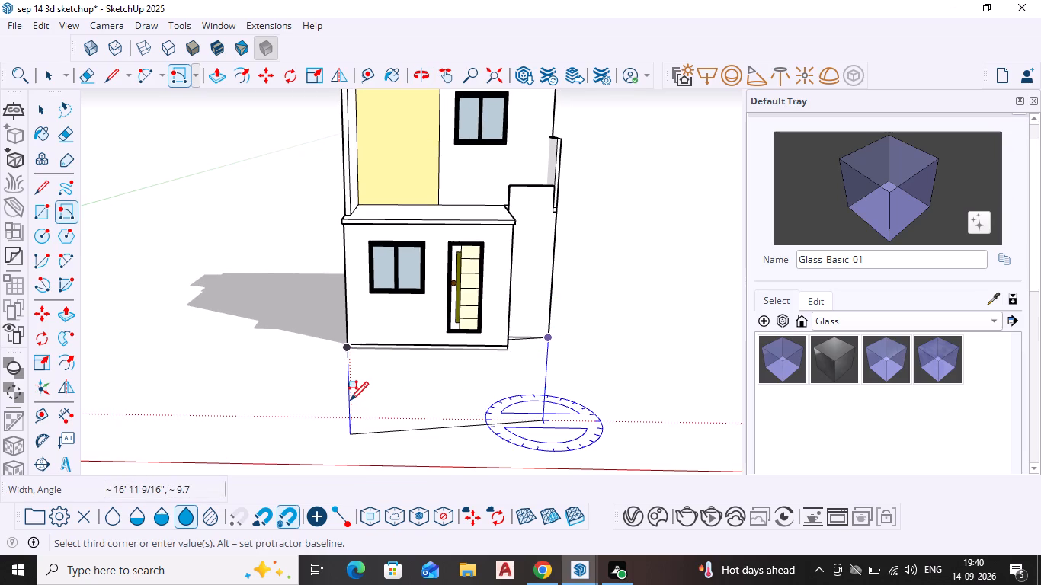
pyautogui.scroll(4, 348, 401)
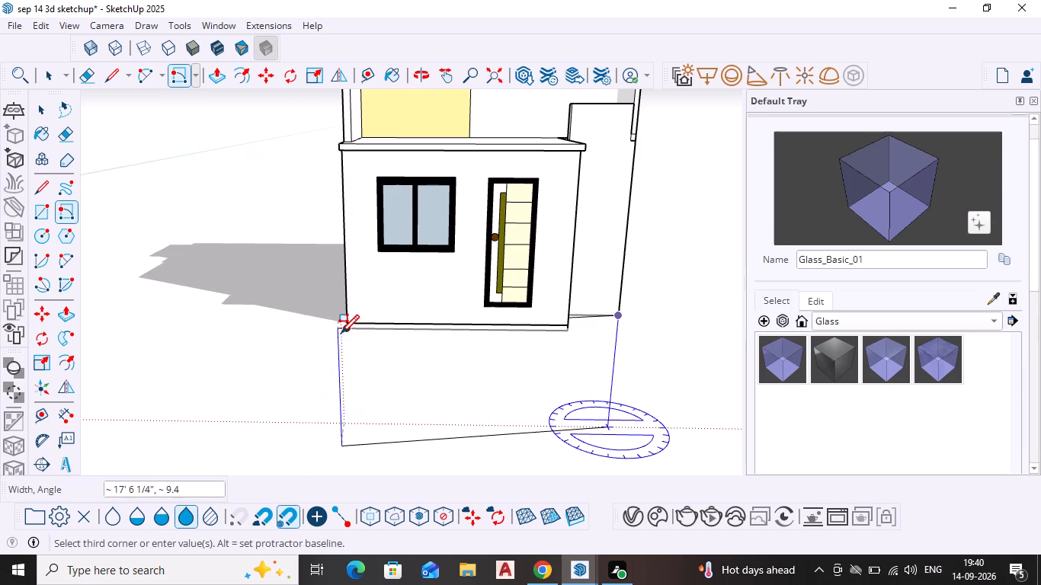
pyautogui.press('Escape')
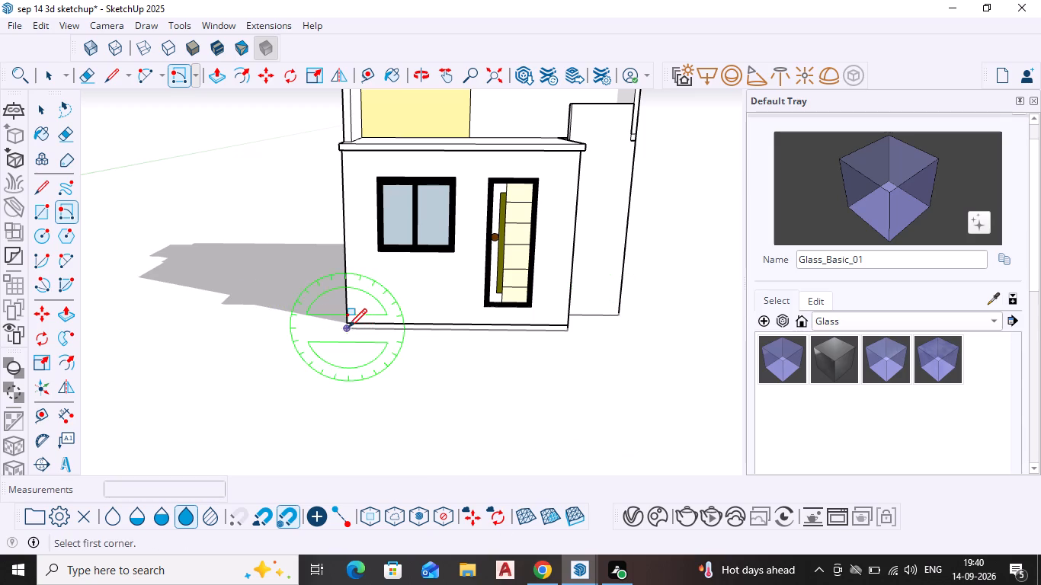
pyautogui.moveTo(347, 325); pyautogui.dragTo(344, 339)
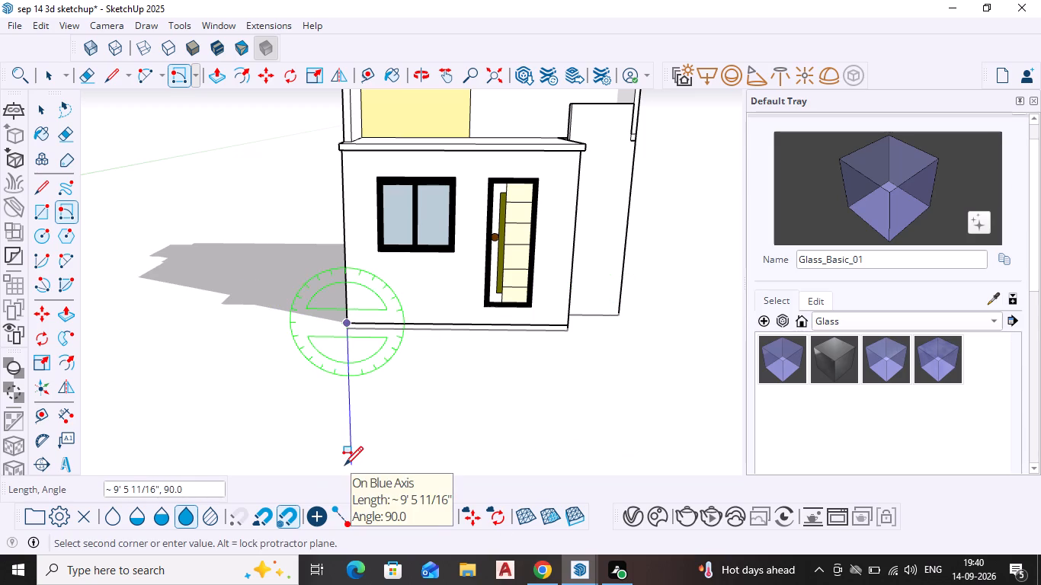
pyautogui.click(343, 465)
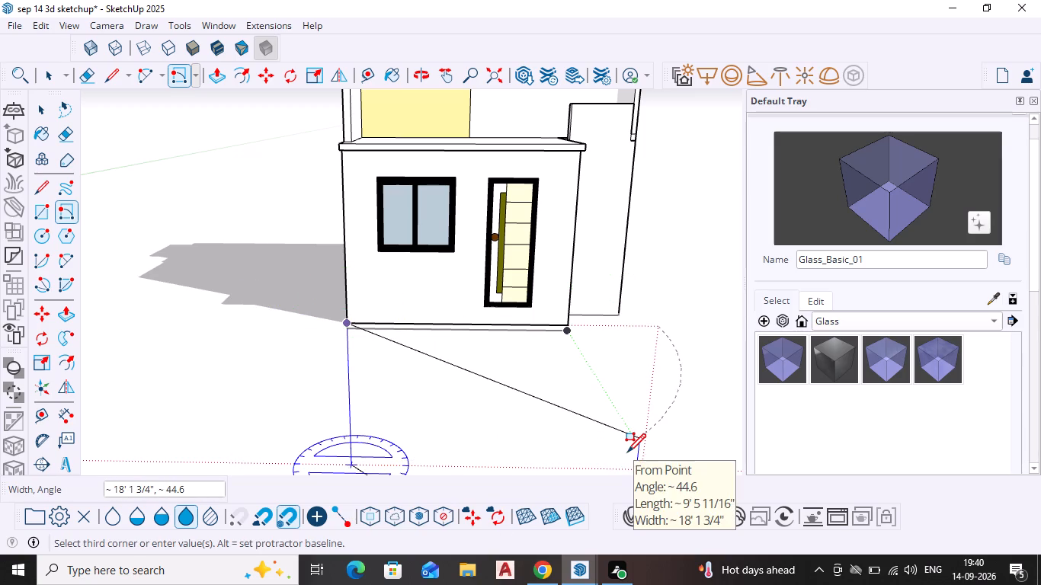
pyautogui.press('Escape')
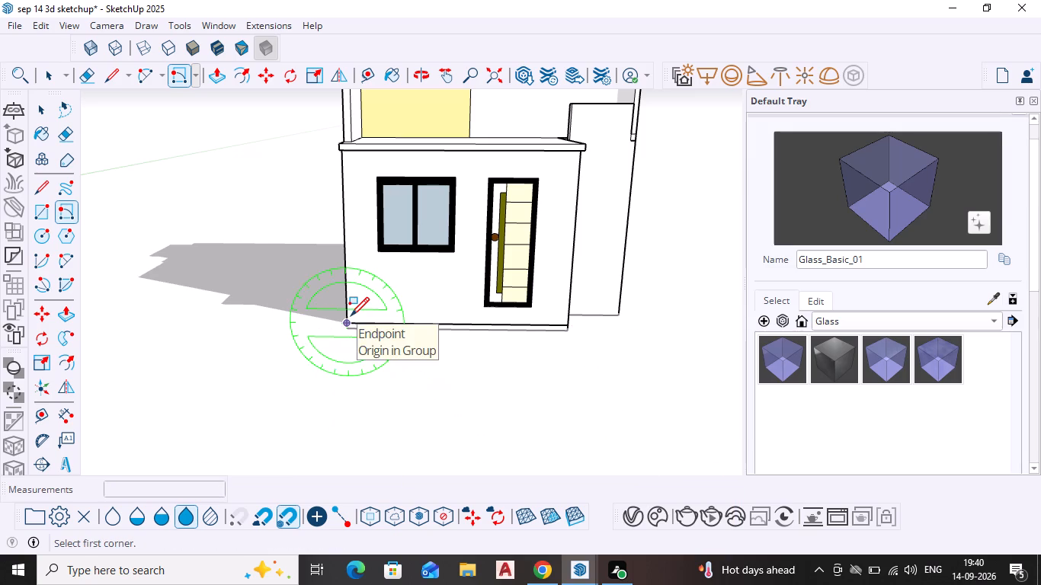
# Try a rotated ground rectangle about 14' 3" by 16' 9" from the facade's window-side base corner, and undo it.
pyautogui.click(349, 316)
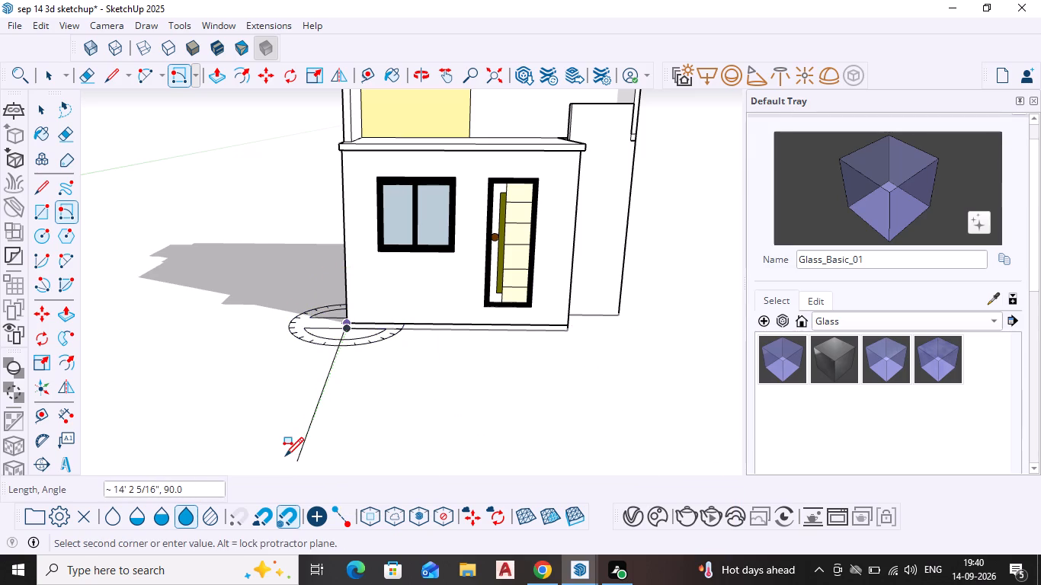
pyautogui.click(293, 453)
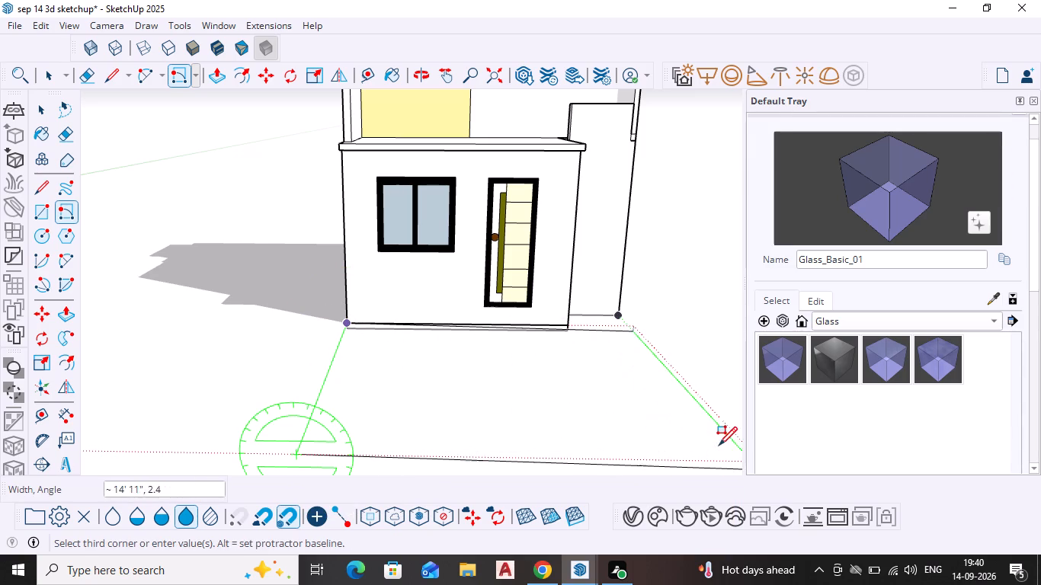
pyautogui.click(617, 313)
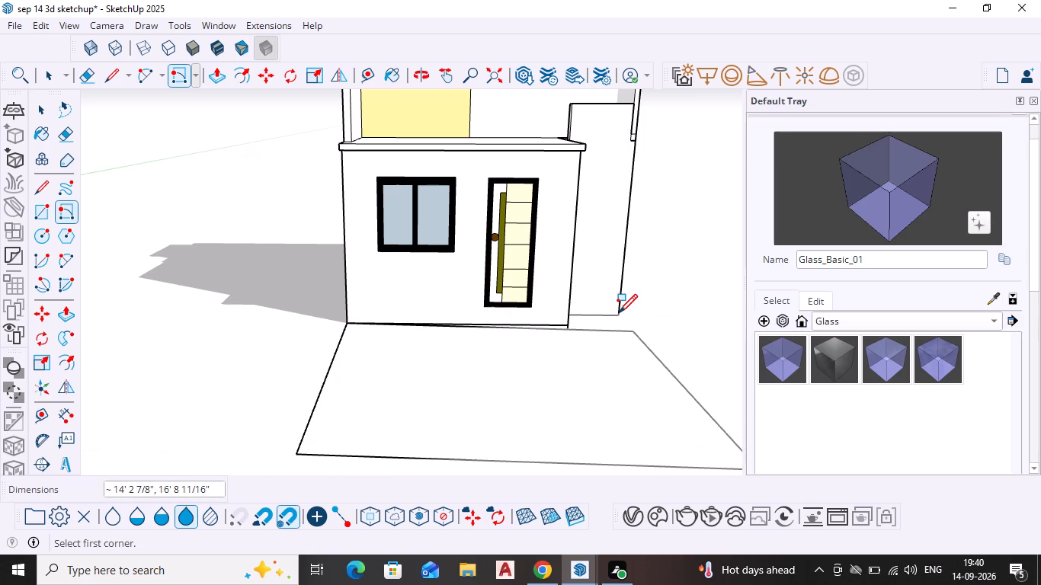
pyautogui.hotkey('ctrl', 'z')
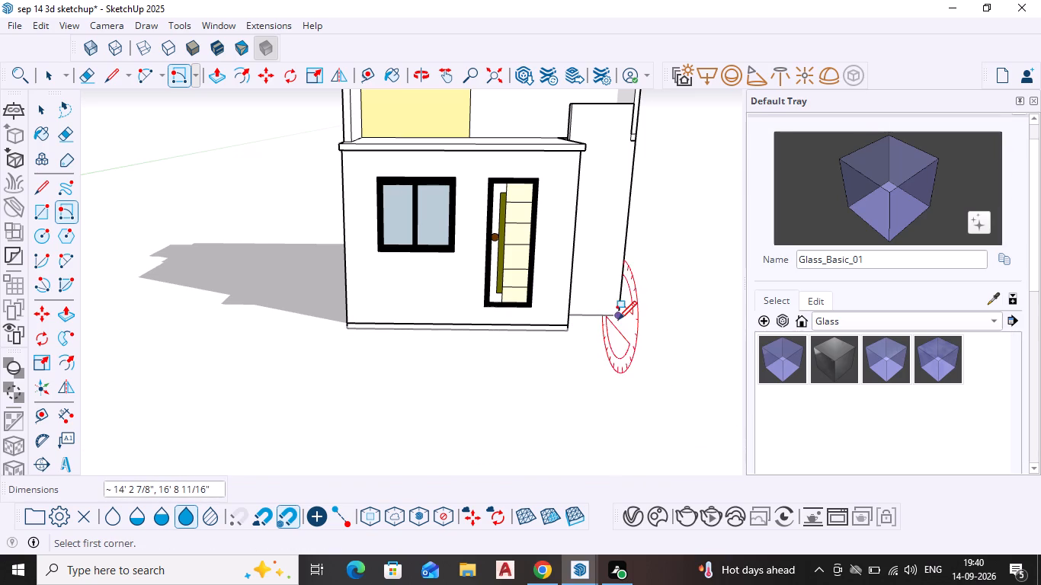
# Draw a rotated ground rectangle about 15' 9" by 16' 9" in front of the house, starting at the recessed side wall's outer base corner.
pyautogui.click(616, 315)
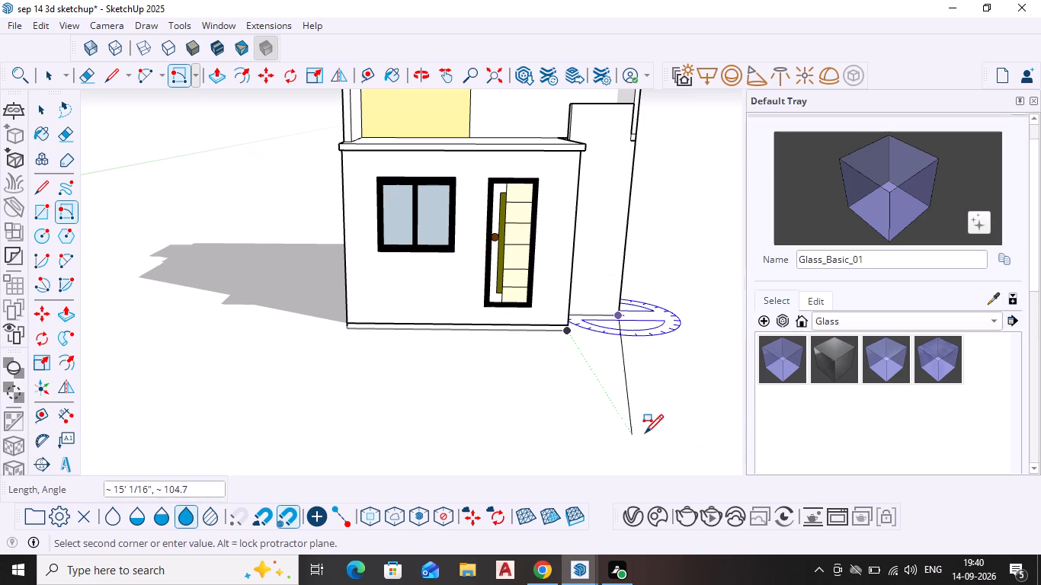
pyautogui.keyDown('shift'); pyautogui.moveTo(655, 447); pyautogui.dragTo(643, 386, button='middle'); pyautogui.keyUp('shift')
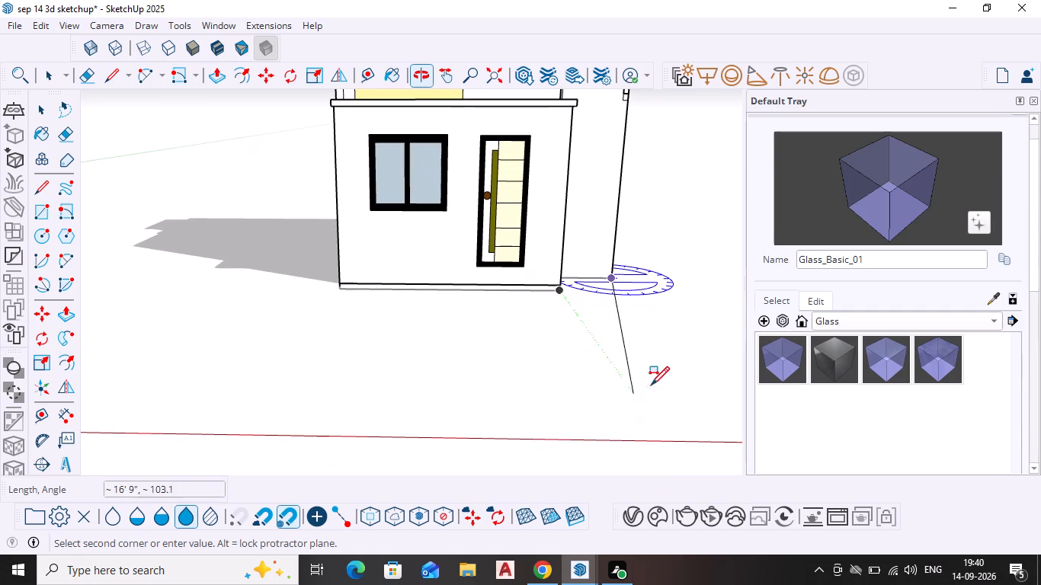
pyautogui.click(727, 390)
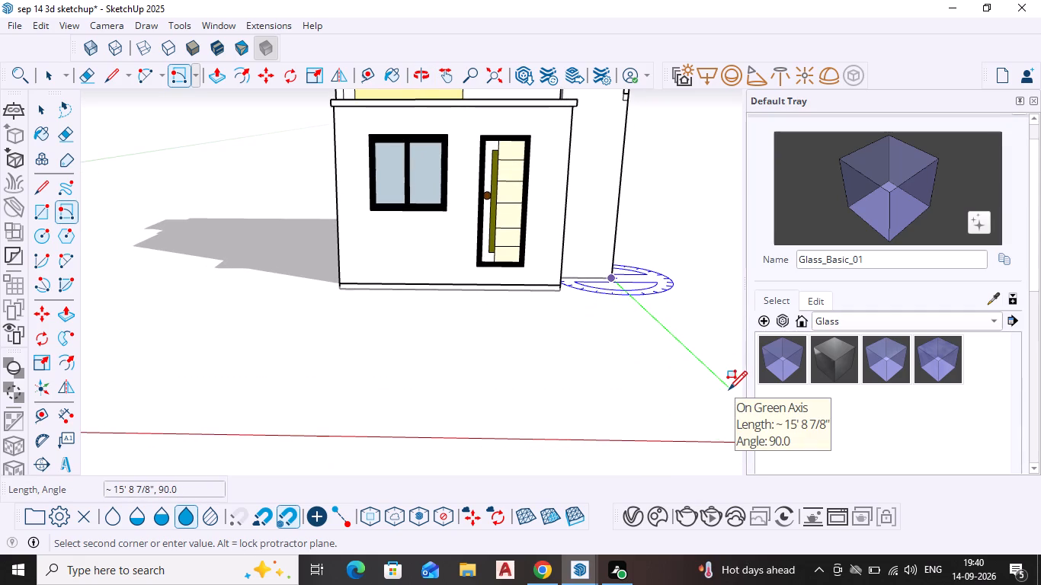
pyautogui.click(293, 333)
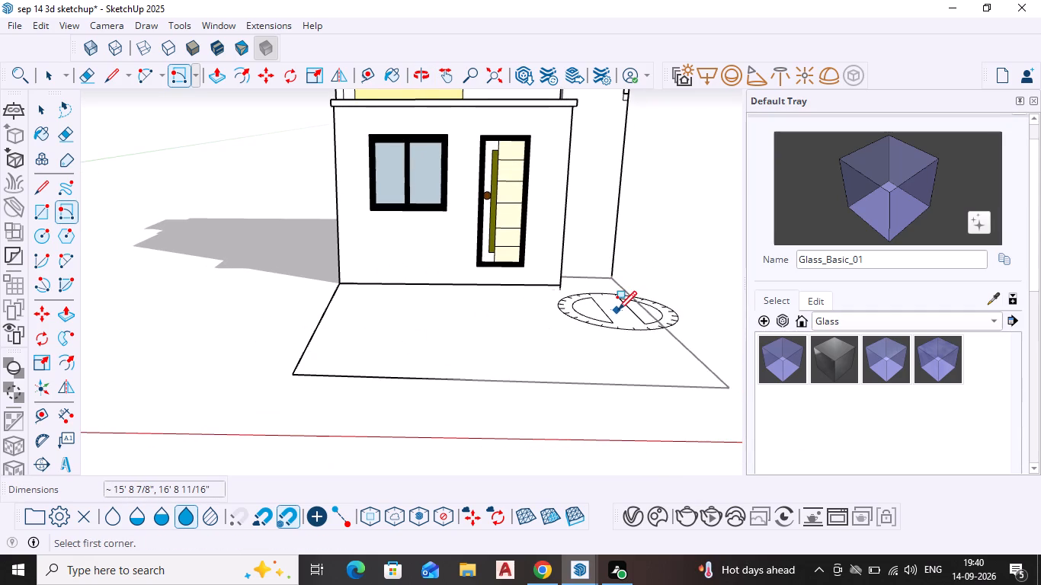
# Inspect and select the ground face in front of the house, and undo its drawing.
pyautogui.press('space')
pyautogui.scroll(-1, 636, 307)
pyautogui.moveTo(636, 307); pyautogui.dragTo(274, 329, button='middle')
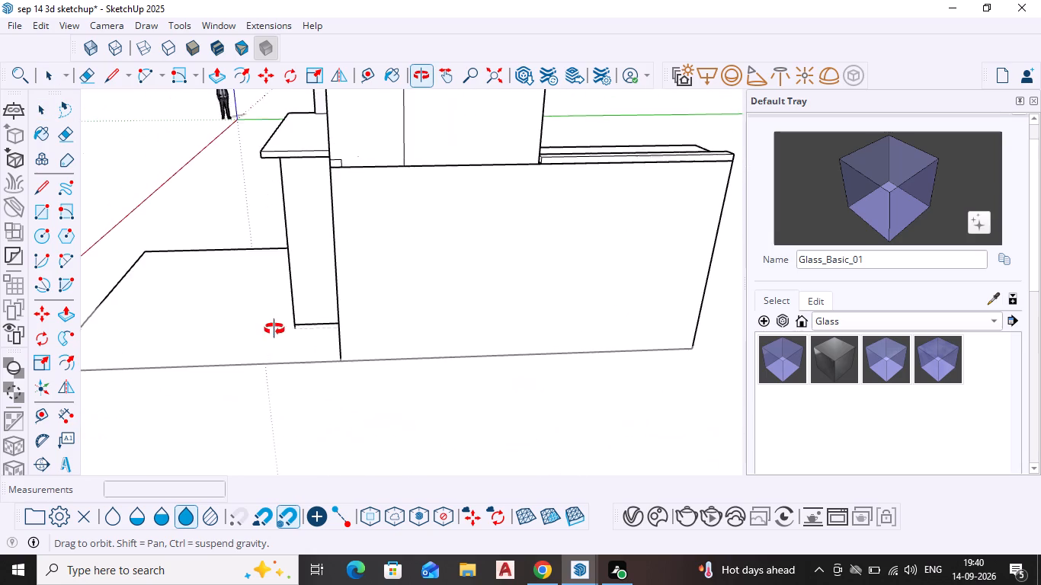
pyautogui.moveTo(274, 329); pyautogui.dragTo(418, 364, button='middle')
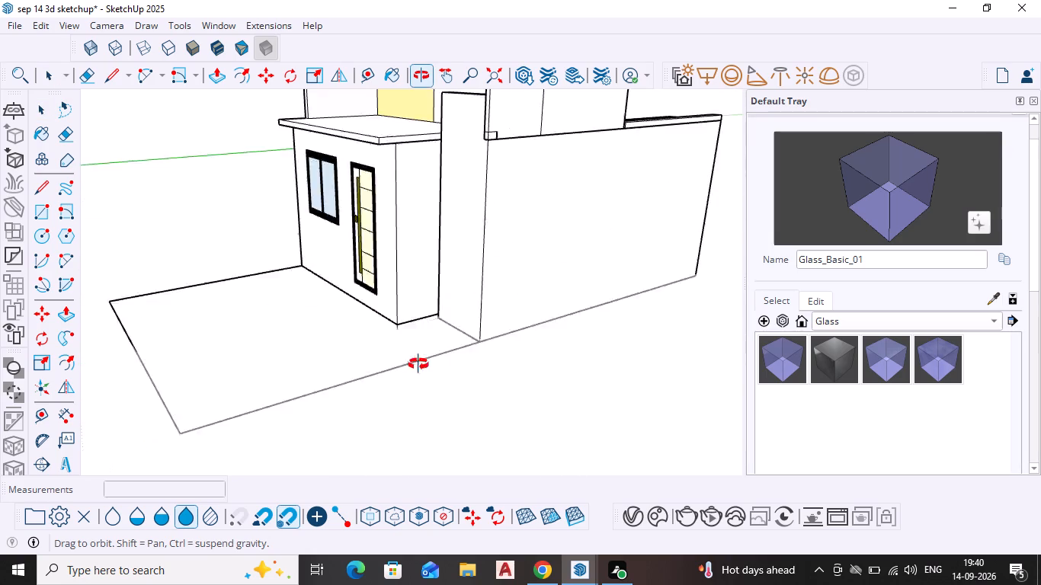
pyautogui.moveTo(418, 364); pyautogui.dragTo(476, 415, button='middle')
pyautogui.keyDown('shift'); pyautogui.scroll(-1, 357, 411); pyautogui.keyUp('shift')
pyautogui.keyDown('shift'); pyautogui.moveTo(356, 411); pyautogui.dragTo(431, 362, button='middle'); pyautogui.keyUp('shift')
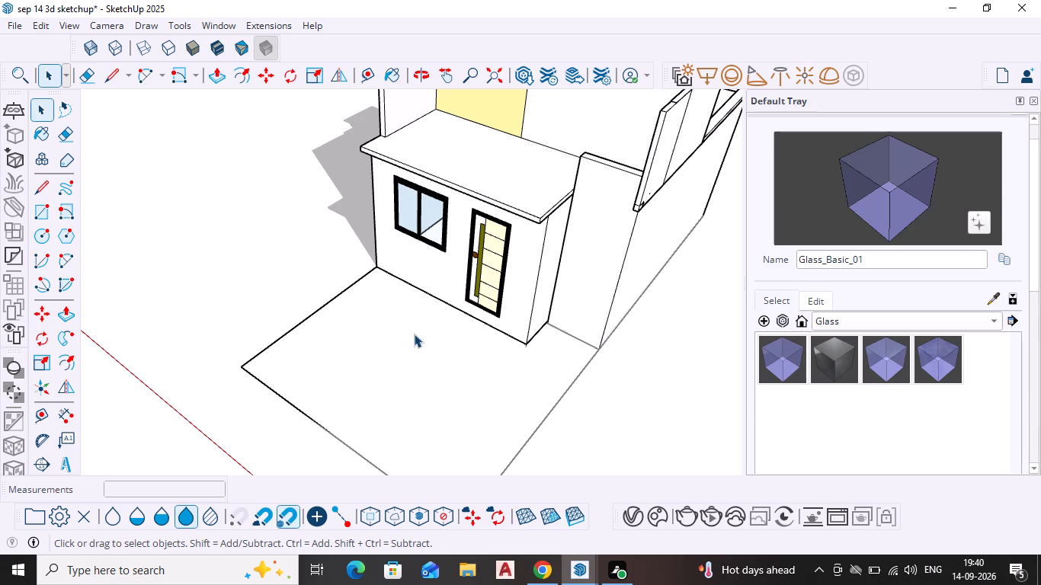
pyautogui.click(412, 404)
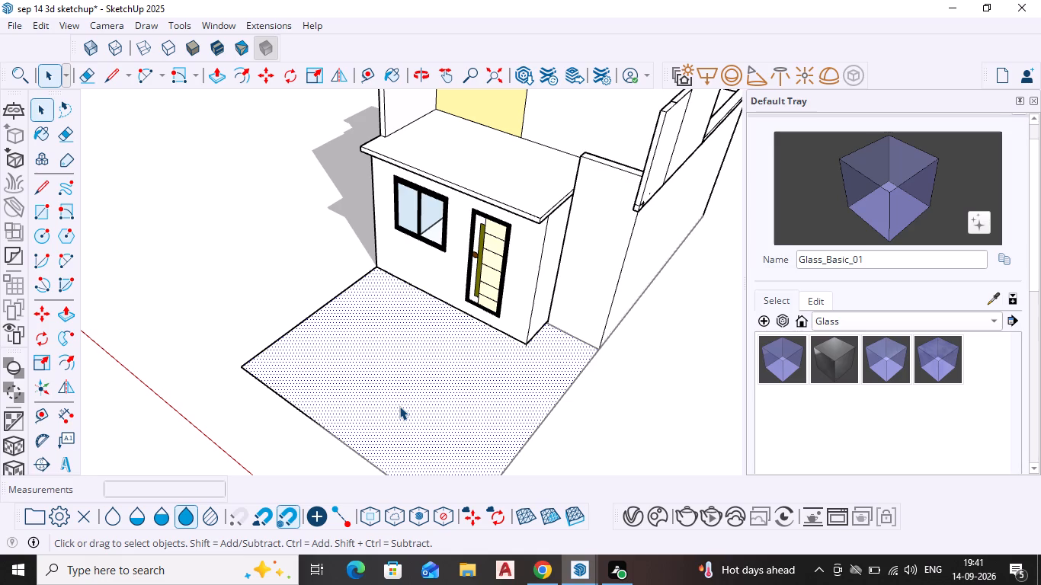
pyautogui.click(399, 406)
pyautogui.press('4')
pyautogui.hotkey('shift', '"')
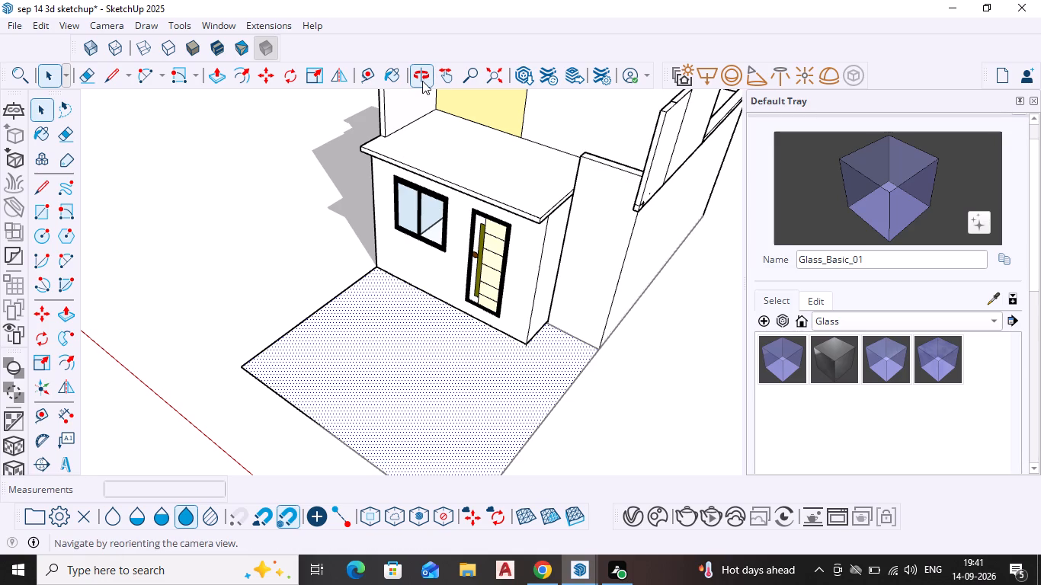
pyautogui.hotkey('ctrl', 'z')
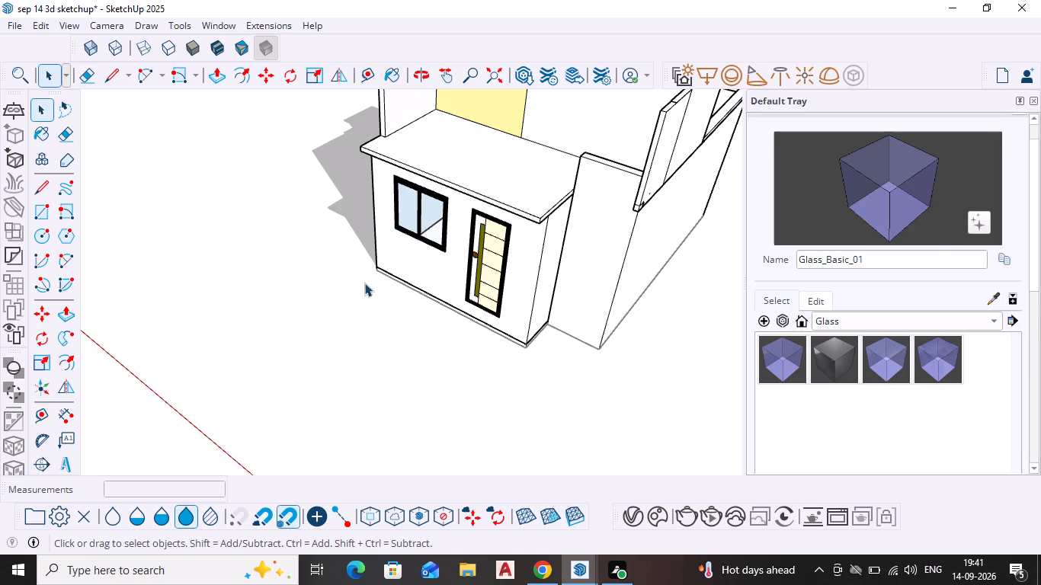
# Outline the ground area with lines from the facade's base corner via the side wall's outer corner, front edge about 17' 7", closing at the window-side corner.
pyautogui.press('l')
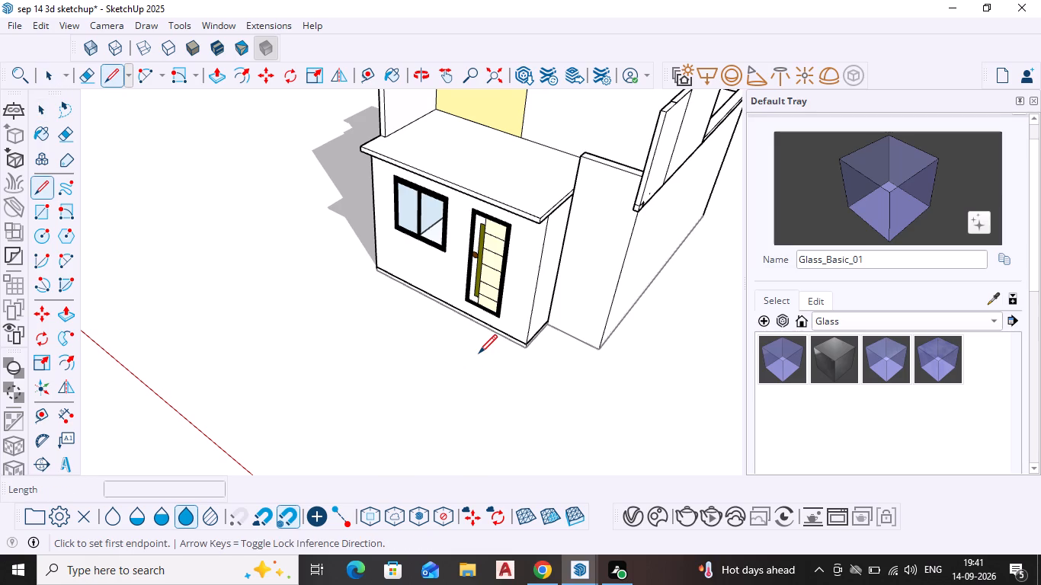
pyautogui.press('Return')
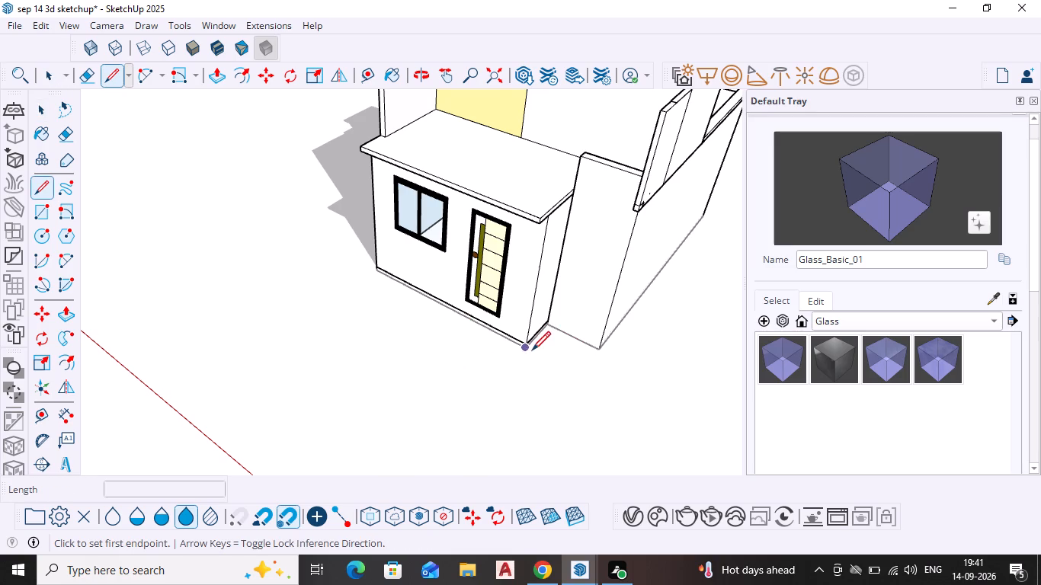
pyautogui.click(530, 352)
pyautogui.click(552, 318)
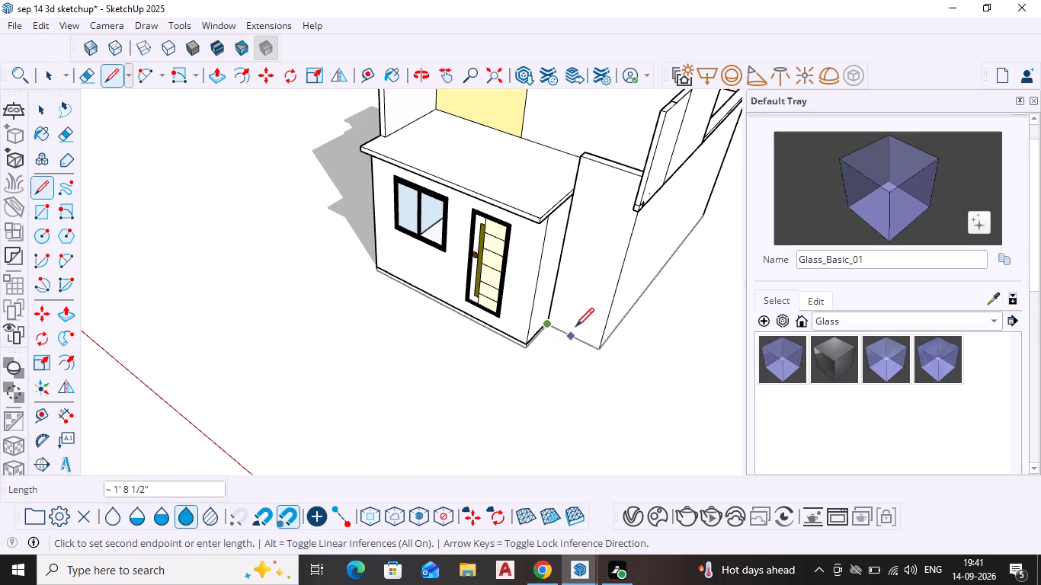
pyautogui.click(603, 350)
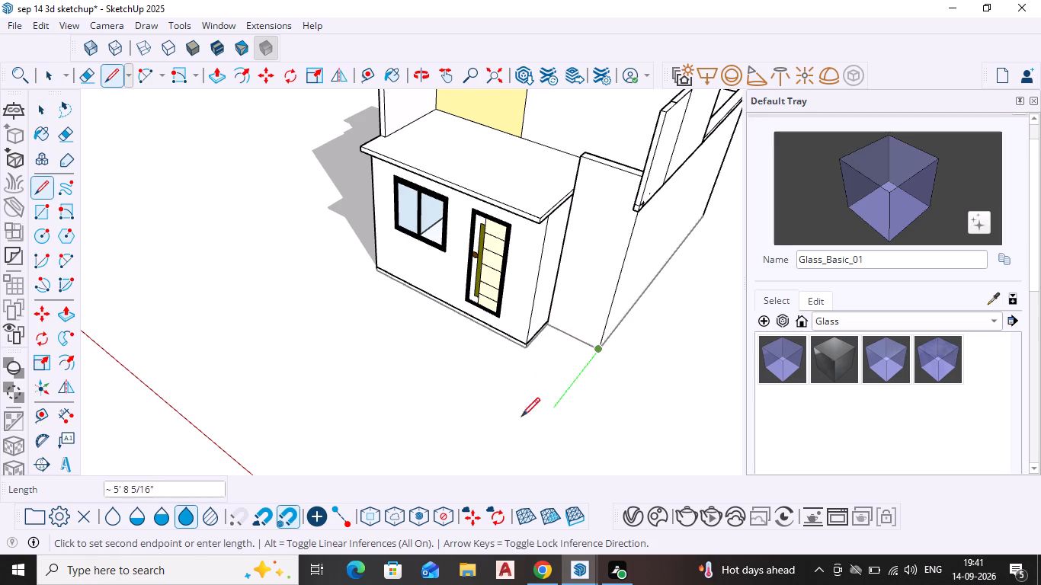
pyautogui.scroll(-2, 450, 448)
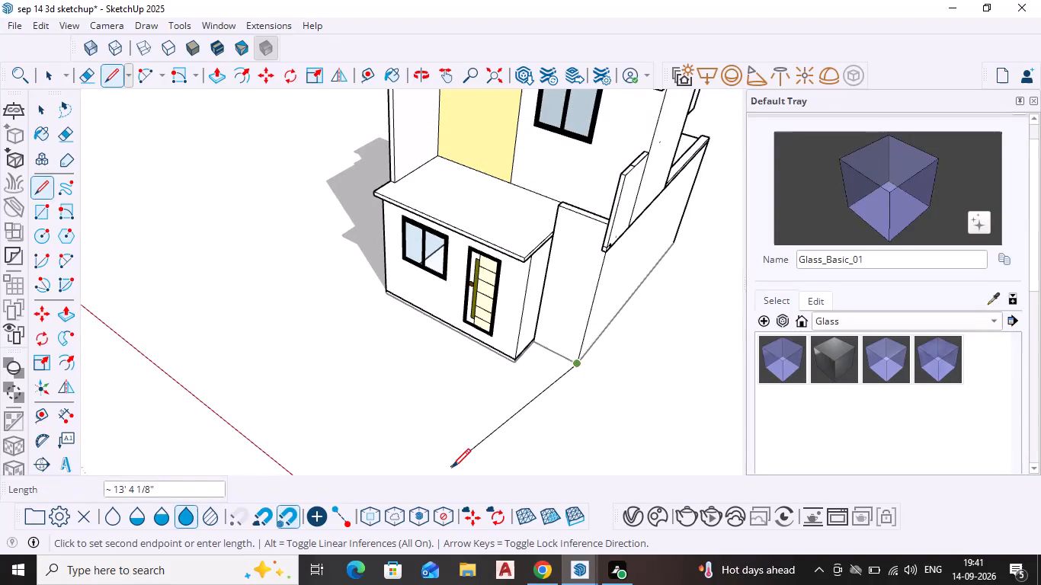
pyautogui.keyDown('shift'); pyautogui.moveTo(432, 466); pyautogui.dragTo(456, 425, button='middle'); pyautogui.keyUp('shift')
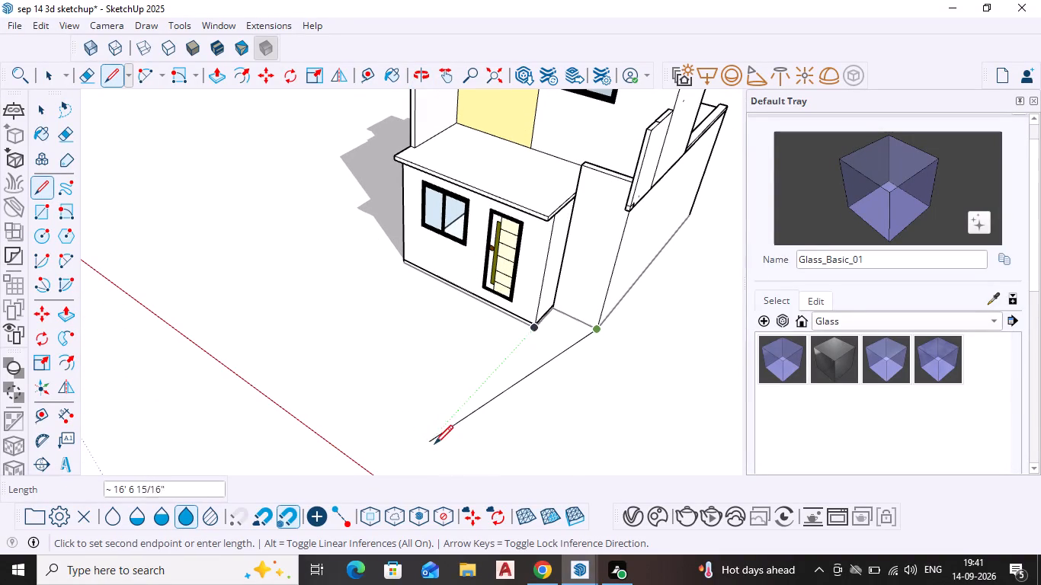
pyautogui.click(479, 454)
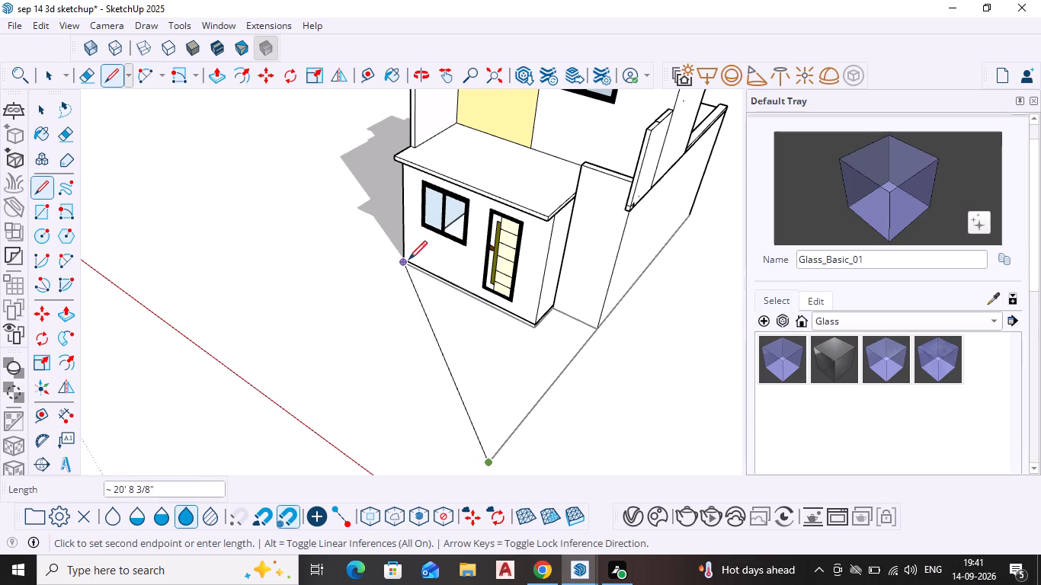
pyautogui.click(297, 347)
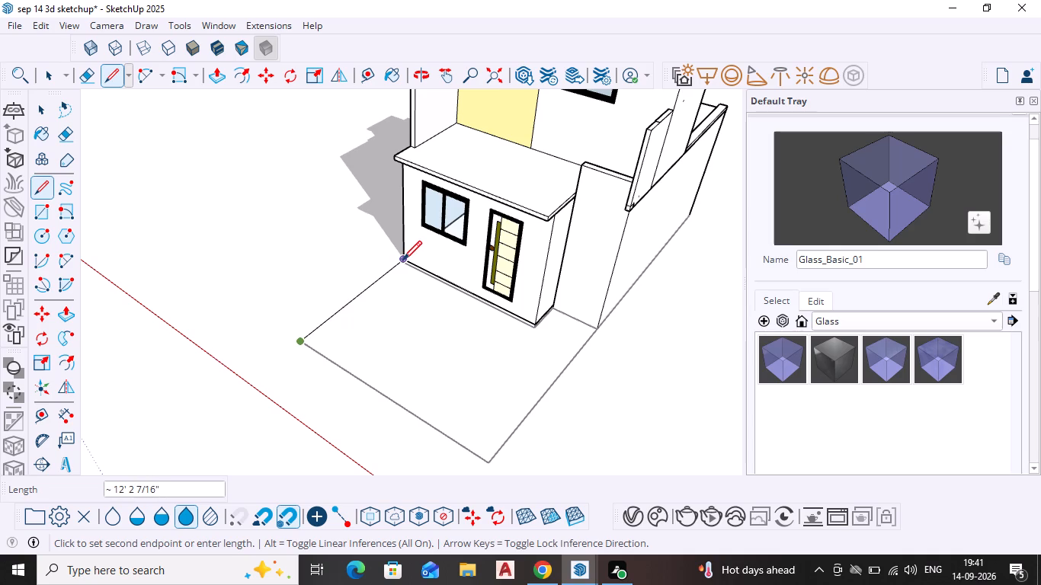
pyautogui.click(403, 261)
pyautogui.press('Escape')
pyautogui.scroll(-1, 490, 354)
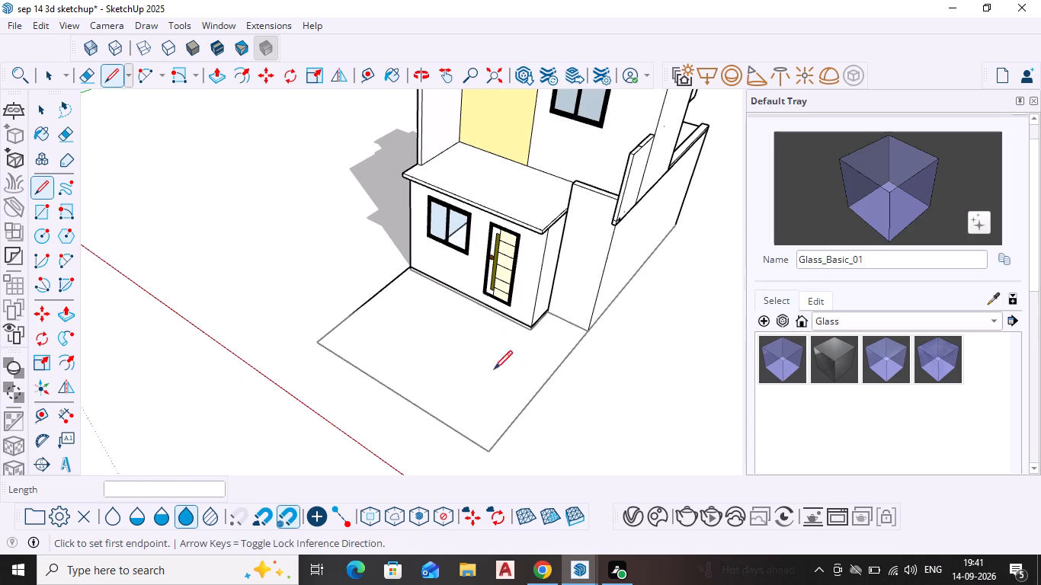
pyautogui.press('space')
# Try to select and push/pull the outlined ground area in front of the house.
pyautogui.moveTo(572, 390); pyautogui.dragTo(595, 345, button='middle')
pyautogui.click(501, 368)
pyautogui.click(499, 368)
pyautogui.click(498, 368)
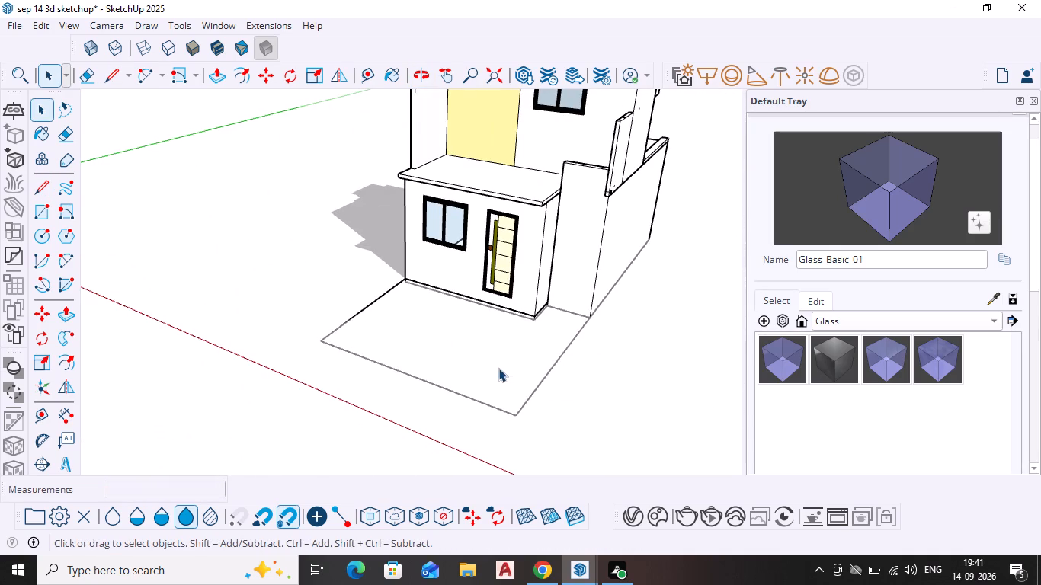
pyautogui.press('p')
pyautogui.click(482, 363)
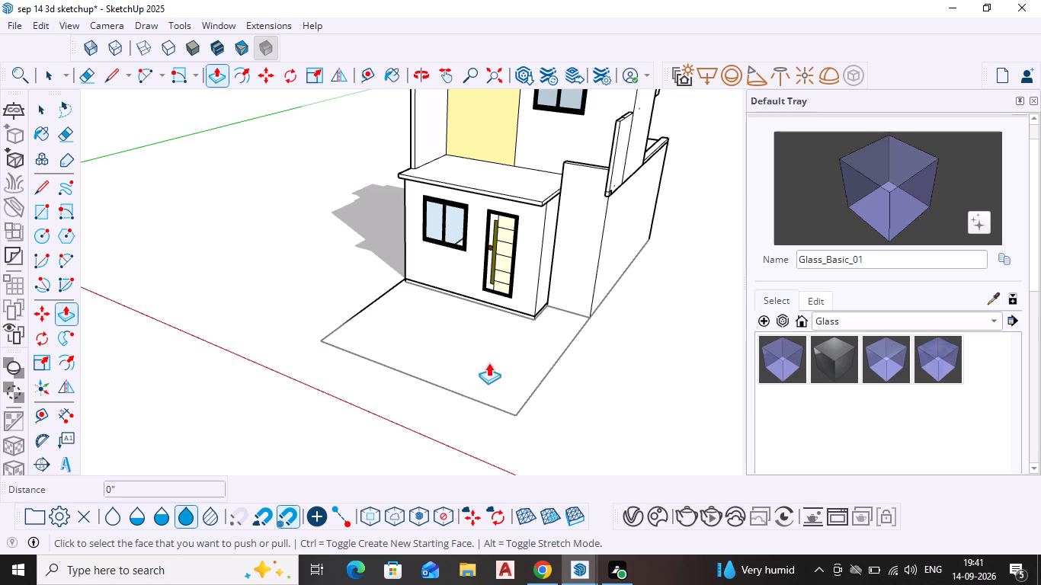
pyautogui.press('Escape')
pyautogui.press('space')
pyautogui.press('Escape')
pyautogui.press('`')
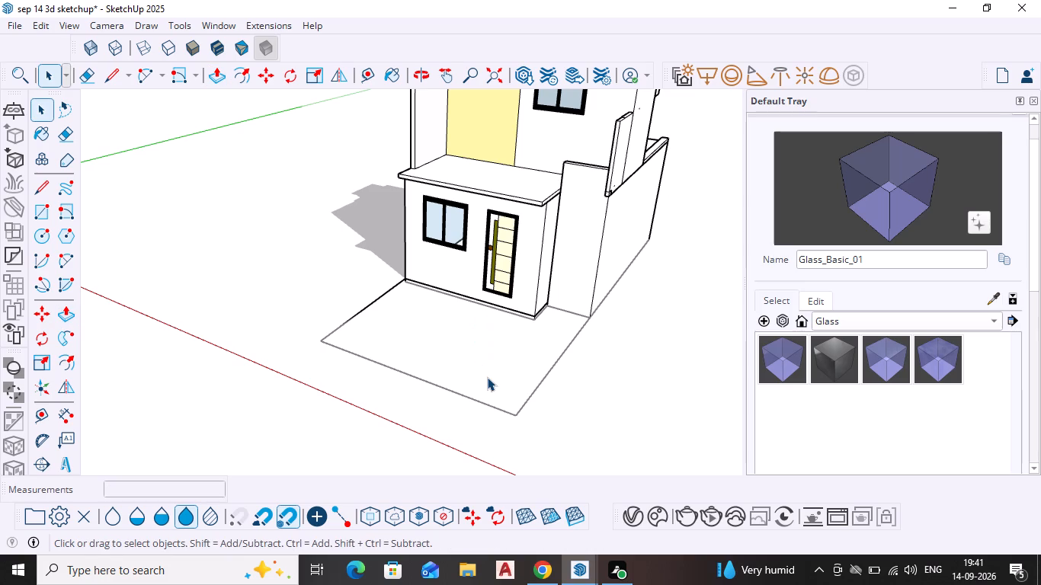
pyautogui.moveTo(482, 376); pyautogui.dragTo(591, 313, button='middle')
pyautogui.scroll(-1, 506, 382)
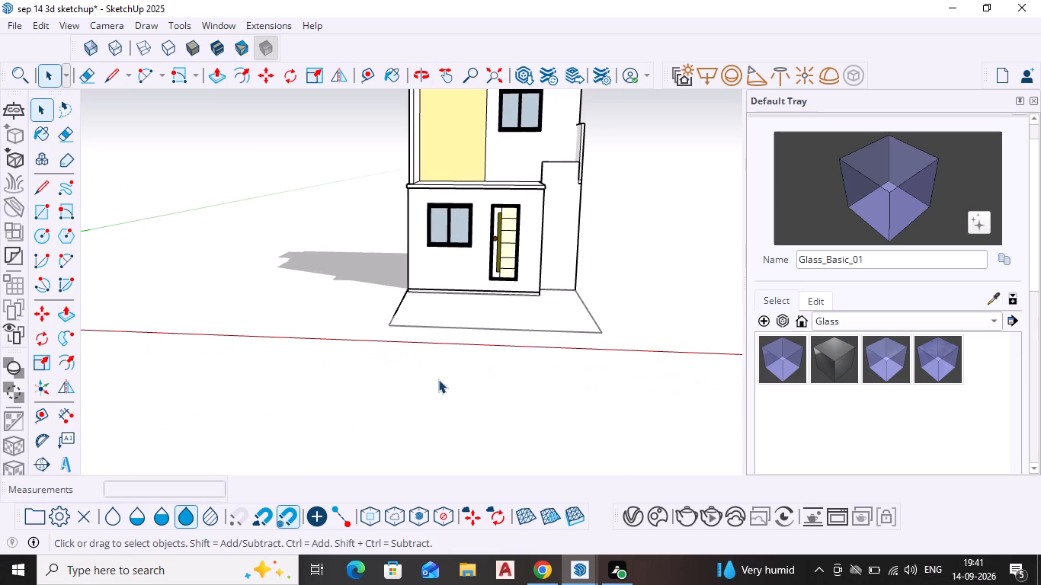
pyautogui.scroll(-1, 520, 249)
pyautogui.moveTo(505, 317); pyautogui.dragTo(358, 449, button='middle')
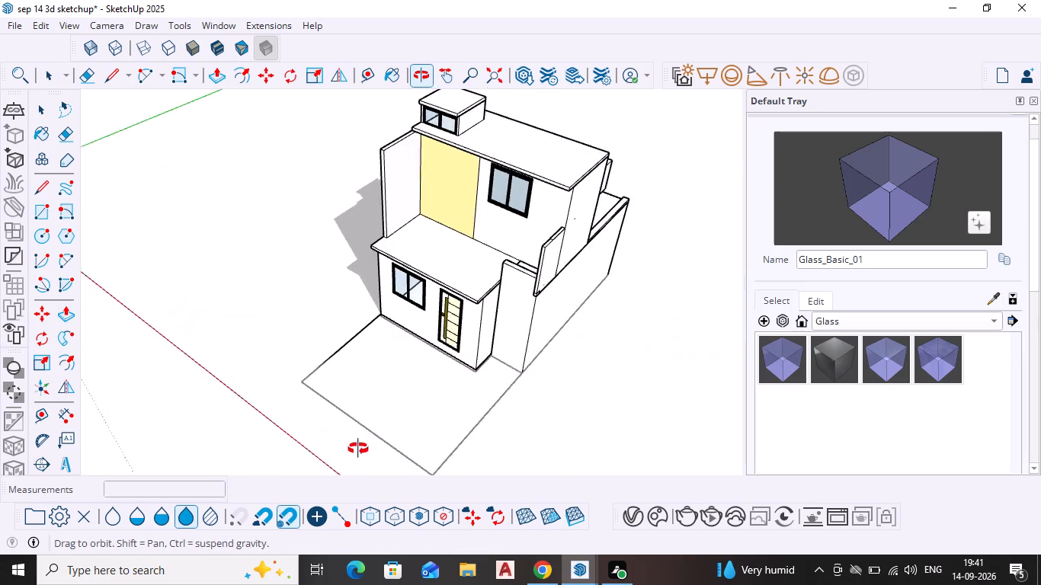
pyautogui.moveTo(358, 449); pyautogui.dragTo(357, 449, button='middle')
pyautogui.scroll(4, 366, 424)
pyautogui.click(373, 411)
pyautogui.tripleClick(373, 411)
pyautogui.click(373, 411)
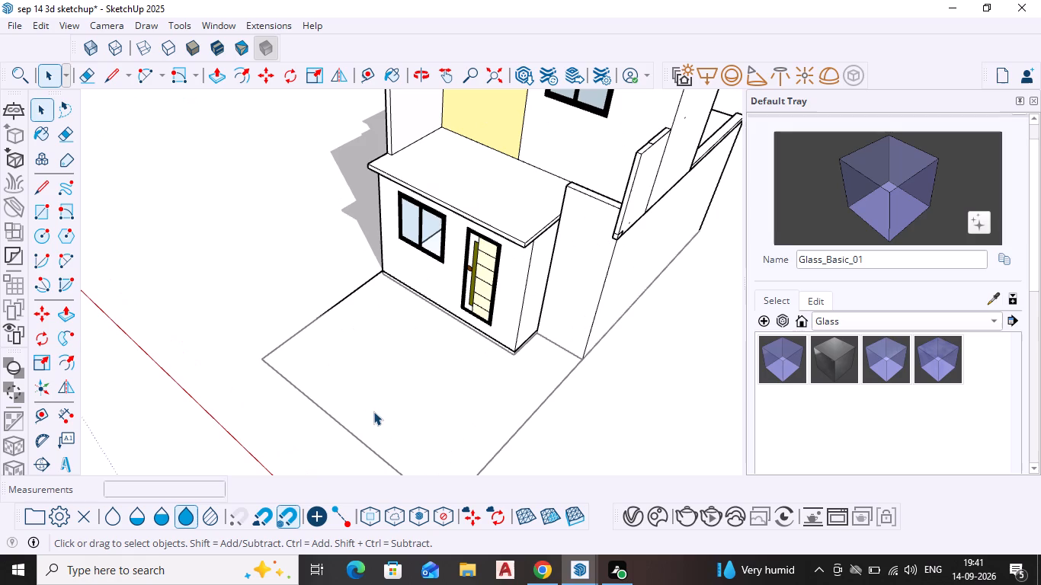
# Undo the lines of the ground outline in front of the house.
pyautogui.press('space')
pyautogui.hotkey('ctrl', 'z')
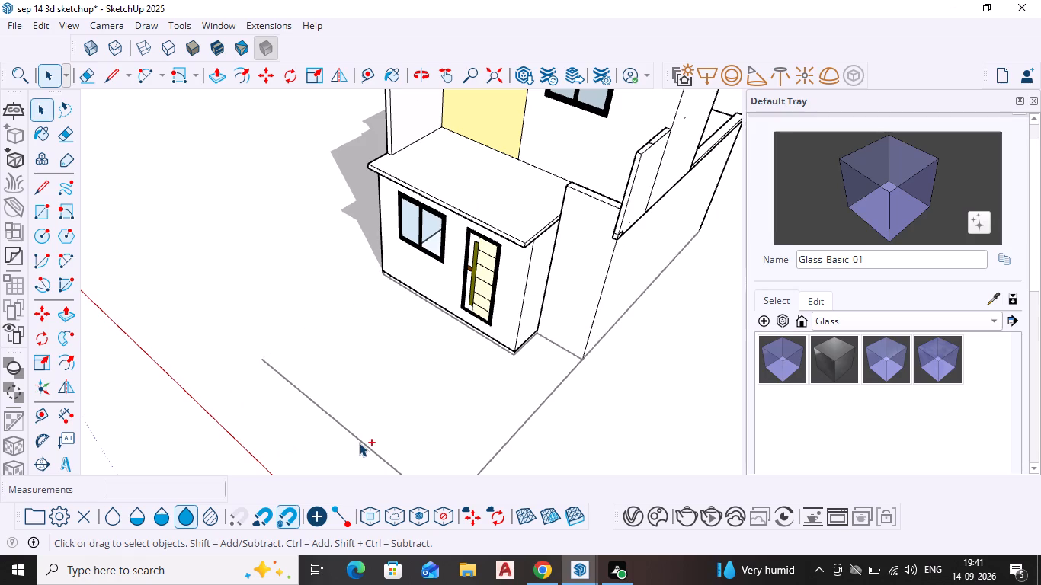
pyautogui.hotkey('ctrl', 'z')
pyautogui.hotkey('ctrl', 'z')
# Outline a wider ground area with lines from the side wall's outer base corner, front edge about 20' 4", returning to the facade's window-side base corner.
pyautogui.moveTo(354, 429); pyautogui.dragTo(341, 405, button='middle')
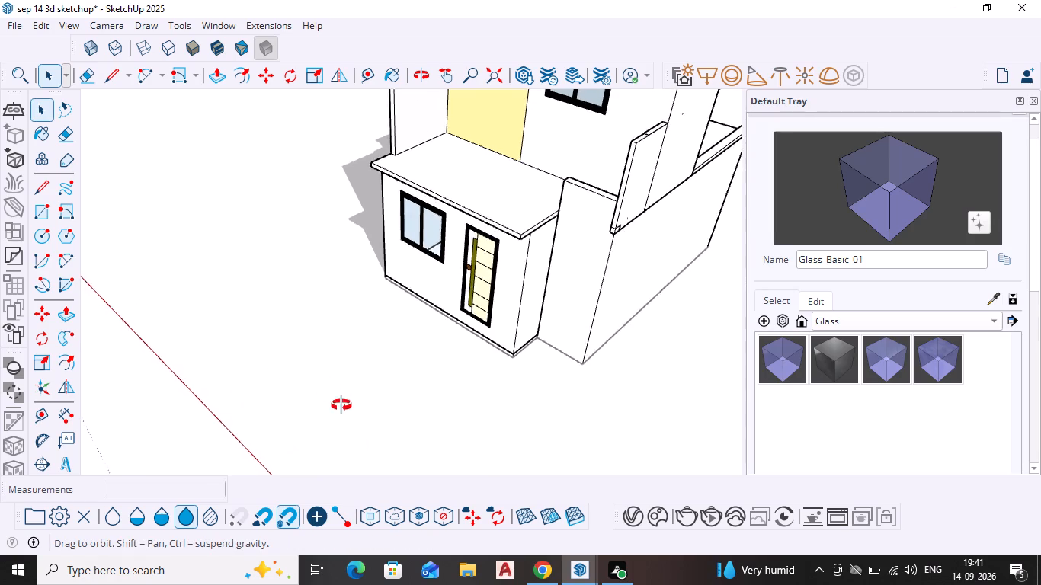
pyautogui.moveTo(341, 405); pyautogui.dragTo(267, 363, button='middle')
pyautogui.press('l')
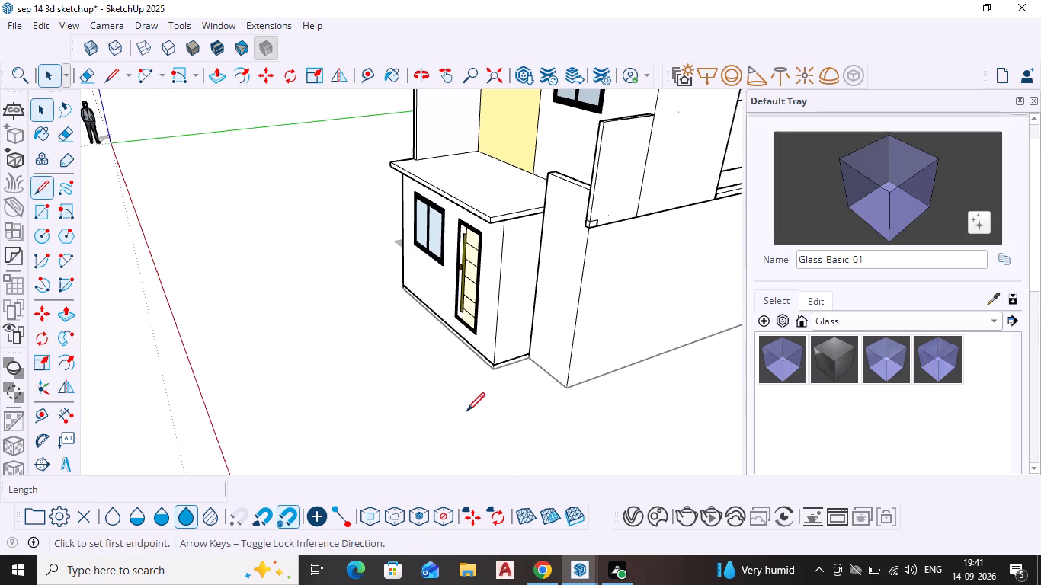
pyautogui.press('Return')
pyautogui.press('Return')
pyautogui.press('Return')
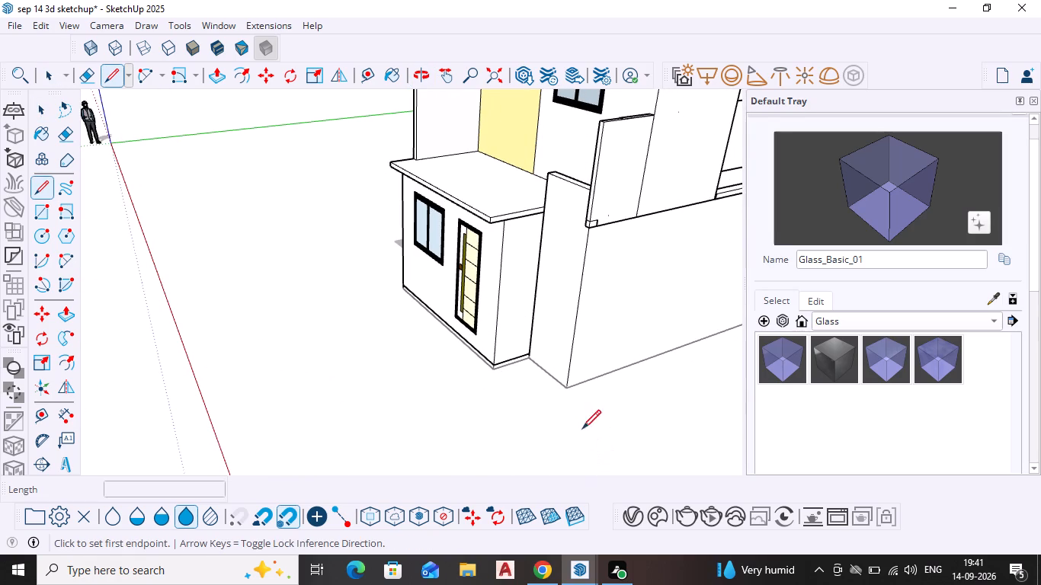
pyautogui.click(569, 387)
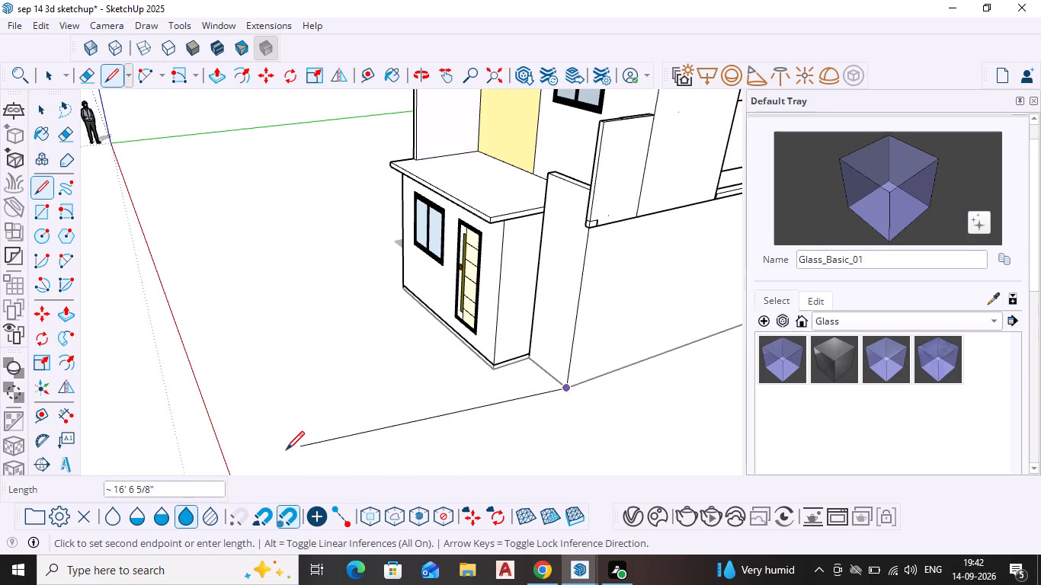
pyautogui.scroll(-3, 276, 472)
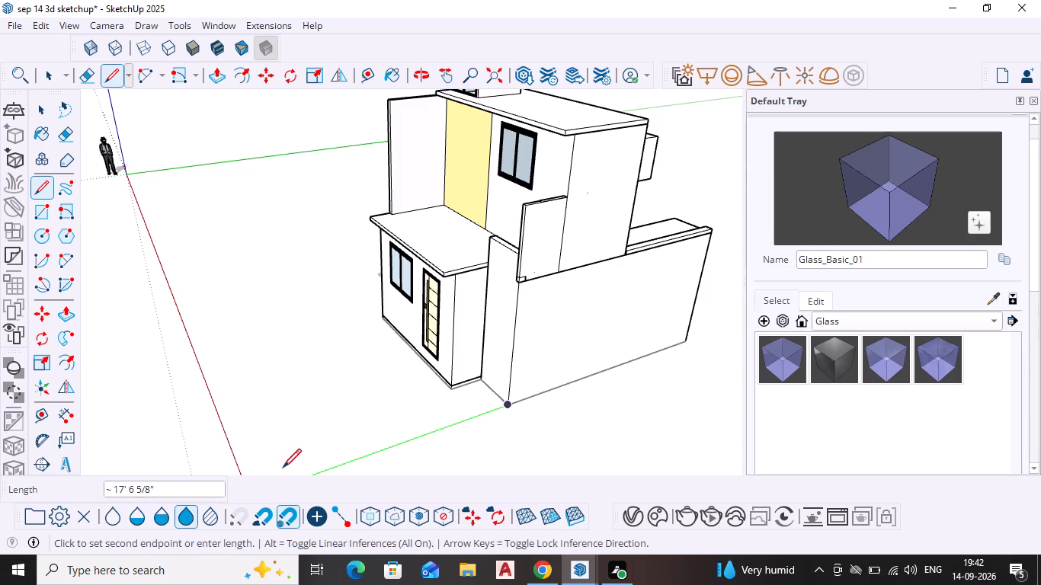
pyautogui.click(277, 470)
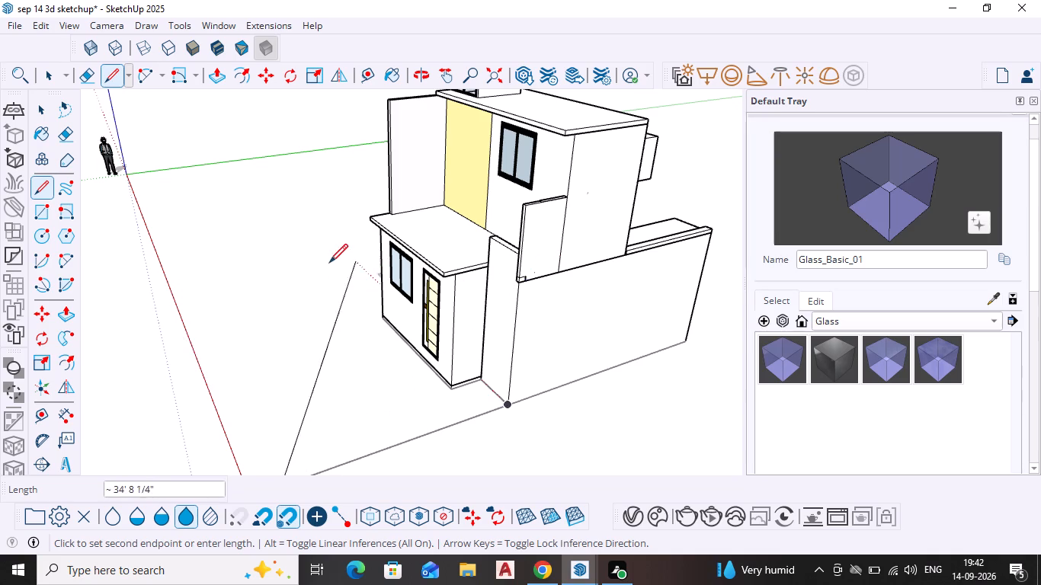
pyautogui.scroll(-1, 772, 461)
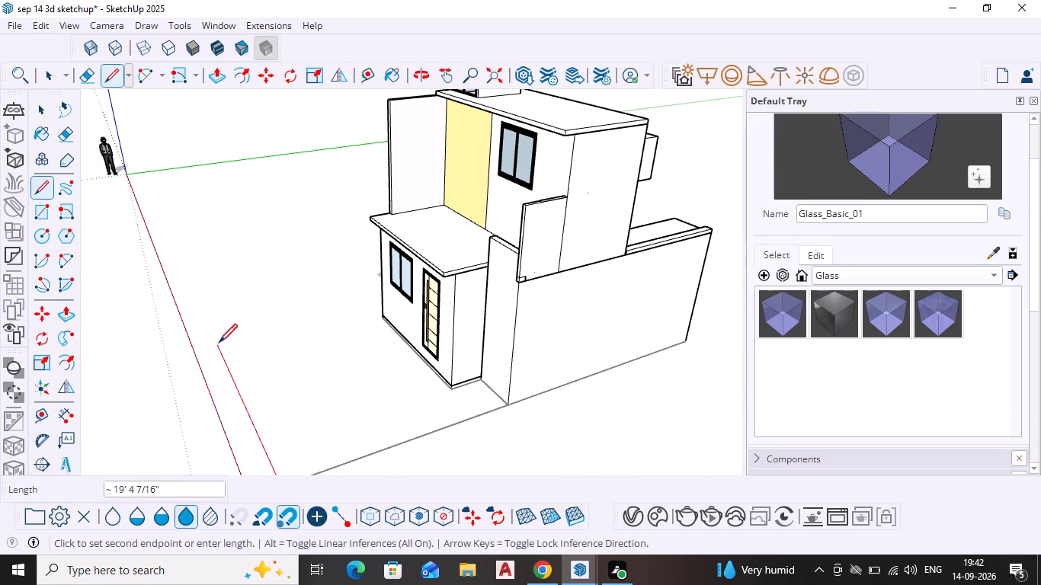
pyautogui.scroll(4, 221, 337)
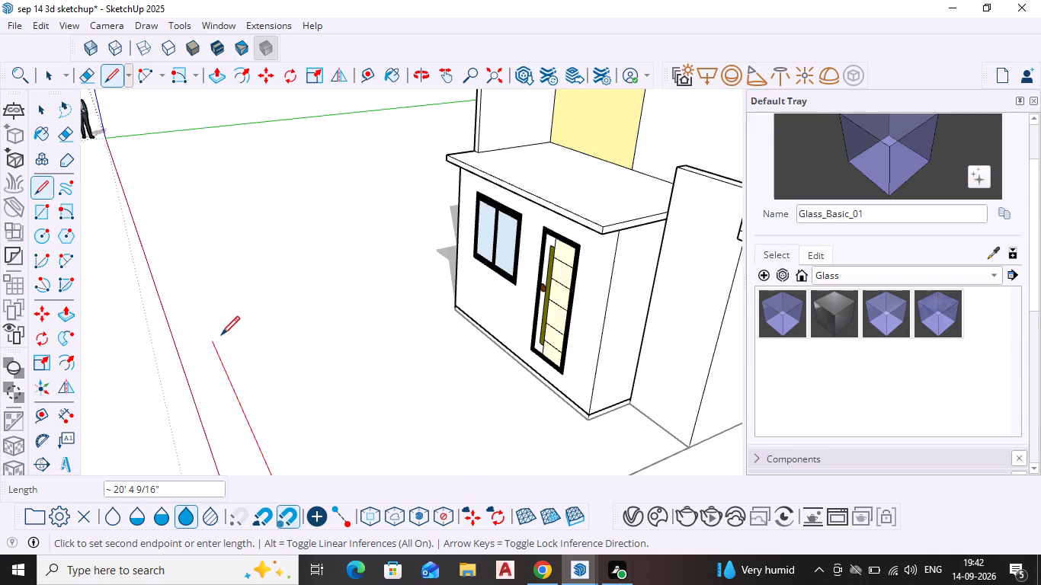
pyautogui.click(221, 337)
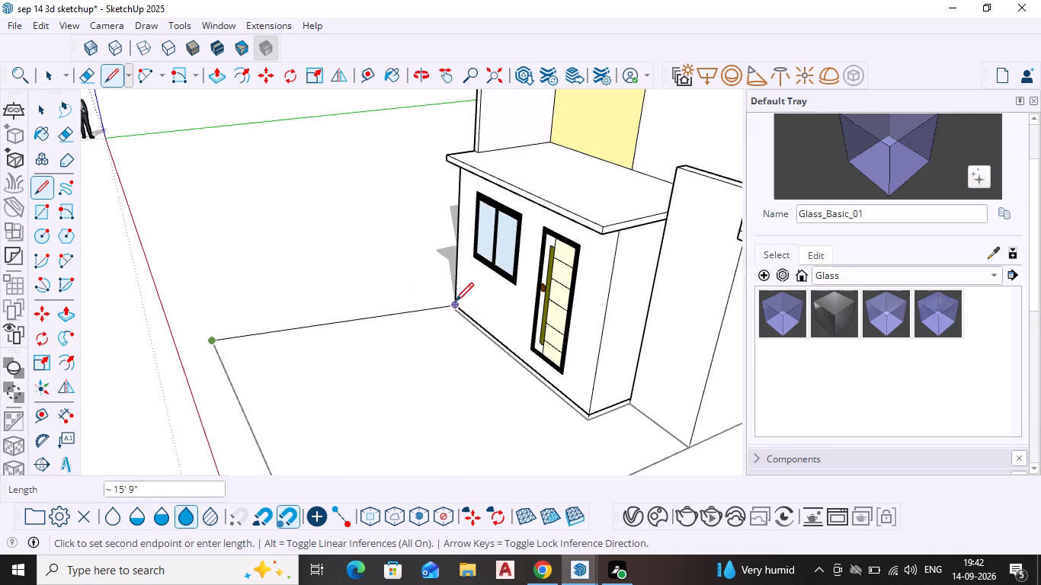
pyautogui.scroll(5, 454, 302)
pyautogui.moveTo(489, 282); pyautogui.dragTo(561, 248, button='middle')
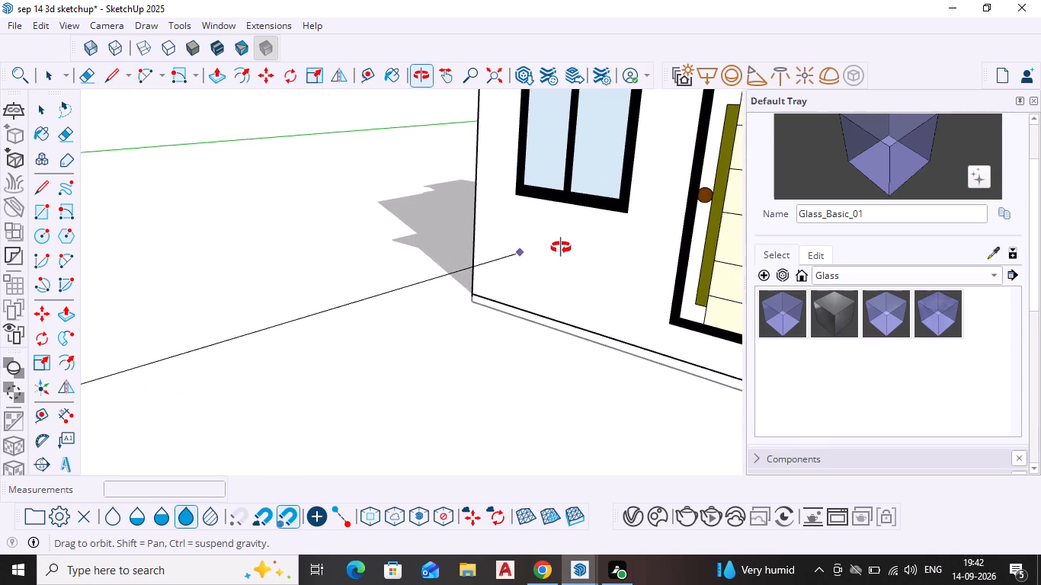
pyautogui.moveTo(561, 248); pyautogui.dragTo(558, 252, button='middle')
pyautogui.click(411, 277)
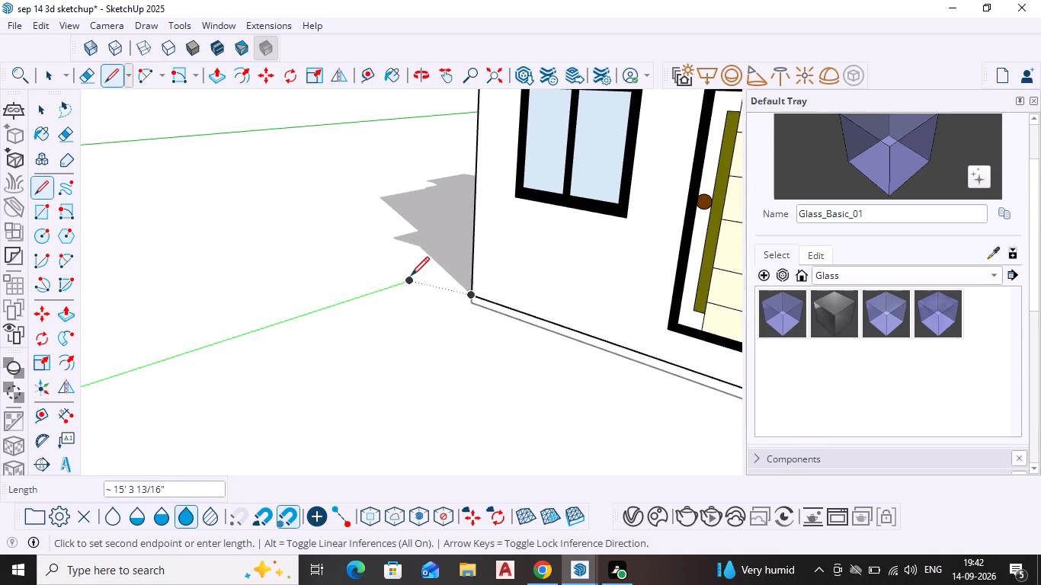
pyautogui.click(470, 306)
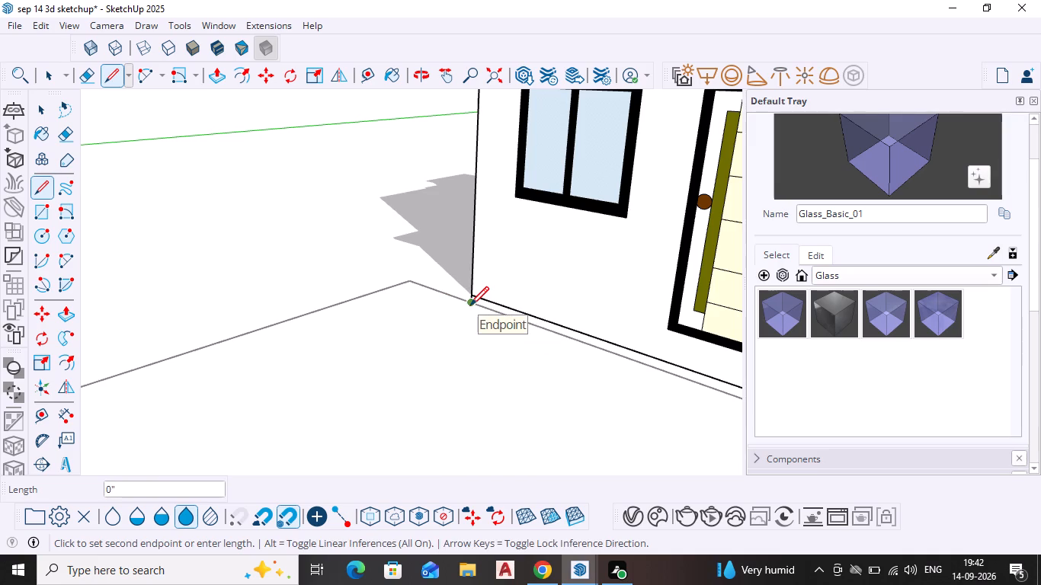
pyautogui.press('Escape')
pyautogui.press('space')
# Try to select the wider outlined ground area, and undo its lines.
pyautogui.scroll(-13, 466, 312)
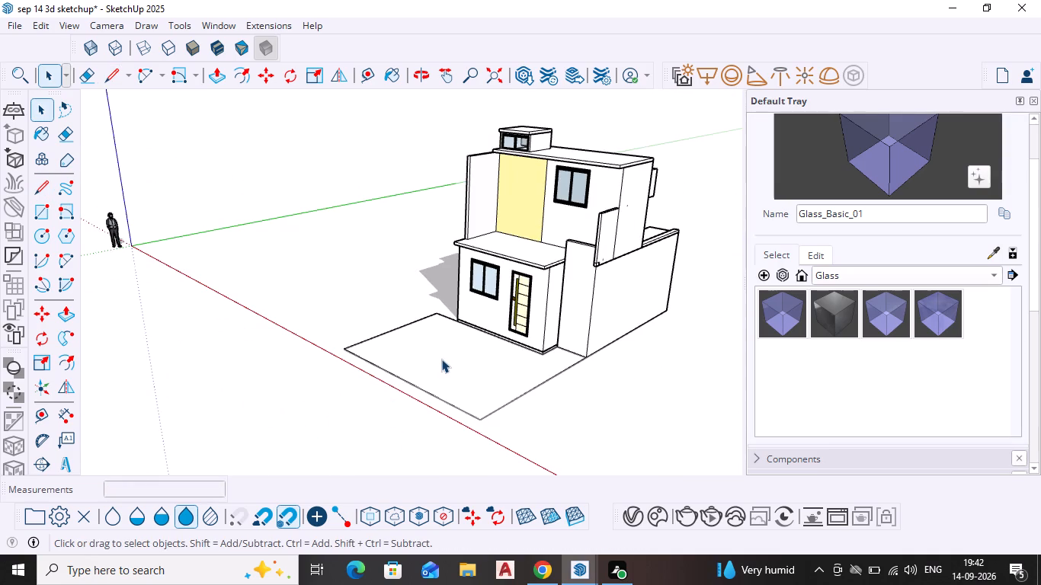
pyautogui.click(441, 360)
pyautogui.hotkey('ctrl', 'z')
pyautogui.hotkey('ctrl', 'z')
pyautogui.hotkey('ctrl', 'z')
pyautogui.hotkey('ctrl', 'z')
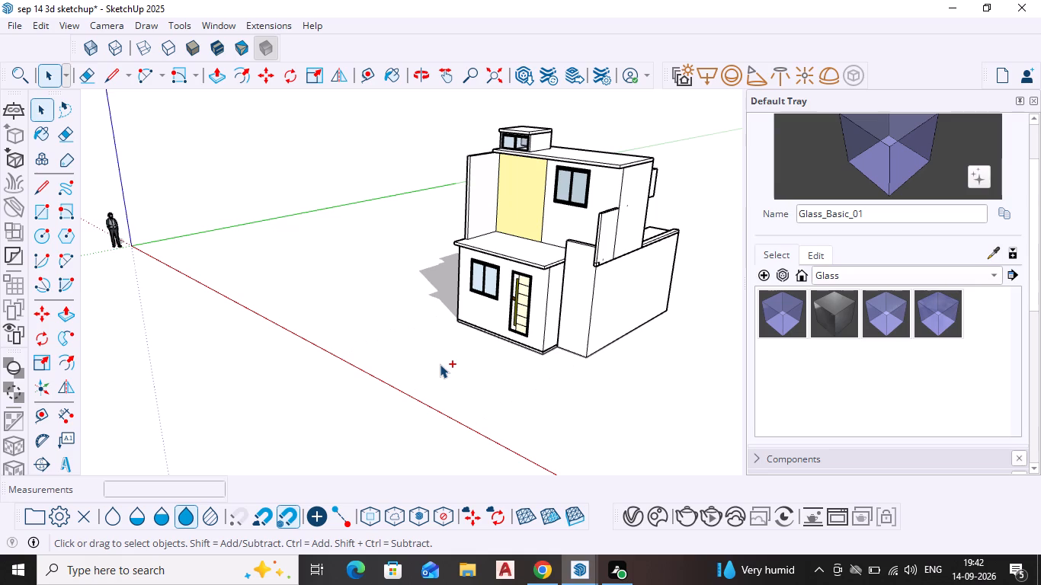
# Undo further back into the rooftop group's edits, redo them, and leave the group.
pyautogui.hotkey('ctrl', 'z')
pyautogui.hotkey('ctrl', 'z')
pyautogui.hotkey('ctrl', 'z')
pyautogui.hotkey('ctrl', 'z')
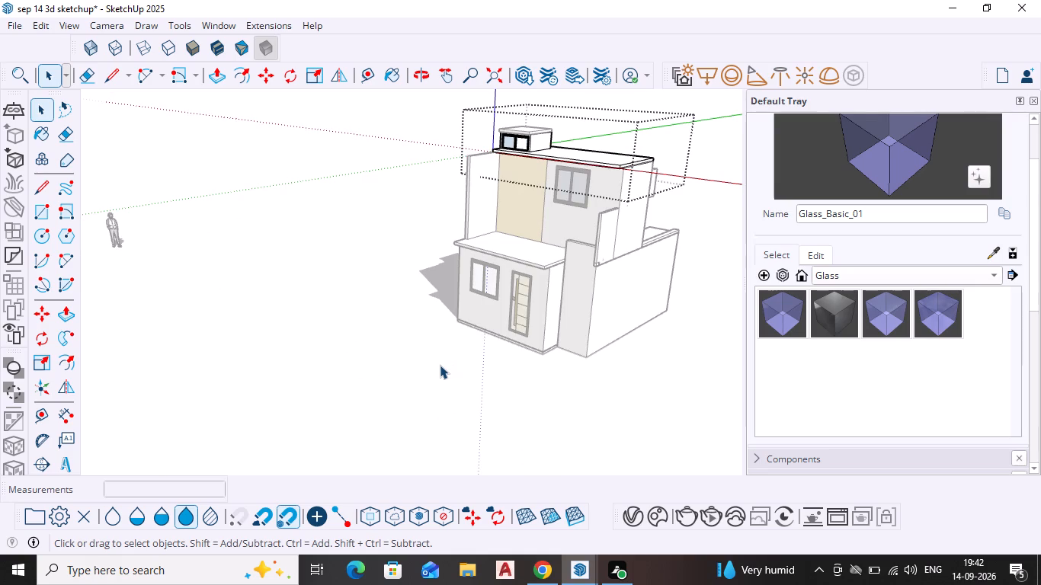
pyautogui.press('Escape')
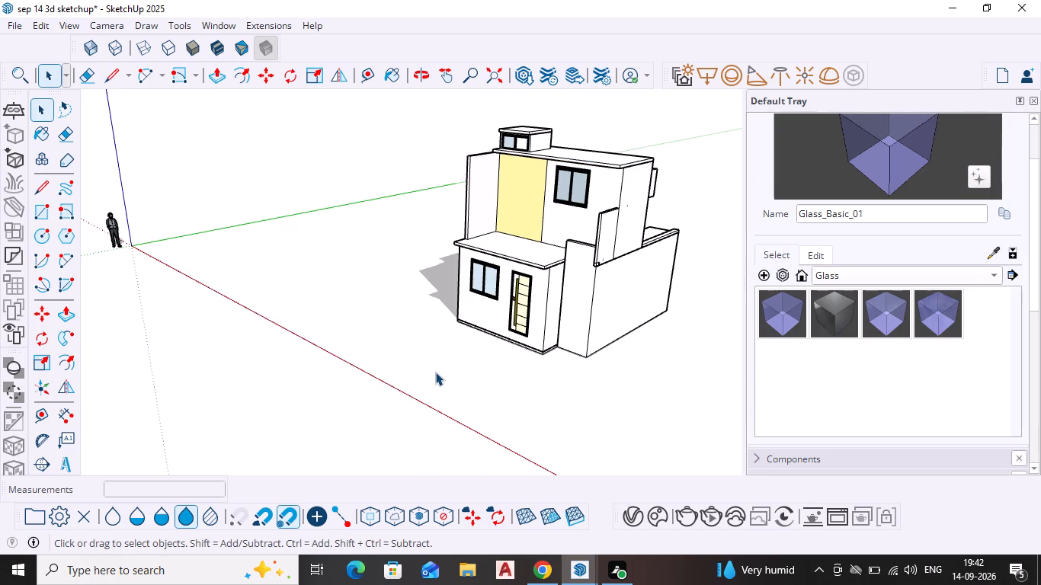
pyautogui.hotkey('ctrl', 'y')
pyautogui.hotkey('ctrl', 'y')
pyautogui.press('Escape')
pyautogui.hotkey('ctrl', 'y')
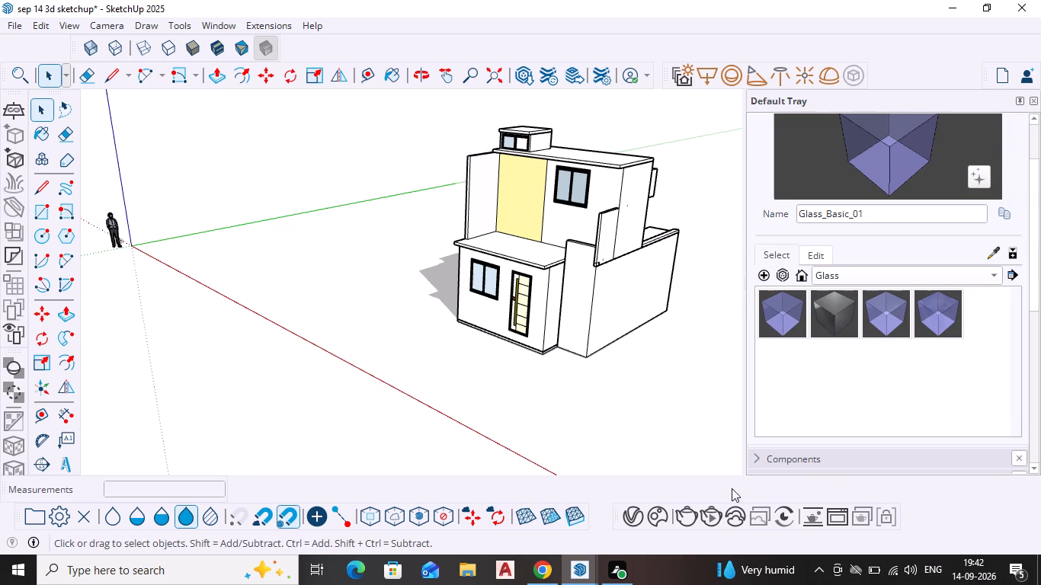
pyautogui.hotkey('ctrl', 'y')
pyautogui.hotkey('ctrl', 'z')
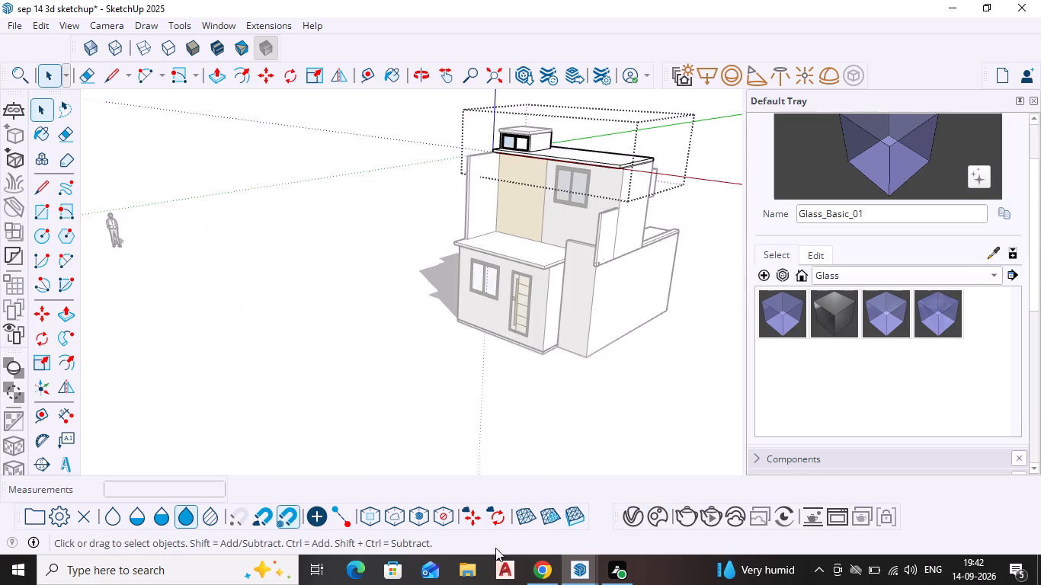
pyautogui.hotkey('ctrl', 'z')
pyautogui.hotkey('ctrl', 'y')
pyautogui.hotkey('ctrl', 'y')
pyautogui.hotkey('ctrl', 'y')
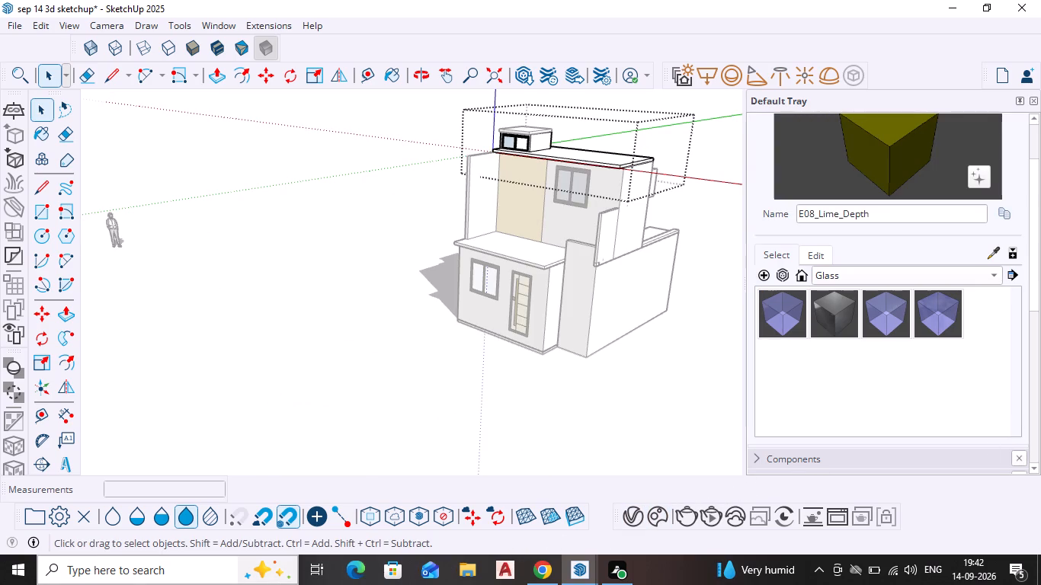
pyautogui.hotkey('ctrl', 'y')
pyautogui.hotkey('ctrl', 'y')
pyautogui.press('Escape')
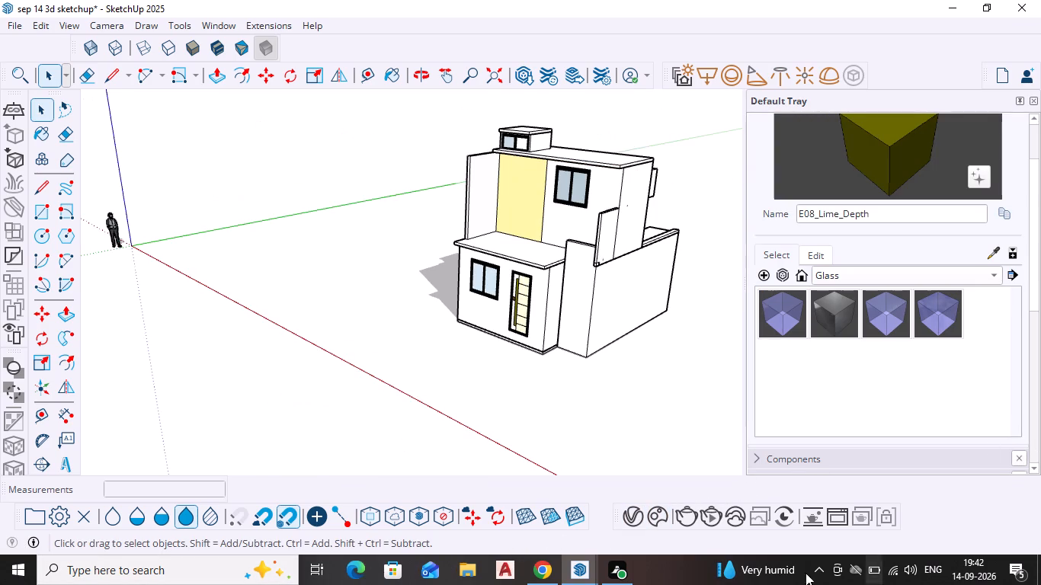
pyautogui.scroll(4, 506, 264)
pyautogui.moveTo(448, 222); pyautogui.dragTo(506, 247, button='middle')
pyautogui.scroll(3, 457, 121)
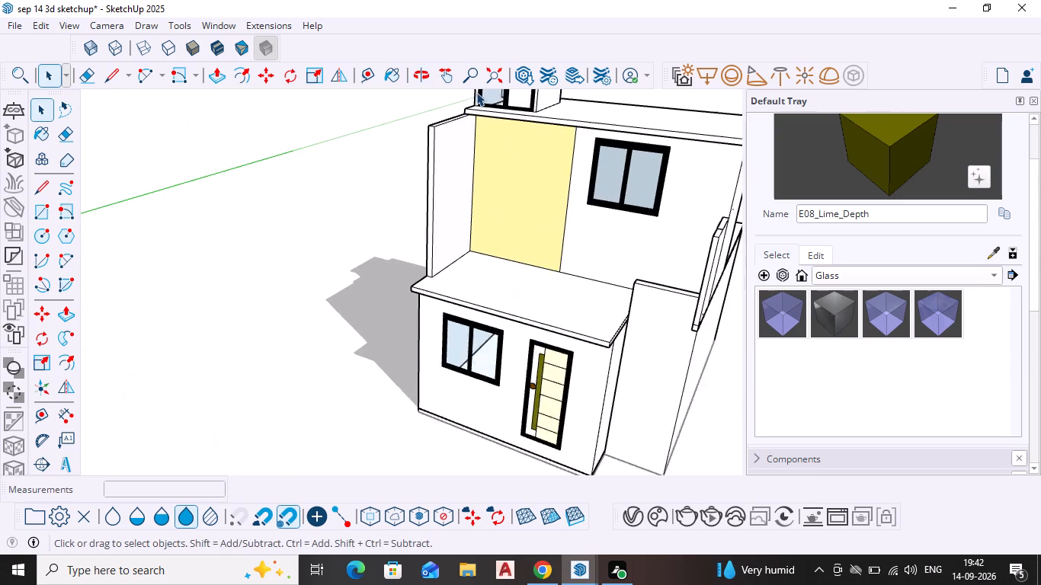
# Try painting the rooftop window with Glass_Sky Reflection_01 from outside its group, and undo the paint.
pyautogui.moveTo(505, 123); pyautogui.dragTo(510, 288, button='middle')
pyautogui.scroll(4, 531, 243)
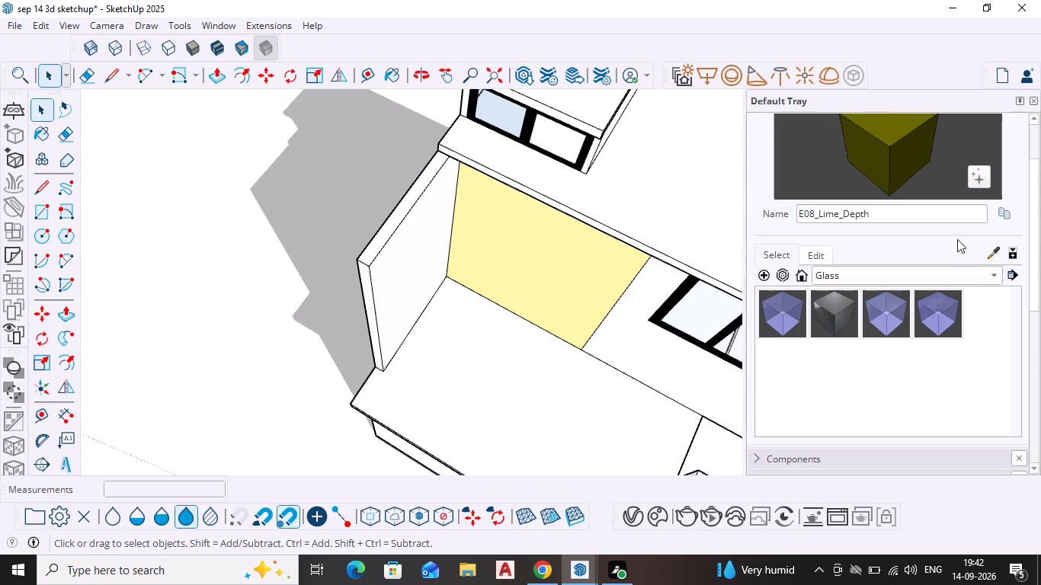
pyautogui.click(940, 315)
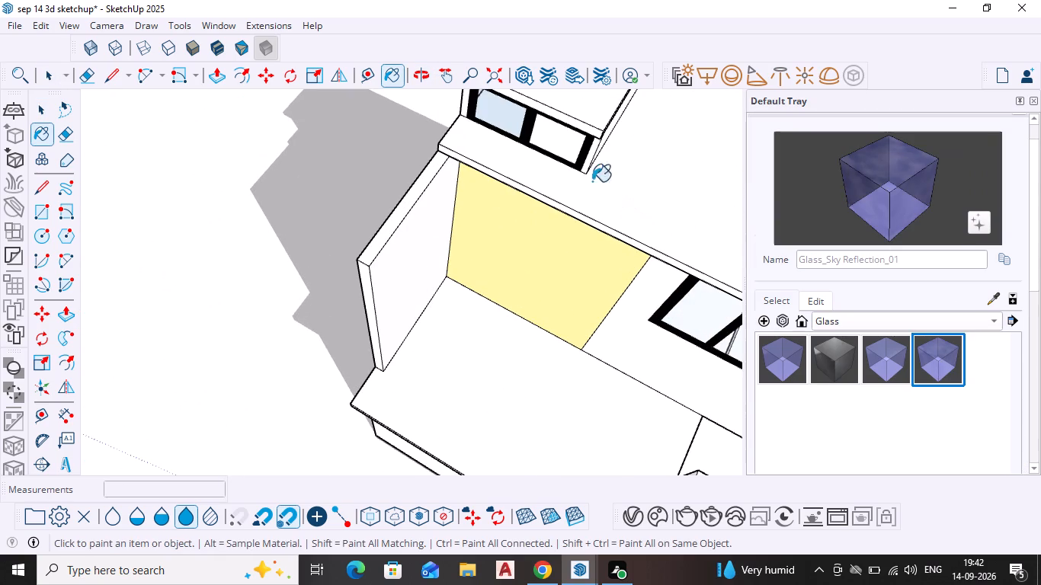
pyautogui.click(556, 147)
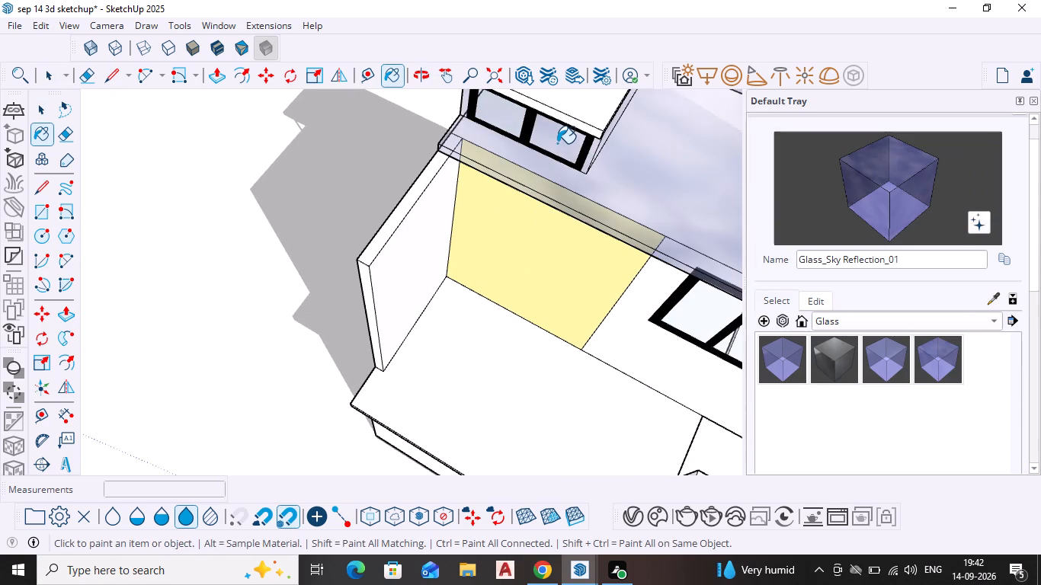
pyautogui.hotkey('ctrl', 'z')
# Inside the rooftop group, try Glass_Sky Reflection_01, Glass_Safety_01 and Glass_Mirror_01 on the window's unglazed pane, finish with Glass_Basic_01, and leave the group.
pyautogui.press('space')
pyautogui.tripleClick(538, 149)
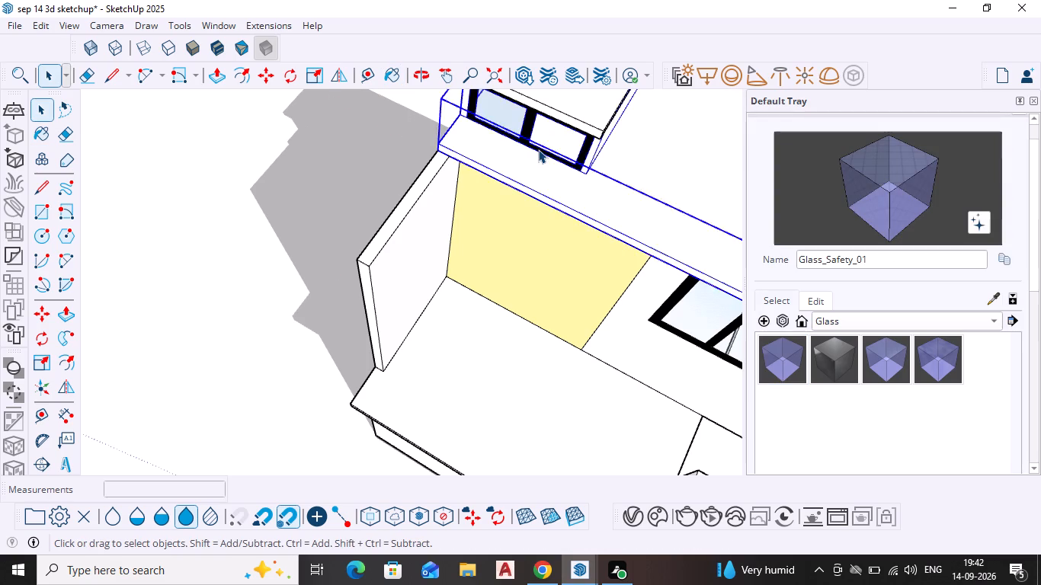
pyautogui.click(543, 140)
pyautogui.click(548, 130)
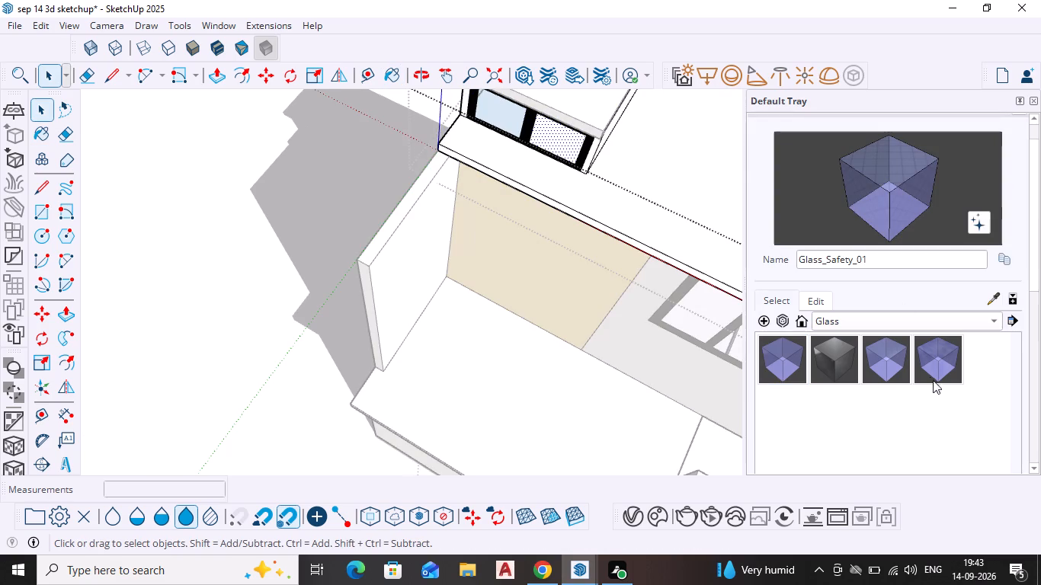
pyautogui.click(947, 371)
pyautogui.click(563, 144)
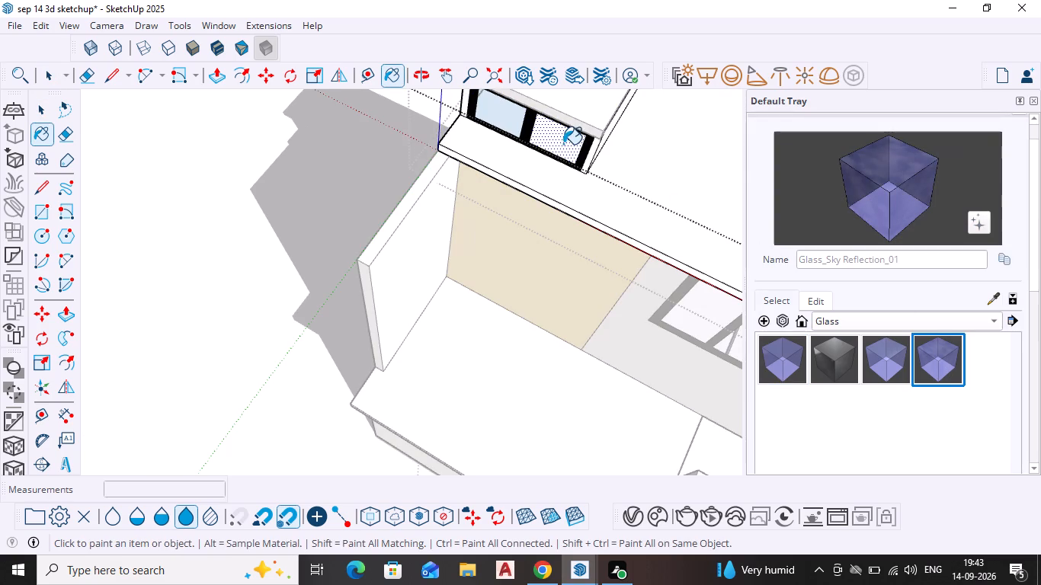
pyautogui.click(883, 363)
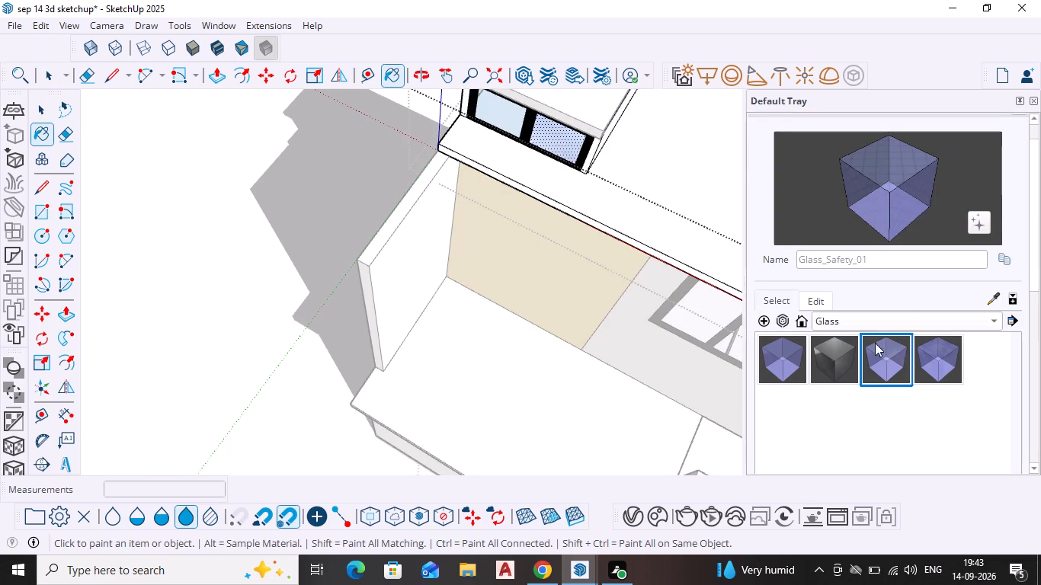
pyautogui.click(553, 146)
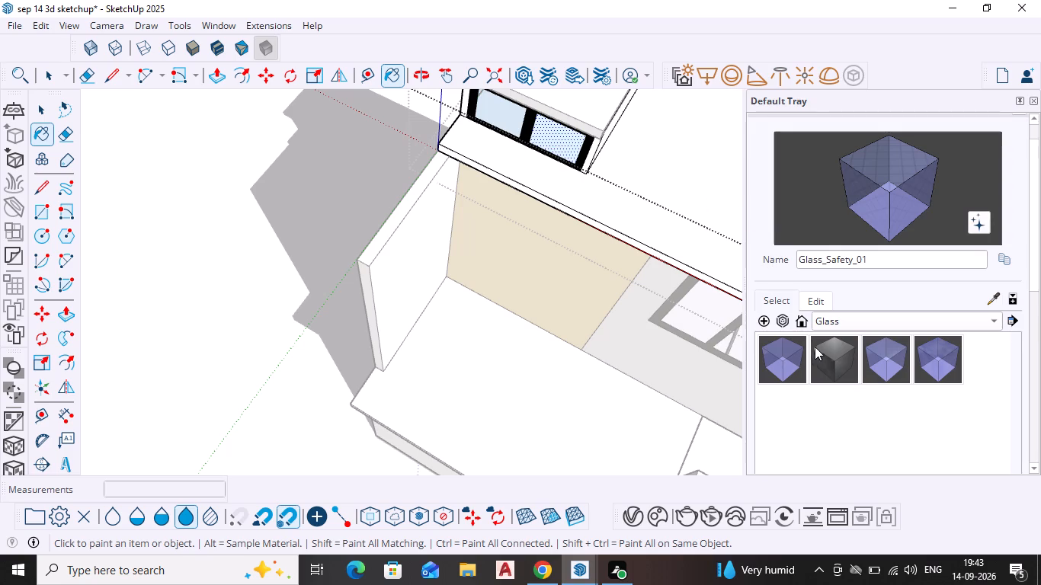
pyautogui.click(821, 350)
pyautogui.click(542, 131)
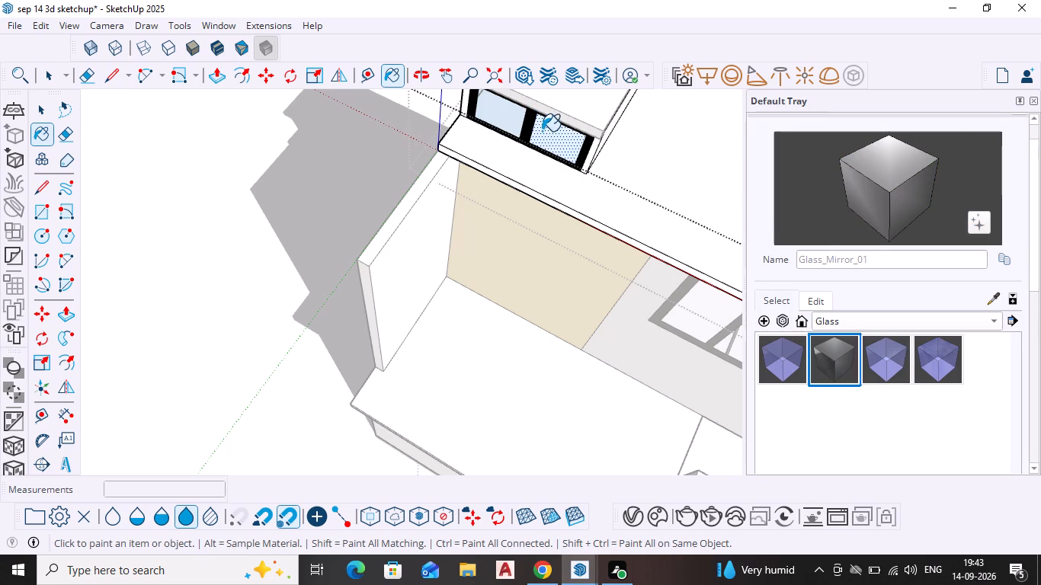
pyautogui.click(786, 352)
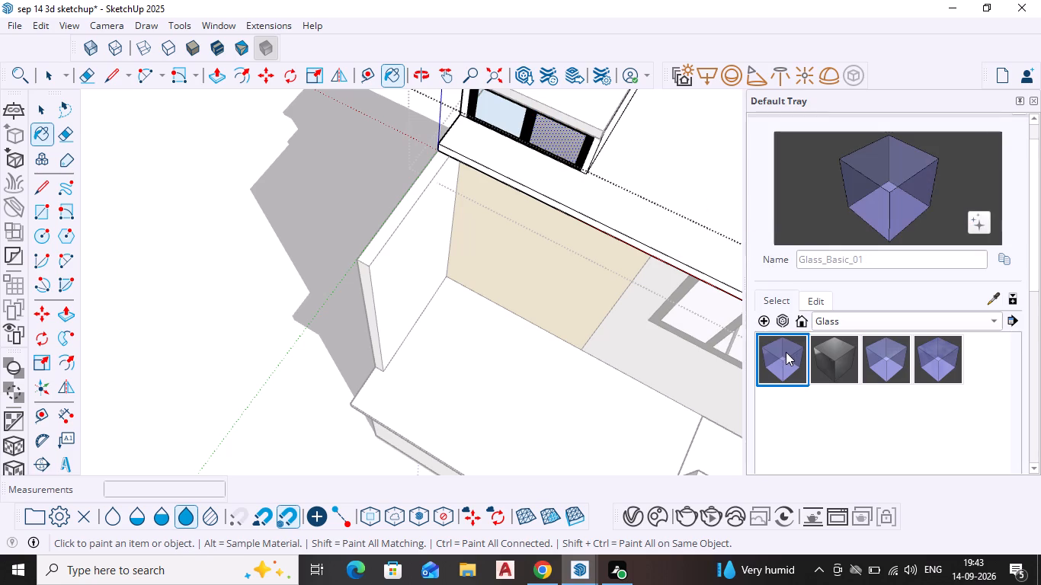
pyautogui.click(567, 146)
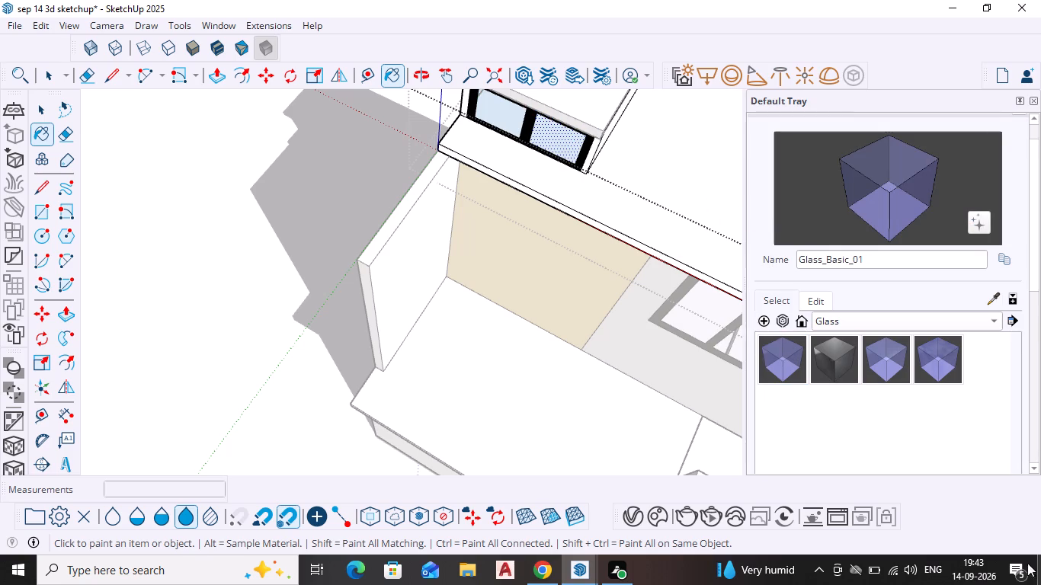
pyautogui.moveTo(570, 405); pyautogui.dragTo(597, 263, button='middle')
pyautogui.scroll(-2, 597, 263)
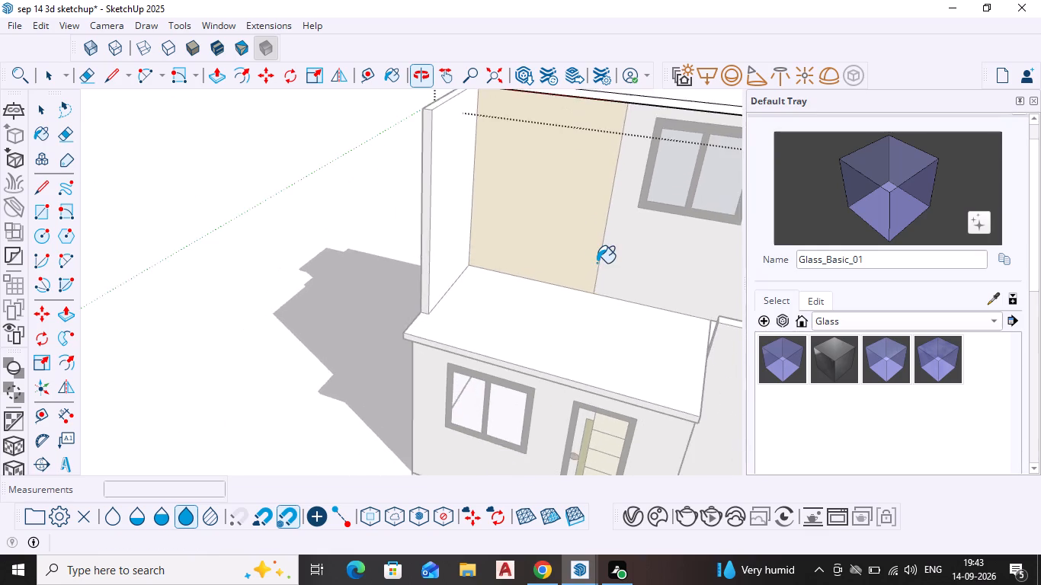
pyautogui.scroll(-5, 597, 263)
pyautogui.moveTo(588, 309); pyautogui.dragTo(540, 302, button='middle')
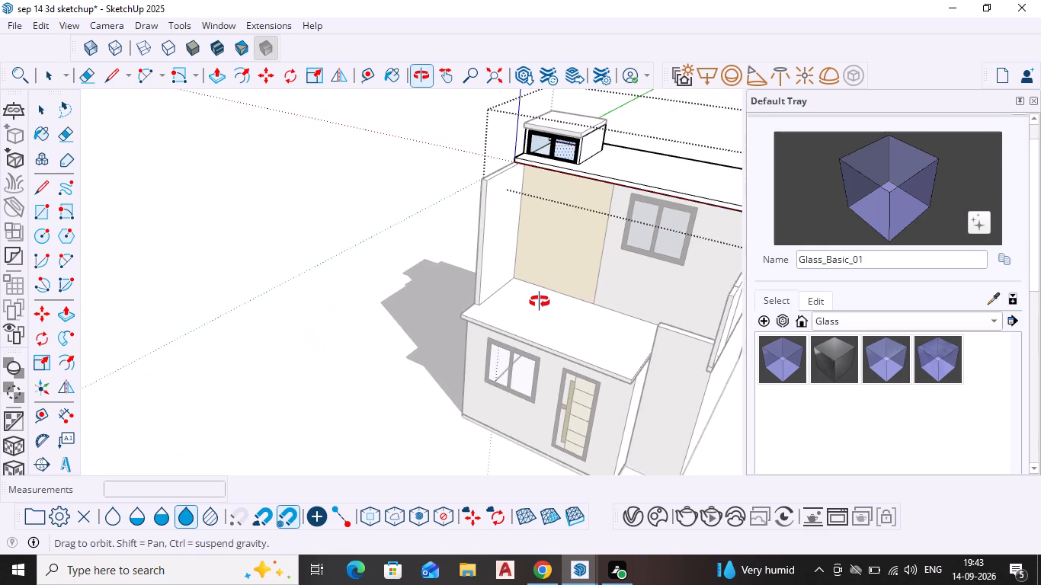
pyautogui.moveTo(540, 302); pyautogui.dragTo(549, 306, button='middle')
pyautogui.press('space')
pyautogui.press('`')
pyautogui.press('Escape')
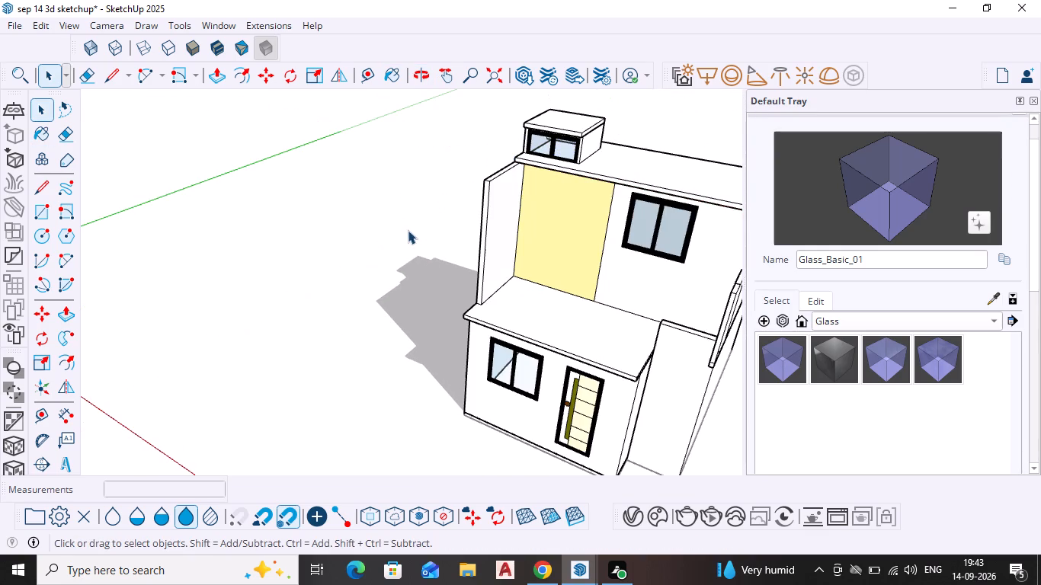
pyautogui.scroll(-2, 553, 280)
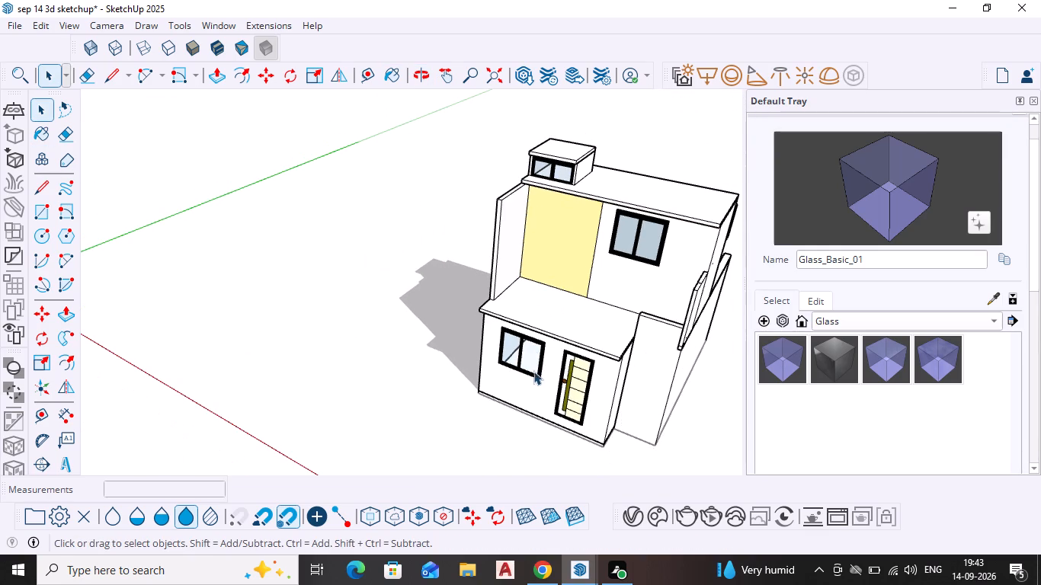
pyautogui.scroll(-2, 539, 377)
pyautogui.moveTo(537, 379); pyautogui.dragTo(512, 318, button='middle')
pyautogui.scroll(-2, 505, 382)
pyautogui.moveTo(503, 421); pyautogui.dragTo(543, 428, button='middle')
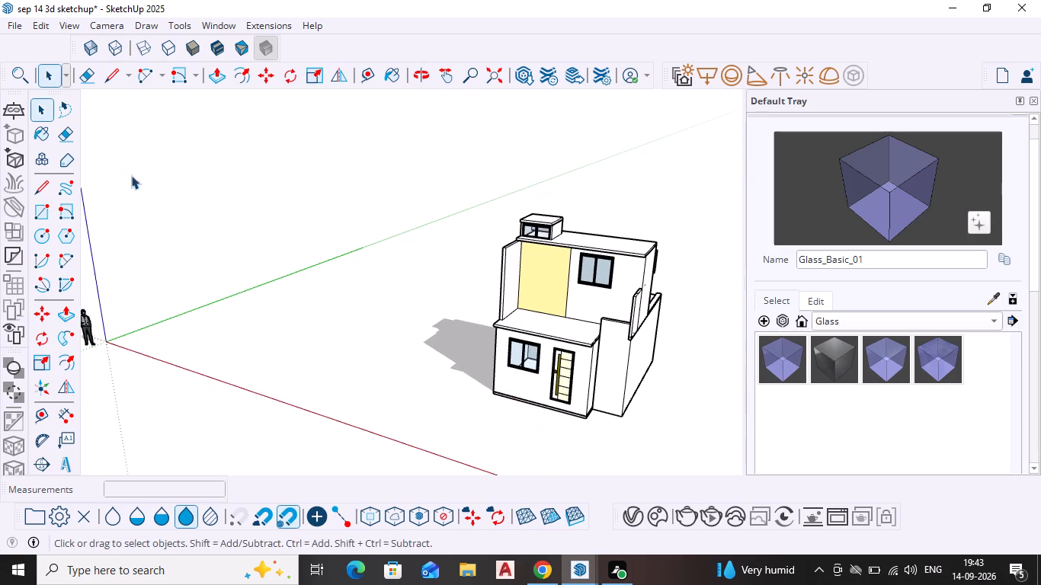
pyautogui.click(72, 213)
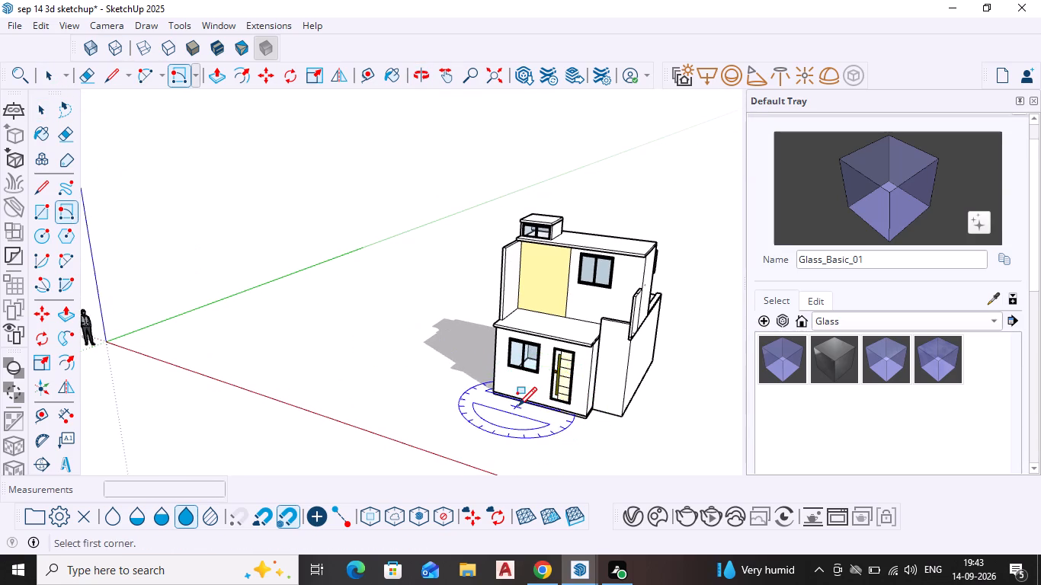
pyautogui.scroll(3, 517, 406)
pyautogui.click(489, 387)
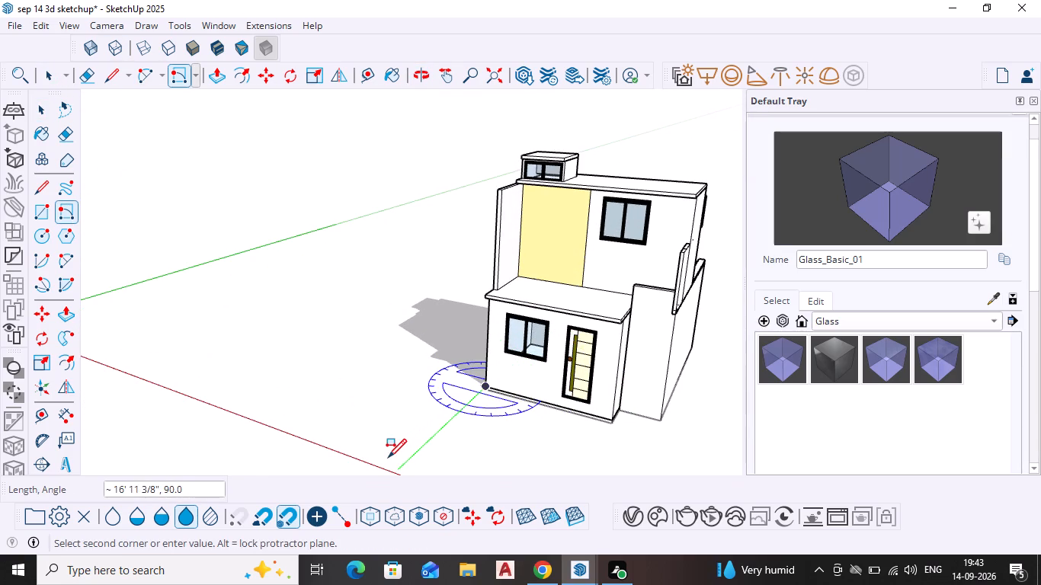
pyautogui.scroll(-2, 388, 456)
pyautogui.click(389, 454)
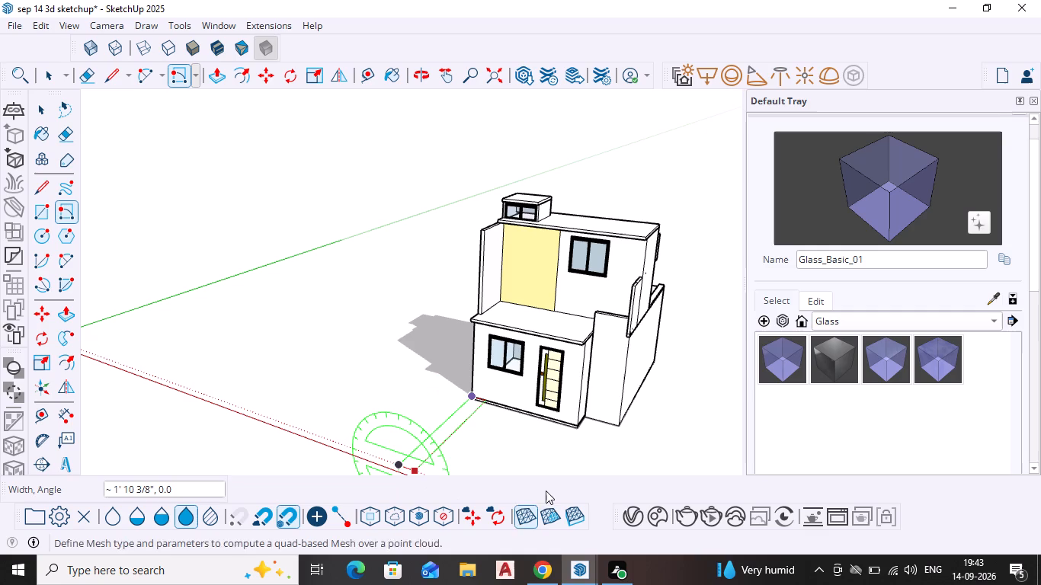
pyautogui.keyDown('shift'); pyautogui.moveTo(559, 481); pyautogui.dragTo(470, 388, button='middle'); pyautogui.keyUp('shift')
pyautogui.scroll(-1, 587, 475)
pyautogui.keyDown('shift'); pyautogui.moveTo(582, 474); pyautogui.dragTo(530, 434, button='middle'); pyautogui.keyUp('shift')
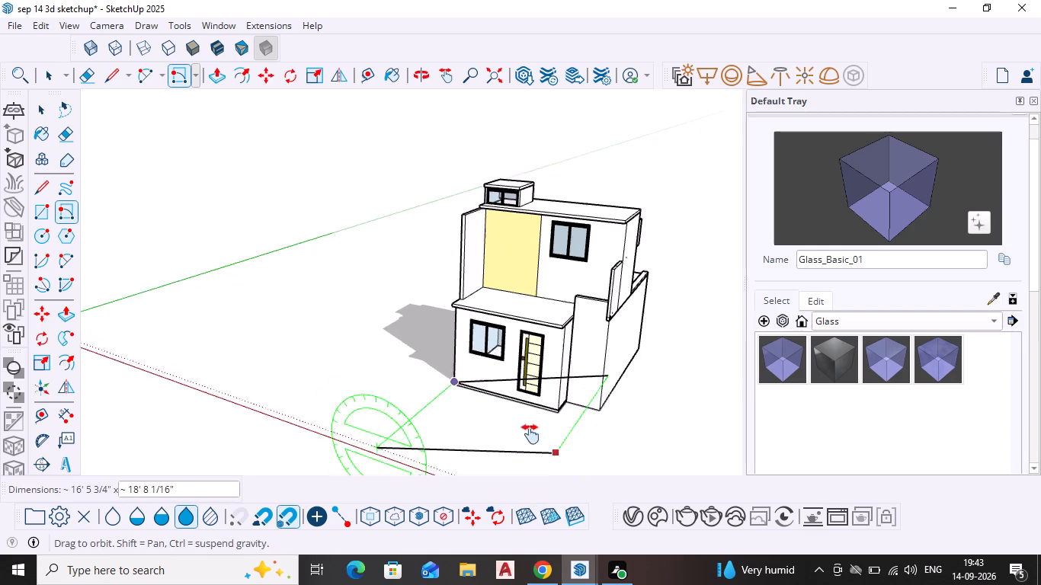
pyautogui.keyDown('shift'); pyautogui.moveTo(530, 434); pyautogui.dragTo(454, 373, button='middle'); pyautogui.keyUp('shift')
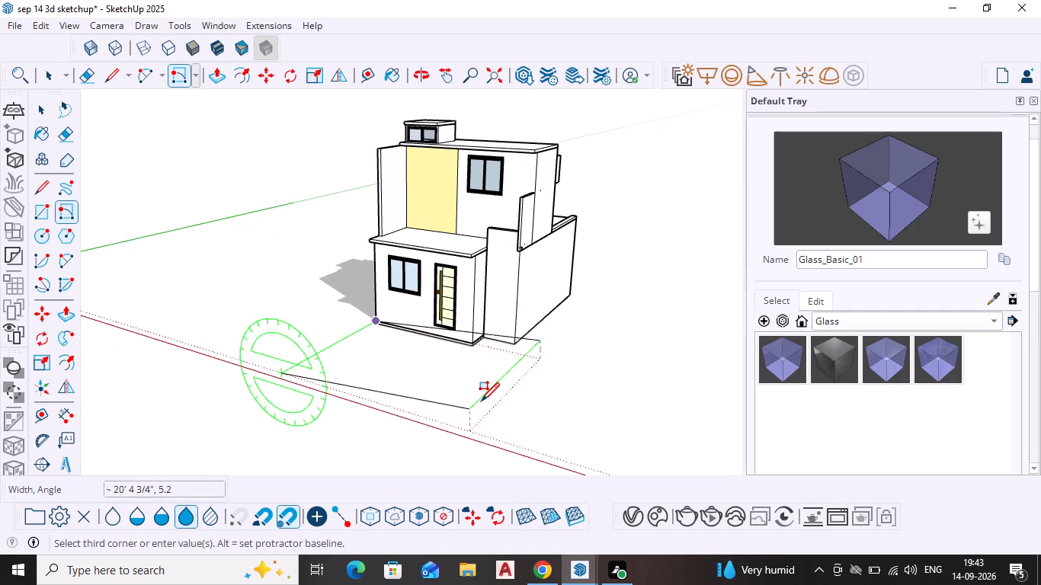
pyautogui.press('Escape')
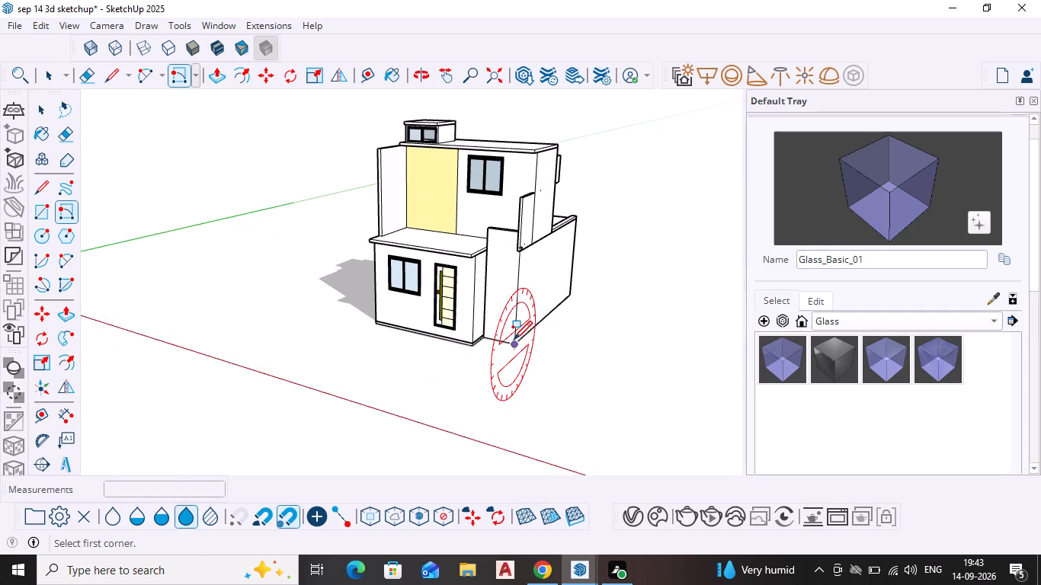
# Draw a rotated rectangle of ground about 18' 2" deep from the side wall's outer base corner, spanning to the facade's window-side corner.
pyautogui.click(509, 340)
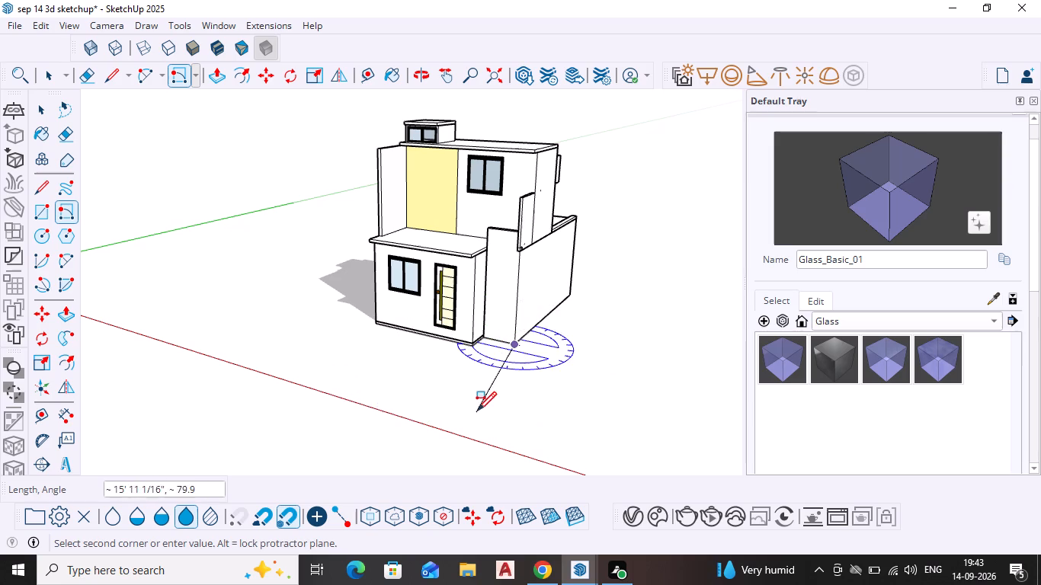
pyautogui.scroll(4, 476, 408)
pyautogui.click(421, 431)
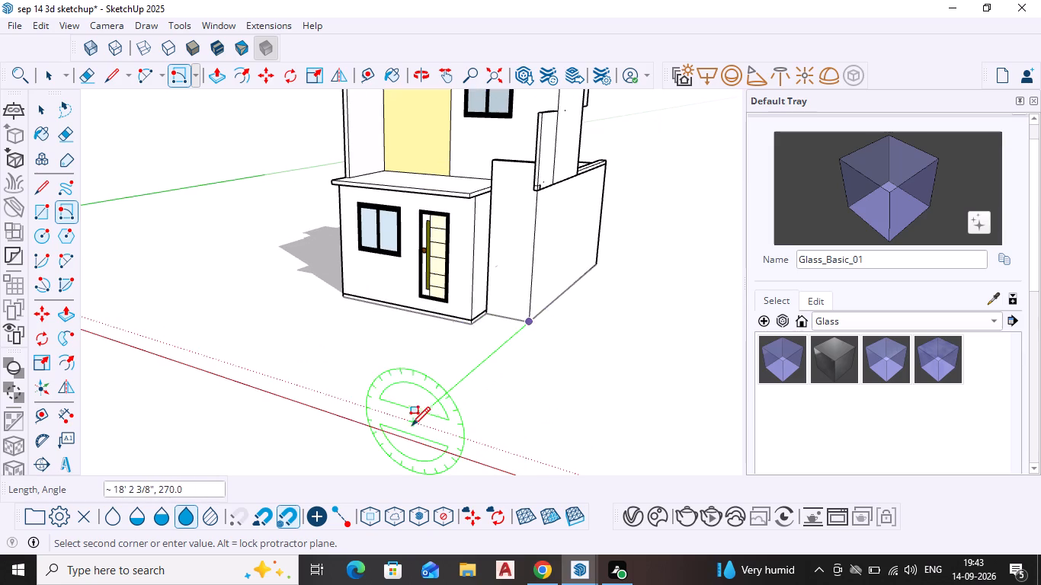
pyautogui.click(187, 372)
pyautogui.press('space')
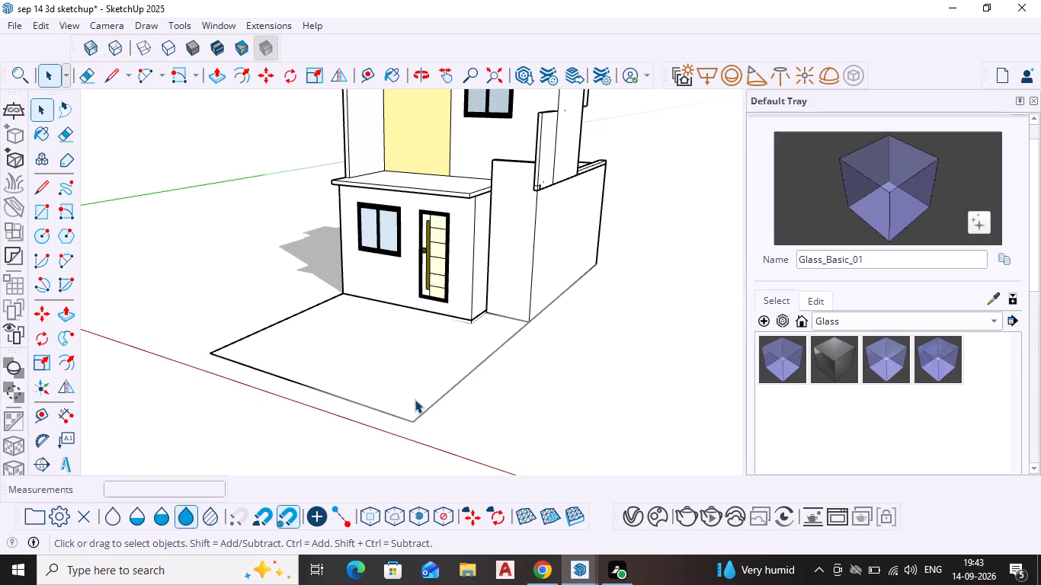
# Push/Pull the ground rectangle in front of the house into a slab 2" thick.
pyautogui.click(415, 397)
pyautogui.press('p')
pyautogui.press('Return')
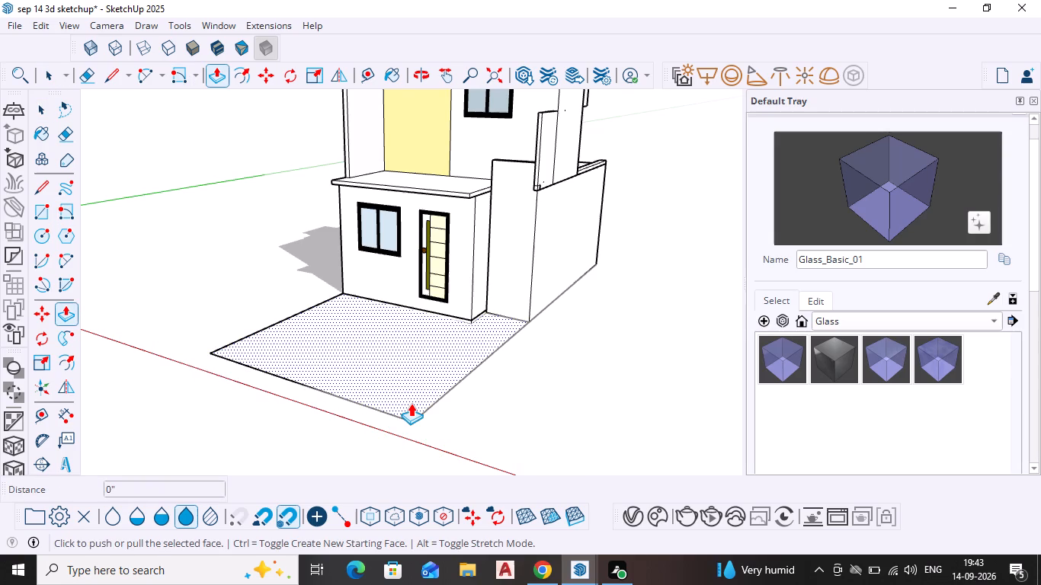
pyautogui.click(405, 384)
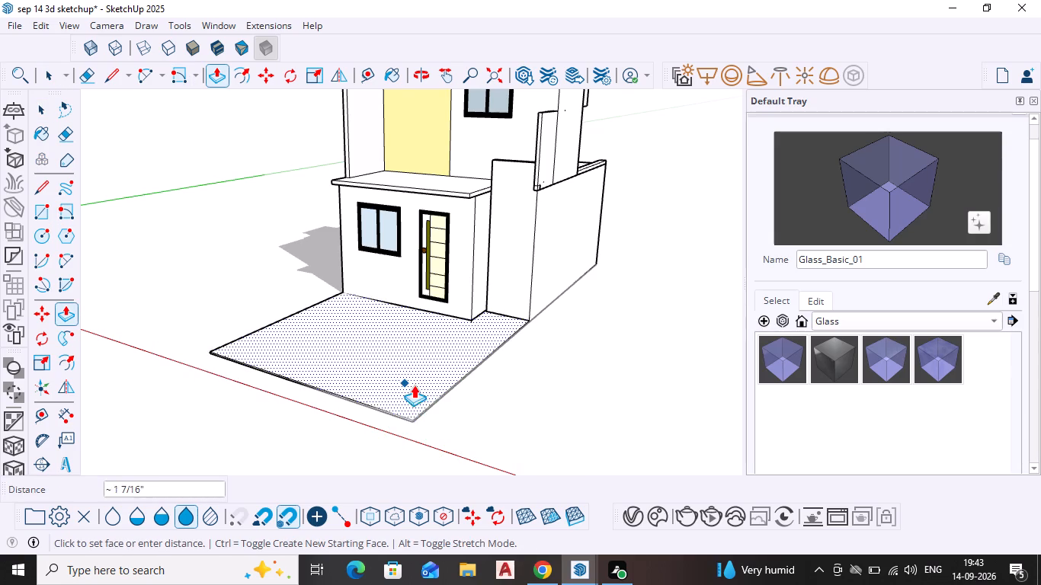
pyautogui.press('2')
pyautogui.hotkey('shift', '"')
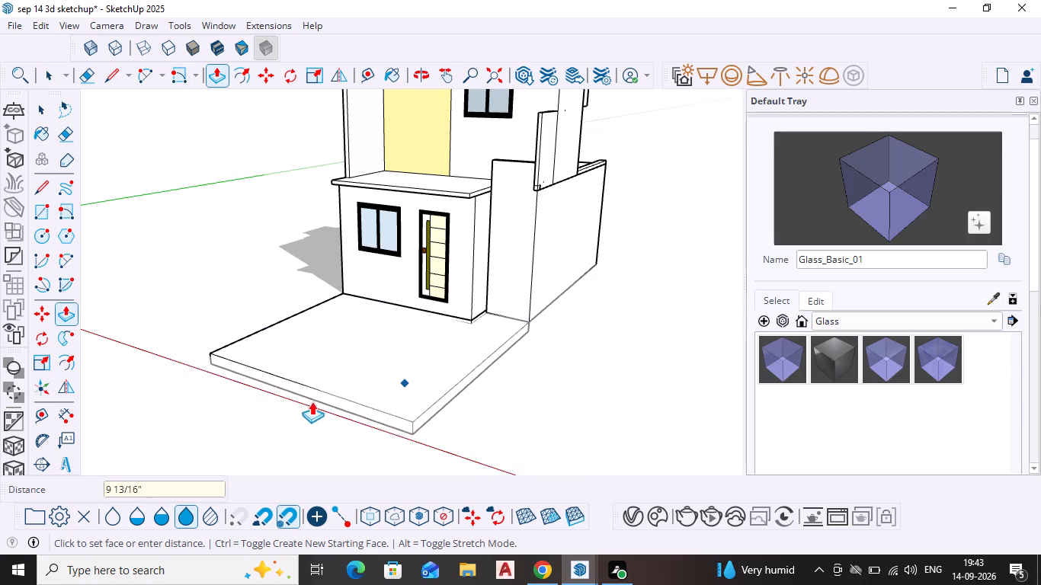
pyautogui.press('Return')
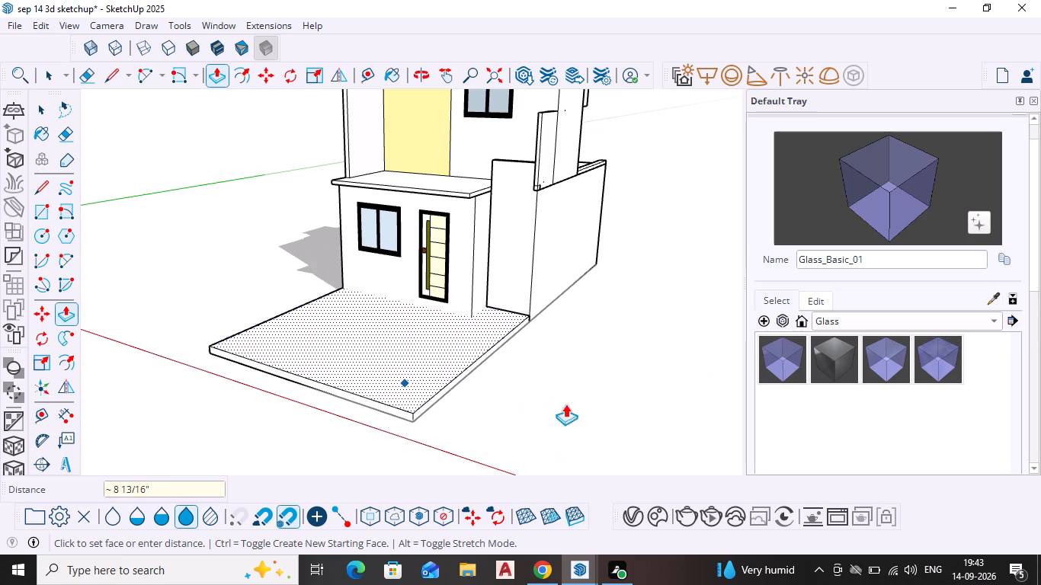
pyautogui.write('2"')
pyautogui.press('Return')
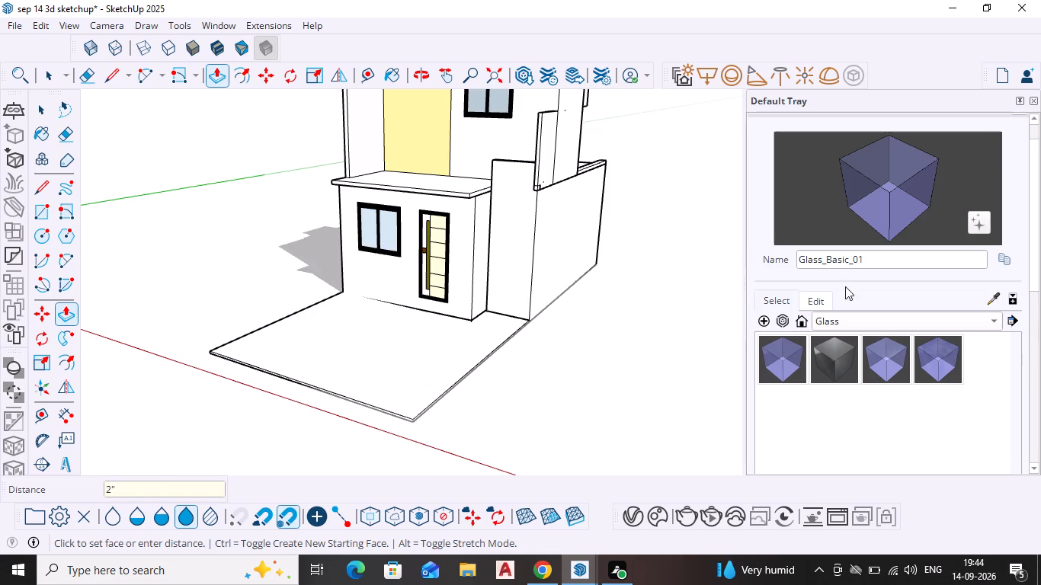
pyautogui.press('Escape')
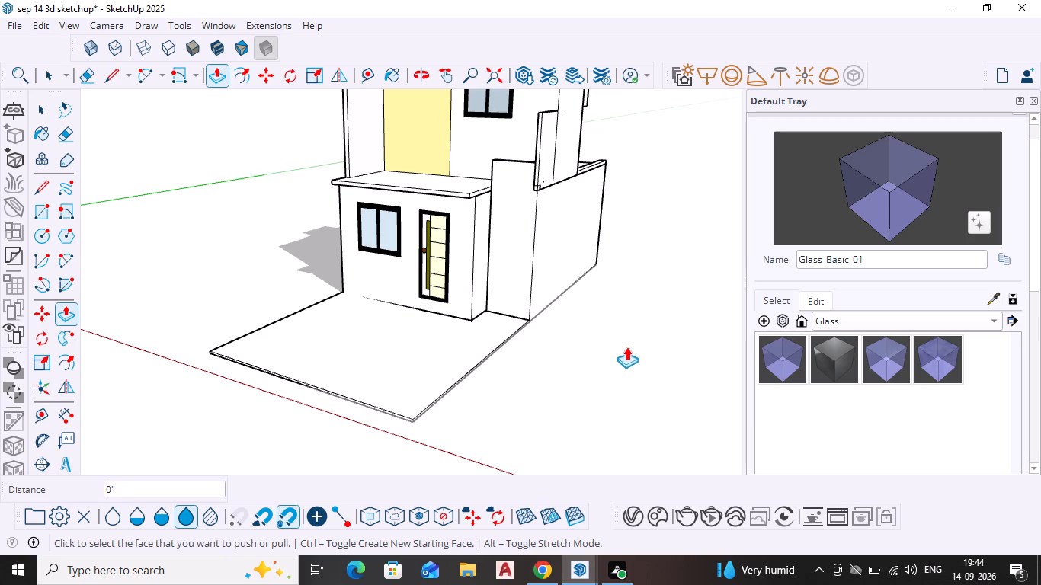
pyautogui.press('space')
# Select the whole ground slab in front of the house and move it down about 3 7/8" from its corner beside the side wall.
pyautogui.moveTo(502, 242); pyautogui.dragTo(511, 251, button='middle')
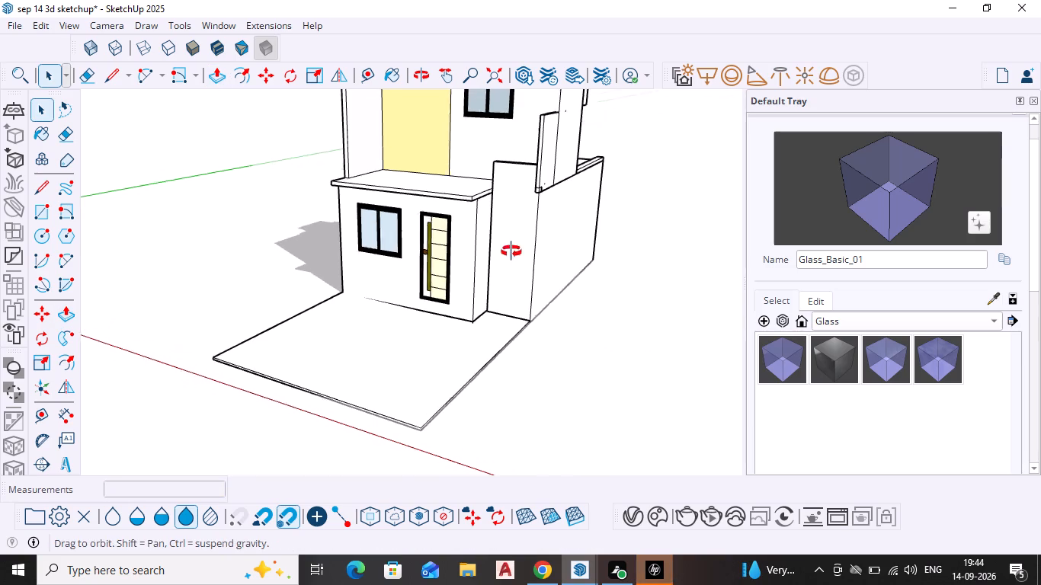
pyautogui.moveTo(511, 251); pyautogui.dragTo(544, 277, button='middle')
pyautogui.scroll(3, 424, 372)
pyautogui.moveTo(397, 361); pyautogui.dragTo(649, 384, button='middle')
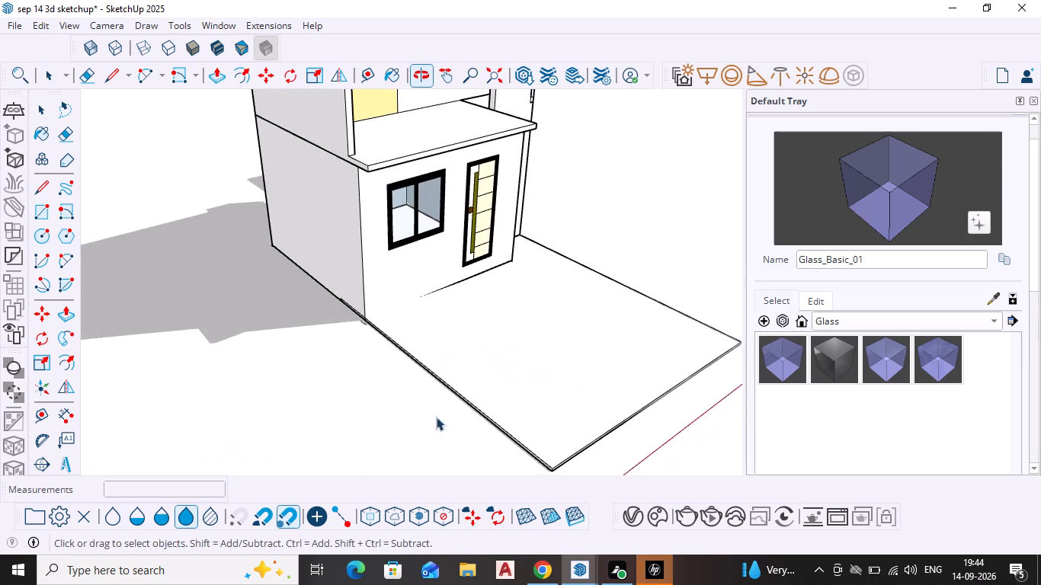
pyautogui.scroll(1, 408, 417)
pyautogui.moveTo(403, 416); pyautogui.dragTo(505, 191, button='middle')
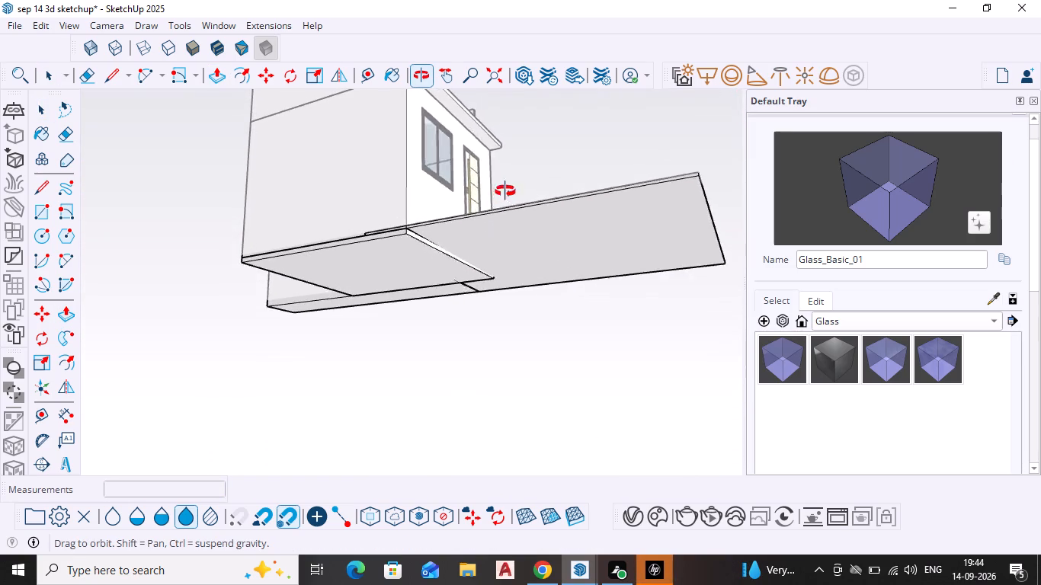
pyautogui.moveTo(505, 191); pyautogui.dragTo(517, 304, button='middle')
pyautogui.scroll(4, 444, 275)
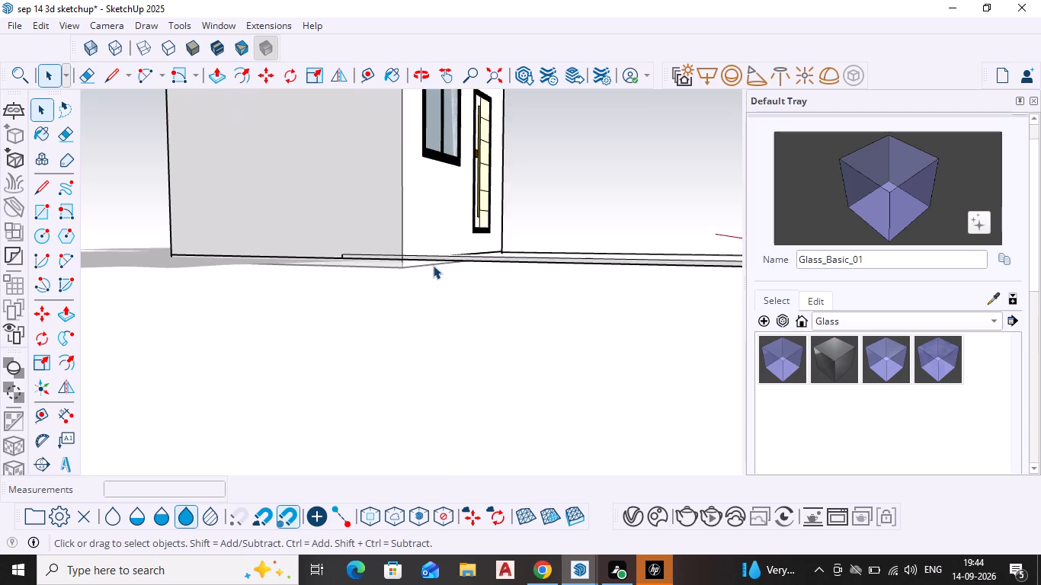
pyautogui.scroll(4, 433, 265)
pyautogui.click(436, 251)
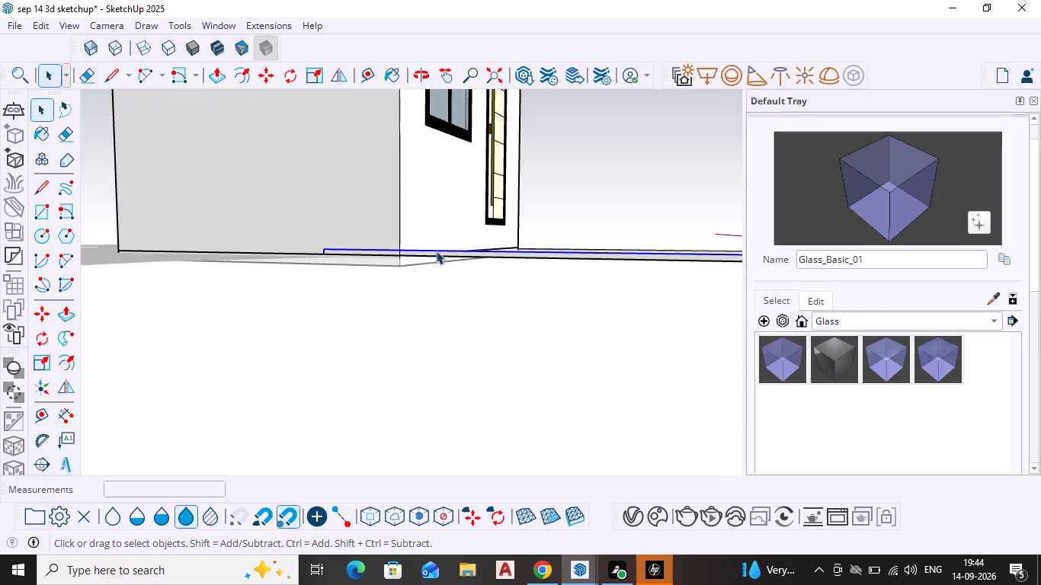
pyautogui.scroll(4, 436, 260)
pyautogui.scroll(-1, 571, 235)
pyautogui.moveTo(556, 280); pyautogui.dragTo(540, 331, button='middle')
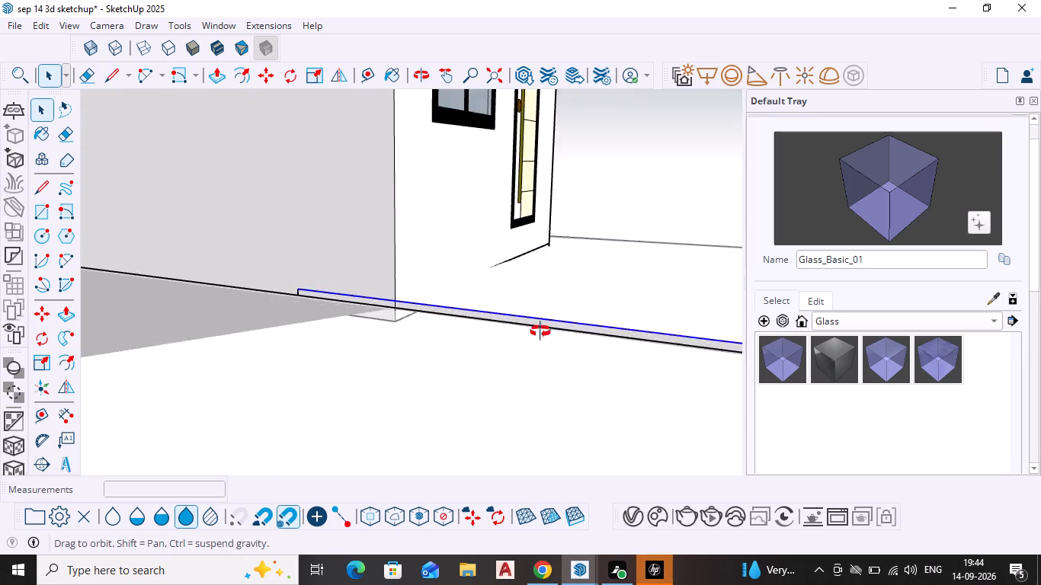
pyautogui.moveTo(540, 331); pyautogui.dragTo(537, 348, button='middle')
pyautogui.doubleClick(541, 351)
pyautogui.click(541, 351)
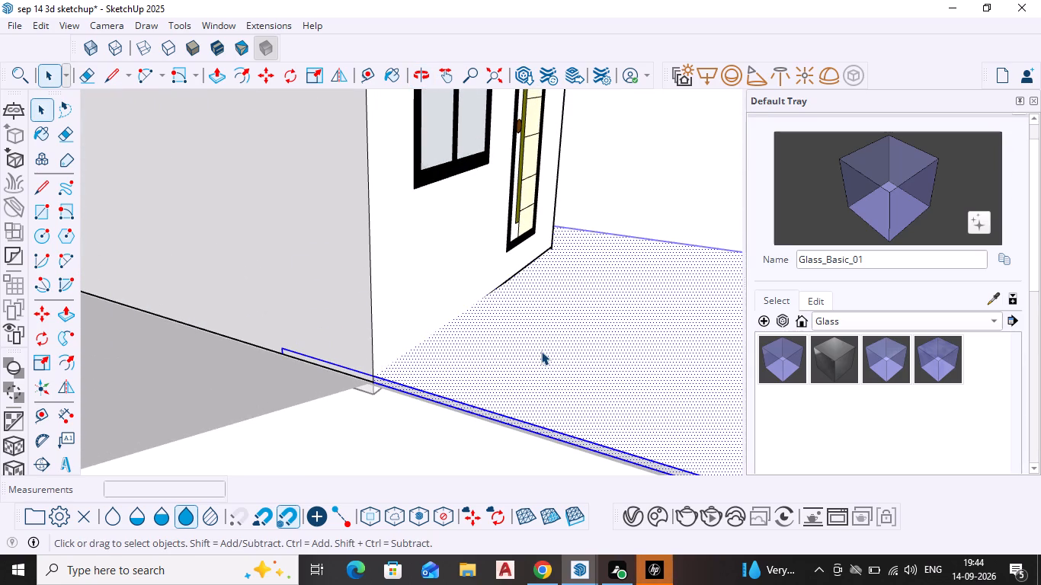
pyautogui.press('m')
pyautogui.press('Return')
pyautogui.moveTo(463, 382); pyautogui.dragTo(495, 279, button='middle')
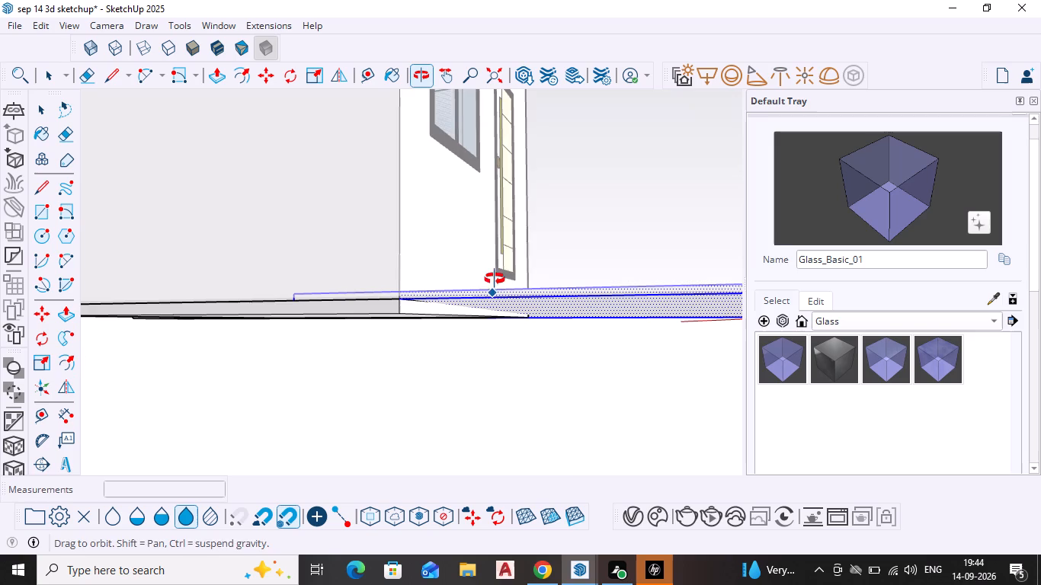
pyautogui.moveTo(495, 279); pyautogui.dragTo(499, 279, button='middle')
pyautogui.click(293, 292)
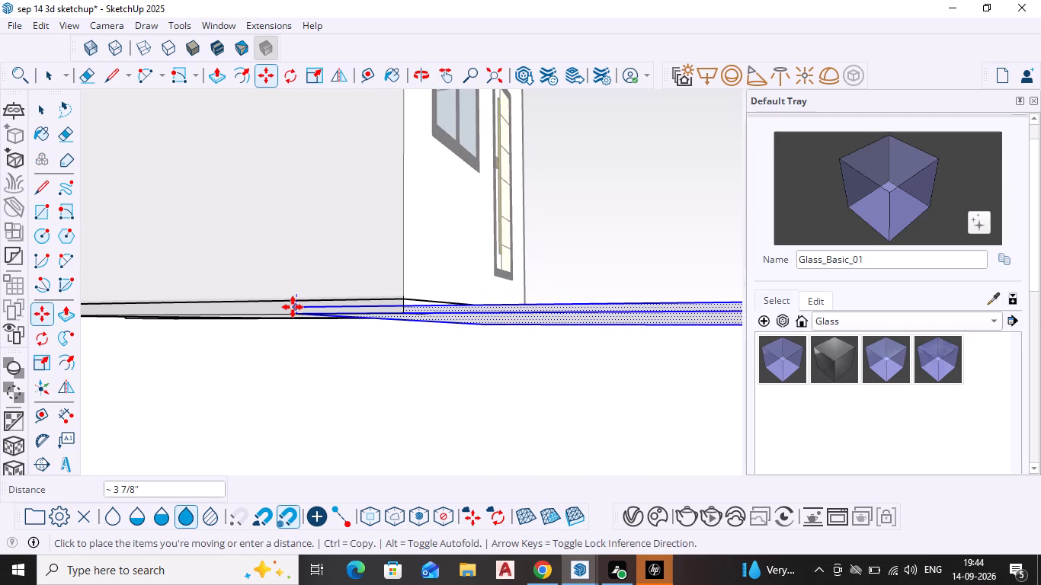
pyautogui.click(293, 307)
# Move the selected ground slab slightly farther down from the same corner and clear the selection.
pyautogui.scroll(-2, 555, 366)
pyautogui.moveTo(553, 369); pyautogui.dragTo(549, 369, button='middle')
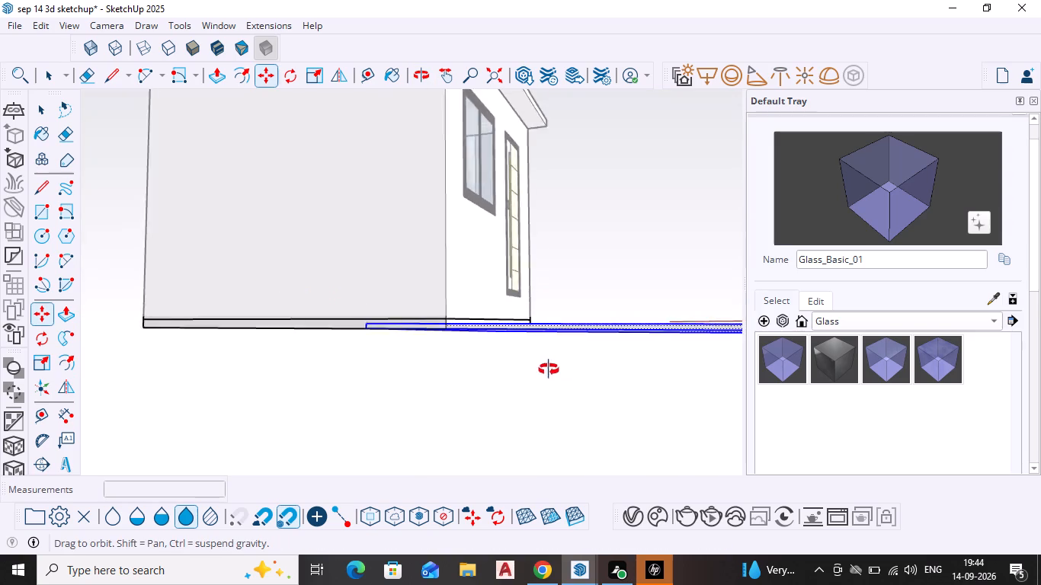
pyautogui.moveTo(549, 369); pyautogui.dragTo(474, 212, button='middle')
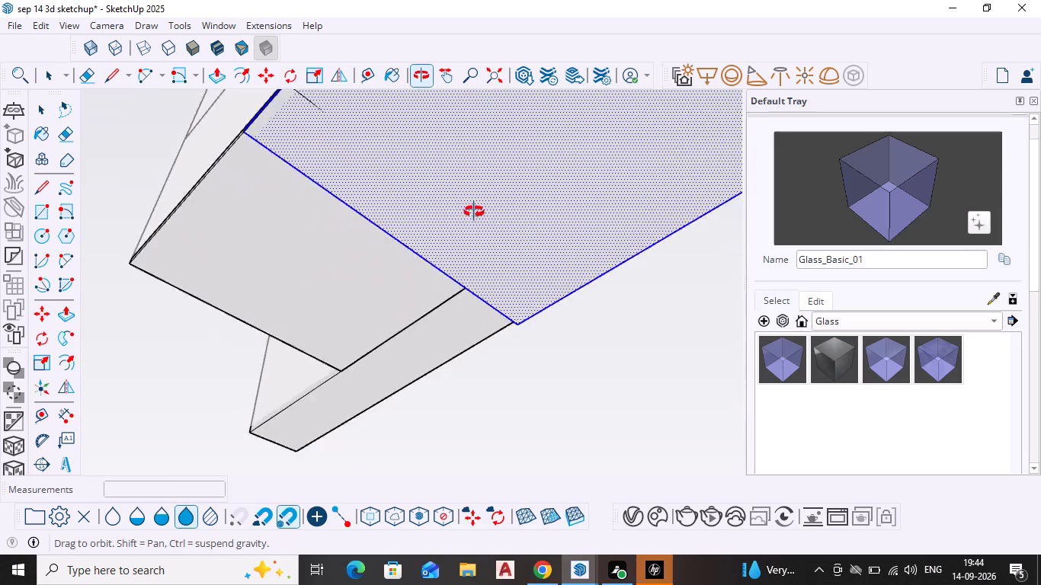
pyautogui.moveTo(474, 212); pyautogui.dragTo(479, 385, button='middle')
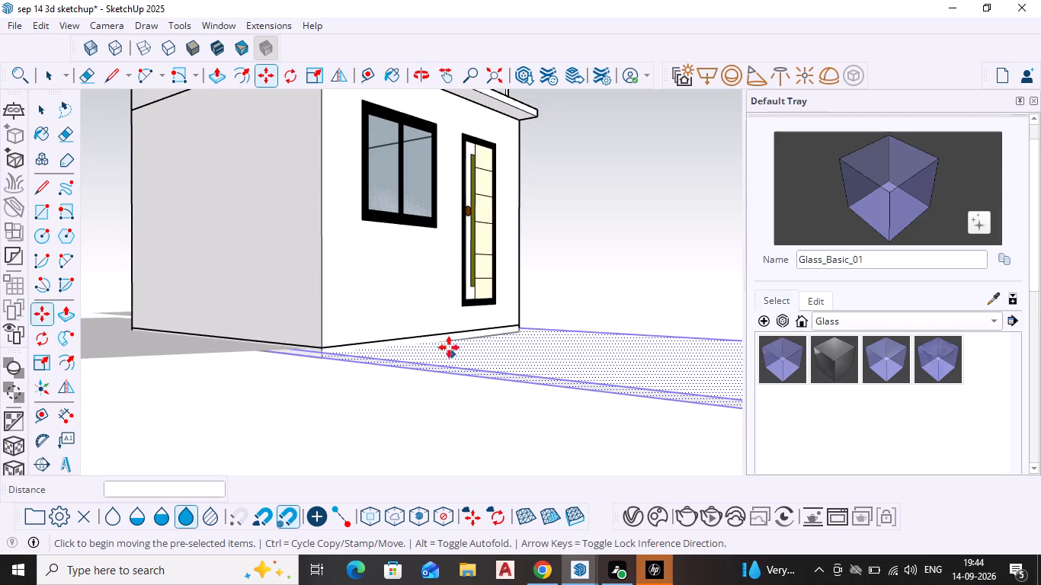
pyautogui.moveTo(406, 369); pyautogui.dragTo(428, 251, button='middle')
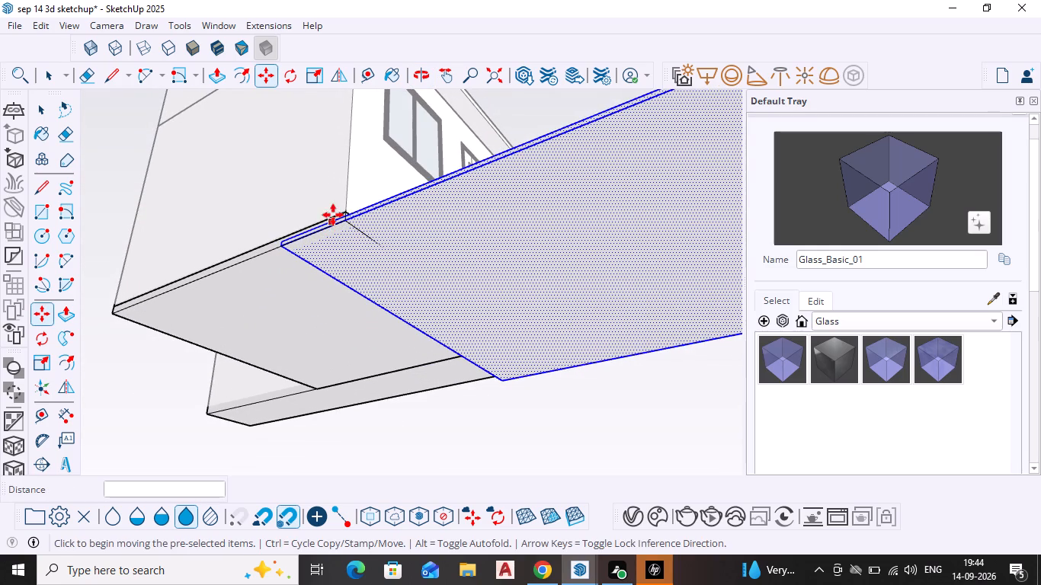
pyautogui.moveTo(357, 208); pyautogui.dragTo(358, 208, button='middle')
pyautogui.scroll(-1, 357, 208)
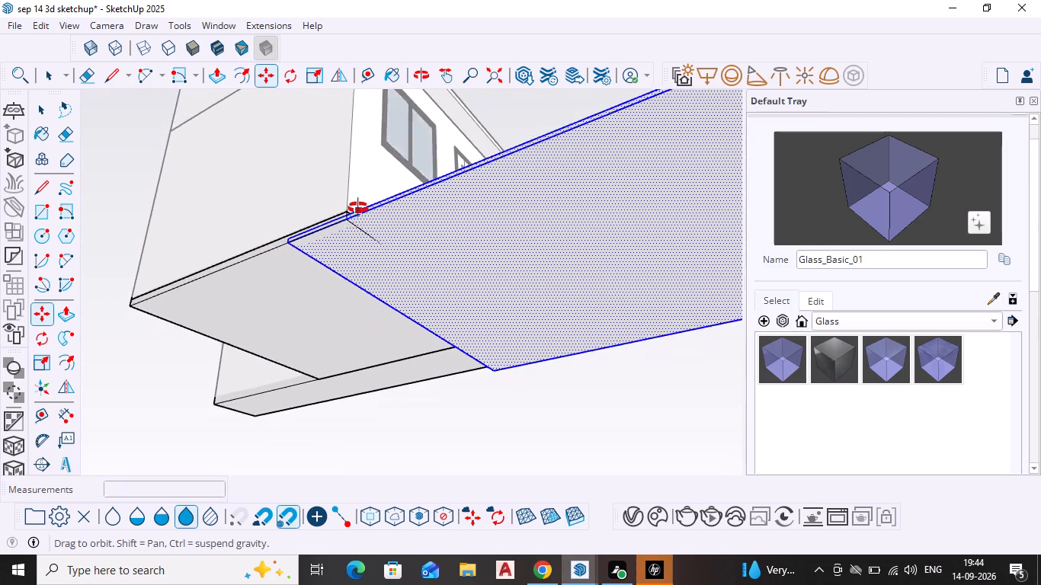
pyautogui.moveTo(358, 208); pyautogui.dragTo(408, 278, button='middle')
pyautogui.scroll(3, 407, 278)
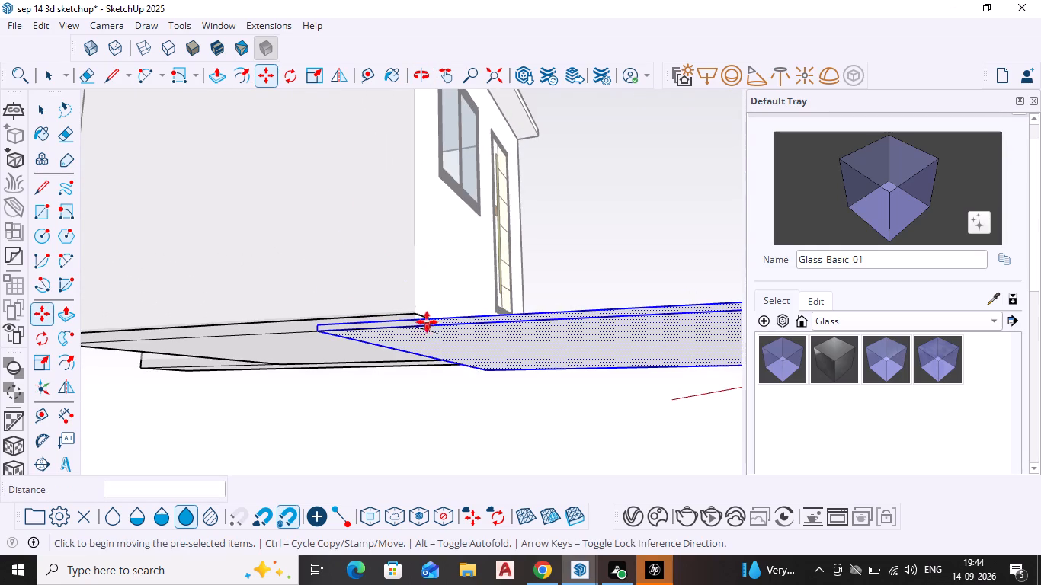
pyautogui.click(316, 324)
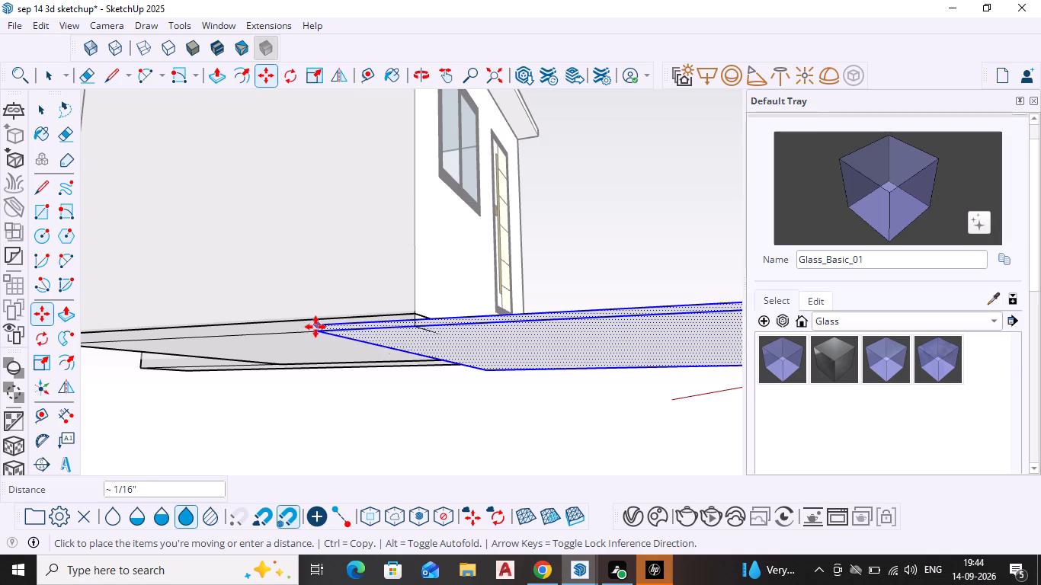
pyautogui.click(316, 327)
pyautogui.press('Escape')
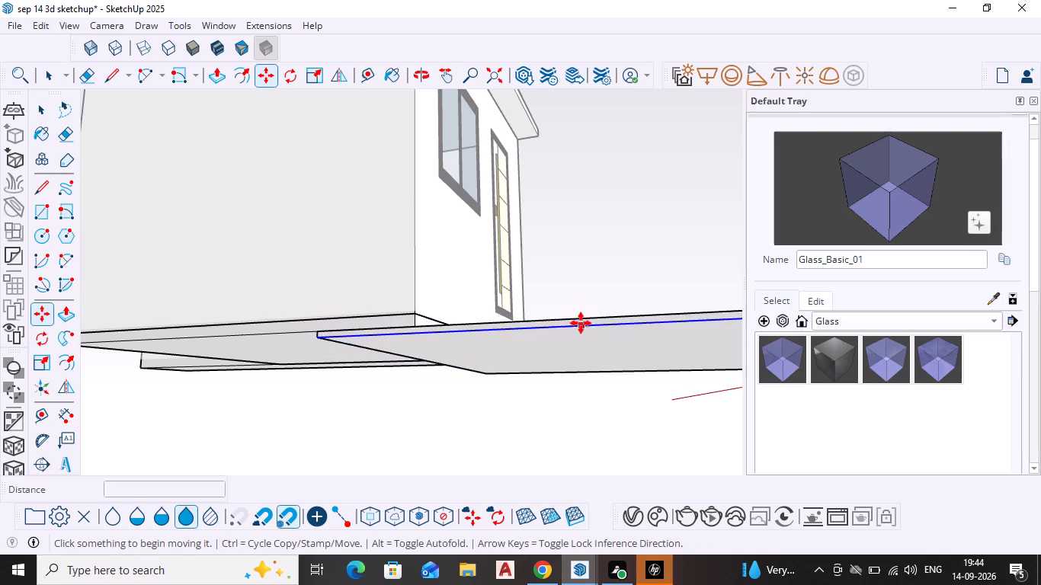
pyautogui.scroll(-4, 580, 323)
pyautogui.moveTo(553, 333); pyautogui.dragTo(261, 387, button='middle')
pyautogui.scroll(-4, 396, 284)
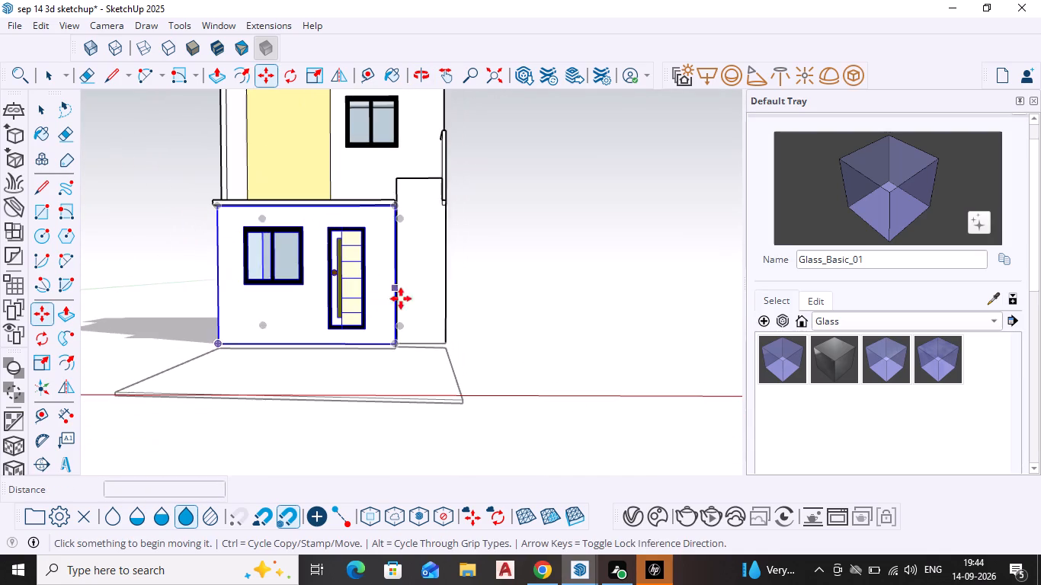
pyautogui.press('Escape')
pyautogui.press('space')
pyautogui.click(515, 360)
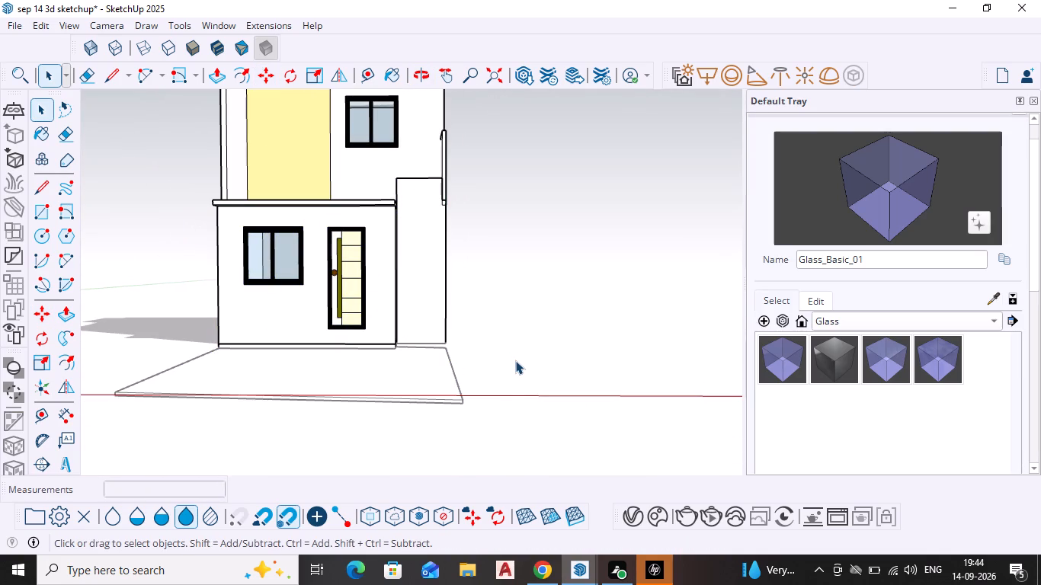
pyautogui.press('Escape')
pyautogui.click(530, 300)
# Examine the ground slab's fit against the house base from above, from below and from the side.
pyautogui.moveTo(527, 302); pyautogui.dragTo(379, 372, button='middle')
pyautogui.scroll(-1, 526, 302)
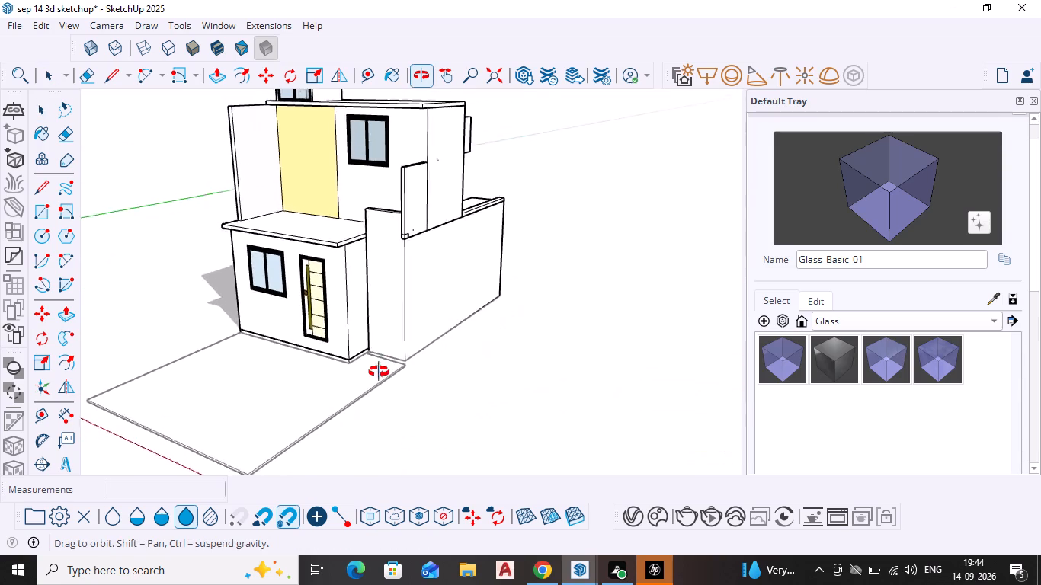
pyautogui.moveTo(379, 372); pyautogui.dragTo(499, 213, button='middle')
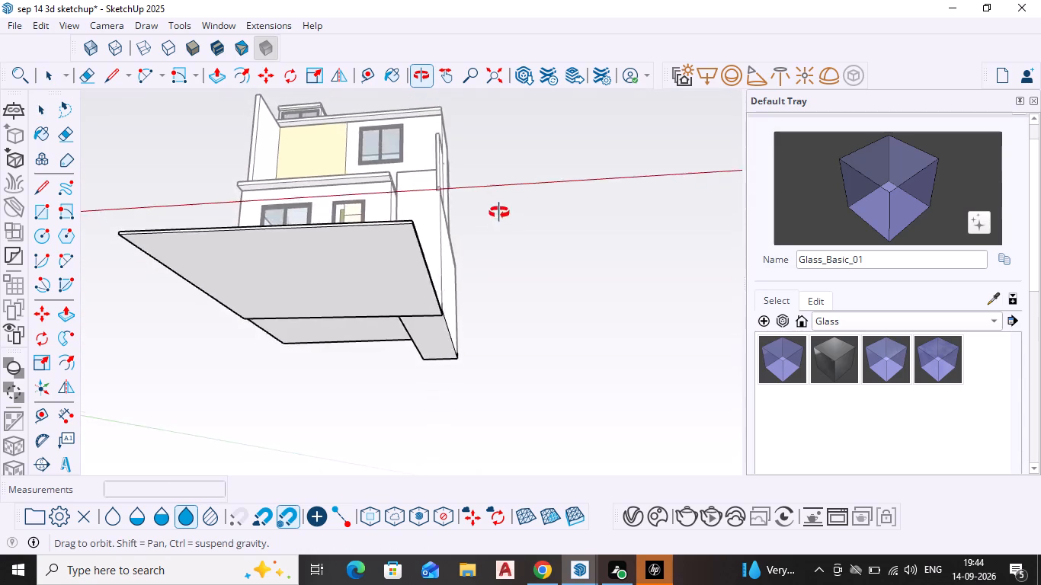
pyautogui.moveTo(499, 213); pyautogui.dragTo(488, 363, button='middle')
pyautogui.click(286, 450)
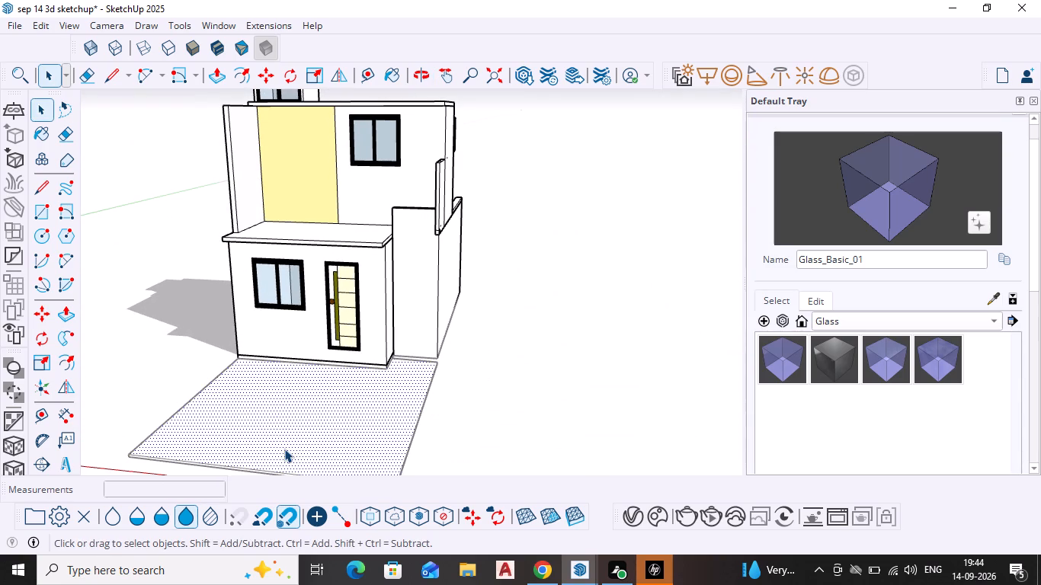
pyautogui.moveTo(265, 449); pyautogui.dragTo(264, 324, button='middle')
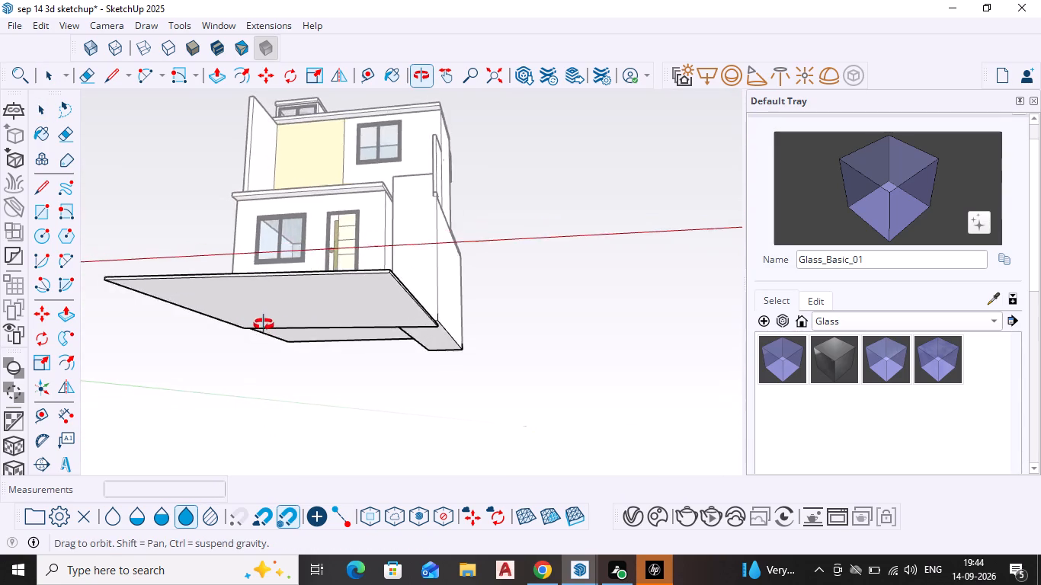
pyautogui.moveTo(264, 324); pyautogui.dragTo(591, 426, button='middle')
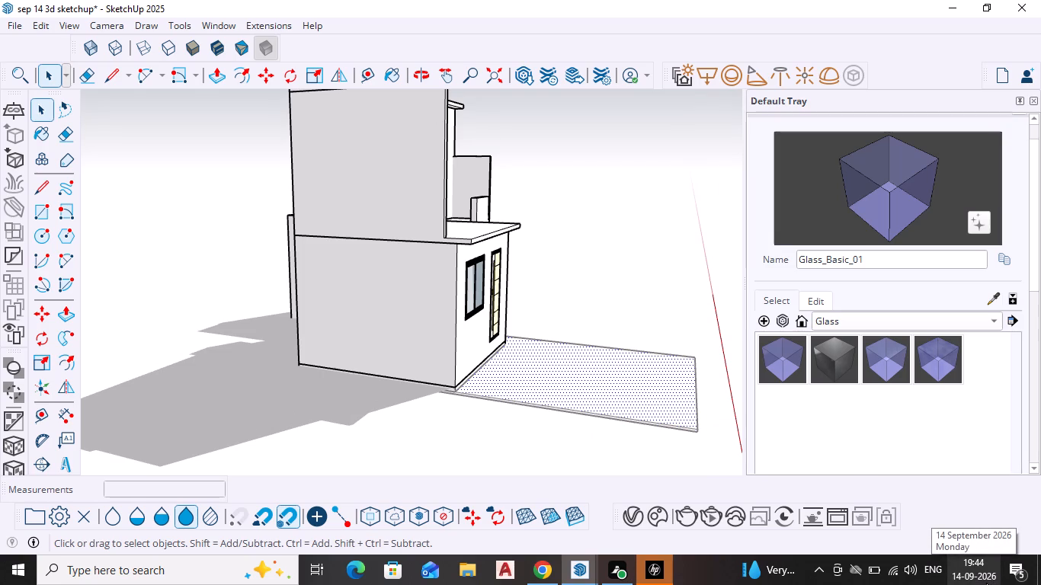
pyautogui.hotkey('ctrl', 'Escape')
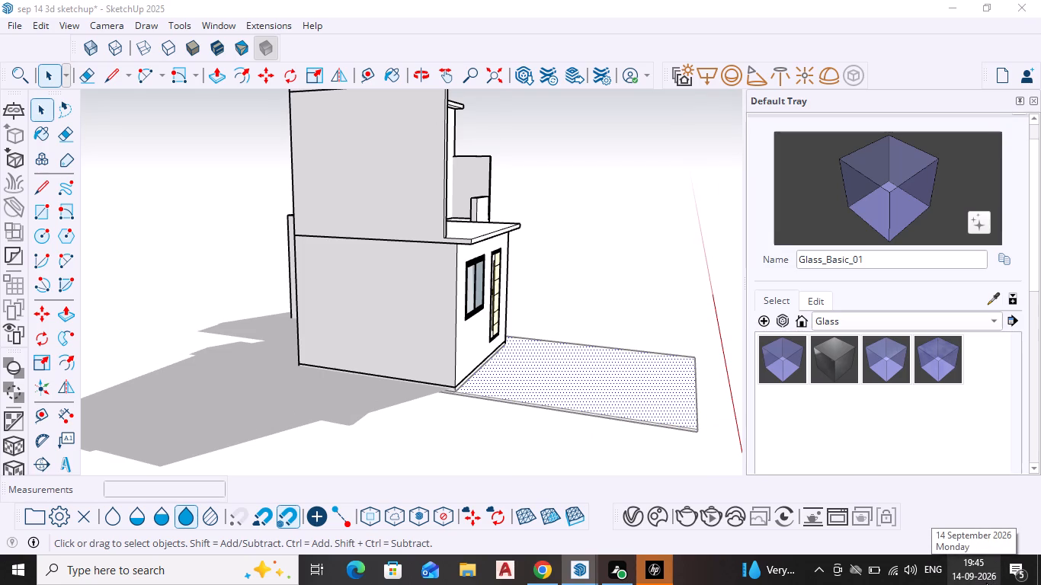
pyautogui.click(583, 225)
# Undo the slab's moves, its 2" extrusion and the ground rectangle in front of the house.
pyautogui.scroll(-1, 641, 324)
pyautogui.moveTo(641, 329); pyautogui.dragTo(37, 306, button='middle')
pyautogui.hotkey('ctrl', 'z')
pyautogui.hotkey('ctrl', 'z')
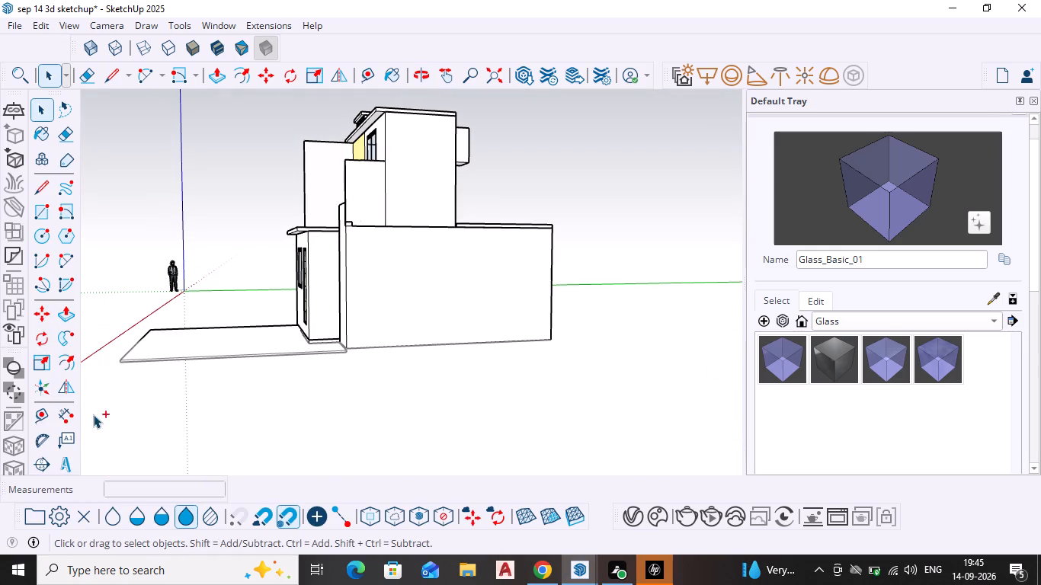
pyautogui.hotkey('ctrl', 'z')
pyautogui.hotkey('ctrl', 'z')
# Draw a ground rectangle about 13' by 13' 8" from the facade's window-side base corner, ending in line with the facade's door-side edge.
pyautogui.moveTo(190, 401); pyautogui.dragTo(214, 396, button='middle')
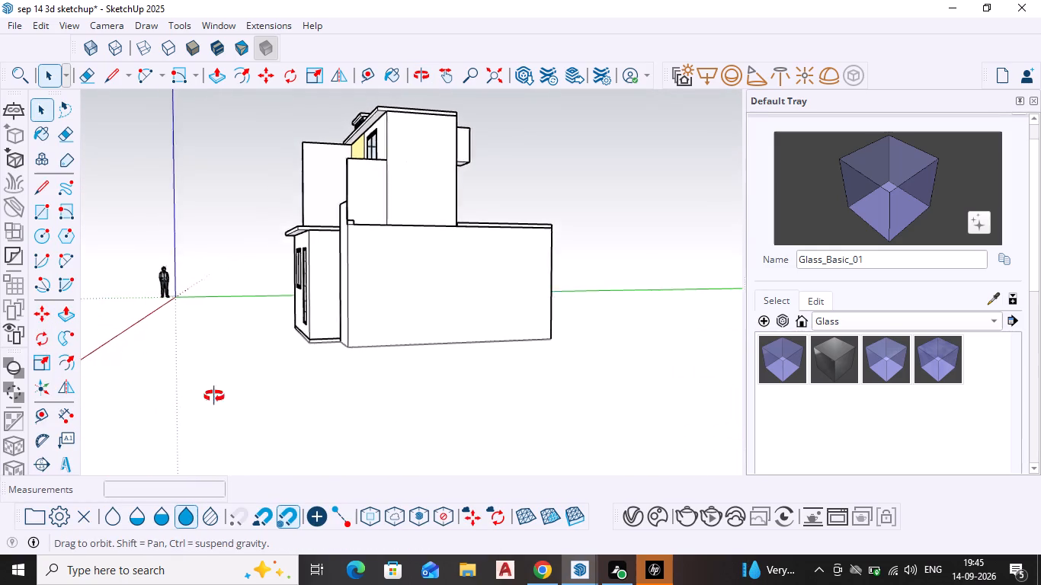
pyautogui.moveTo(214, 396); pyautogui.dragTo(347, 404, button='middle')
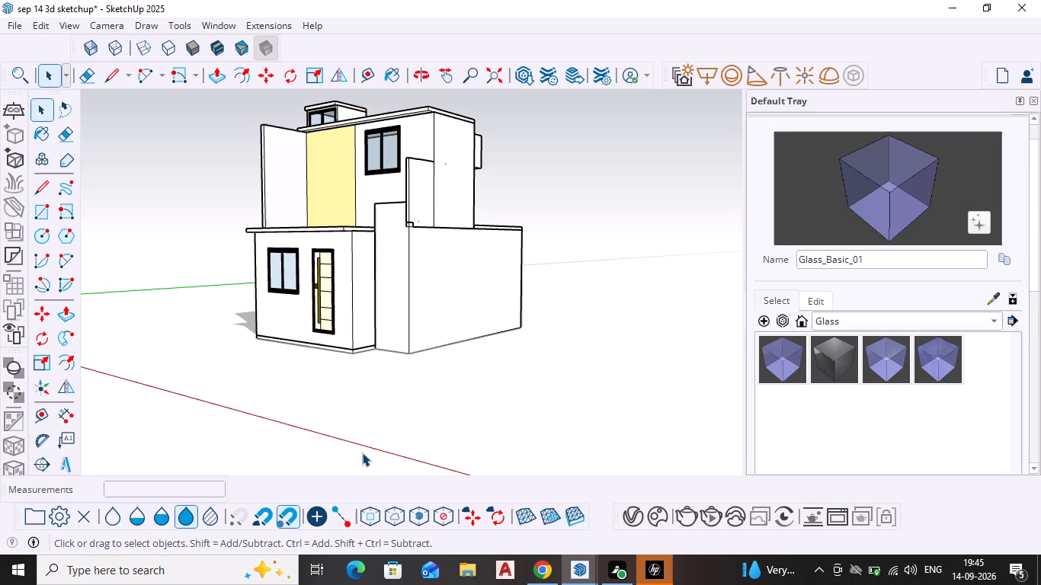
pyautogui.moveTo(20, 330); pyautogui.dragTo(86, 324, button='middle')
pyautogui.scroll(-1, 22, 330)
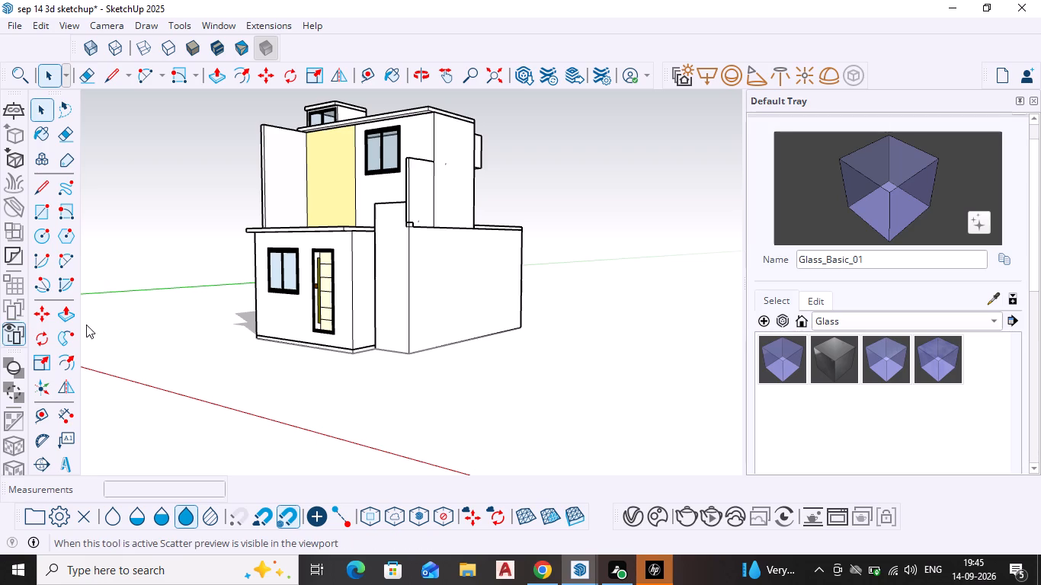
pyautogui.moveTo(86, 324); pyautogui.dragTo(514, 413, button='middle')
pyautogui.moveTo(252, 418); pyautogui.dragTo(404, 436, button='middle')
pyautogui.scroll(3, 377, 401)
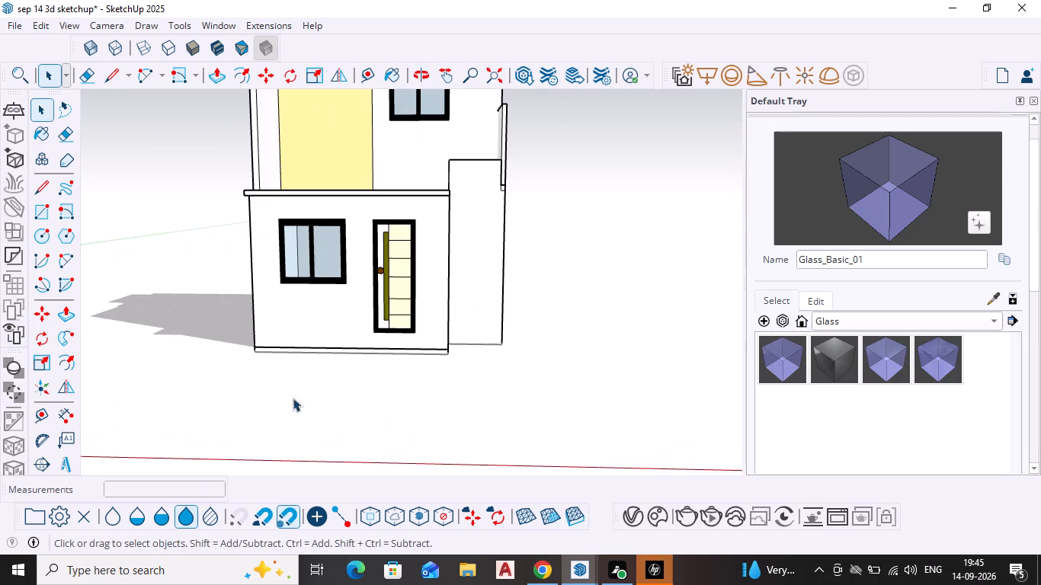
pyautogui.moveTo(272, 381); pyautogui.dragTo(287, 461, button='middle')
pyautogui.scroll(-4, 328, 403)
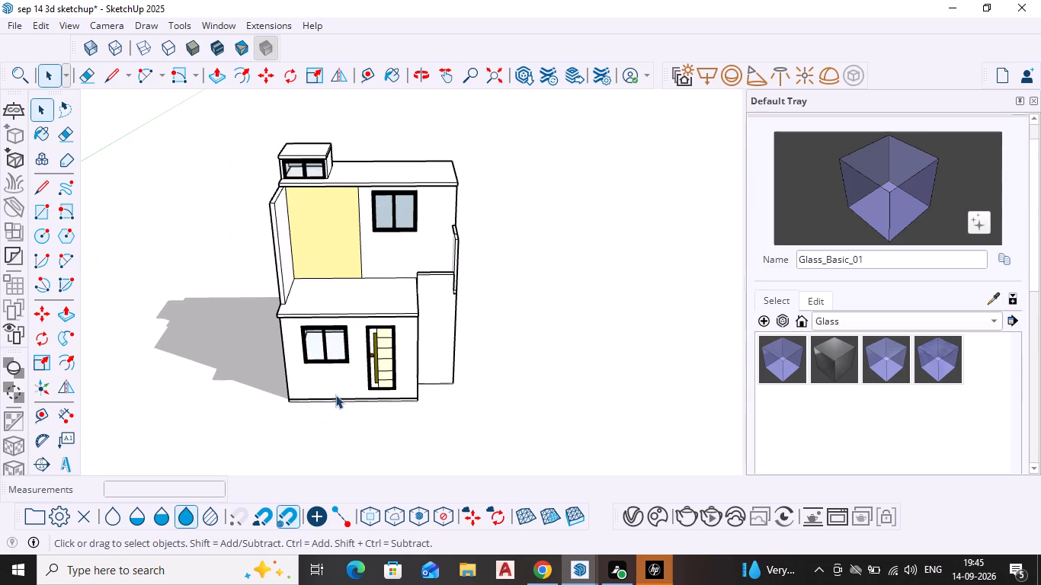
pyautogui.keyDown('shift'); pyautogui.moveTo(346, 396); pyautogui.dragTo(309, 302, button='middle'); pyautogui.keyUp('shift')
pyautogui.scroll(2, 309, 329)
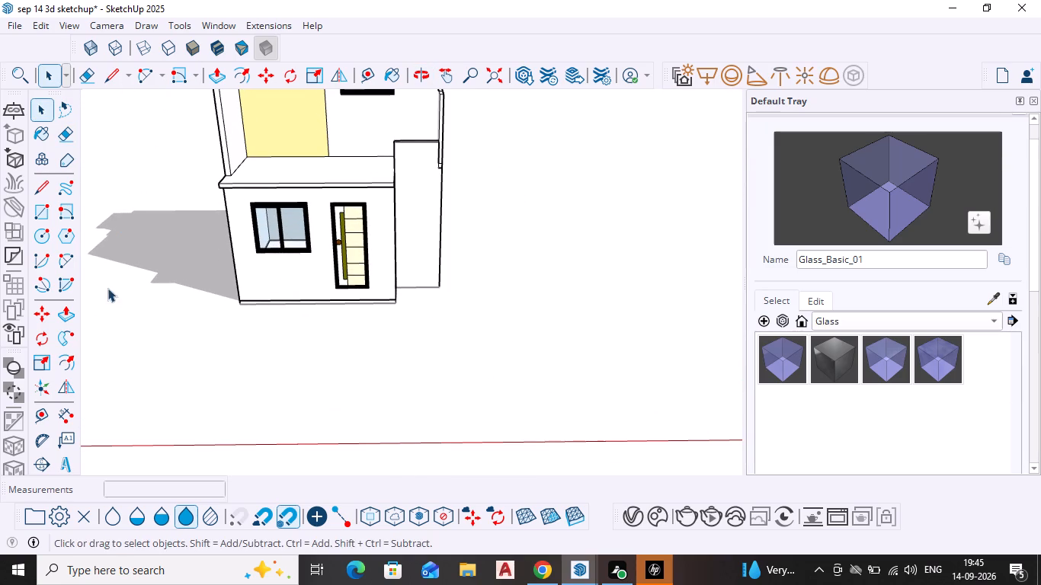
pyautogui.click(46, 216)
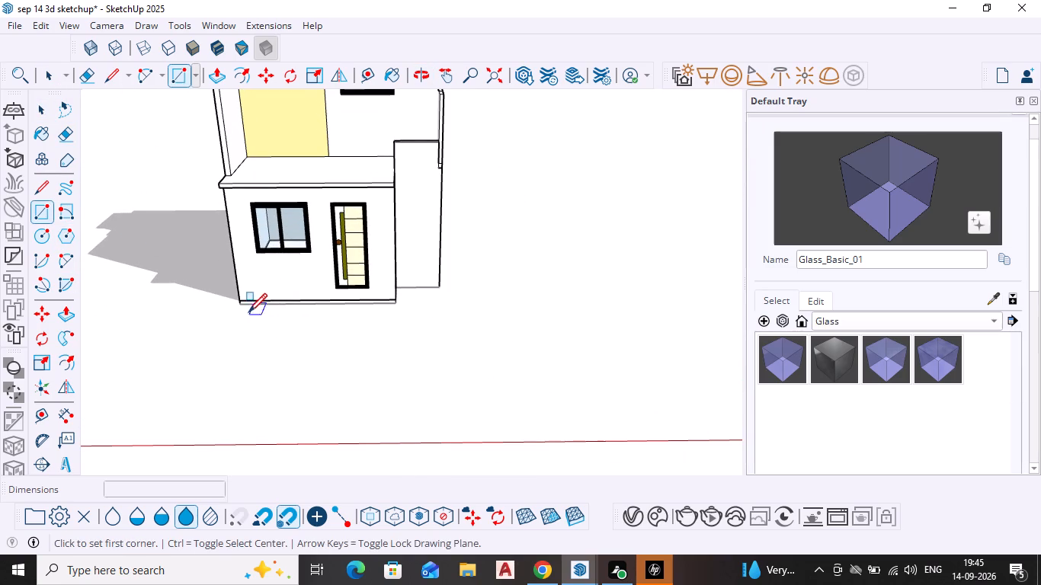
pyautogui.click(240, 310)
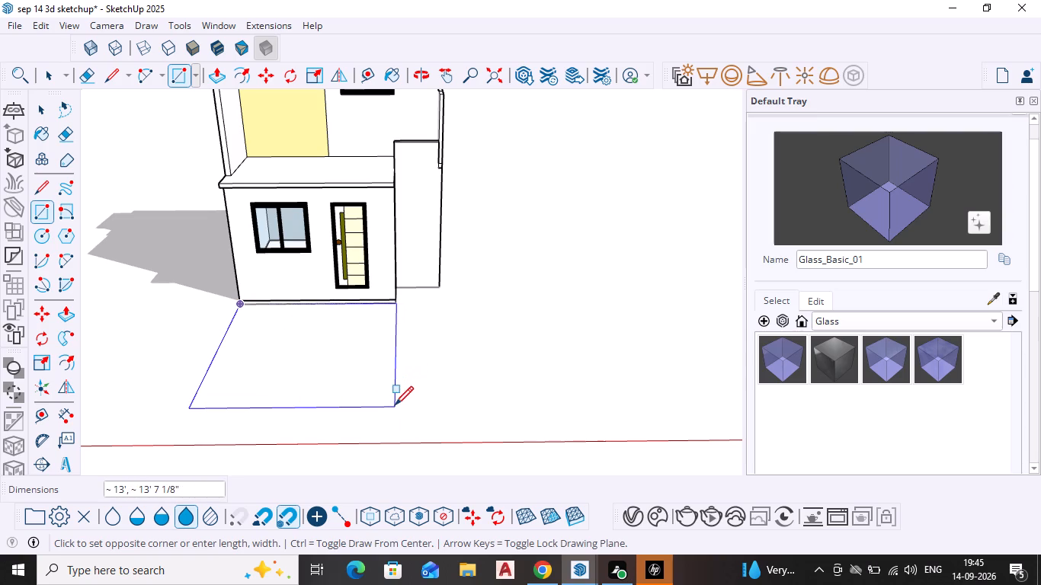
pyautogui.click(395, 407)
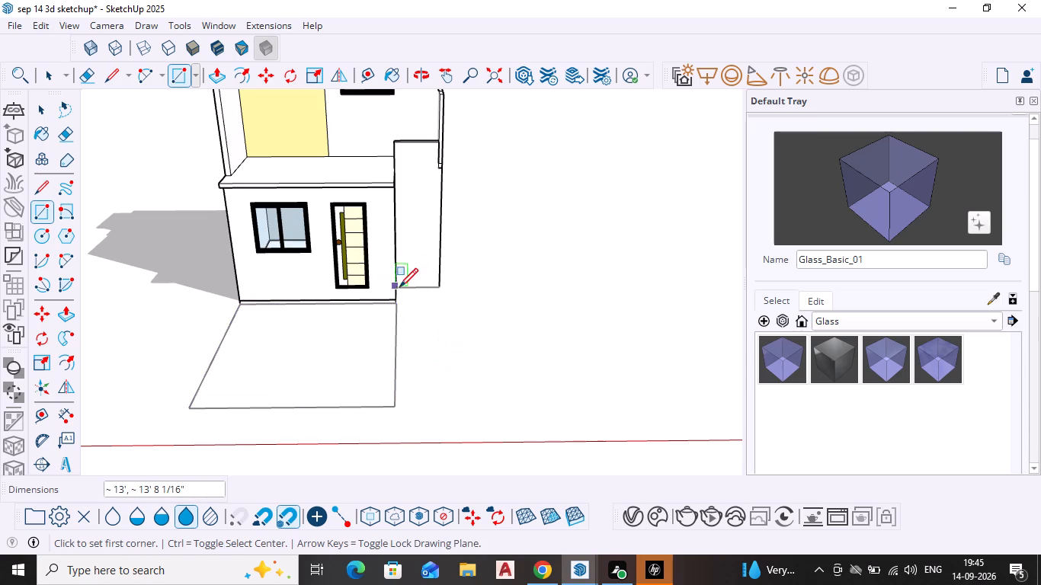
# Draw a ground rectangle about 3' 10" by 16' 3" from the recessed wall's outer base corner to the large rectangle's front corner.
pyautogui.moveTo(403, 303); pyautogui.dragTo(357, 334, button='middle')
pyautogui.click(391, 290)
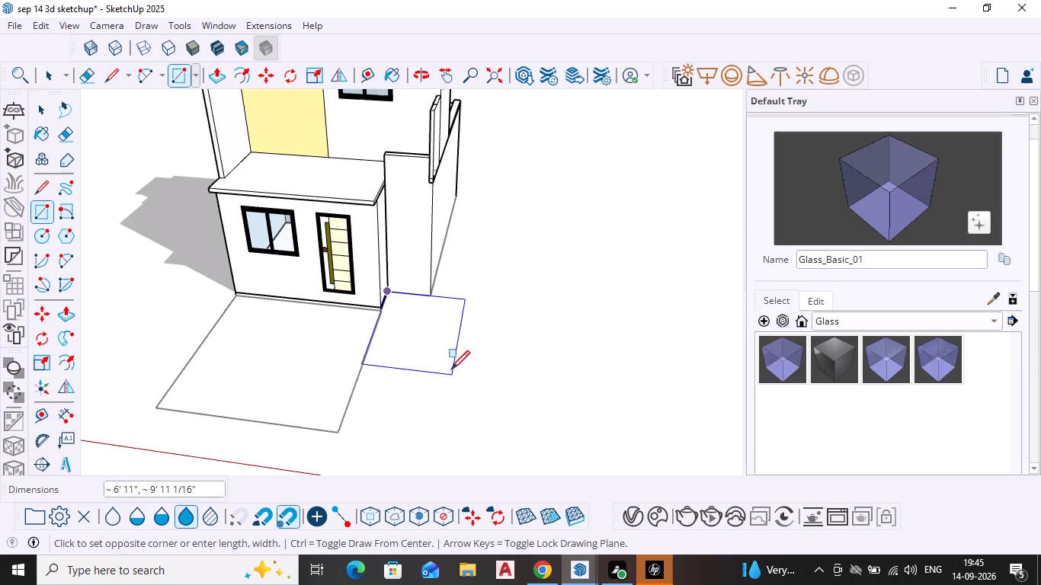
pyautogui.press('Escape')
pyautogui.click(427, 297)
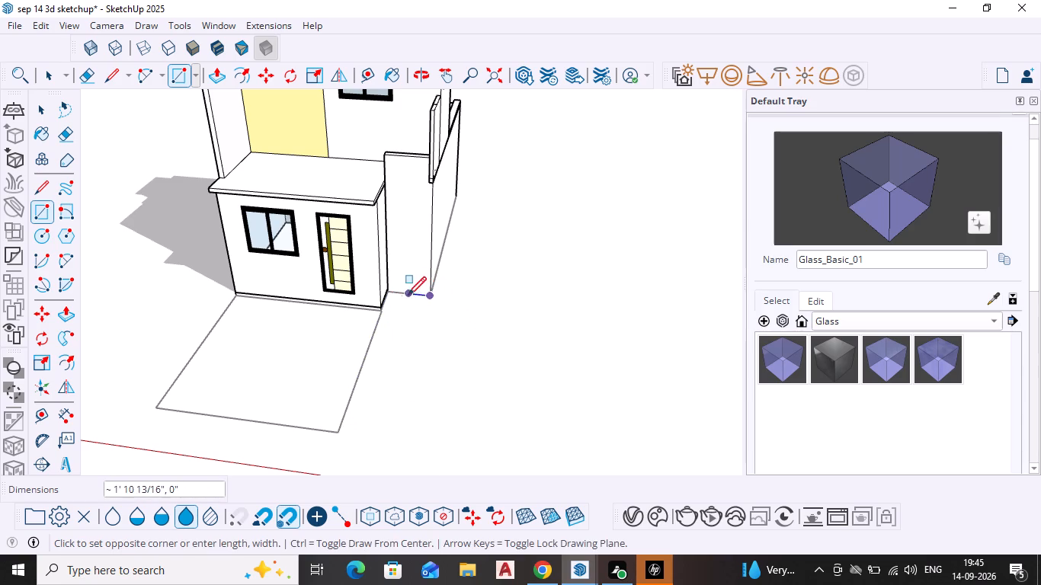
pyautogui.click(344, 431)
pyautogui.press('space')
pyautogui.press('space')
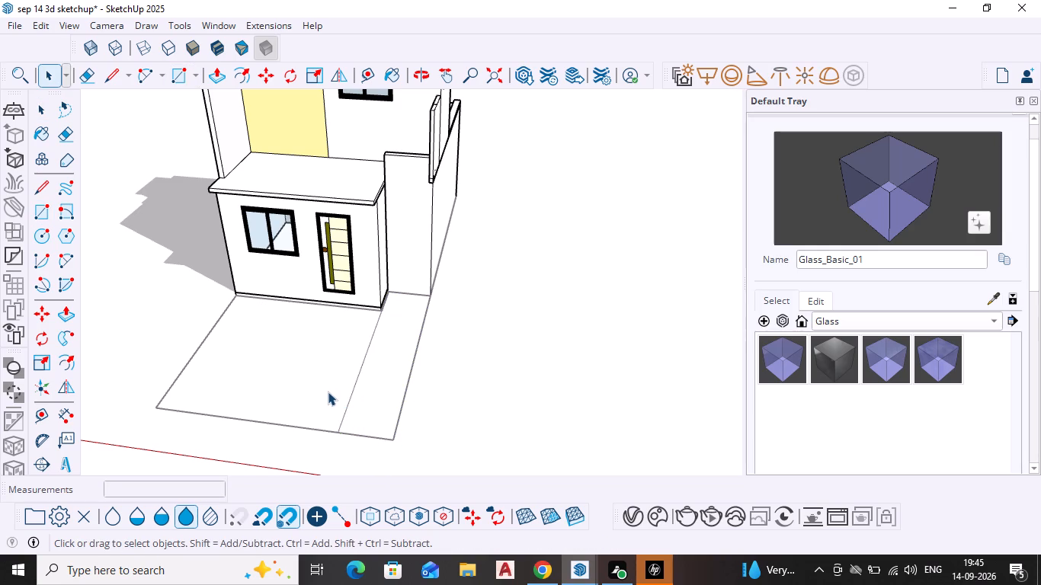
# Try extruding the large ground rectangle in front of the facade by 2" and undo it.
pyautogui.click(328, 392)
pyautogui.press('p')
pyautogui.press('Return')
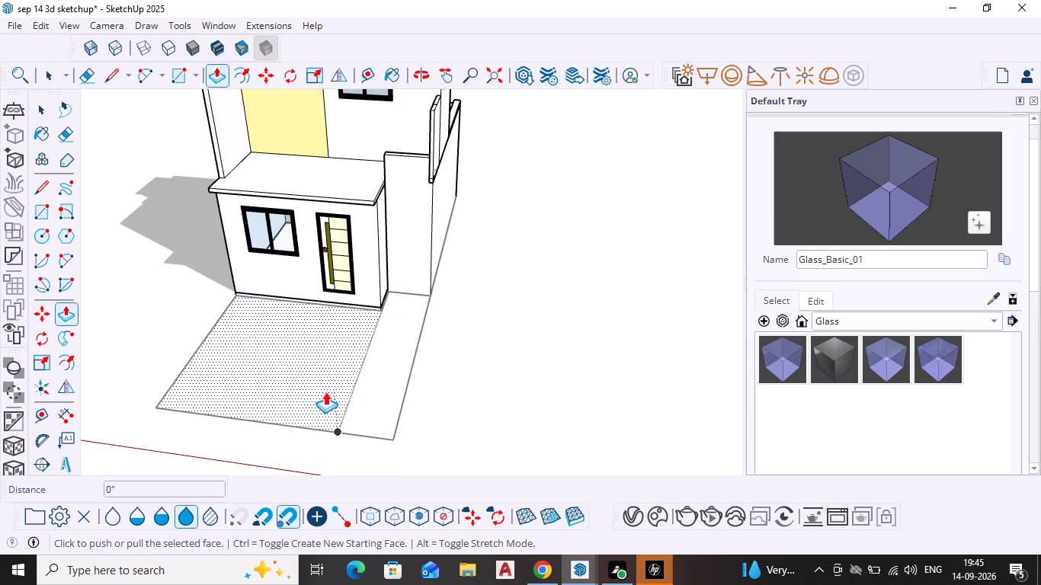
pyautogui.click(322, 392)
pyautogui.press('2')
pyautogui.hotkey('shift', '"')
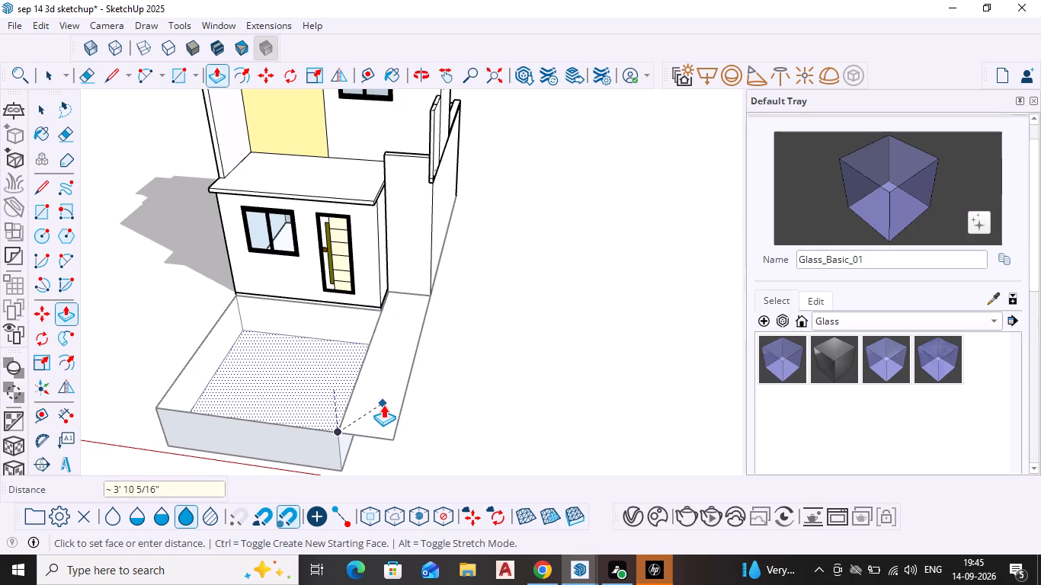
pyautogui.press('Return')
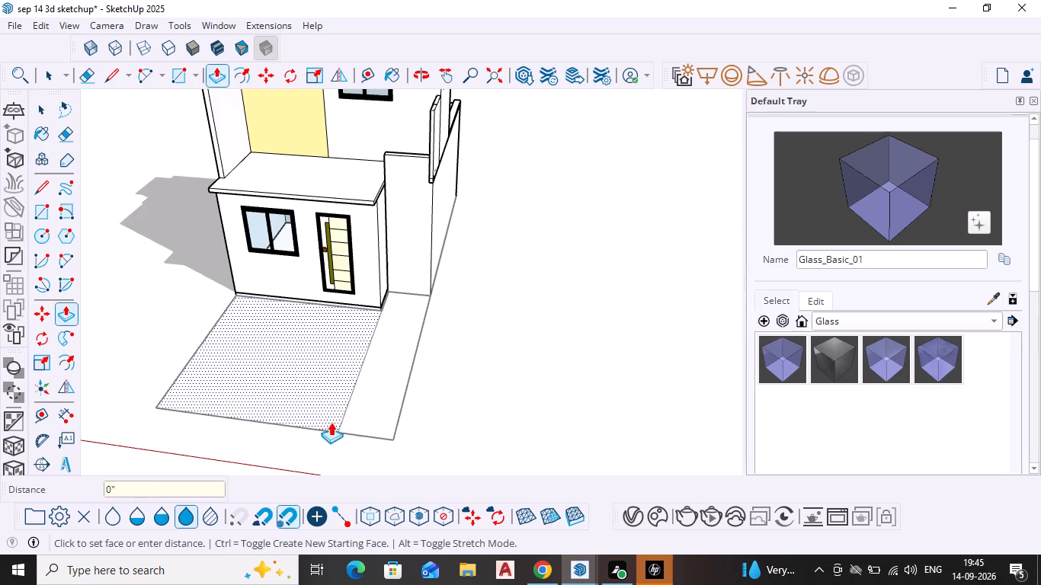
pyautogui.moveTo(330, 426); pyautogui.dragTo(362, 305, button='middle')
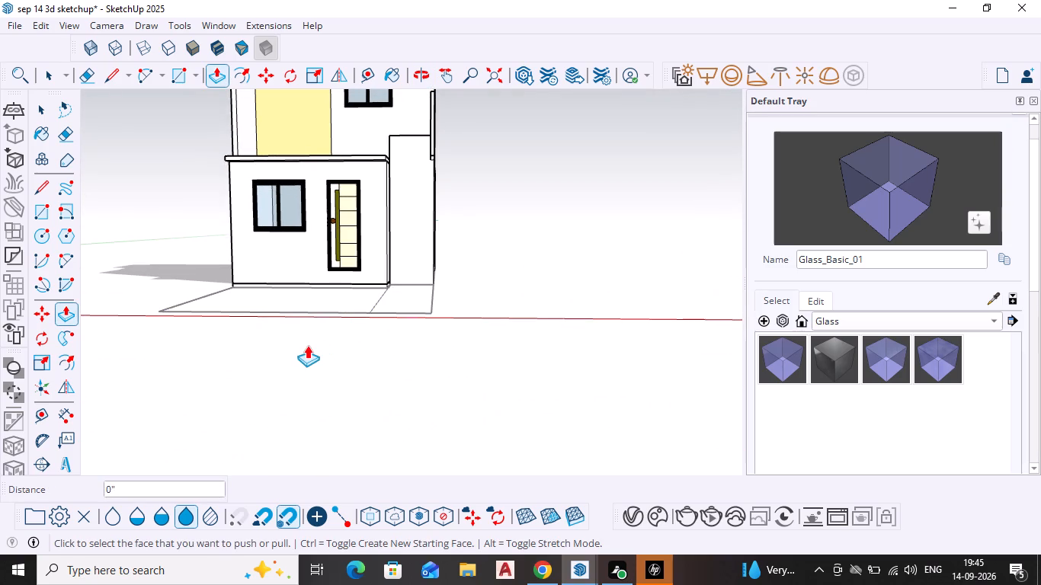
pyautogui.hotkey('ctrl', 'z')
# Extrude the large ground rectangle in front of the facade up 4".
pyautogui.moveTo(285, 331); pyautogui.dragTo(286, 413, button='middle')
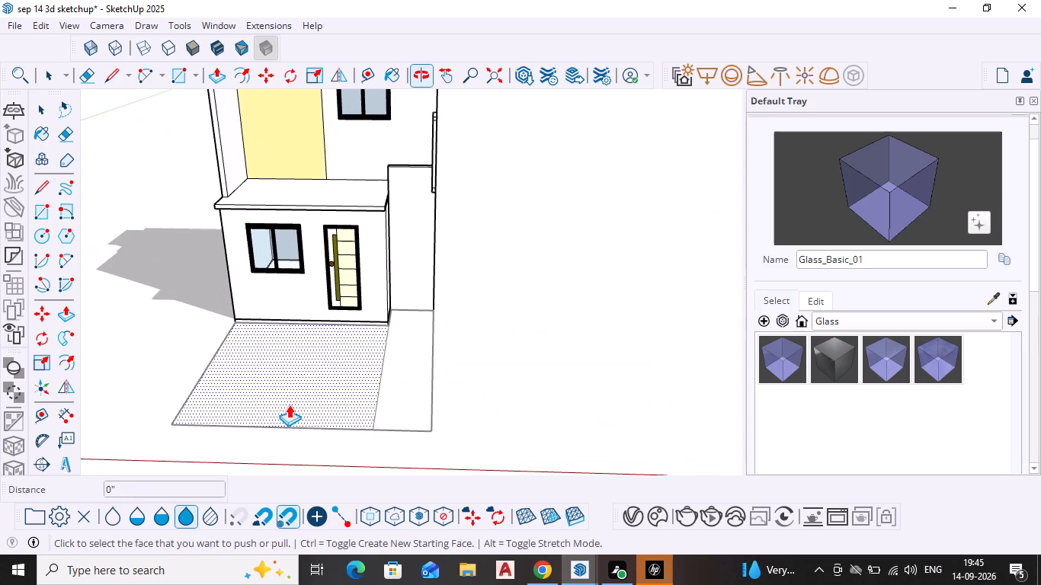
pyautogui.click(292, 398)
pyautogui.write('4"')
pyautogui.press('Return')
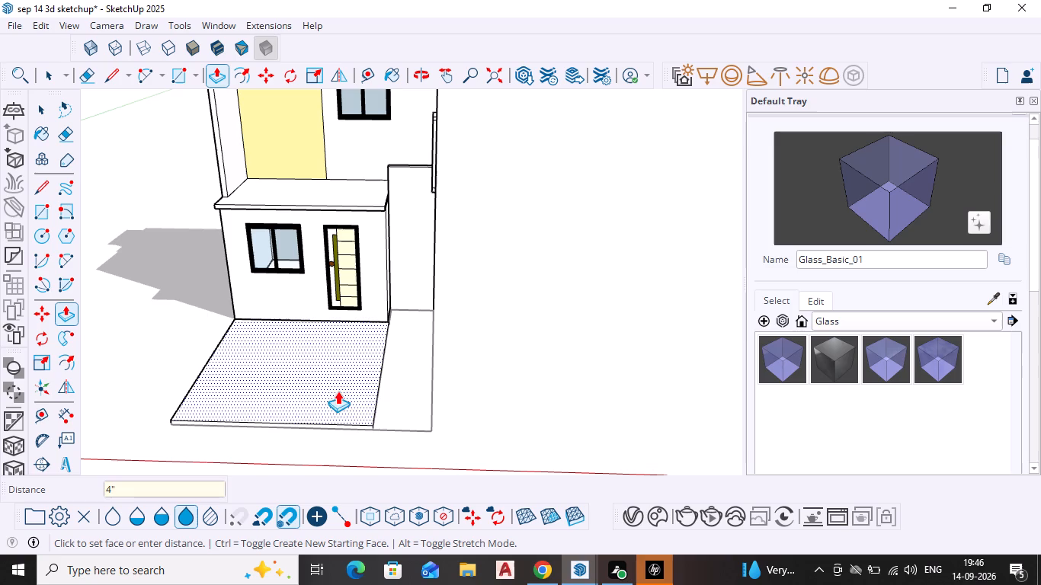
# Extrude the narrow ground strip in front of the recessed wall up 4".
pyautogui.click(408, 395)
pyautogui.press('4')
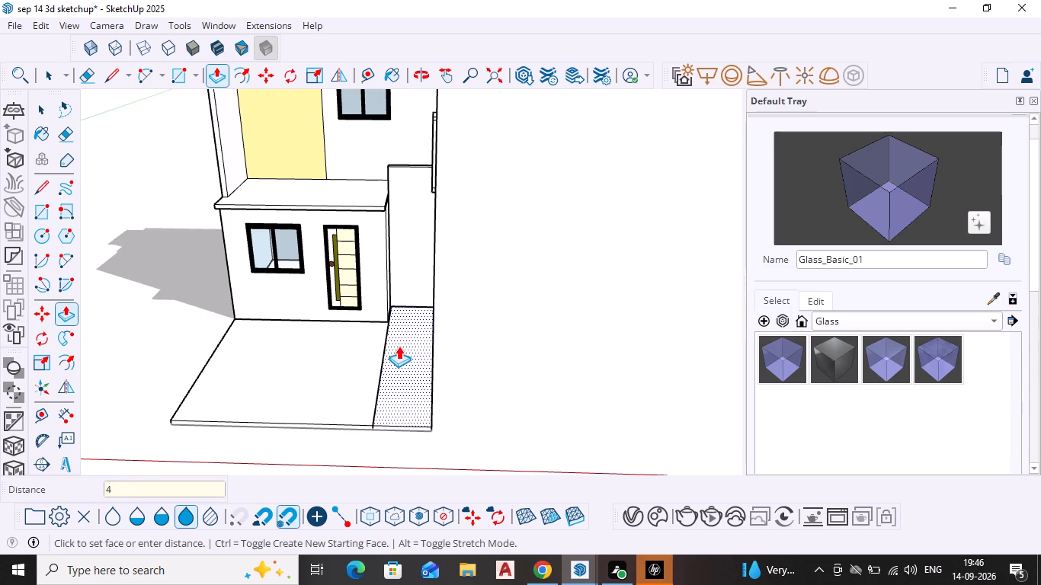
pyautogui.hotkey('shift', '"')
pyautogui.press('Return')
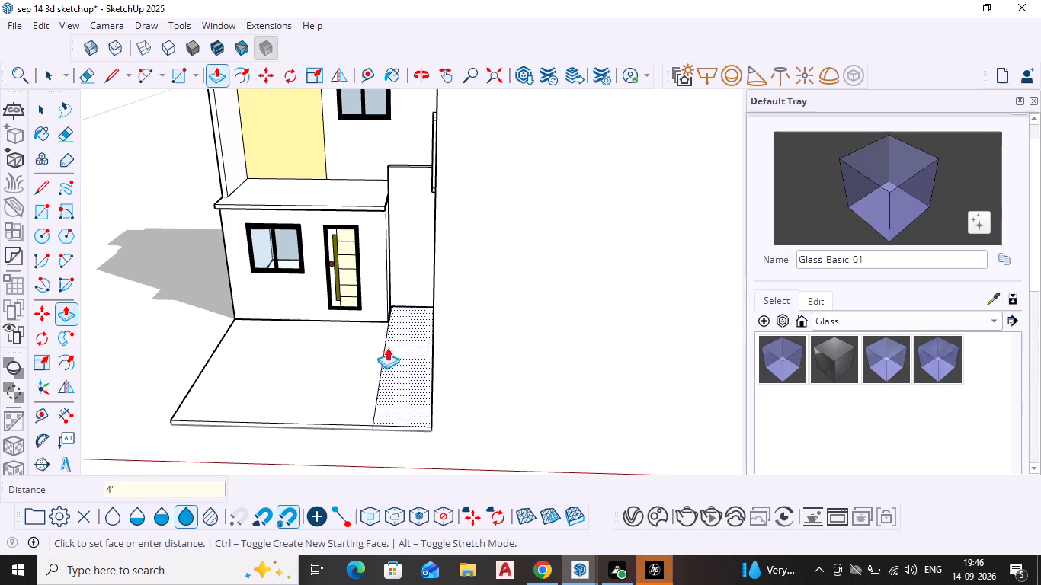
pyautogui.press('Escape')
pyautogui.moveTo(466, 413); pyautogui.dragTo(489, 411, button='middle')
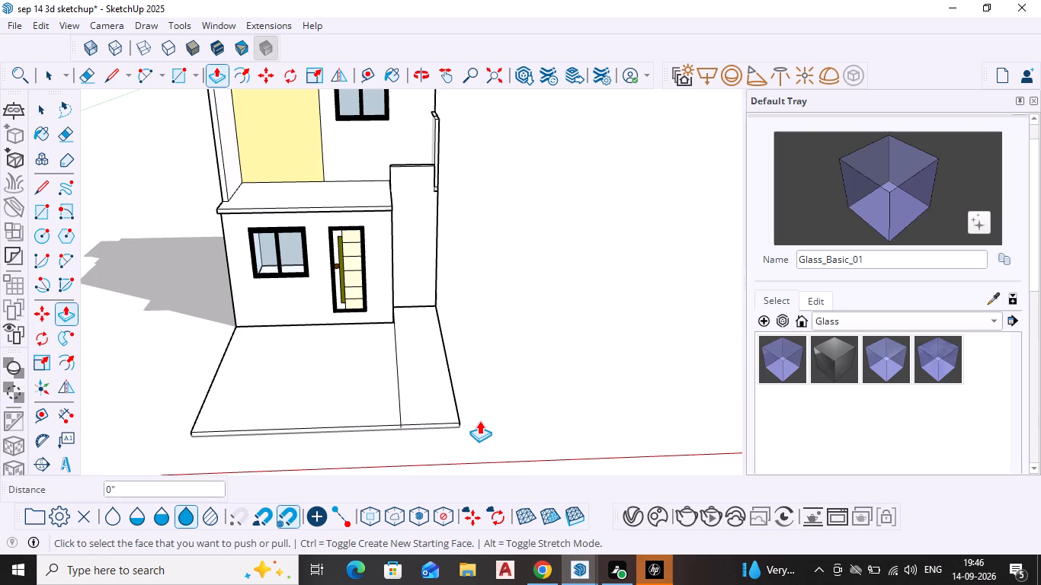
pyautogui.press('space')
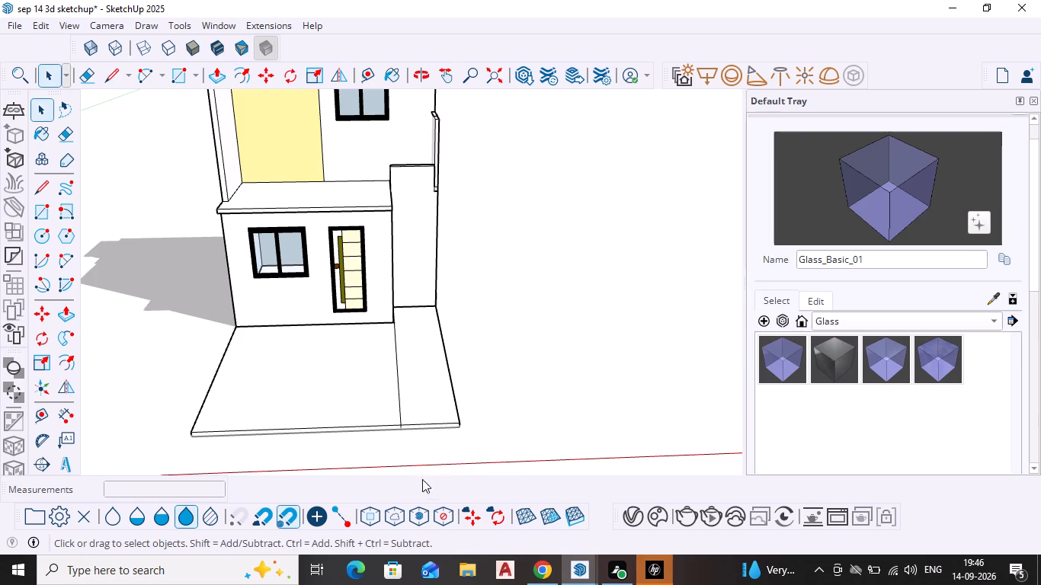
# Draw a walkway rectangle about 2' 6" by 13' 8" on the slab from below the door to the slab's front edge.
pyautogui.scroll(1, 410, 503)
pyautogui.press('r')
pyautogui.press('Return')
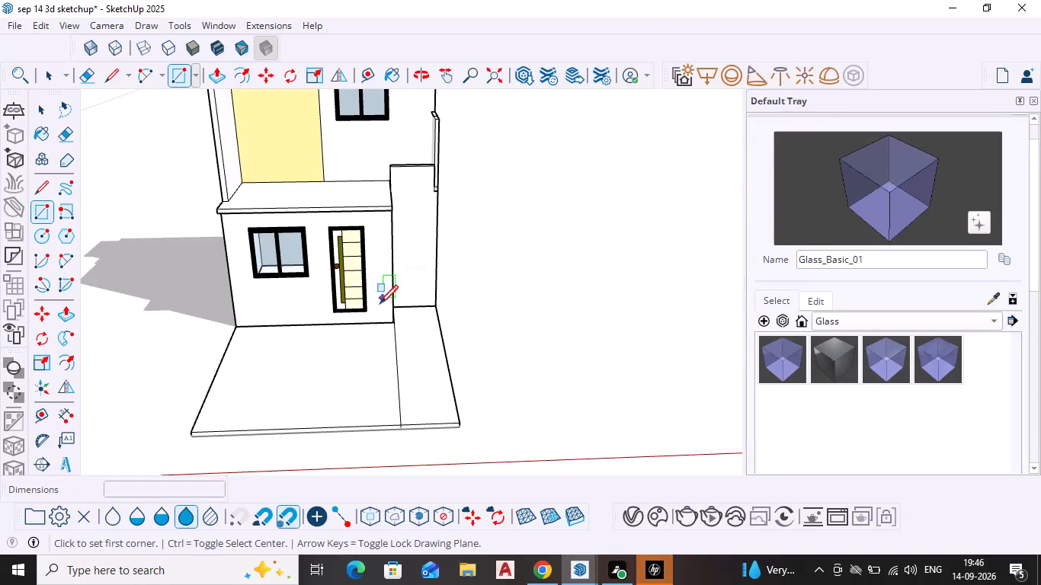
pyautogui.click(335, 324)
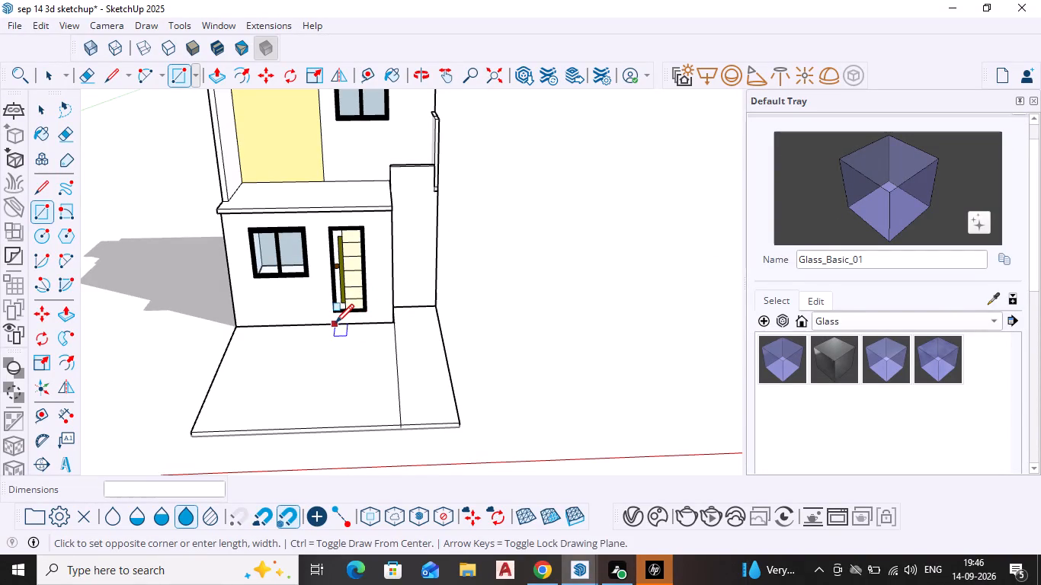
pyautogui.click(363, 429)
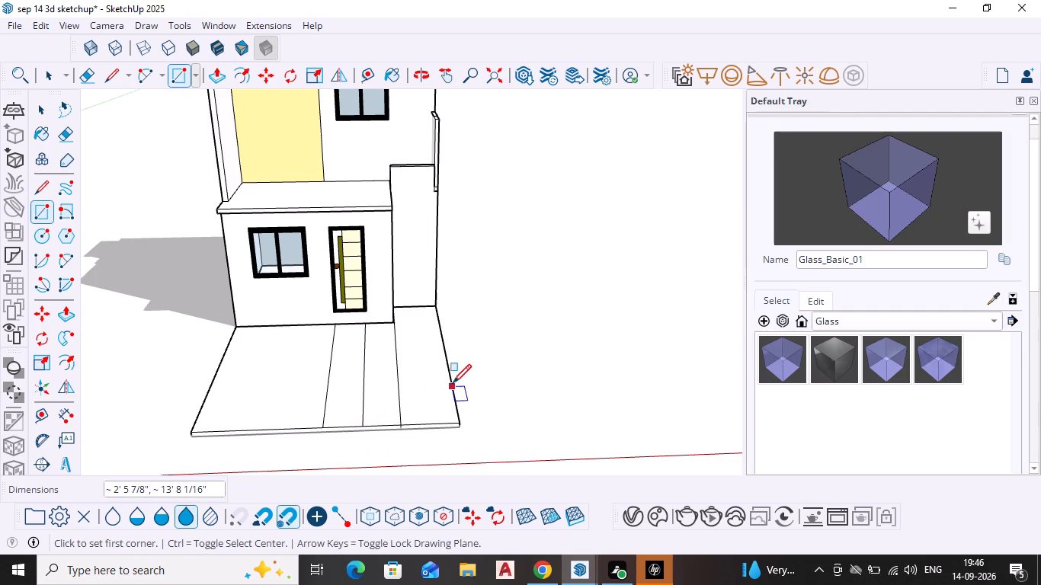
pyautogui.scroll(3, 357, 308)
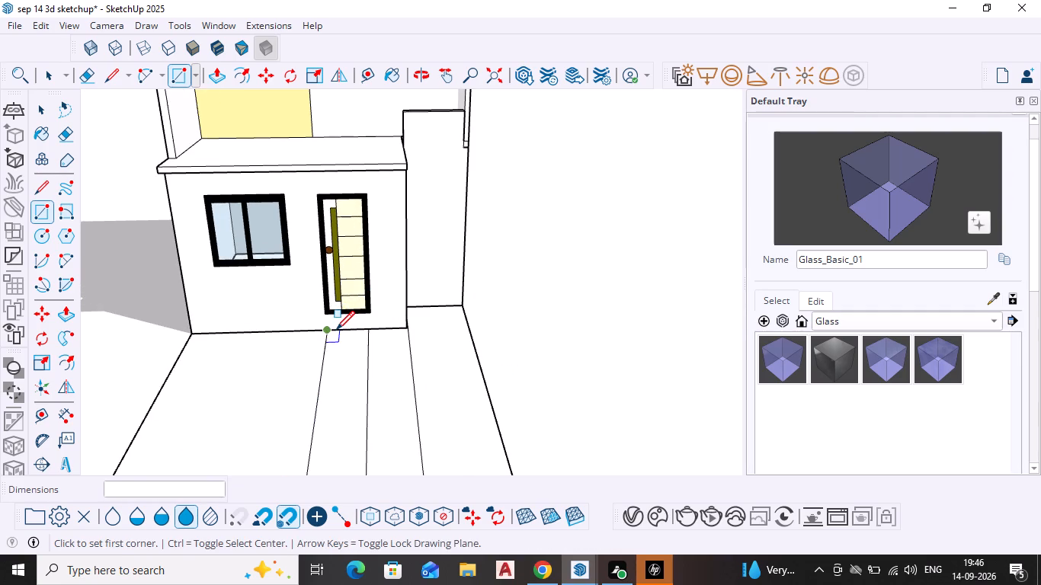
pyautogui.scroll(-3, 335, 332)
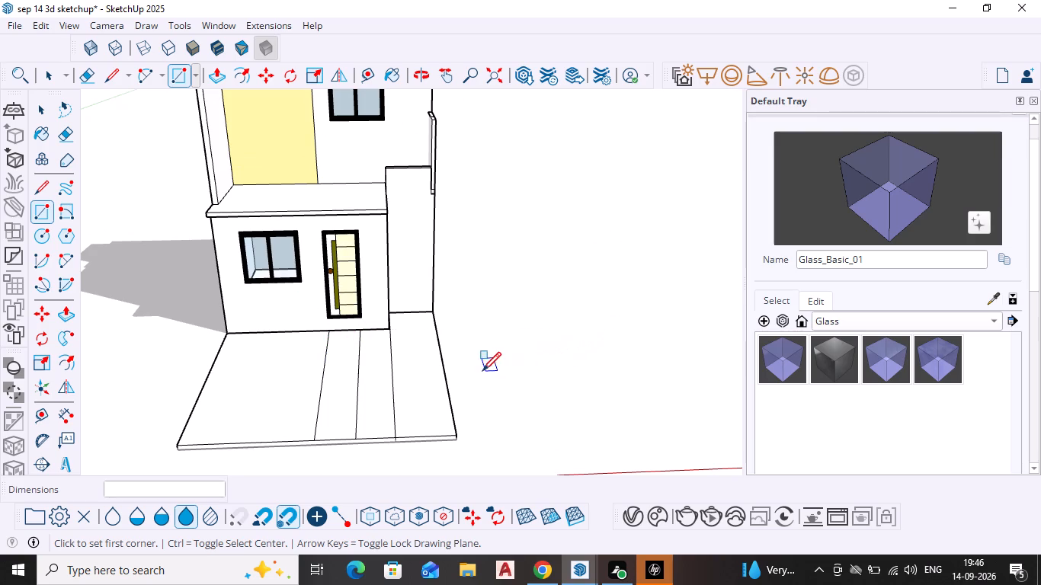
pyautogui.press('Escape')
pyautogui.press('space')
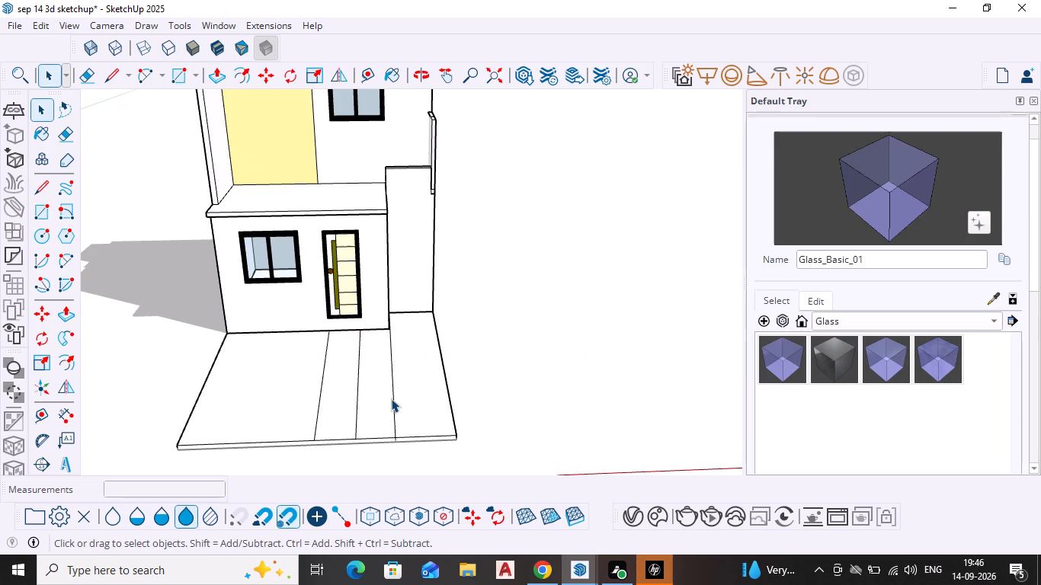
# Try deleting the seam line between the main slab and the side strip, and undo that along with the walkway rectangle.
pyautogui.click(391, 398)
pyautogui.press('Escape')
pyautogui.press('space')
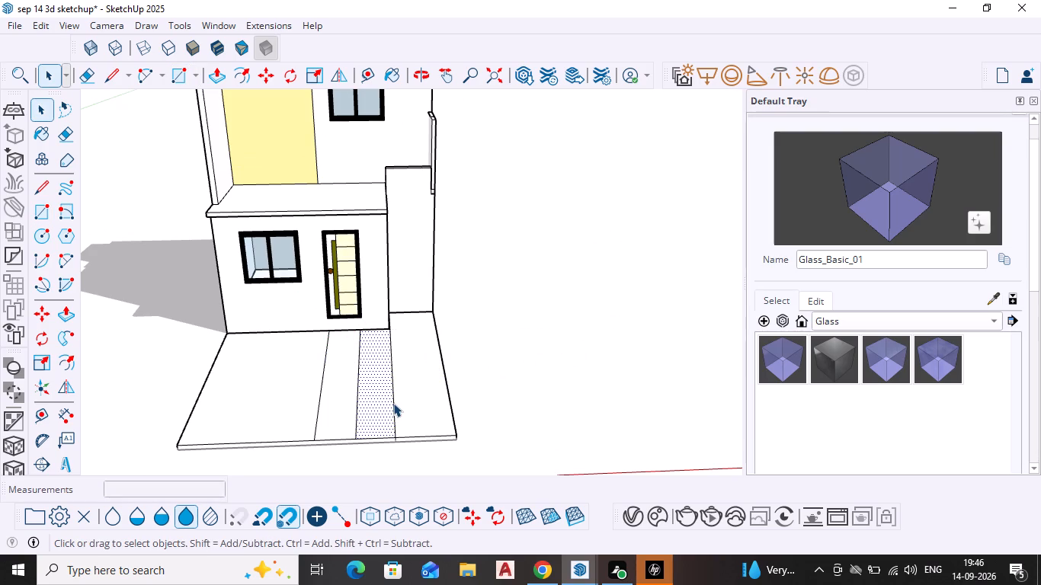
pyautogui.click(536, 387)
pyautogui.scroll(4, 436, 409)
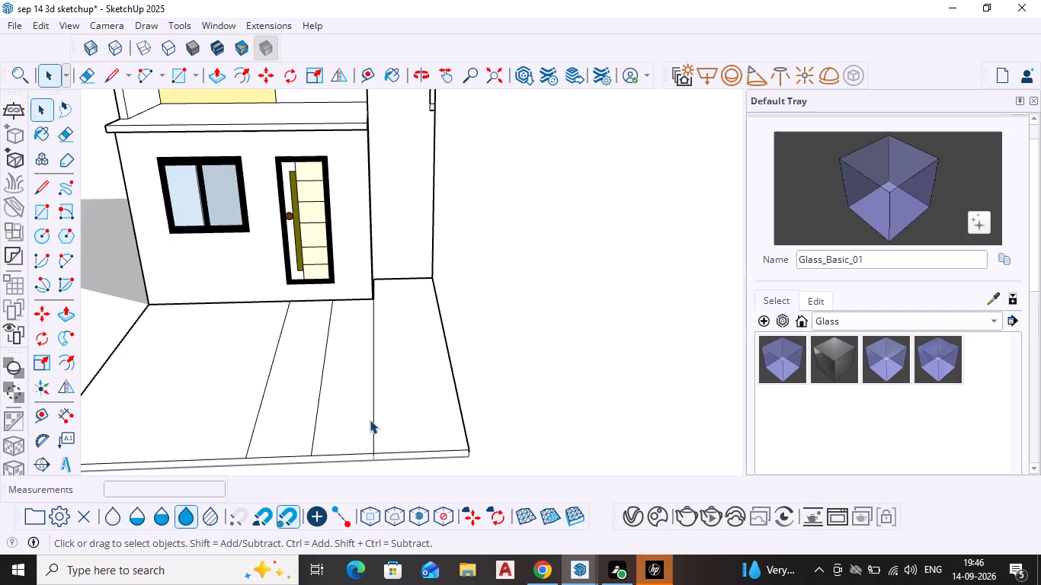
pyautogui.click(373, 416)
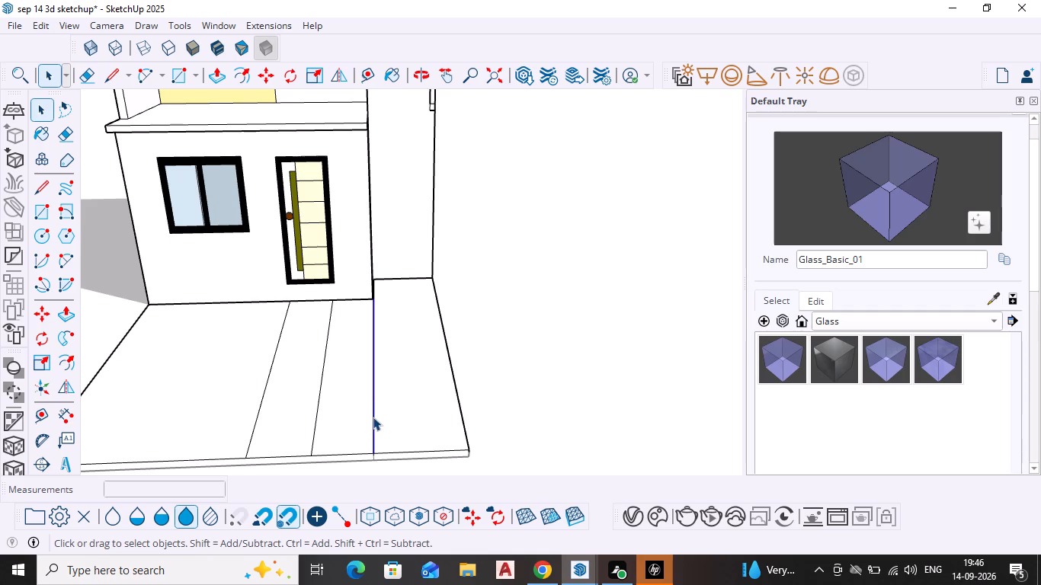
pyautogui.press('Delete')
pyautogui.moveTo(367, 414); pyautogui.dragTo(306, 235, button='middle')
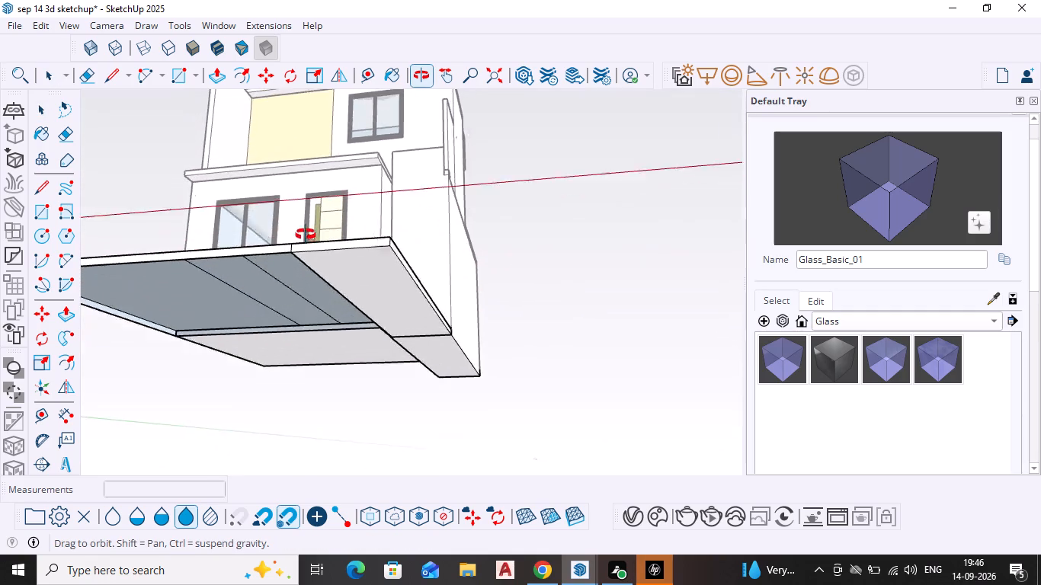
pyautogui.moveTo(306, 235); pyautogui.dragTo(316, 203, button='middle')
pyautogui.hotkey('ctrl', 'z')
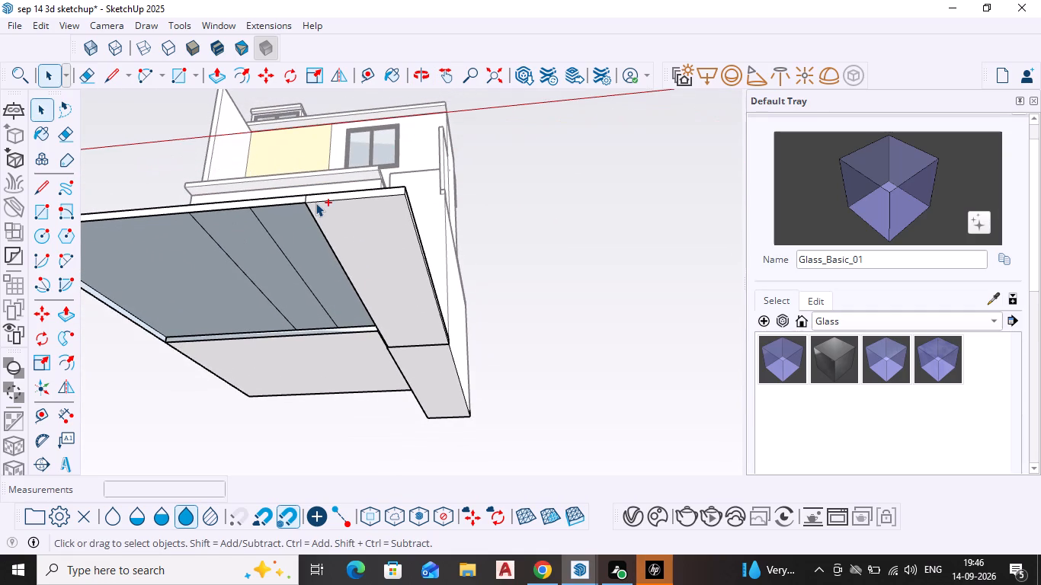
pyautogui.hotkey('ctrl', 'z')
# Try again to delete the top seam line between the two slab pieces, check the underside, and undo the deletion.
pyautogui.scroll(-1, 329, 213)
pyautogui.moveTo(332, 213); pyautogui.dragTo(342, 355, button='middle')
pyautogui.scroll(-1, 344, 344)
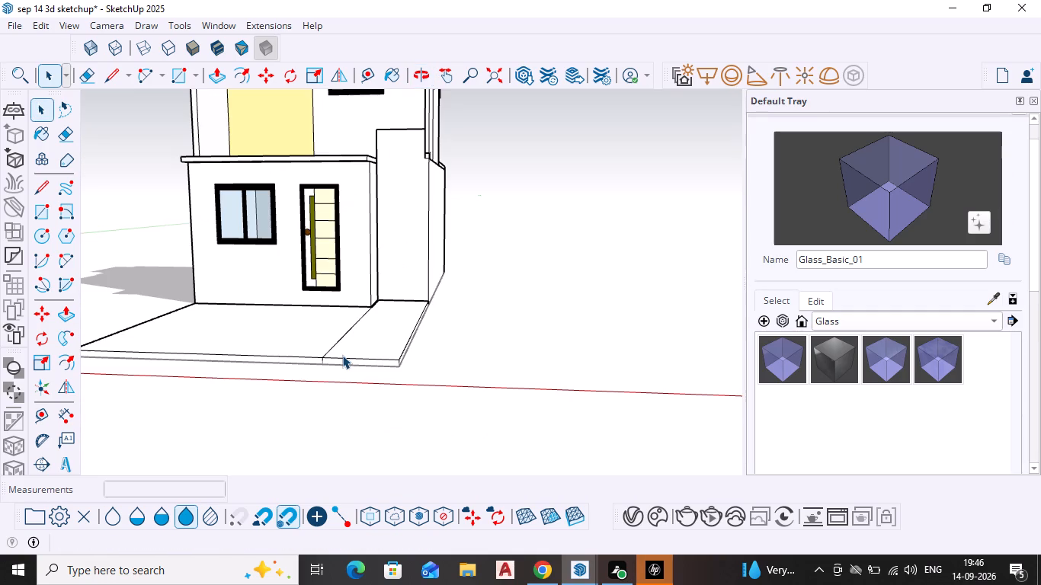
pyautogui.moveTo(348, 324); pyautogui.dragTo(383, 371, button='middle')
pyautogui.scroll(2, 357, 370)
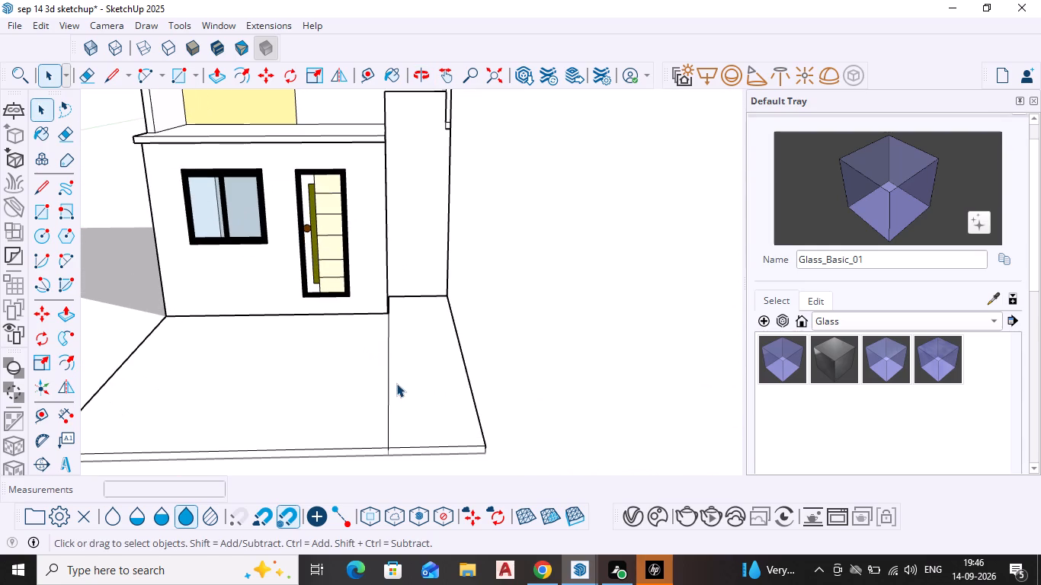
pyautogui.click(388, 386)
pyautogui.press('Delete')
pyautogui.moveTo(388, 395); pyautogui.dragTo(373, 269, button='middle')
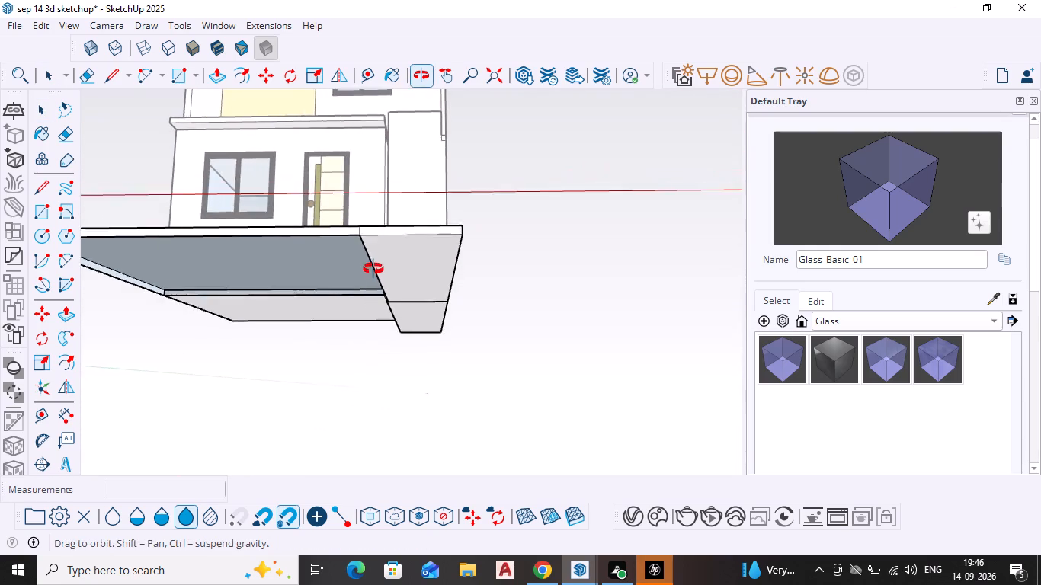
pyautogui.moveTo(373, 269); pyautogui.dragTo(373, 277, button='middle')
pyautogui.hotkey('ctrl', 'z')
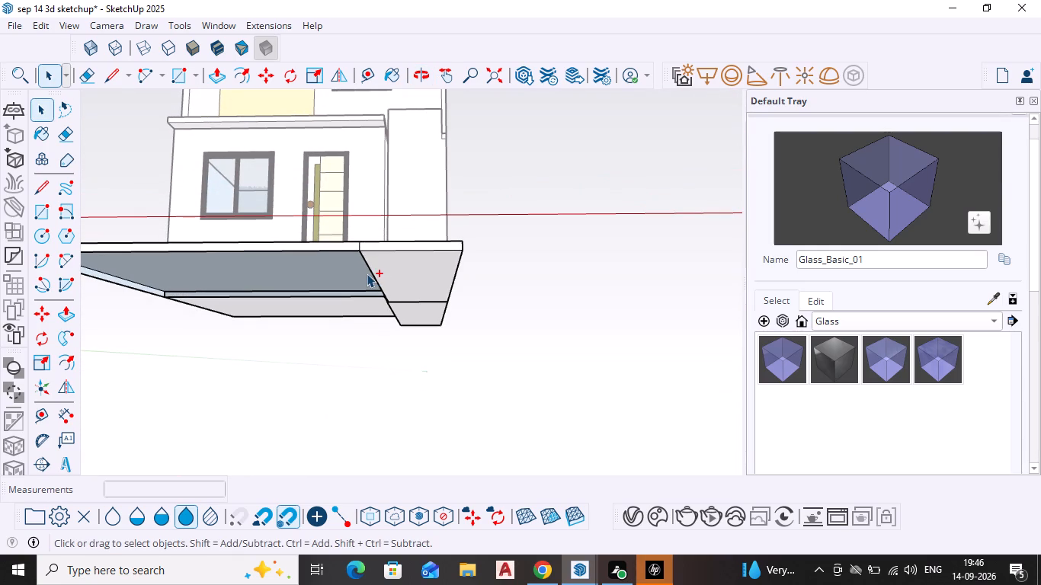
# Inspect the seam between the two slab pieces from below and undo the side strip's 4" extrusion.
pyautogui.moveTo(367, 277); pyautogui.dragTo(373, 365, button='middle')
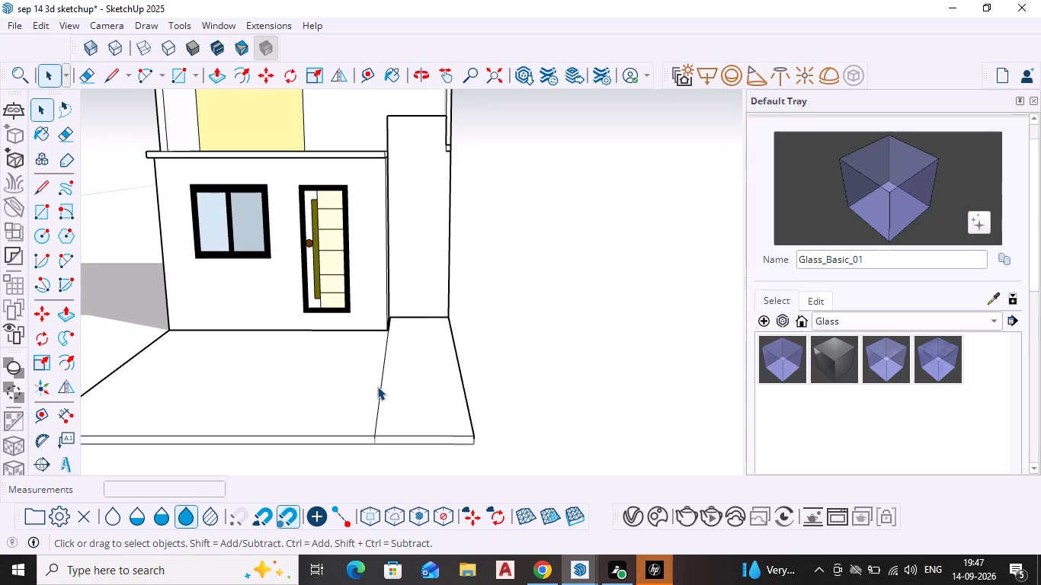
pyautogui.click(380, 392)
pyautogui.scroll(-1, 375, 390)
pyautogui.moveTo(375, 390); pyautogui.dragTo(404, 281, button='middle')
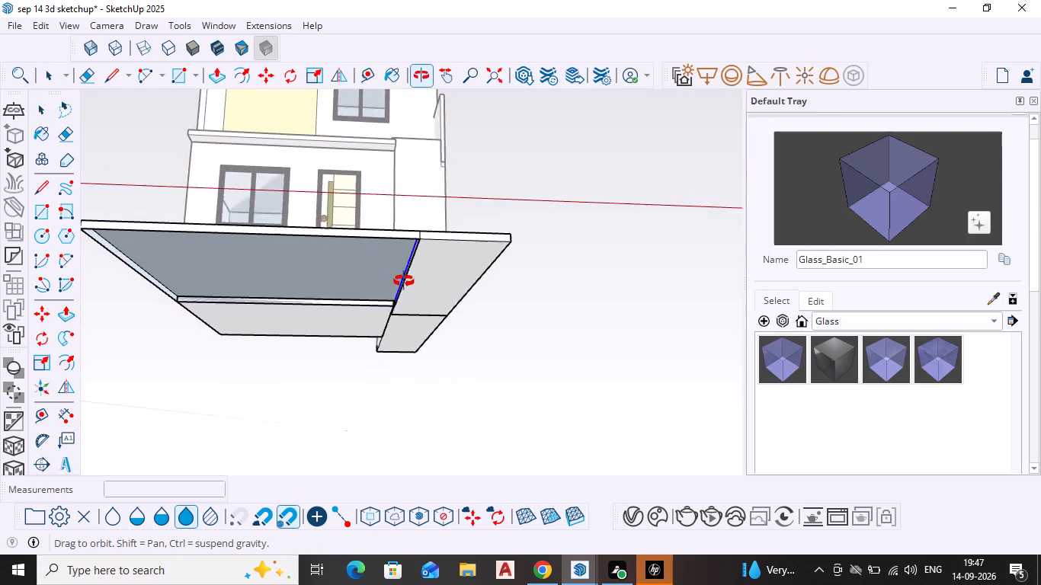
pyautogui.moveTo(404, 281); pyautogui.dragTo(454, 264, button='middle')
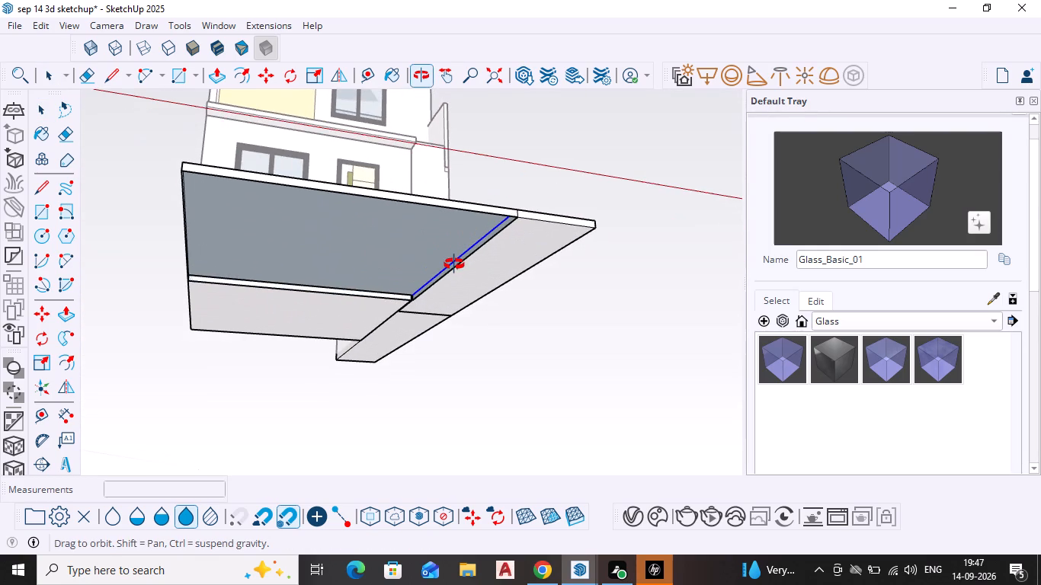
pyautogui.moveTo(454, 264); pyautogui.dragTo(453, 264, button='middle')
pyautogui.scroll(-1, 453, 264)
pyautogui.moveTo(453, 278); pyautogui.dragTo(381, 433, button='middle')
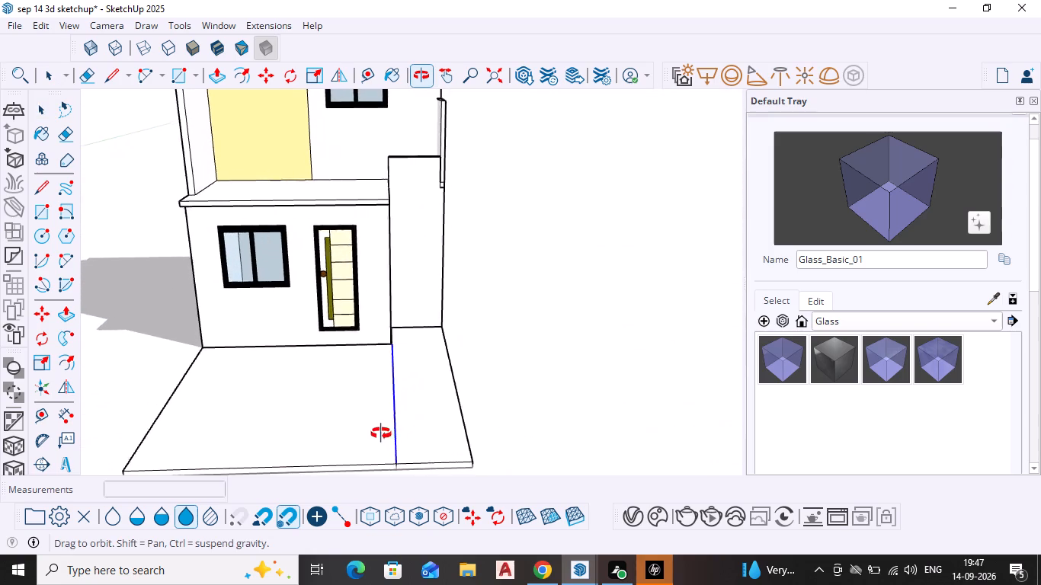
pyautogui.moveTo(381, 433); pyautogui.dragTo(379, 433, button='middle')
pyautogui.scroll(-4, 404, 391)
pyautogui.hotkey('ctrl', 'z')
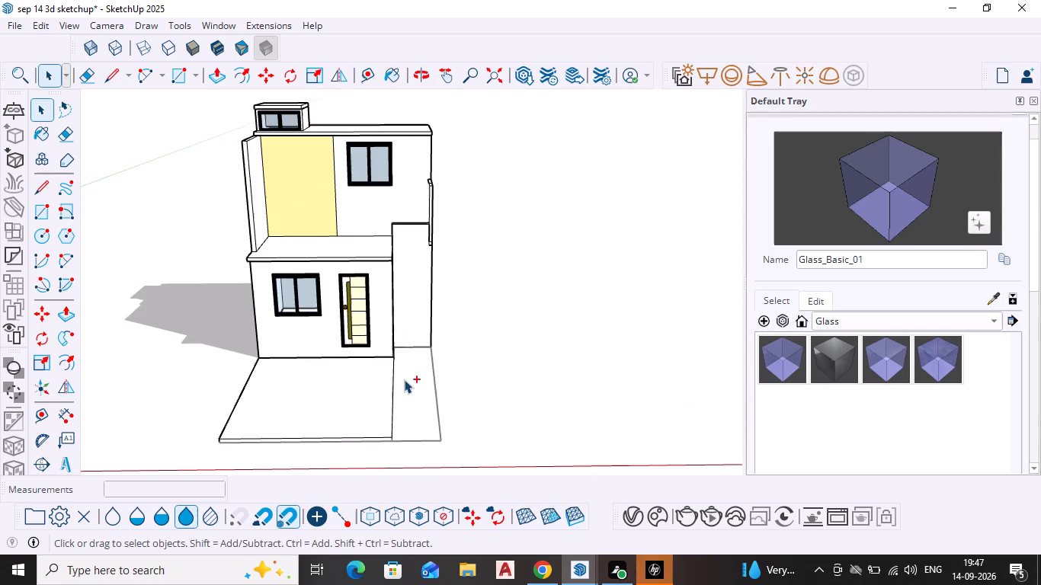
# Undo the main slab's extrusion, and redo both it and the side strip's 4" extrusion.
pyautogui.hotkey('ctrl', 'z')
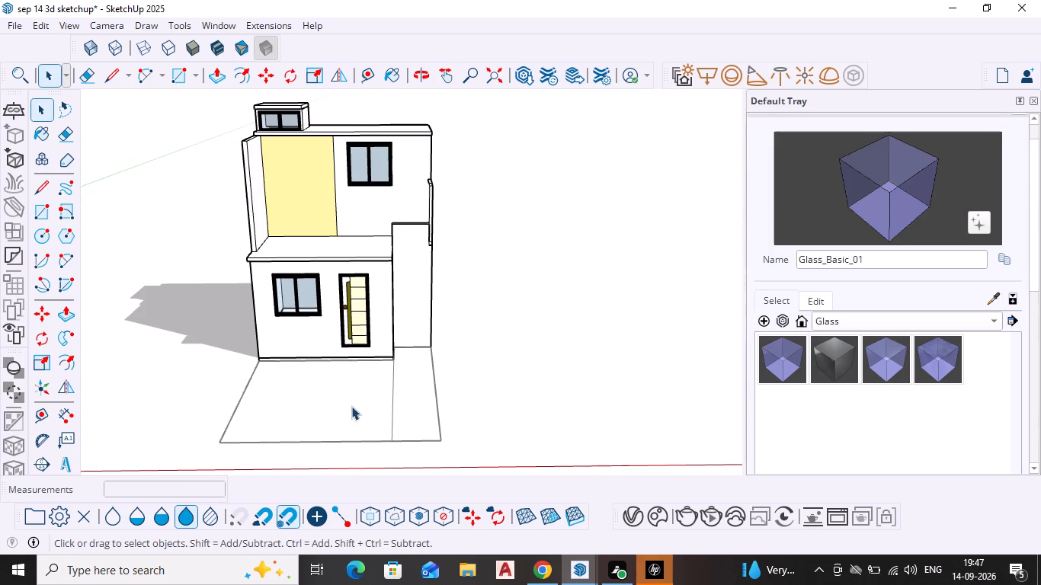
pyautogui.hotkey('ctrl', 'y')
pyautogui.hotkey('ctrl', 'y')
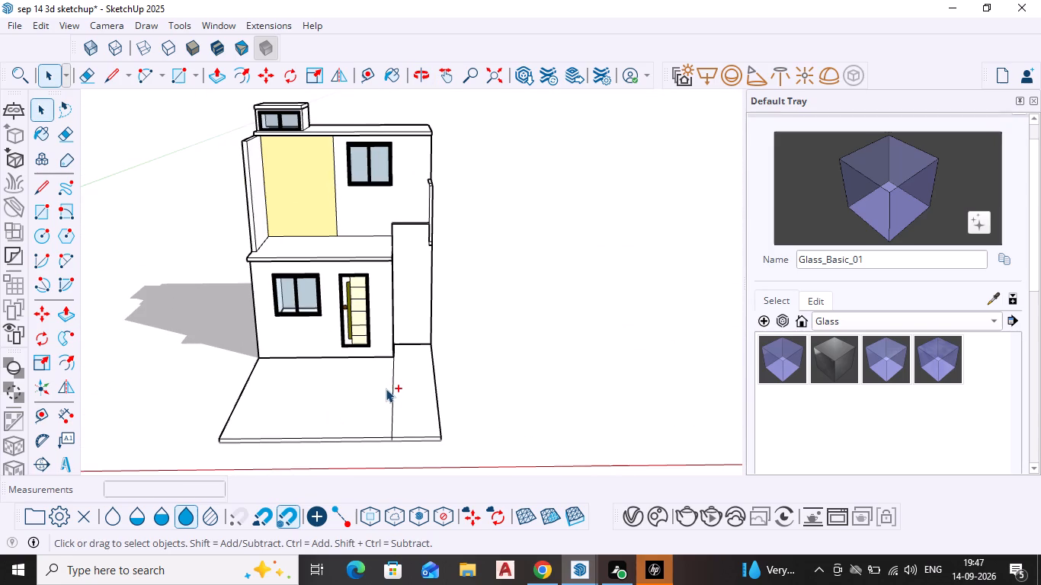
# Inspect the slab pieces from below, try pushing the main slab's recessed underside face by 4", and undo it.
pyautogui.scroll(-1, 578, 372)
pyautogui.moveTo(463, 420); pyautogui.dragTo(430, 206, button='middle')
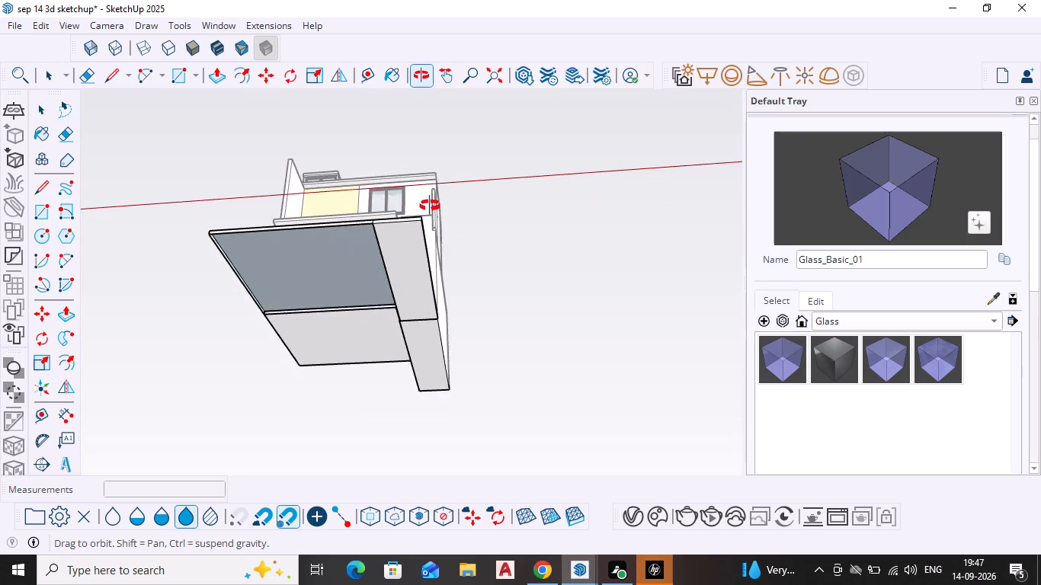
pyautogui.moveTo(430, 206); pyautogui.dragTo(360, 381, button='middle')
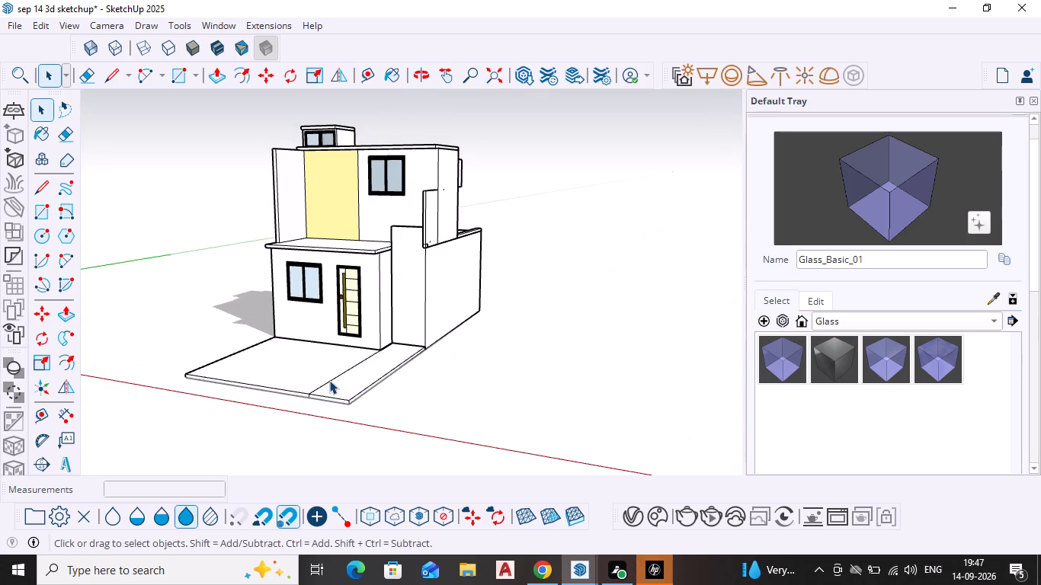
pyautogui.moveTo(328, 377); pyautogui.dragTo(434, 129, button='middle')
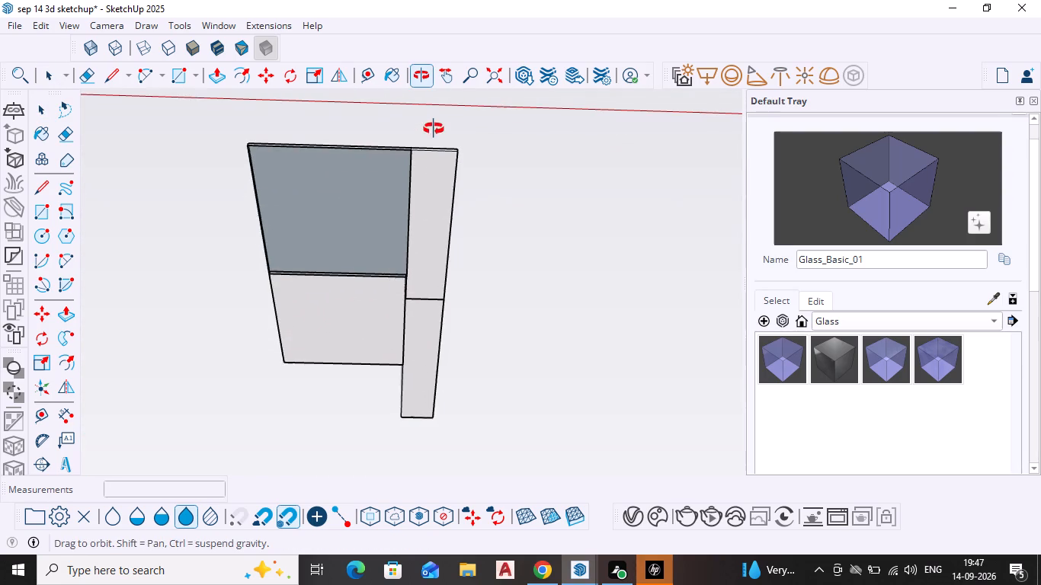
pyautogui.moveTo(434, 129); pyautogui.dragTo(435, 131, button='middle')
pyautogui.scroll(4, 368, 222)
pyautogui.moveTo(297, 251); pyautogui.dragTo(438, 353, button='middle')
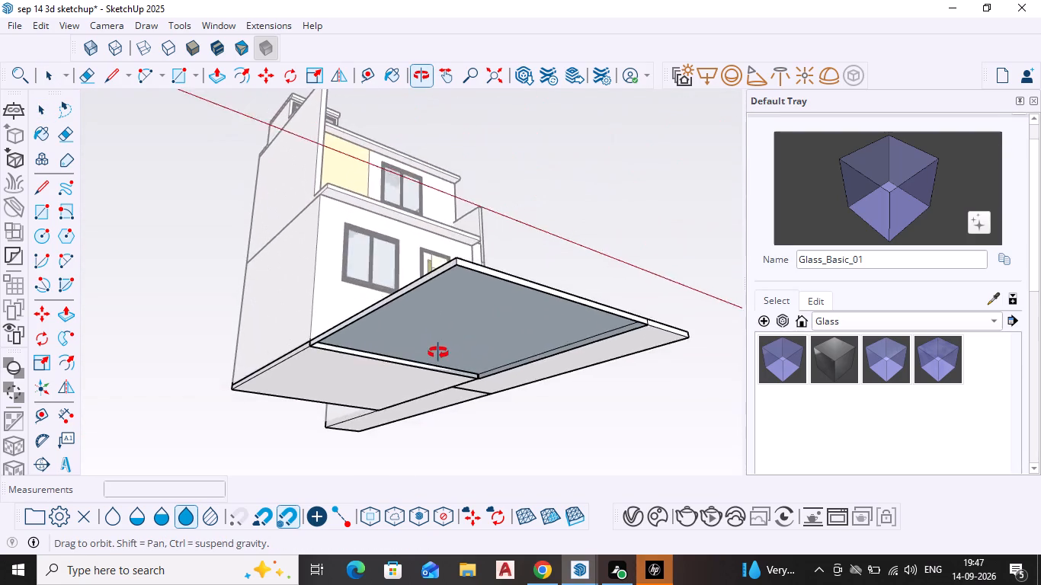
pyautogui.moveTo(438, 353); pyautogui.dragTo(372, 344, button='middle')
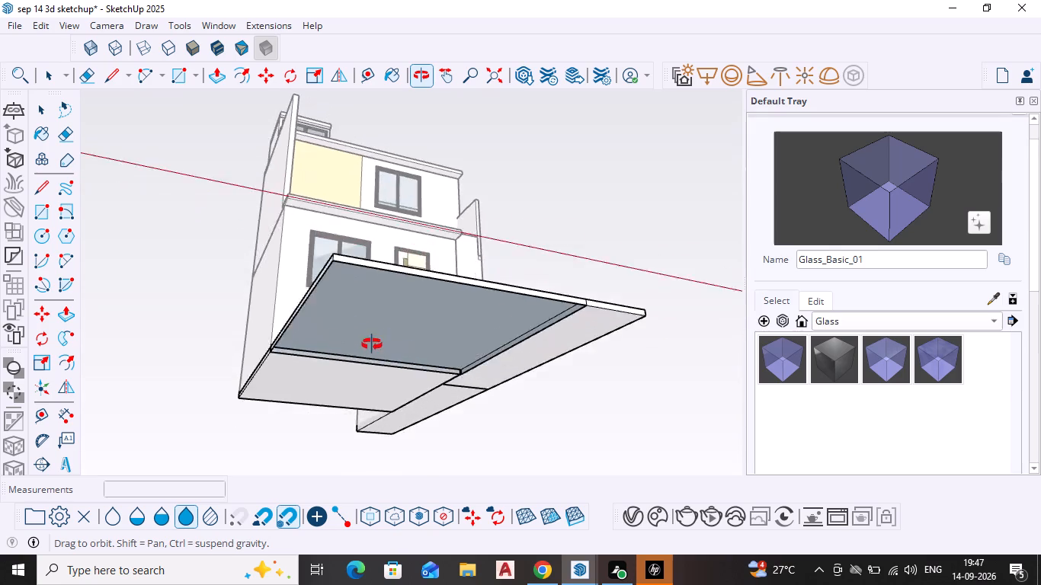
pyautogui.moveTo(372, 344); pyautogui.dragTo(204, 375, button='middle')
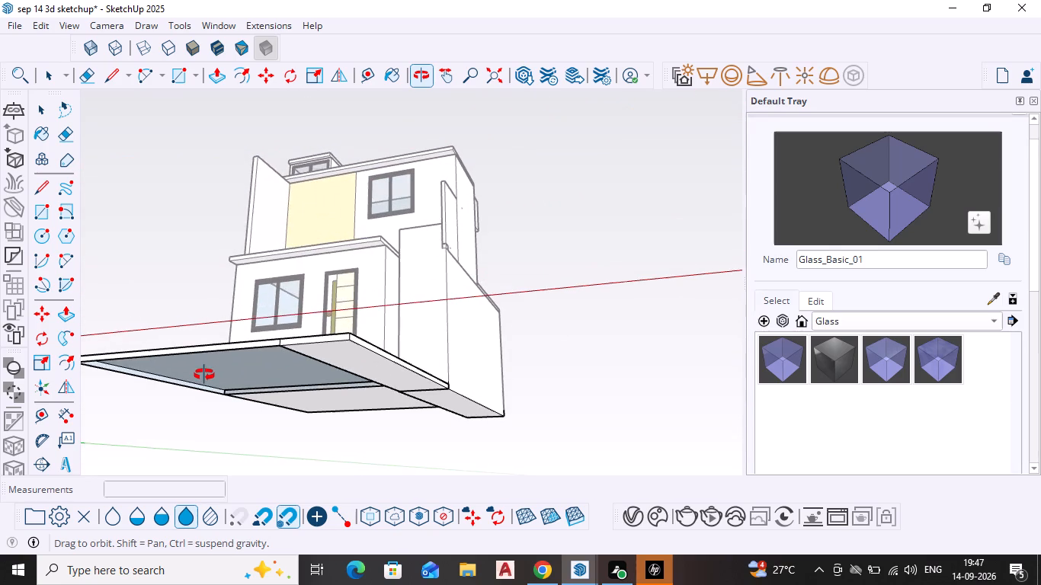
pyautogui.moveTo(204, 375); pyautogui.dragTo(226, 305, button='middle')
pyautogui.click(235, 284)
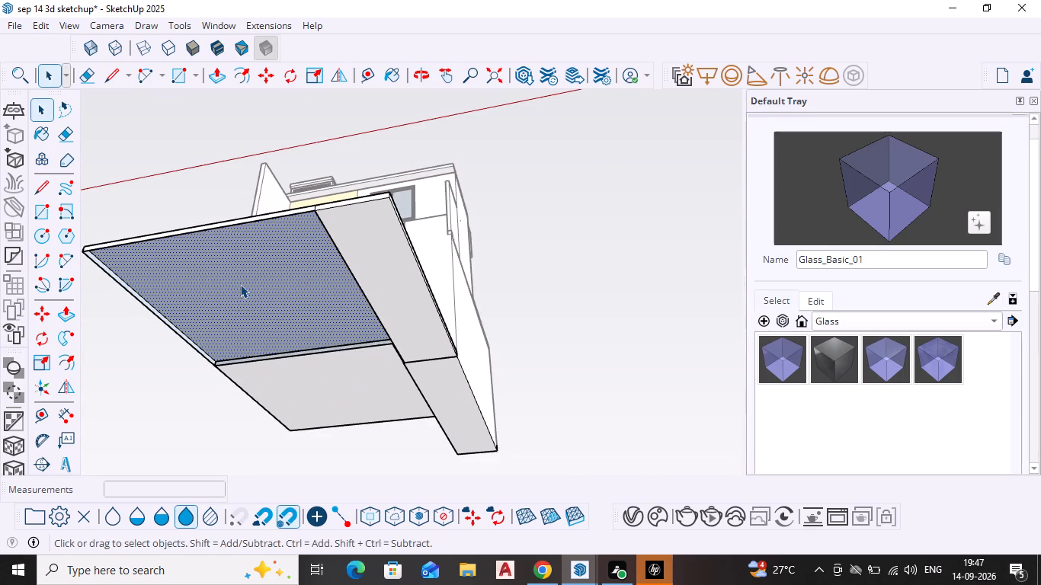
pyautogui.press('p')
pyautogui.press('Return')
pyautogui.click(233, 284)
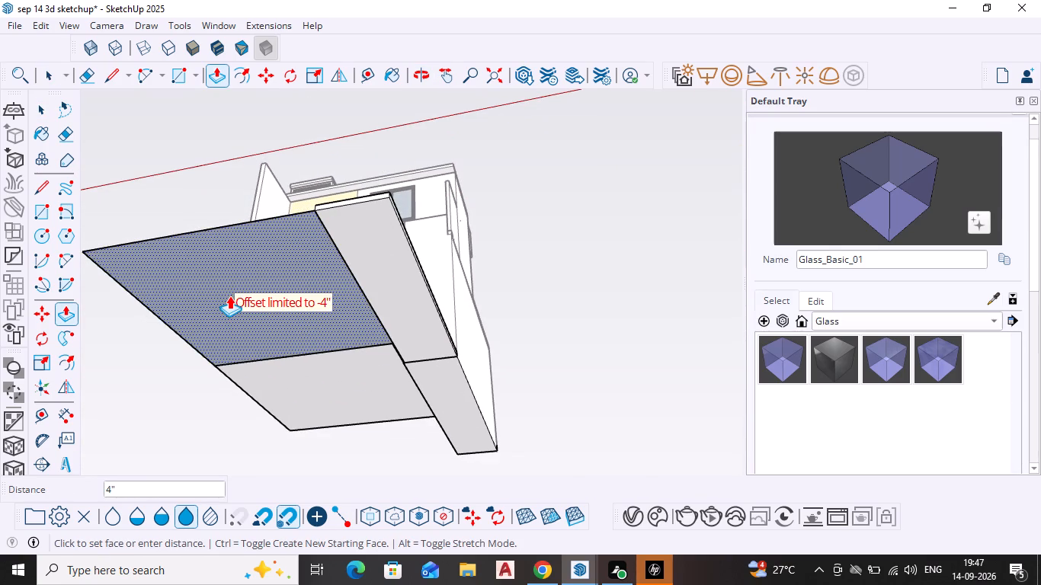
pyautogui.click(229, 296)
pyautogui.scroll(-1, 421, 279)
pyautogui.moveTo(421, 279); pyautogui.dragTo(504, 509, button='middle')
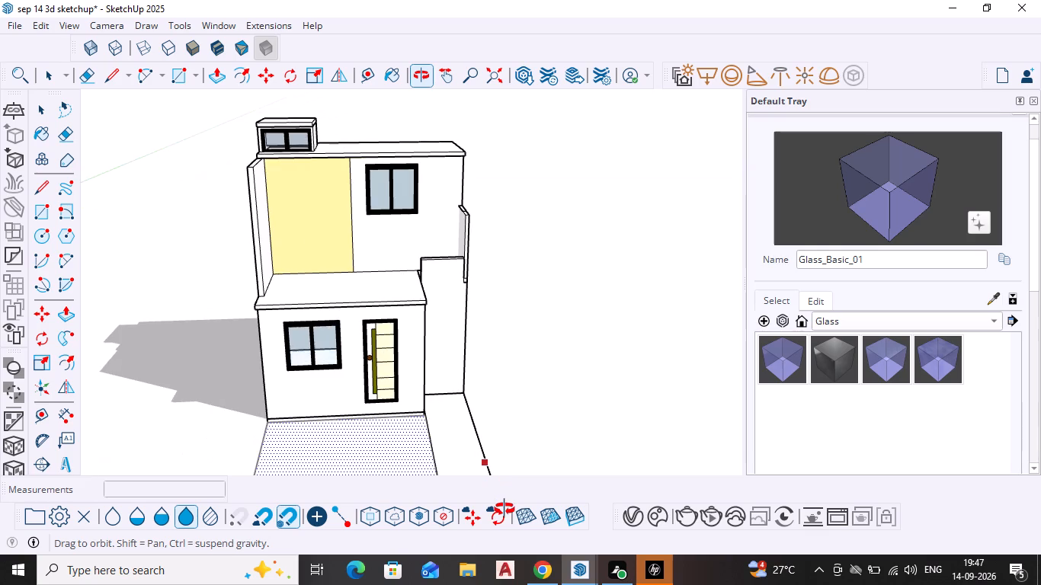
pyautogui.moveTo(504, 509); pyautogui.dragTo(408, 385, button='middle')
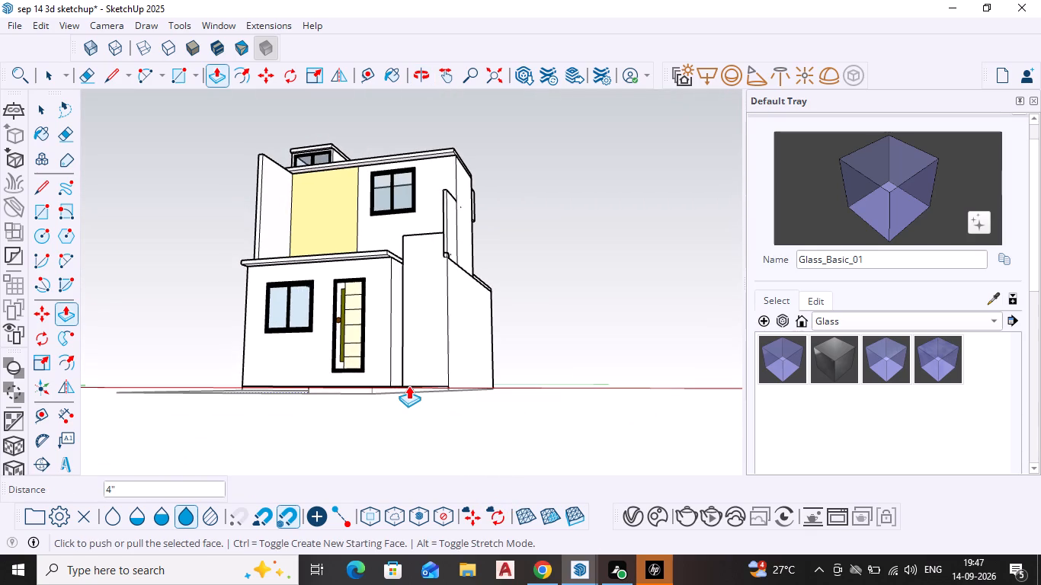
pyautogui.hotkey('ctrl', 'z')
# Draw a walkway rectangle about 3' 1" by 13' 8" on the slab from below the door to the slab's front edge.
pyautogui.scroll(-2, 467, 221)
pyautogui.moveTo(467, 221); pyautogui.dragTo(467, 435, button='middle')
pyautogui.scroll(4, 428, 427)
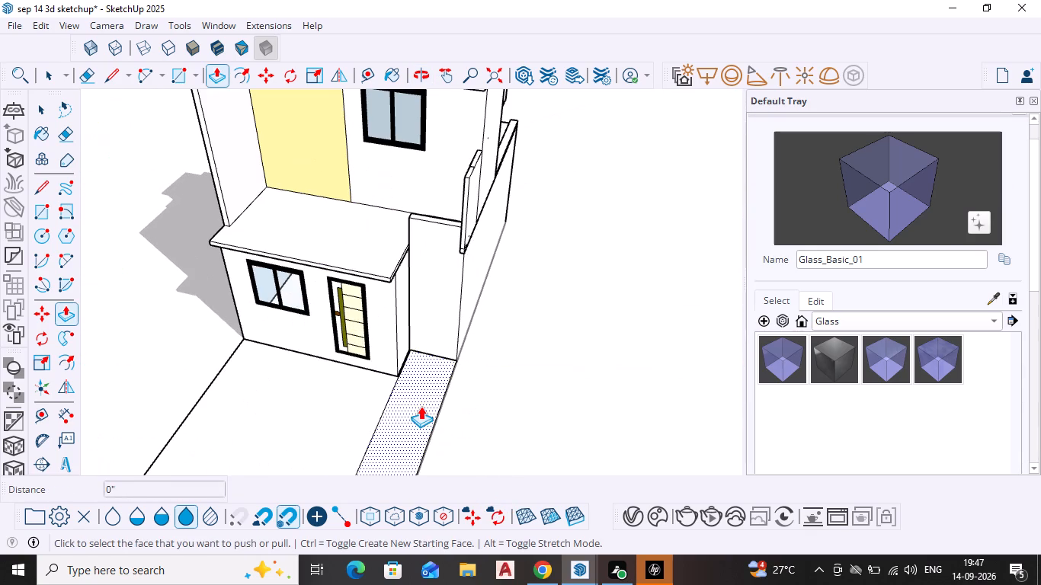
pyautogui.keyDown('shift'); pyautogui.moveTo(396, 410); pyautogui.dragTo(502, 311, button='middle'); pyautogui.keyUp('shift')
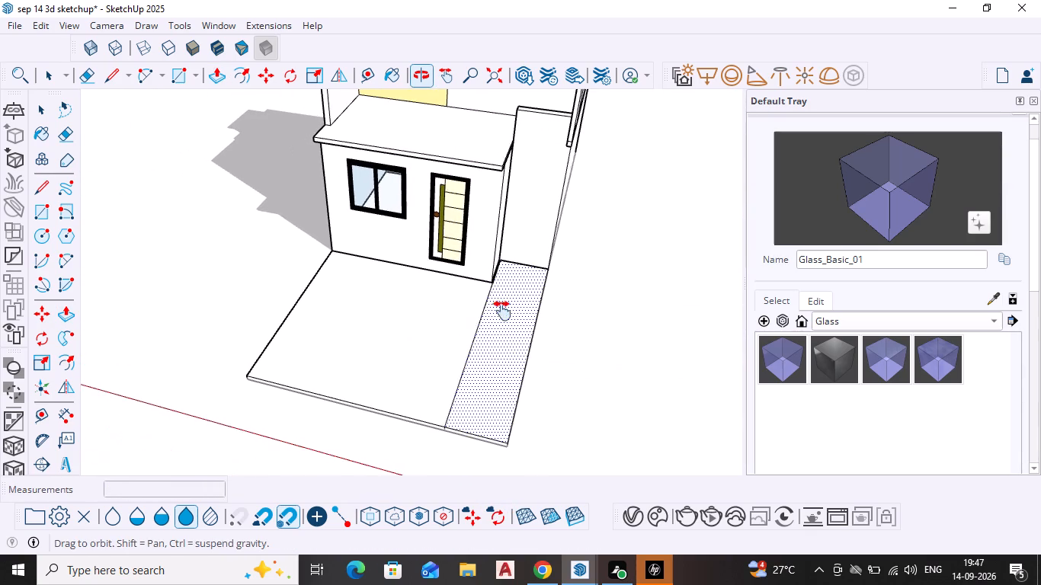
pyautogui.keyDown('shift'); pyautogui.moveTo(502, 311); pyautogui.dragTo(505, 311, button='middle'); pyautogui.keyUp('shift')
pyautogui.press('Escape')
pyautogui.press('space')
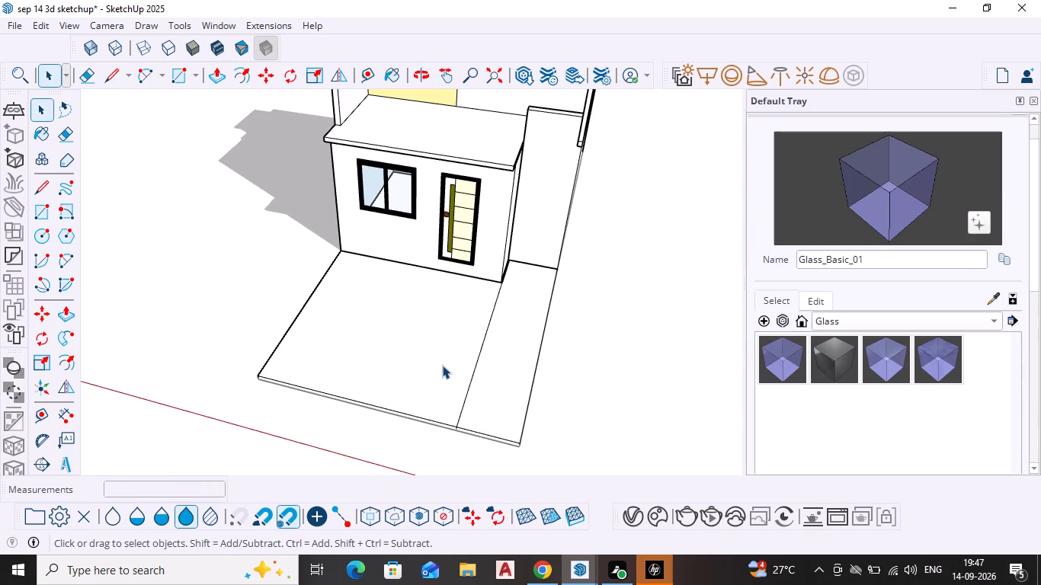
pyautogui.click(442, 365)
pyautogui.press('r')
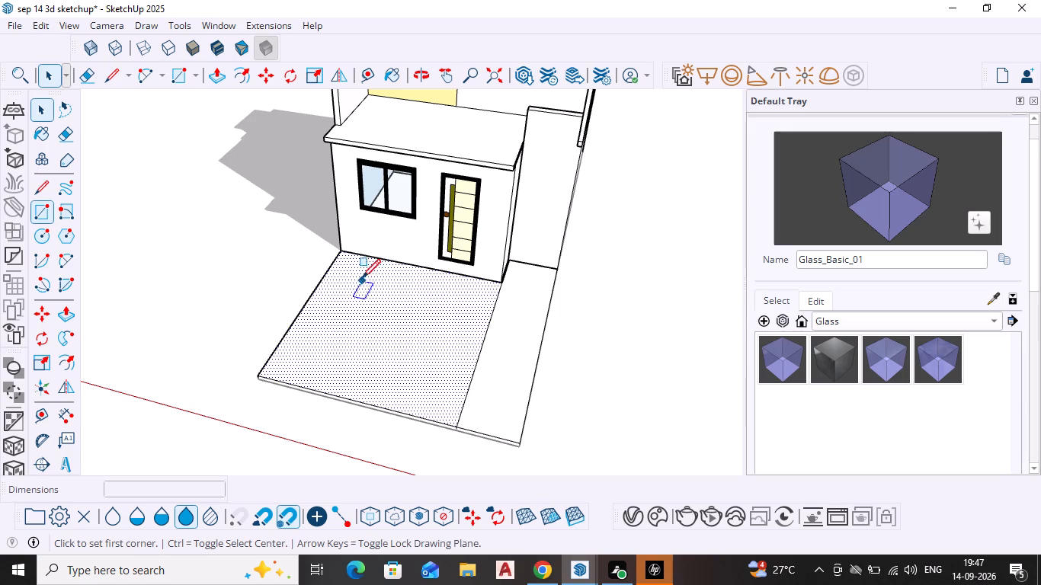
pyautogui.press('Return')
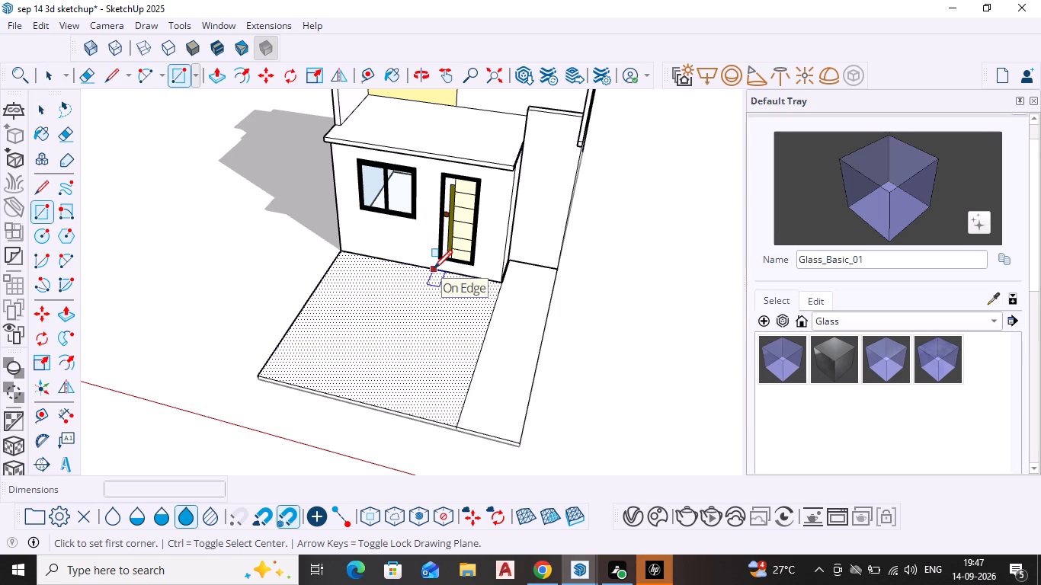
pyautogui.click(434, 270)
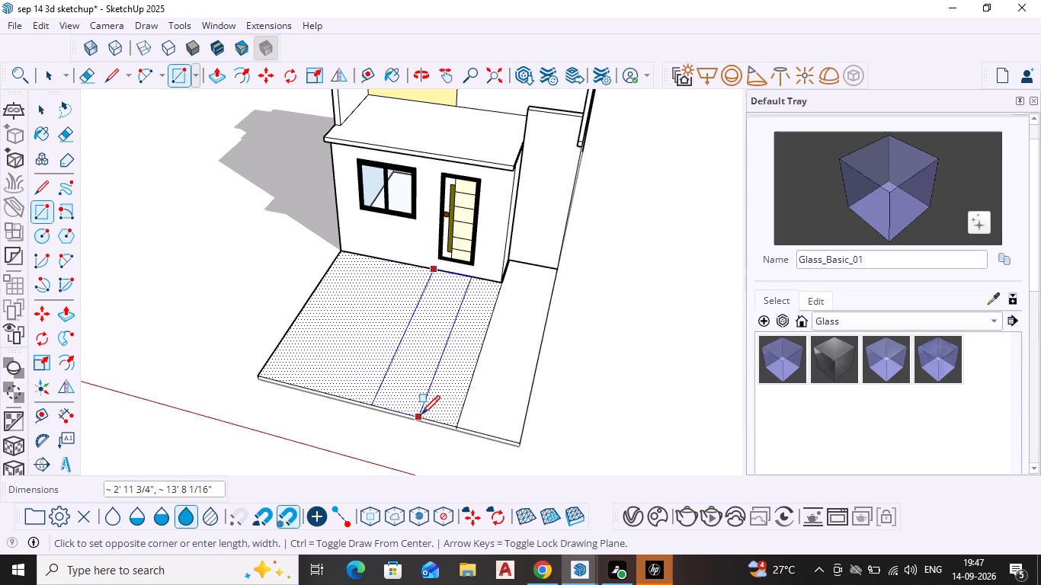
pyautogui.click(421, 416)
pyautogui.press('Escape')
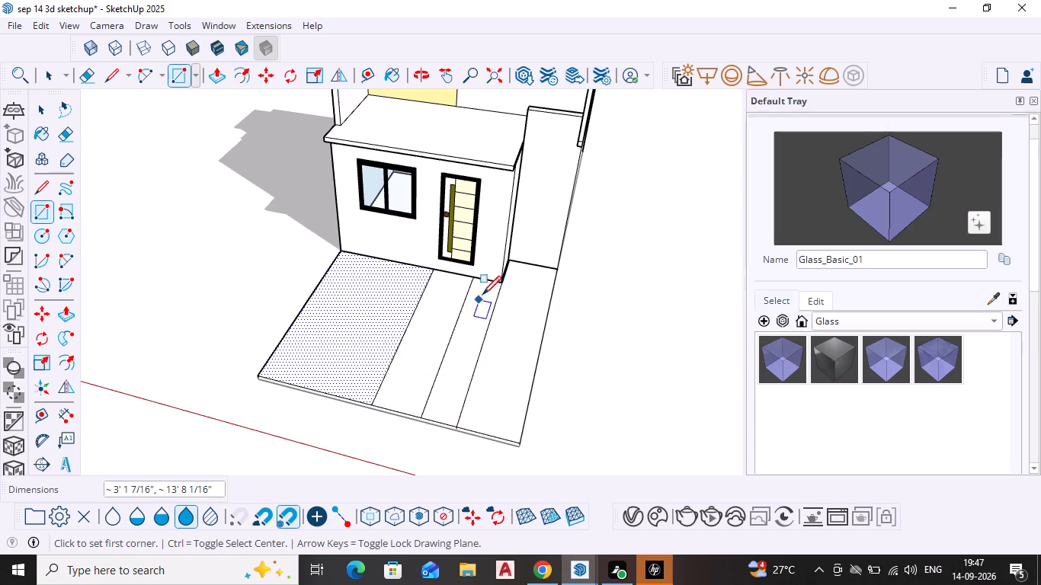
pyautogui.press('space')
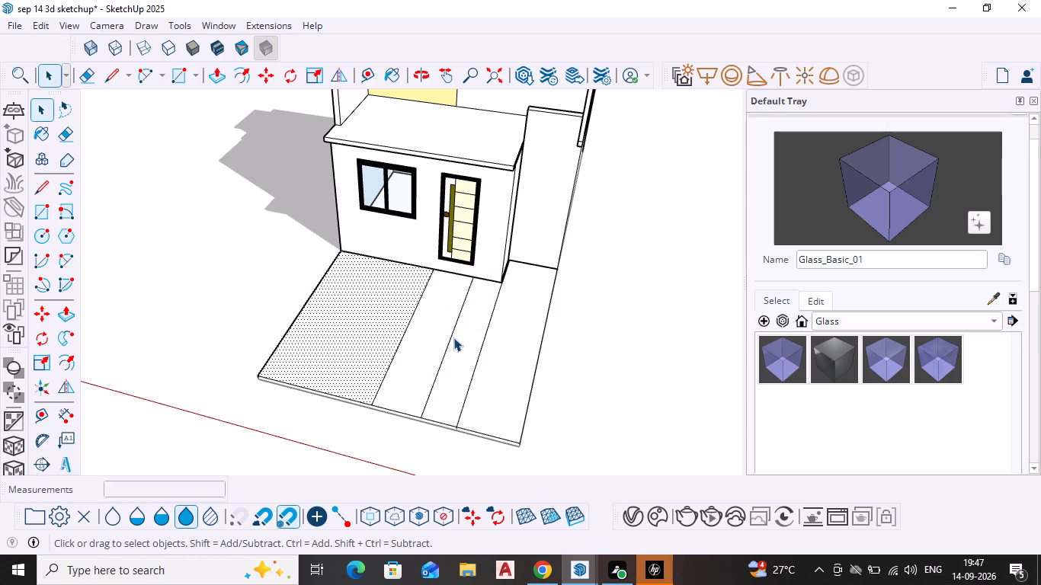
# Draw a ground-level rectangle about 16' 7" by 4' 2" in front of the slab, starting at the window-side lower front corner.
pyautogui.scroll(-3, 563, 284)
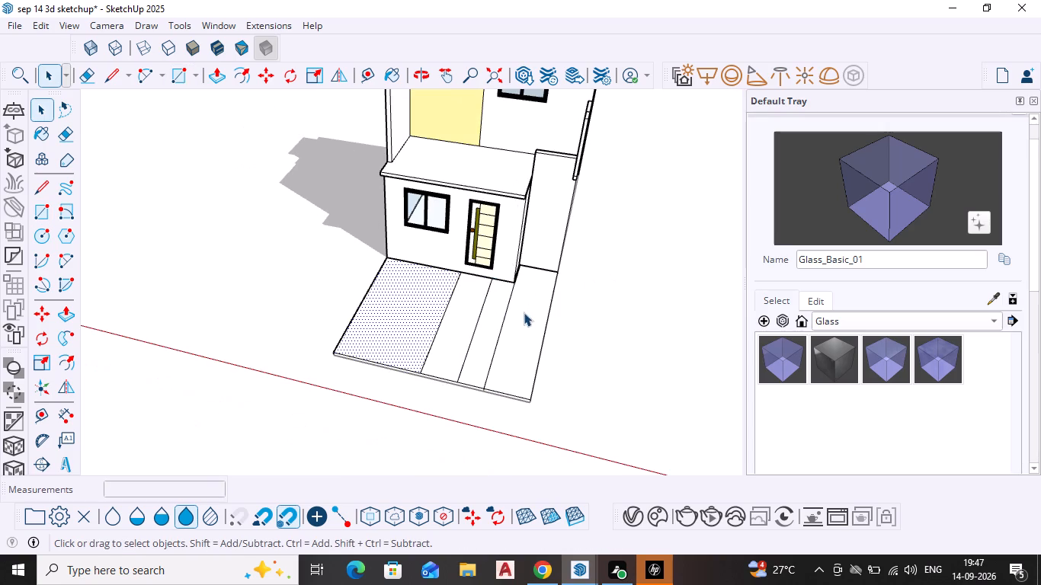
pyautogui.moveTo(492, 354); pyautogui.dragTo(573, 339, button='middle')
pyautogui.scroll(-1, 570, 346)
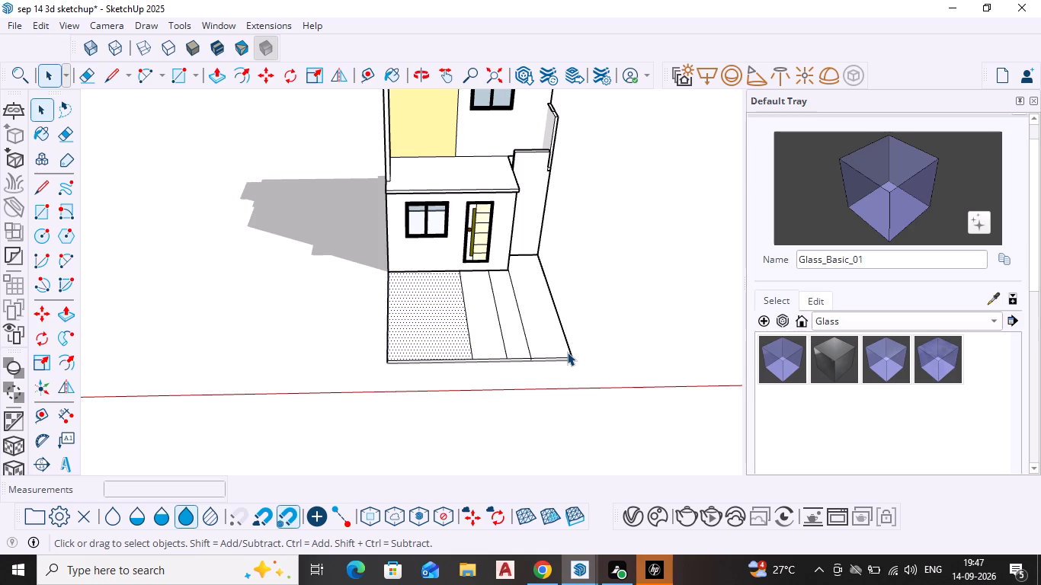
pyautogui.scroll(-1, 508, 362)
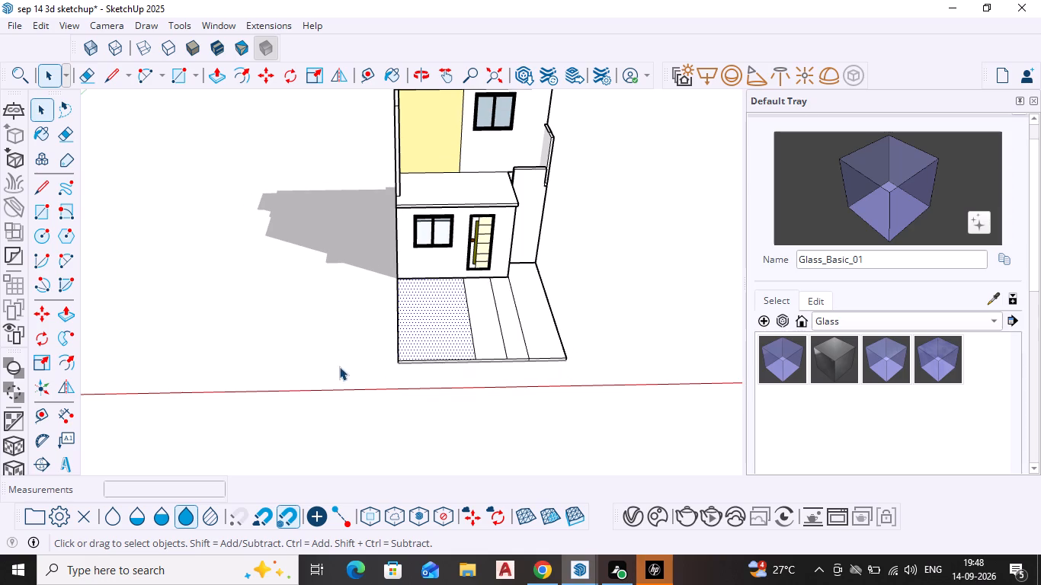
pyautogui.press('r')
pyautogui.press('Return')
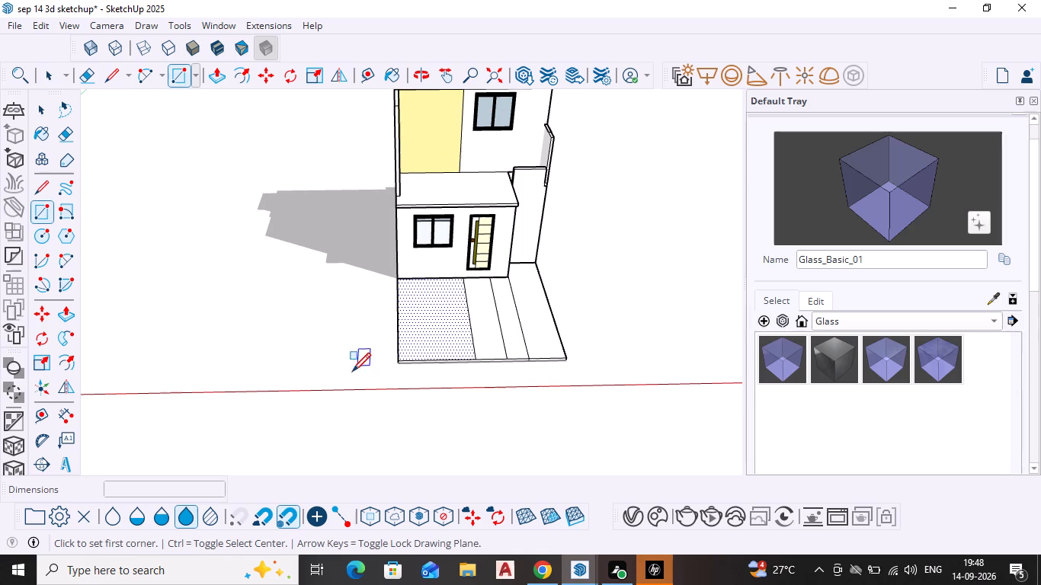
pyautogui.click(399, 366)
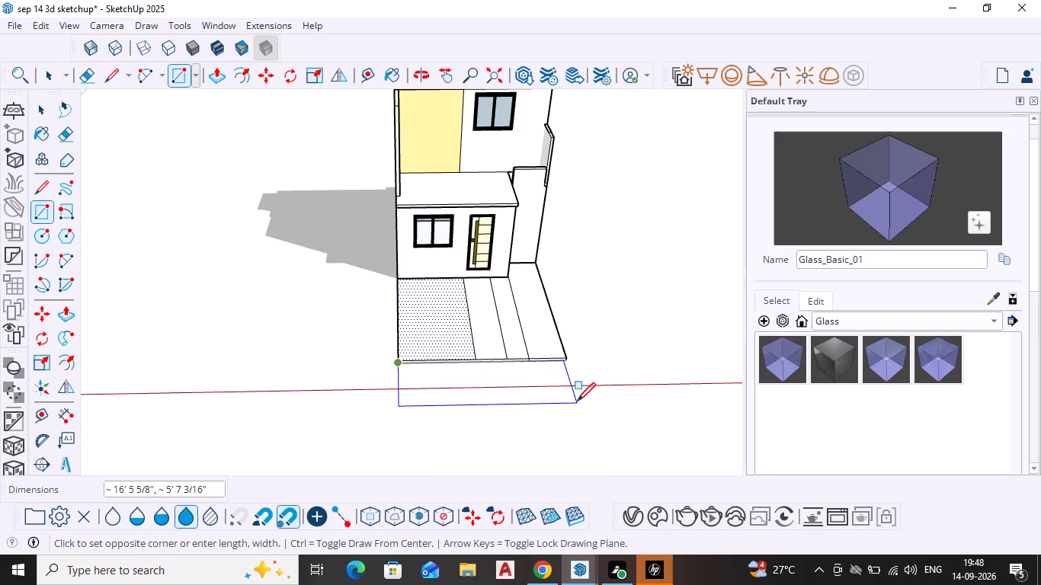
pyautogui.middleClick(587, 404)
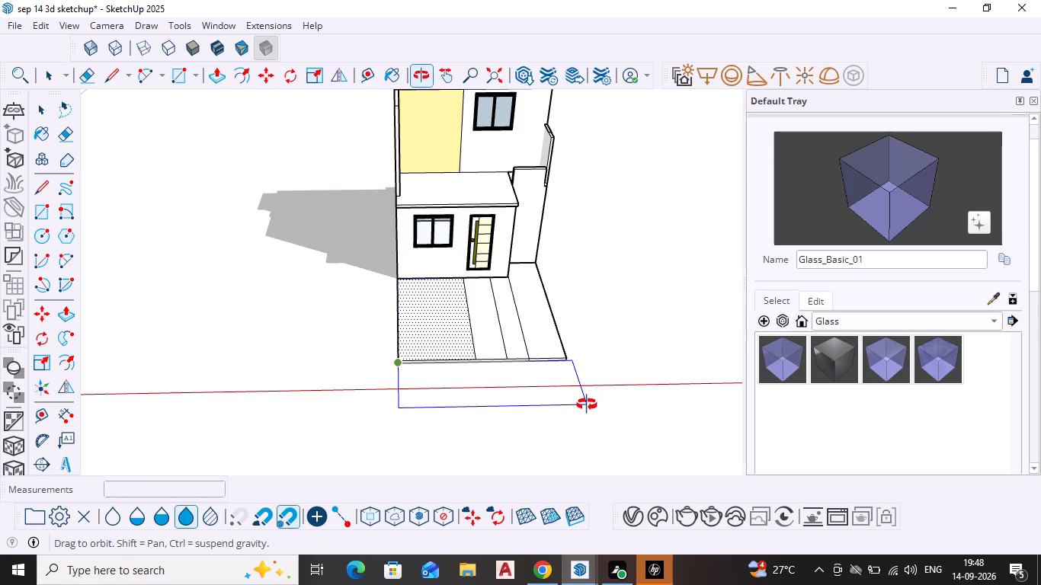
pyautogui.scroll(9, 586, 404)
pyautogui.moveTo(605, 386); pyautogui.dragTo(599, 382, button='middle')
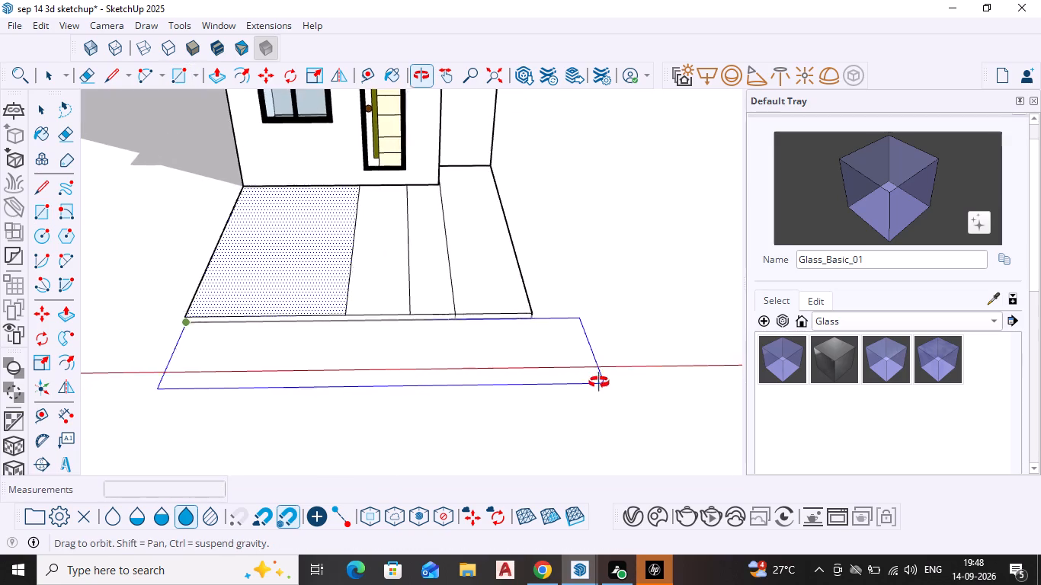
pyautogui.moveTo(599, 382); pyautogui.dragTo(488, 388, button='middle')
pyautogui.scroll(1, 491, 391)
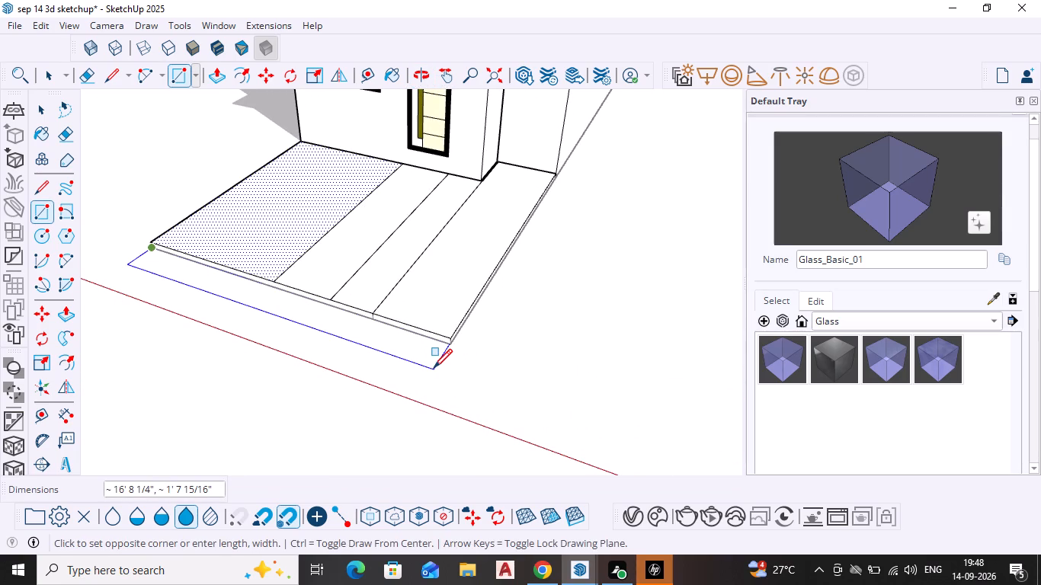
pyautogui.click(398, 417)
# Move the front rectangle's face about 2 9/16" so its corner meets the lower front corner of the side strip.
pyautogui.scroll(-1, 537, 411)
pyautogui.moveTo(537, 411); pyautogui.dragTo(420, 388, button='middle')
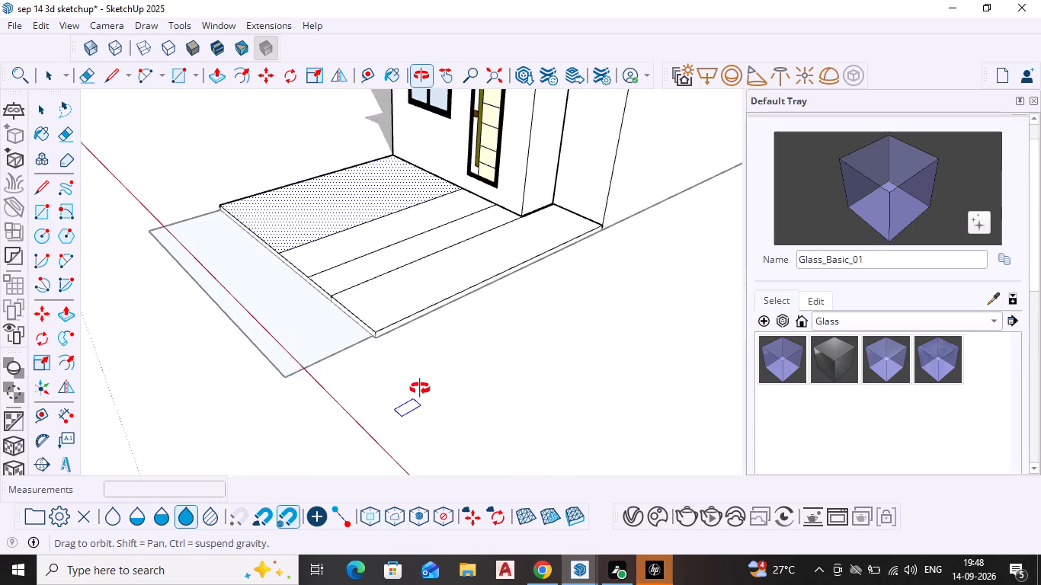
pyautogui.moveTo(420, 388); pyautogui.dragTo(383, 415, button='middle')
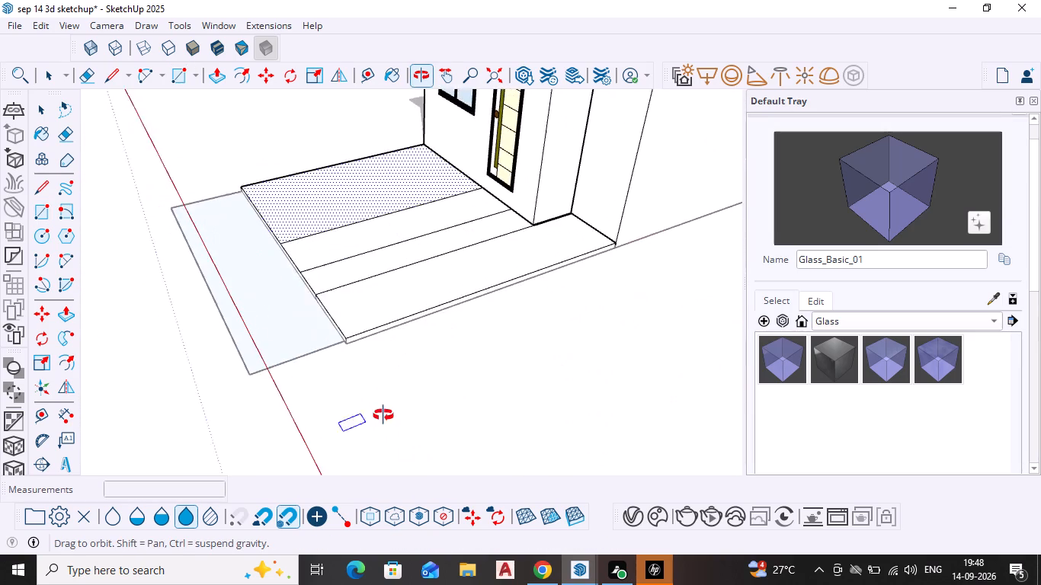
pyautogui.moveTo(383, 415); pyautogui.dragTo(383, 418, button='middle')
pyautogui.scroll(8, 366, 370)
pyautogui.press('space')
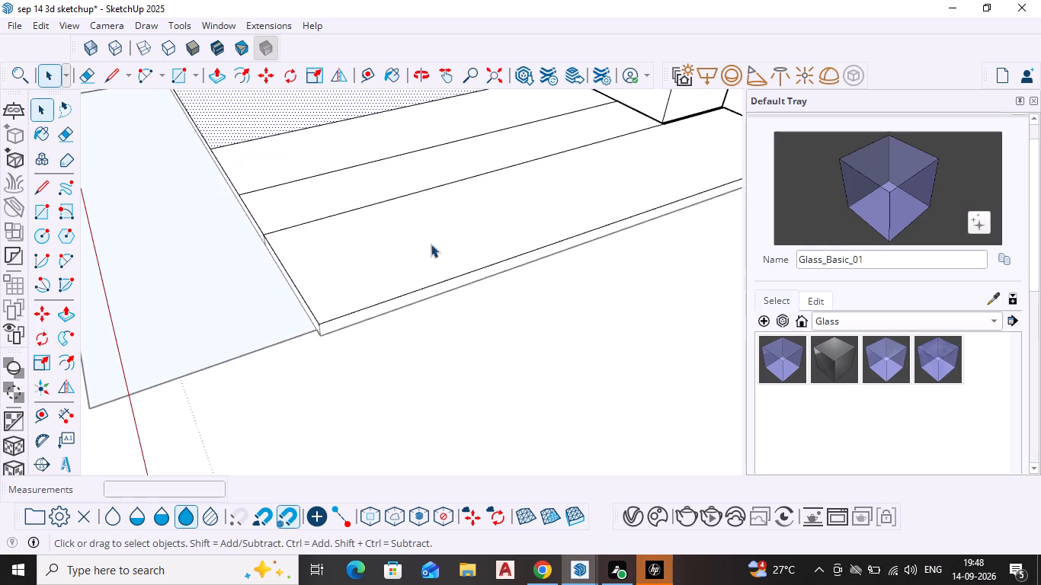
pyautogui.scroll(5, 216, 347)
pyautogui.click(313, 318)
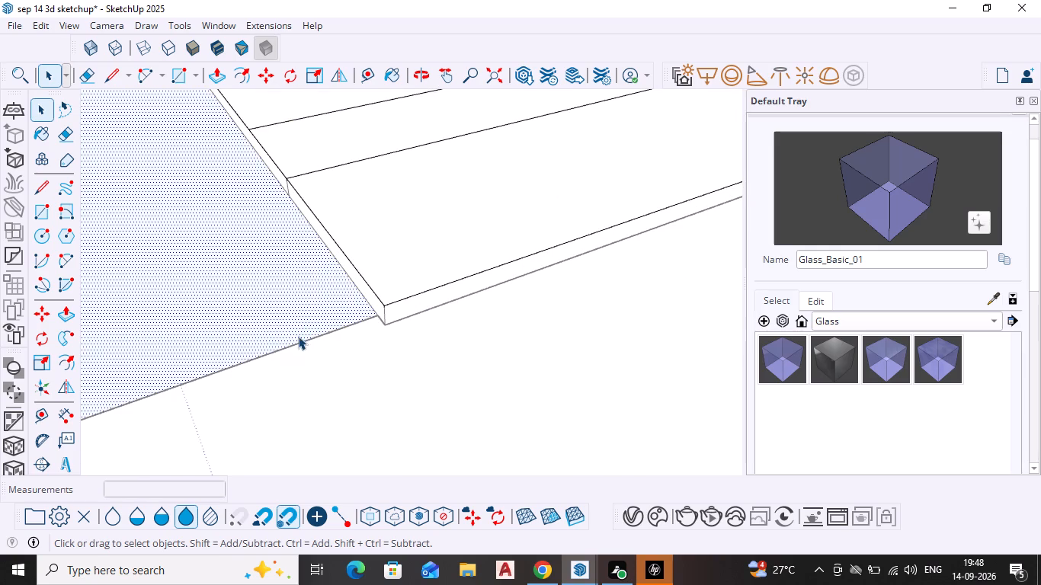
pyautogui.press('m')
pyautogui.press('Return')
pyautogui.scroll(3, 396, 371)
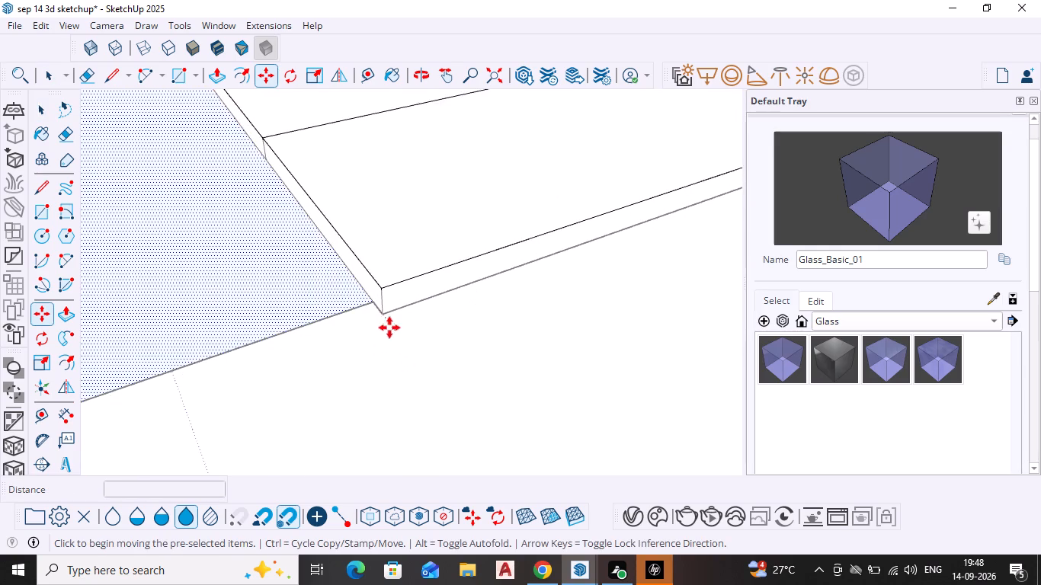
pyautogui.scroll(4, 380, 318)
pyautogui.click(368, 296)
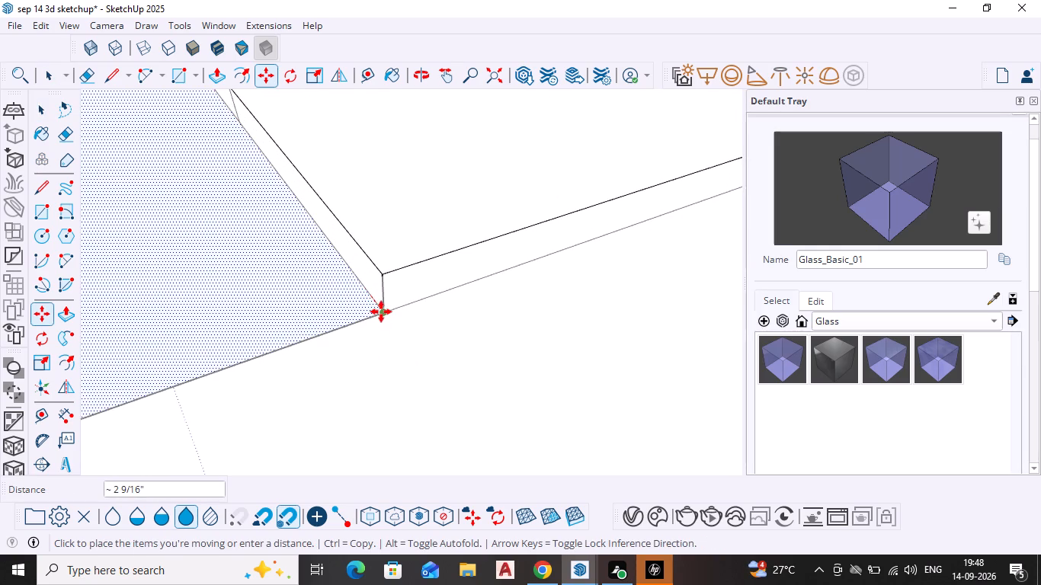
pyautogui.click(381, 312)
pyautogui.scroll(-12, 403, 360)
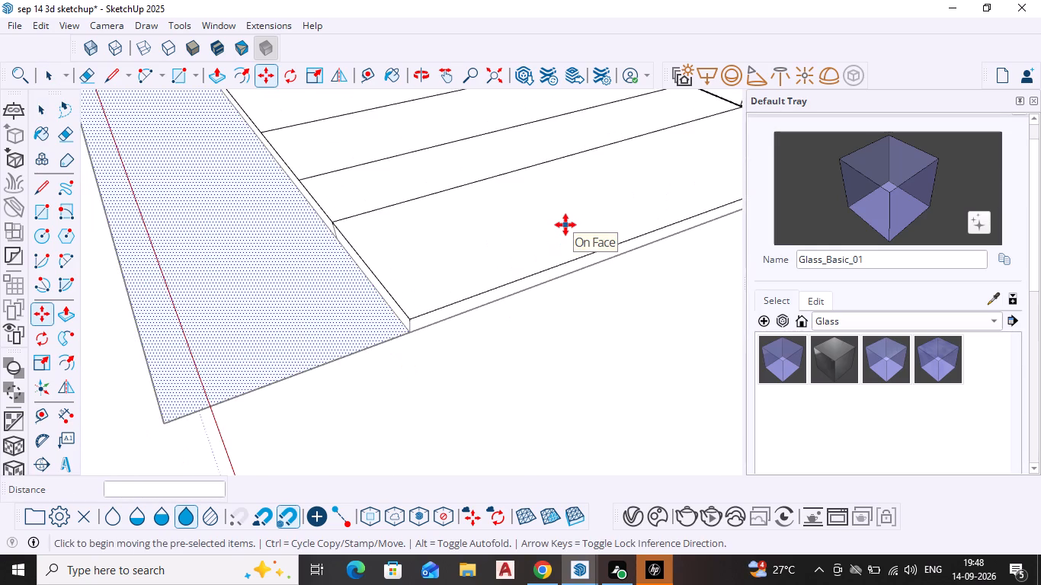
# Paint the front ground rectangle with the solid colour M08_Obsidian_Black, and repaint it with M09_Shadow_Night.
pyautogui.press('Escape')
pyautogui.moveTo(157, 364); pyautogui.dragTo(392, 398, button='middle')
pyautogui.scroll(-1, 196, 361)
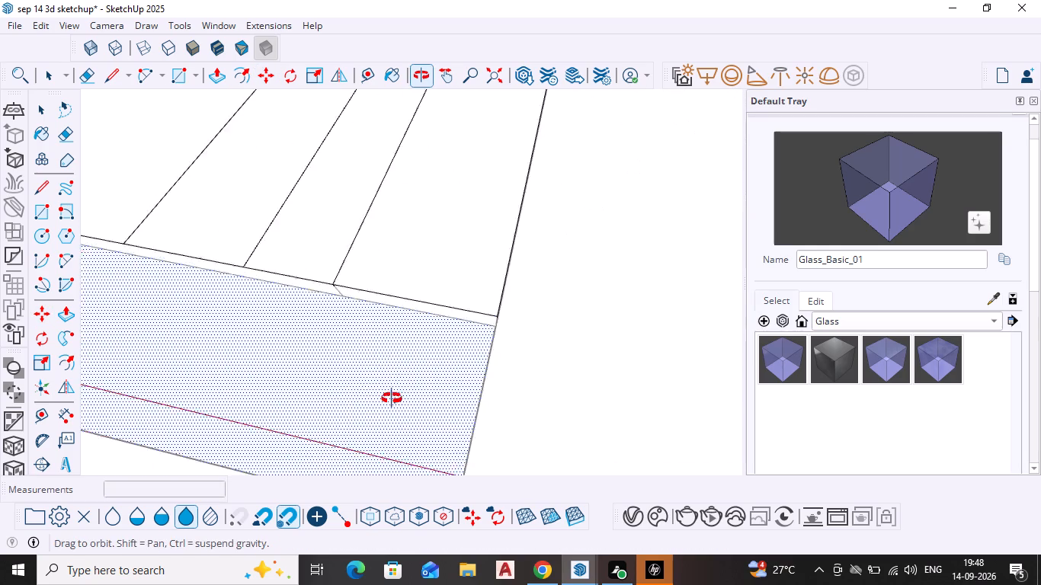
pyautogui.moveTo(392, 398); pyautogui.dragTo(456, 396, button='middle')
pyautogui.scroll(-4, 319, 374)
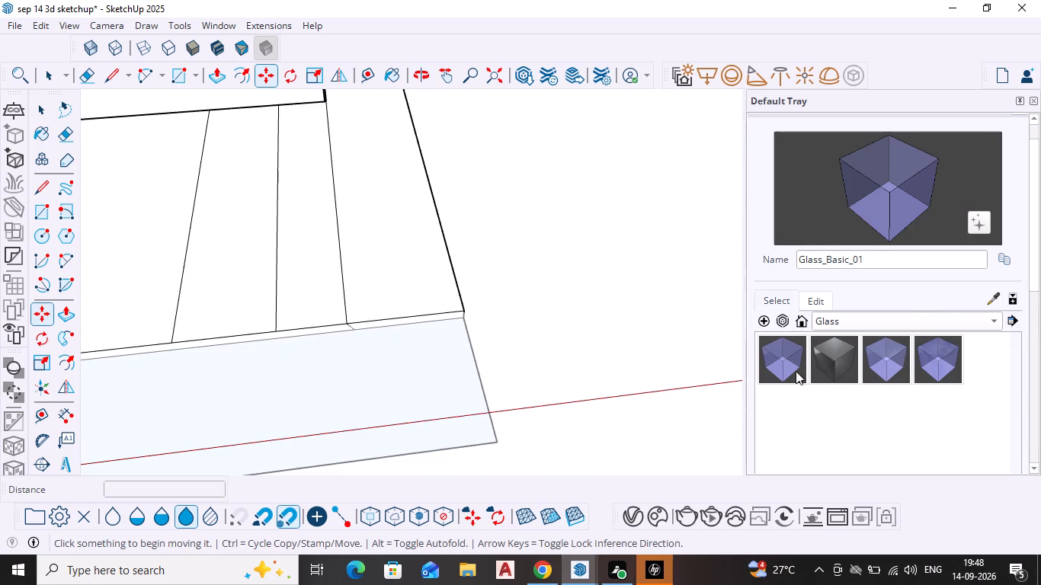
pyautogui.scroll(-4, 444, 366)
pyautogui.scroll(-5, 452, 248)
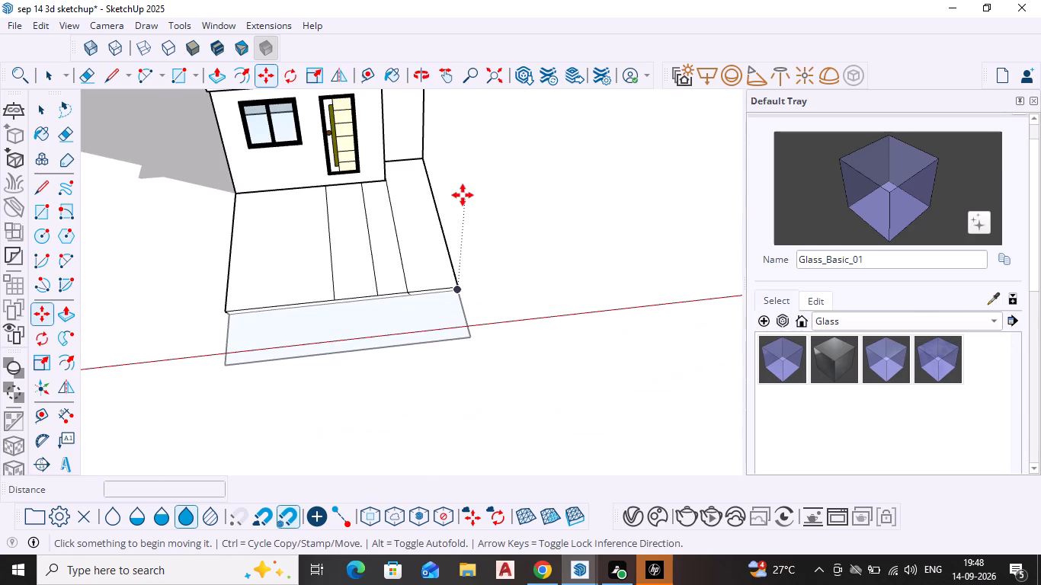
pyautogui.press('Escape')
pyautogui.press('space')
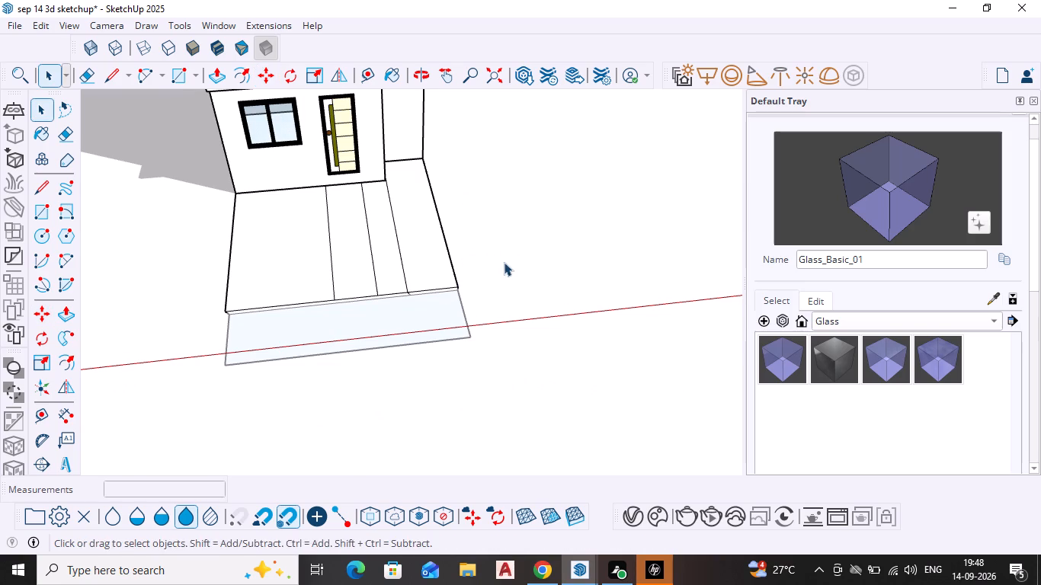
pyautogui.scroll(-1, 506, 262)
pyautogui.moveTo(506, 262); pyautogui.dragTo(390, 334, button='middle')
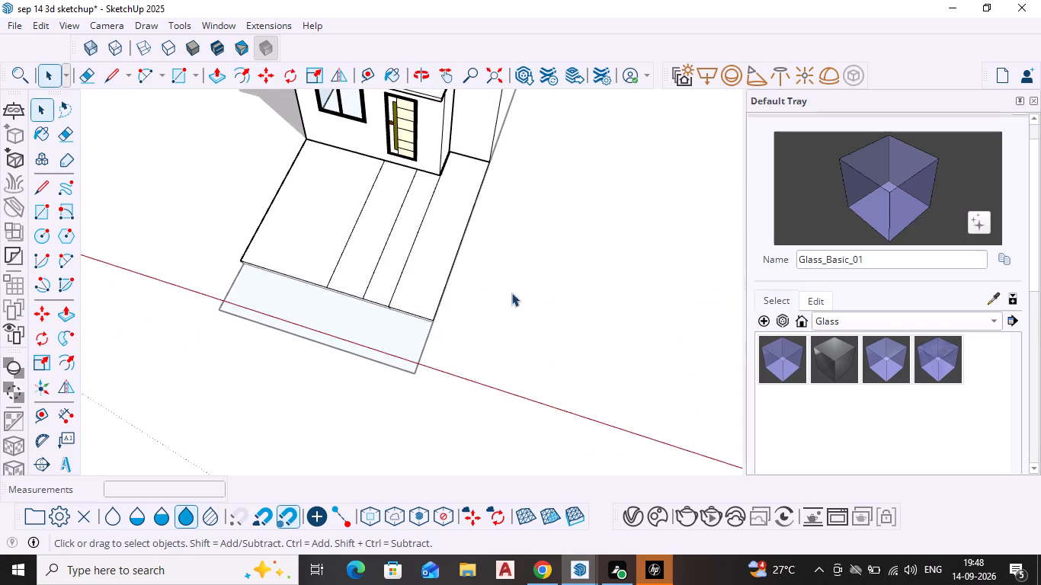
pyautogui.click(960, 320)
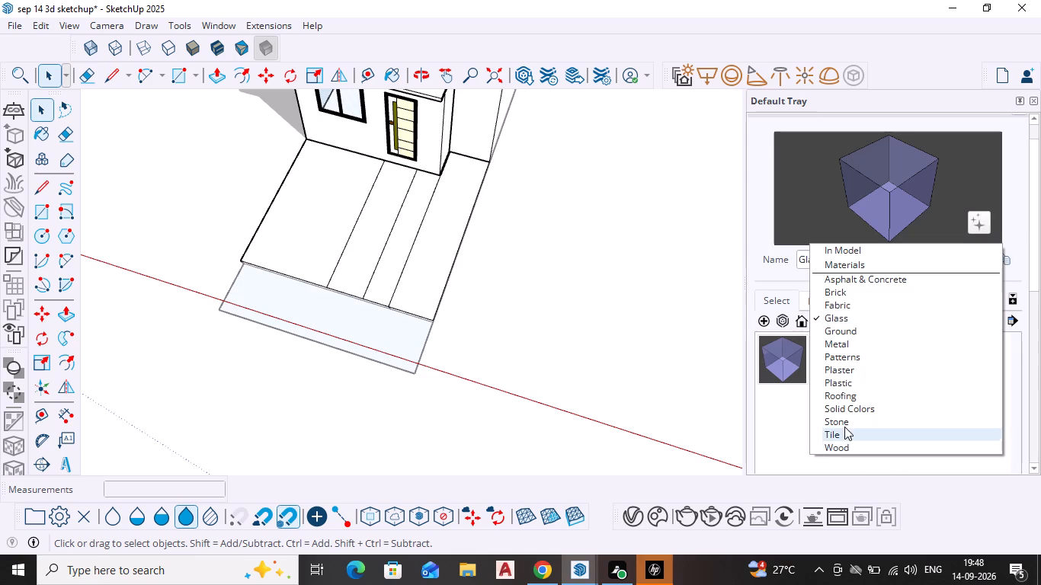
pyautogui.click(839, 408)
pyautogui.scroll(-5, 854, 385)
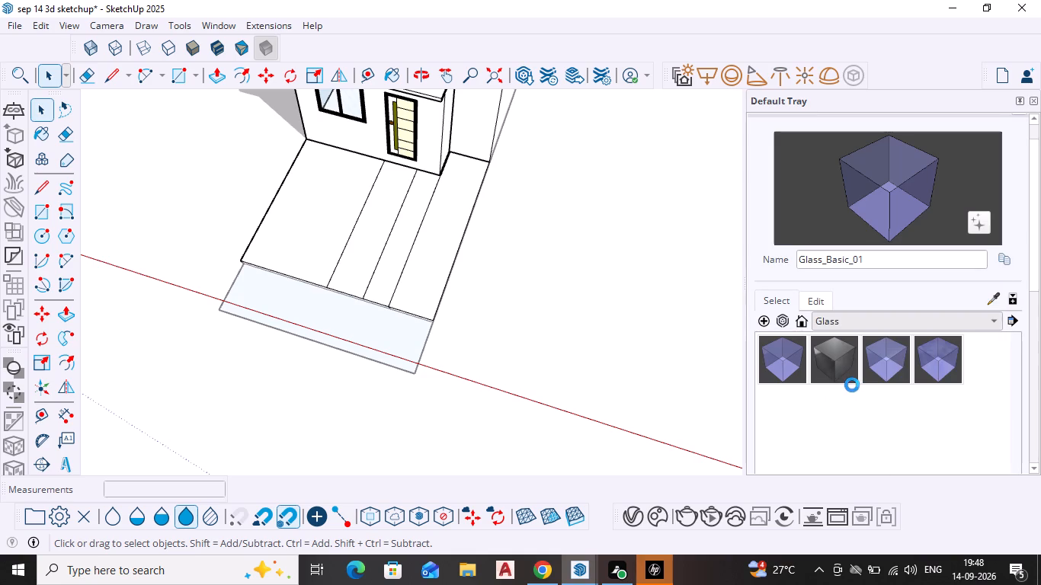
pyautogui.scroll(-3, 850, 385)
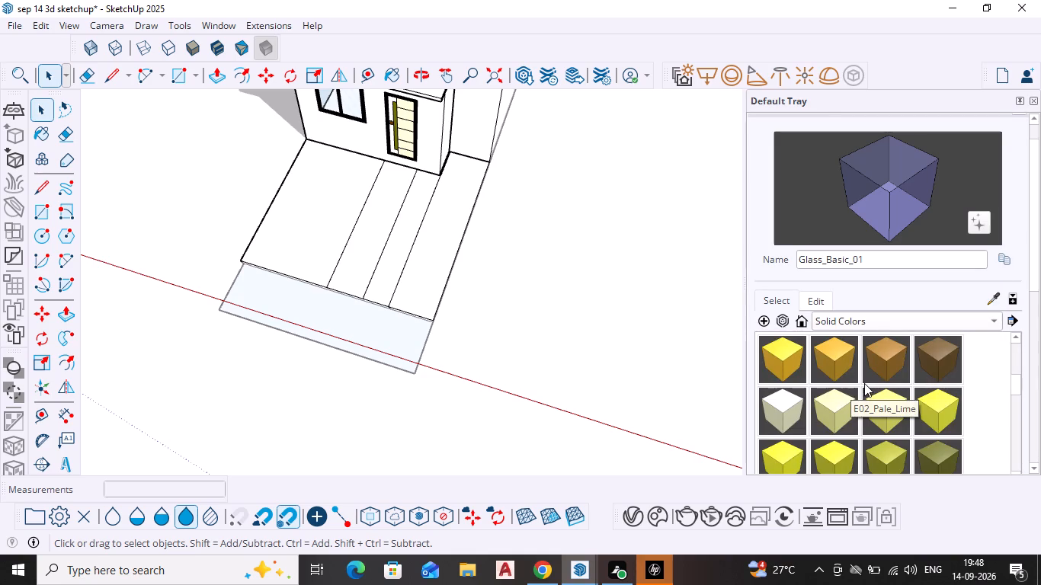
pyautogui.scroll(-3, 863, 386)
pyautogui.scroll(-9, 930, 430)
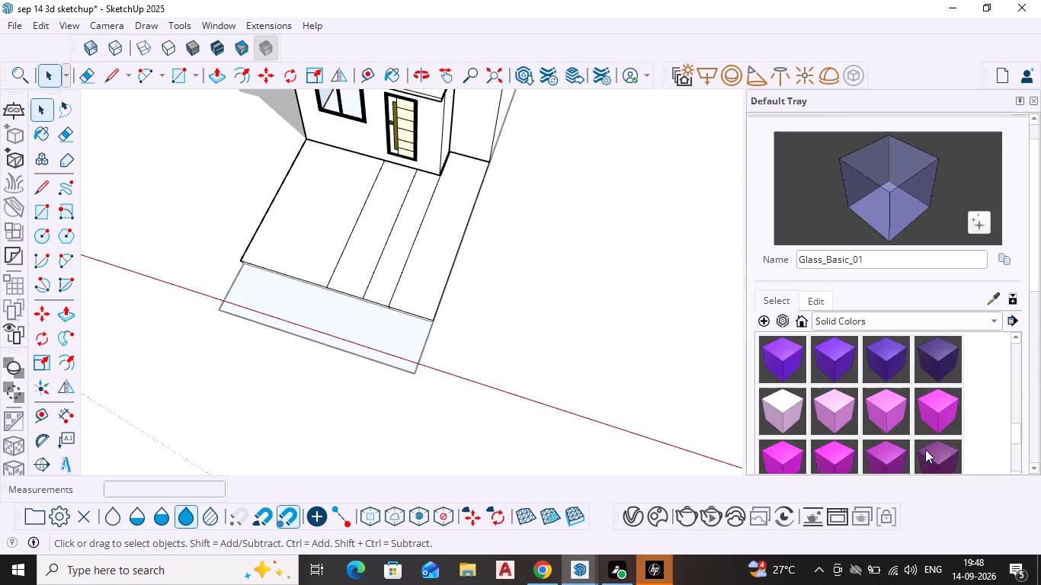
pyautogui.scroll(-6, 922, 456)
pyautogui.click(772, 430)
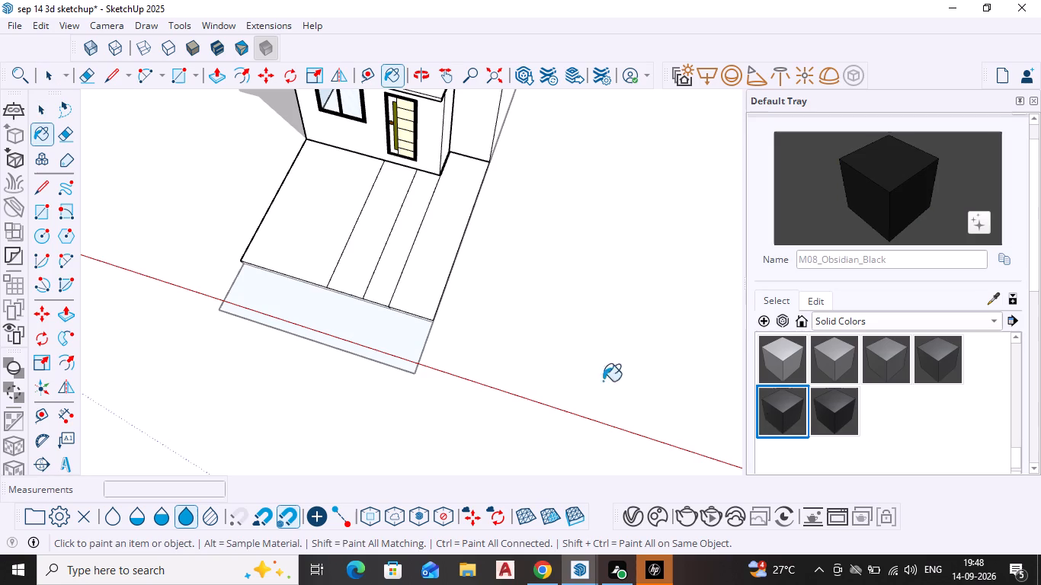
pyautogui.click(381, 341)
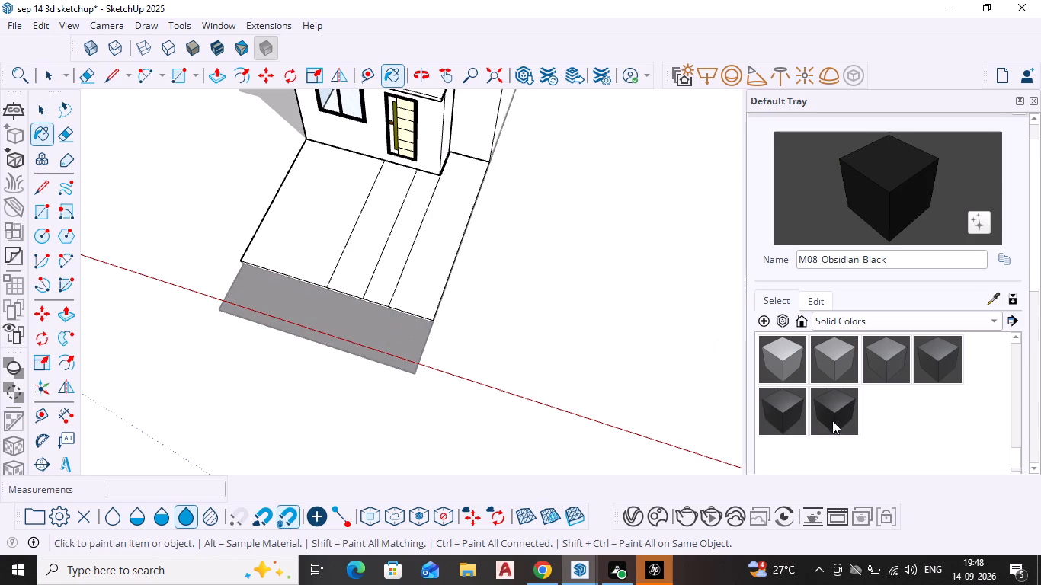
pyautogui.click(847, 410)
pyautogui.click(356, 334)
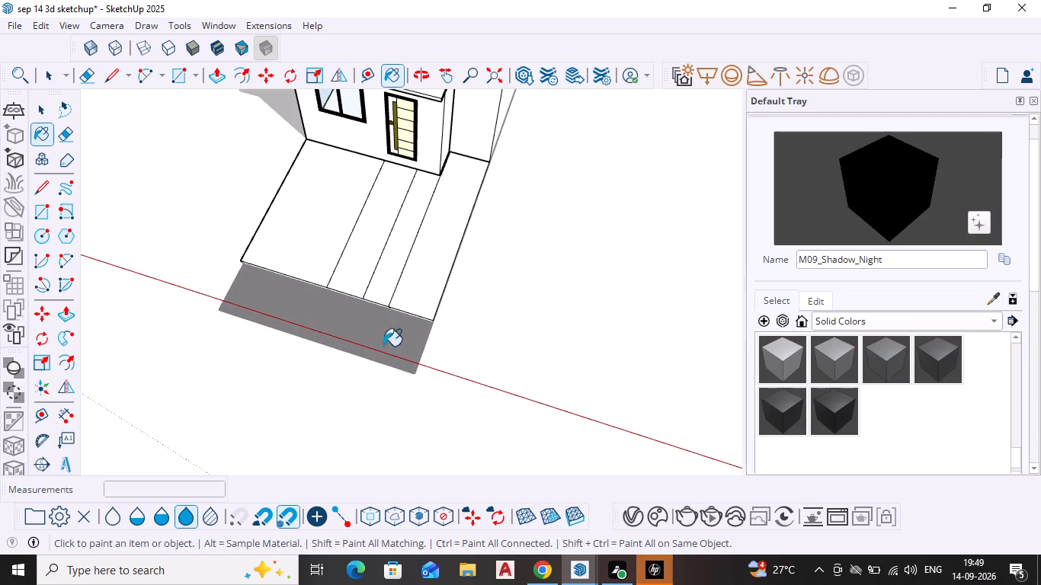
# Inspect the painted front rectangle and the slab's front corner from above, the side and below.
pyautogui.scroll(-5, 512, 343)
pyautogui.middleClick(491, 350)
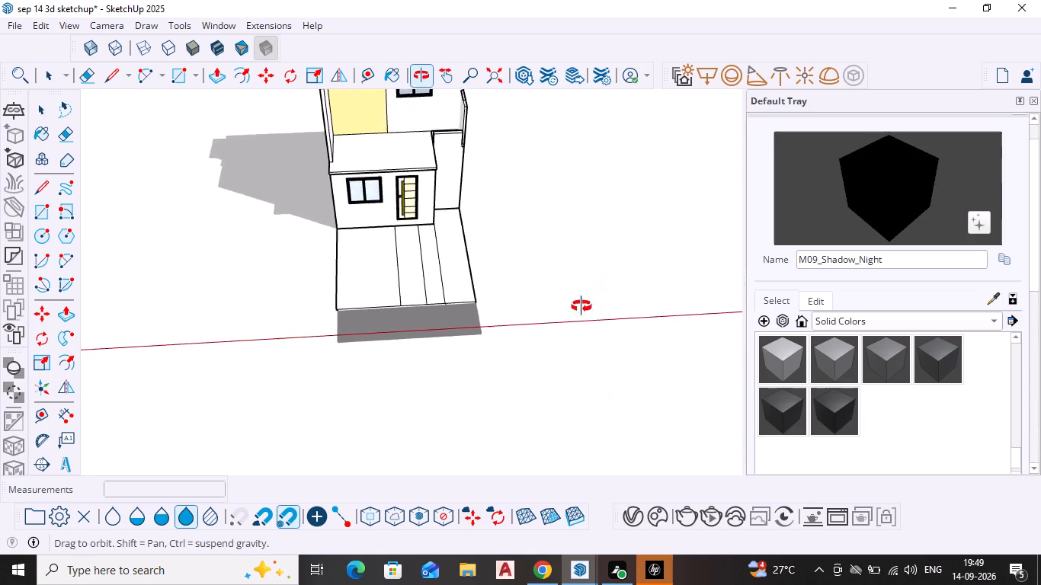
pyautogui.press('Escape')
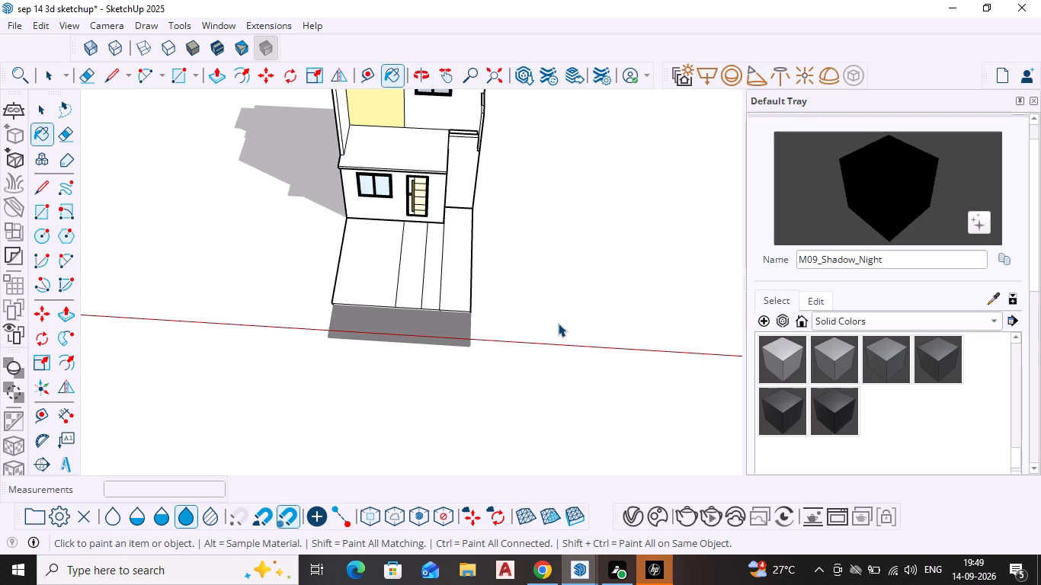
pyautogui.press('space')
pyautogui.scroll(-3, 446, 321)
pyautogui.scroll(1, 428, 254)
pyautogui.moveTo(473, 308); pyautogui.dragTo(472, 308, button='middle')
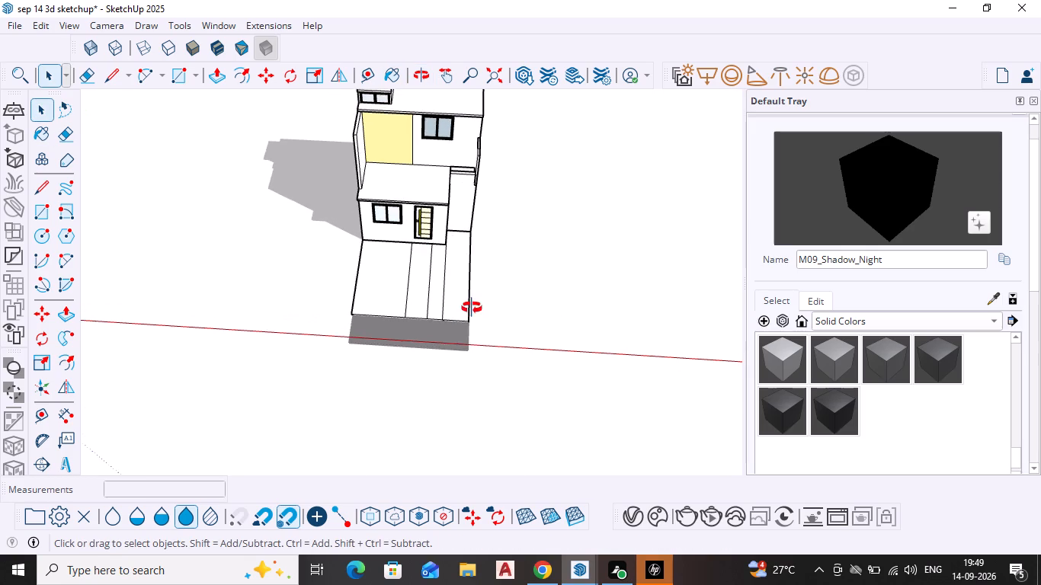
pyautogui.moveTo(472, 308); pyautogui.dragTo(248, 107, button='middle')
pyautogui.scroll(4, 336, 274)
pyautogui.moveTo(328, 274); pyautogui.dragTo(276, 183, button='middle')
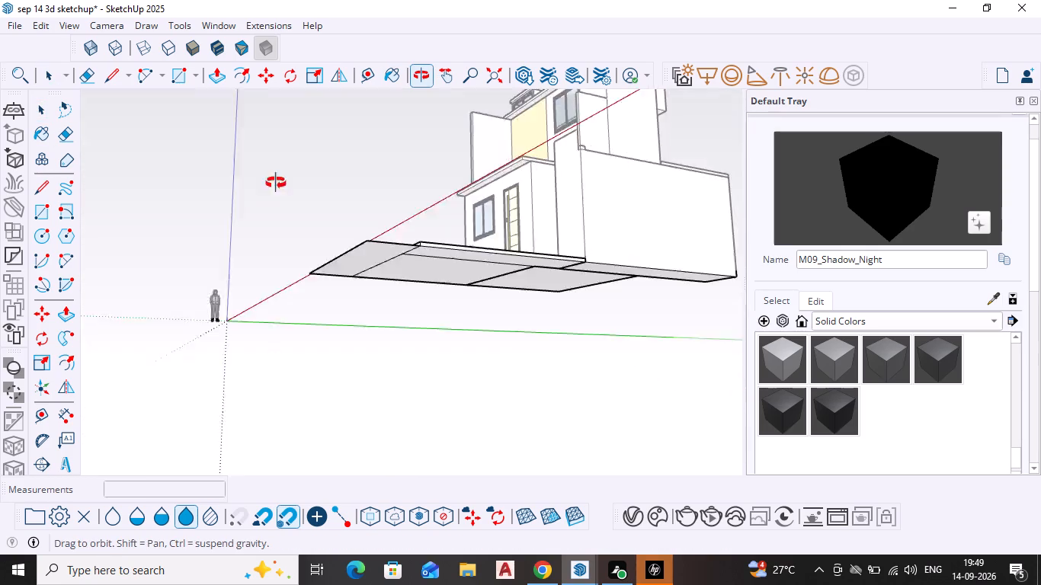
pyautogui.moveTo(276, 183); pyautogui.dragTo(249, 307, button='middle')
pyautogui.scroll(2, 332, 347)
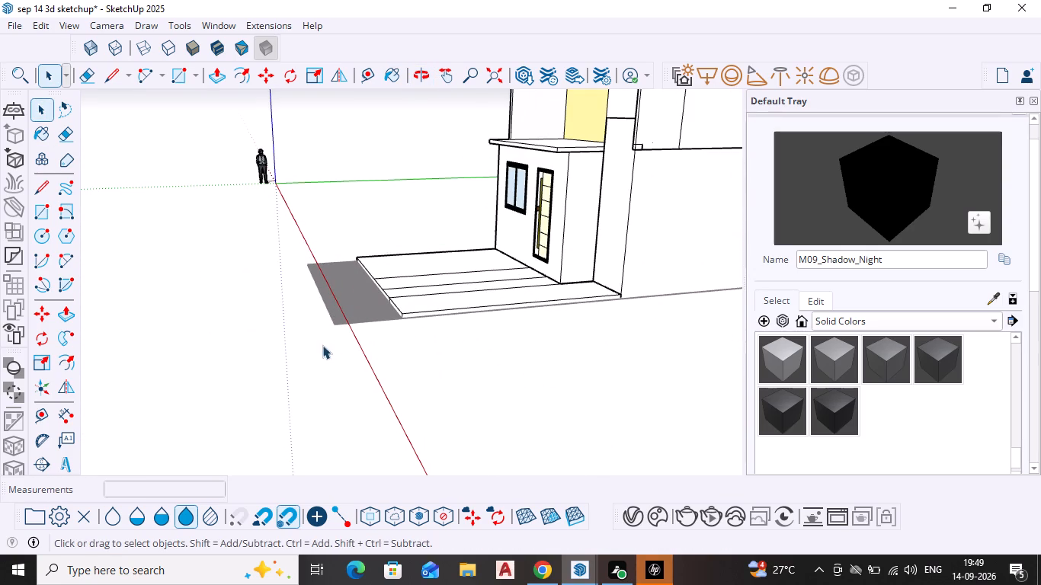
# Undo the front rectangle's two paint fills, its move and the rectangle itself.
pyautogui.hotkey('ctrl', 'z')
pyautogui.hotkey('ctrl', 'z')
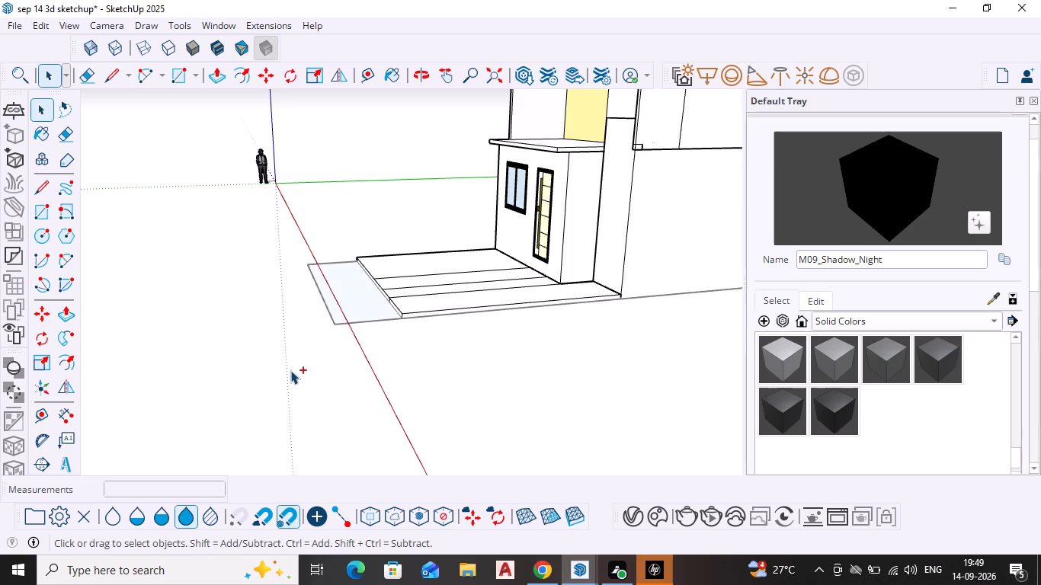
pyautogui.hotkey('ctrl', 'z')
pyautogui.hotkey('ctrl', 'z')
# Draw a rectangle about 16' 8 5/8" by 4" over the slab's vertical front edge, corner to corner.
pyautogui.moveTo(293, 364); pyautogui.dragTo(293, 361, button='middle')
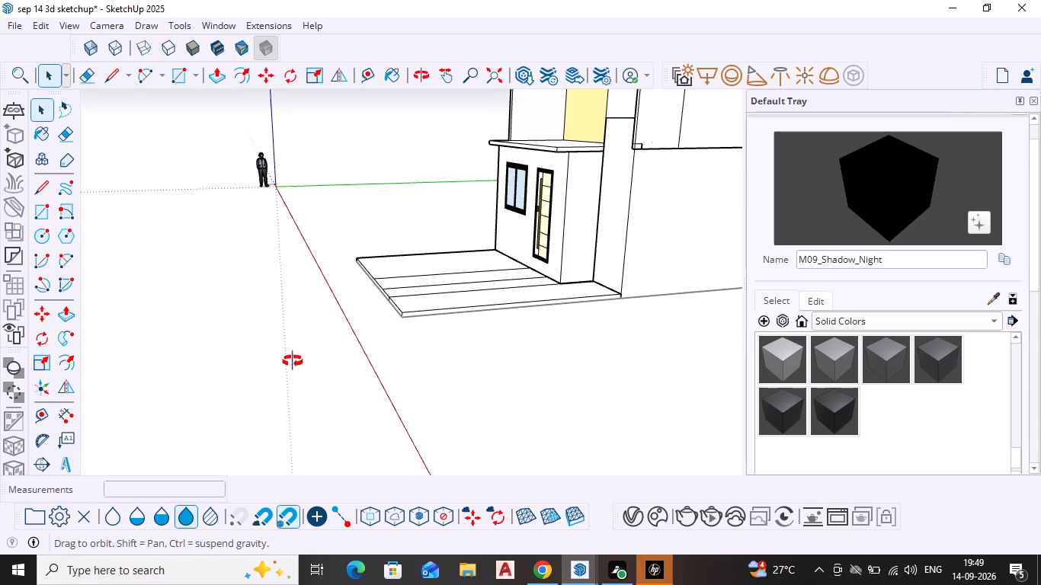
pyautogui.moveTo(293, 361); pyautogui.dragTo(566, 452, button='middle')
pyautogui.scroll(6, 290, 281)
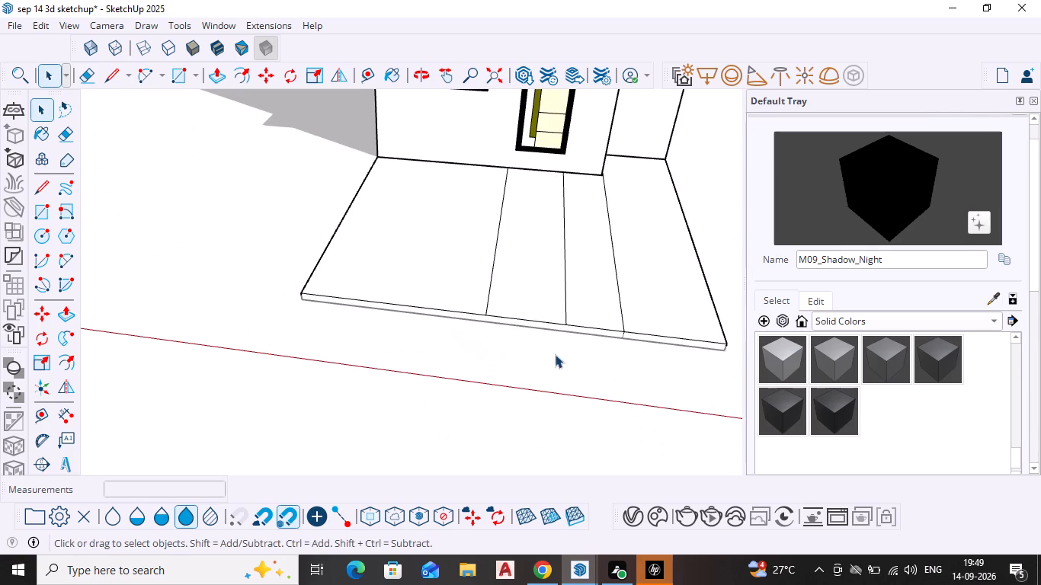
pyautogui.keyDown('shift'); pyautogui.moveTo(561, 356); pyautogui.dragTo(576, 279, button='middle'); pyautogui.keyUp('shift')
pyautogui.scroll(7, 533, 257)
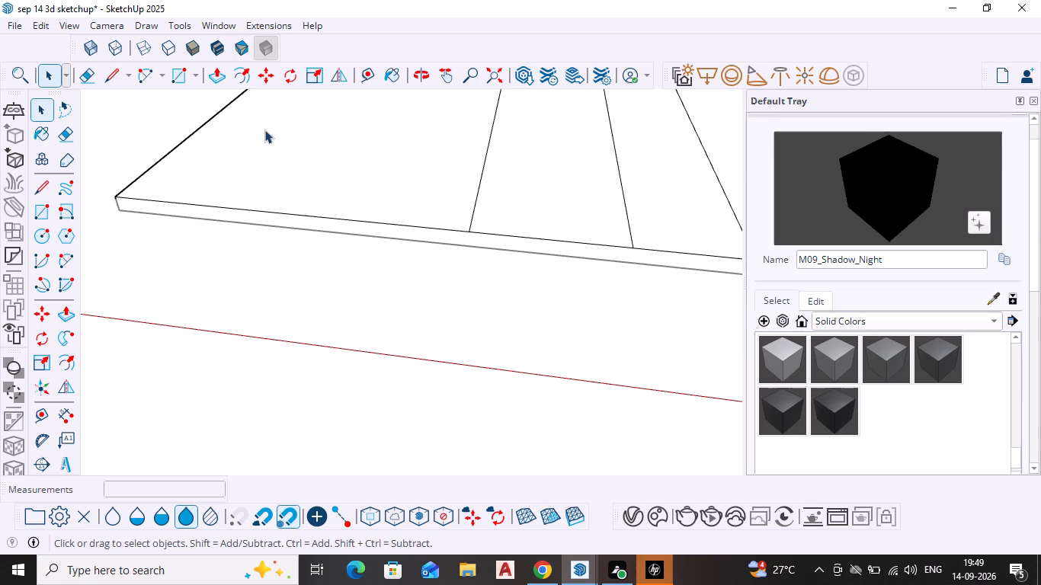
pyautogui.scroll(-4, 241, 239)
pyautogui.press('r')
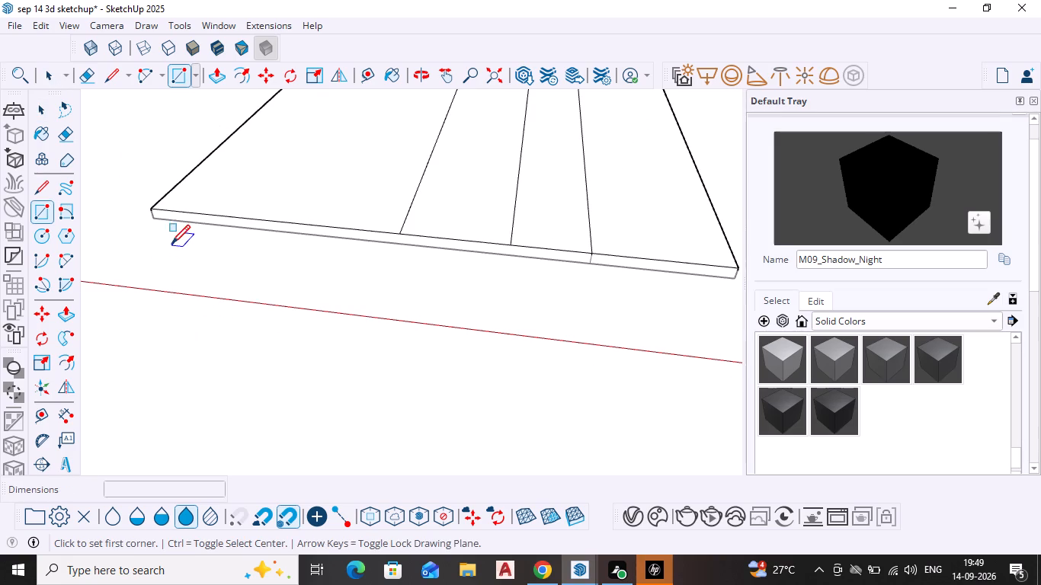
pyautogui.press('Return')
pyautogui.click(153, 209)
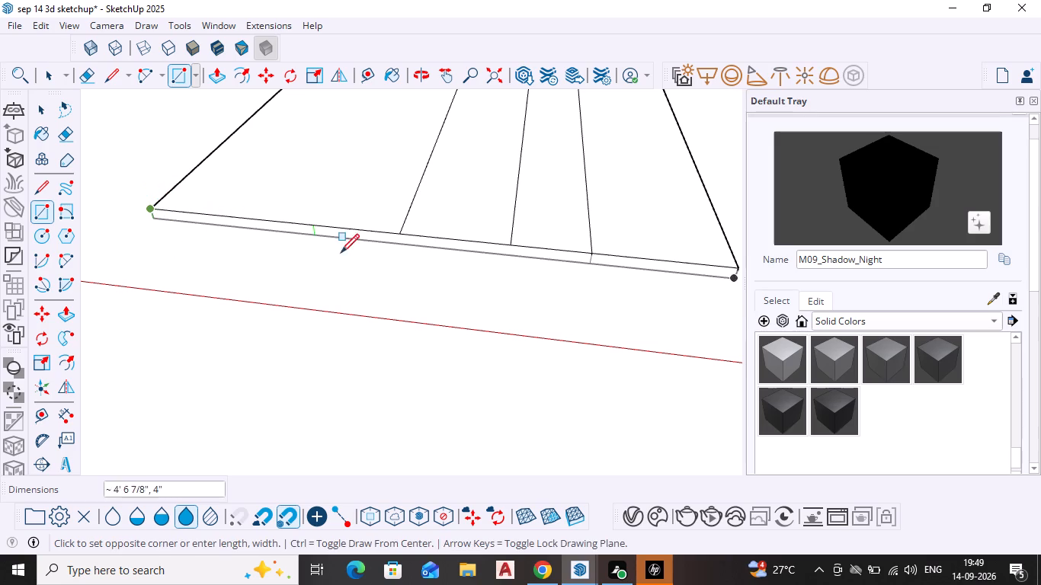
pyautogui.click(735, 280)
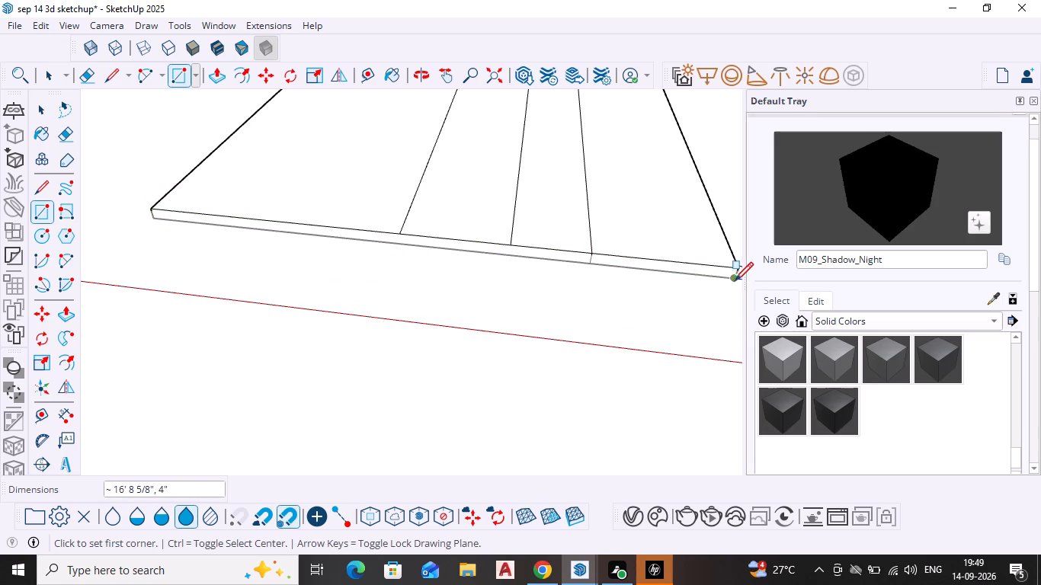
pyautogui.press('space')
pyautogui.press('Return')
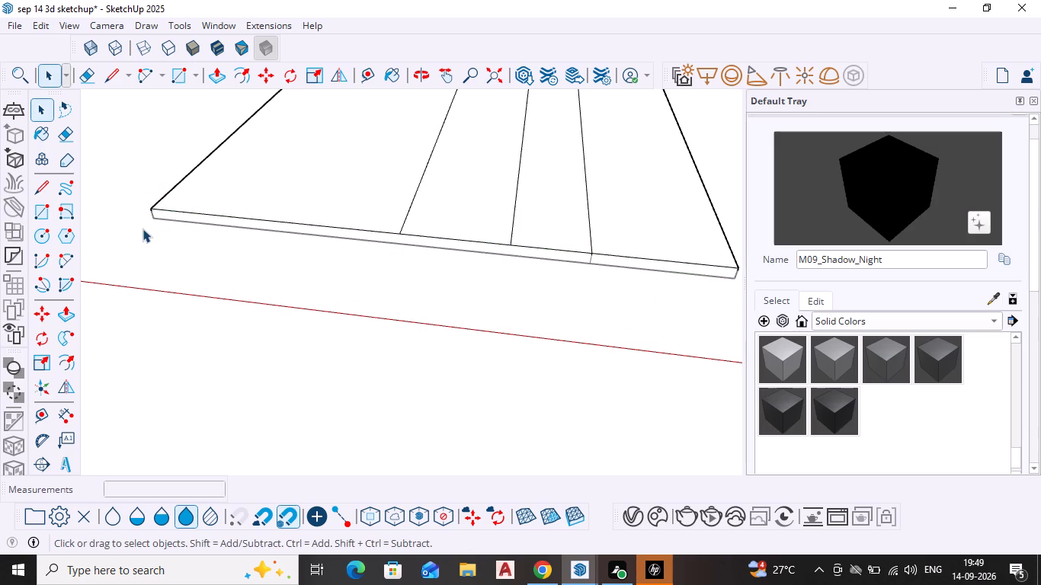
# Draw a ground-level rectangle about 16' 8 5/8" by 3' 9/16" in front of the slab from its window-side lower front corner.
pyautogui.press('r')
pyautogui.press('Return')
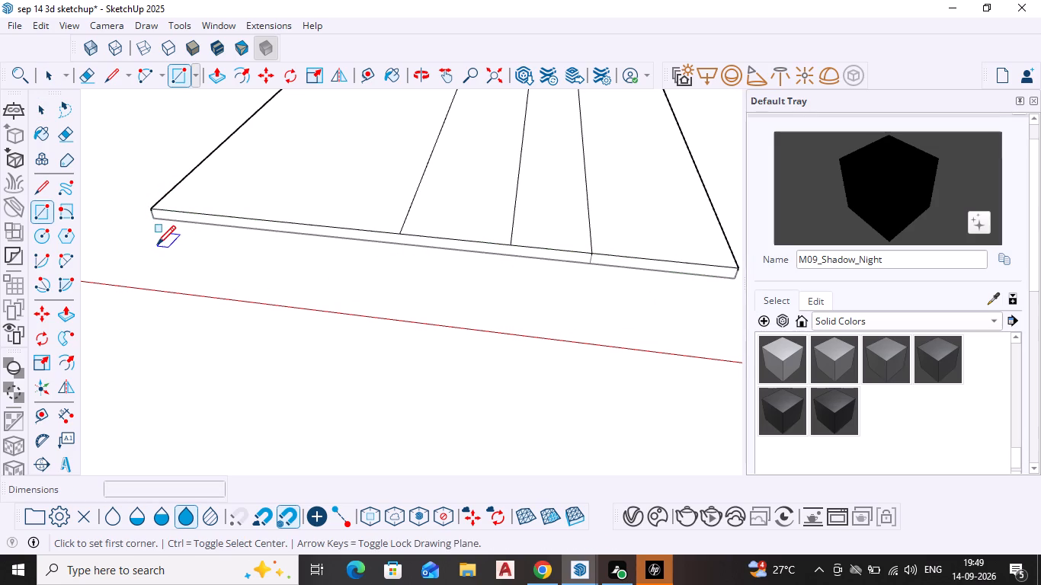
pyautogui.click(149, 223)
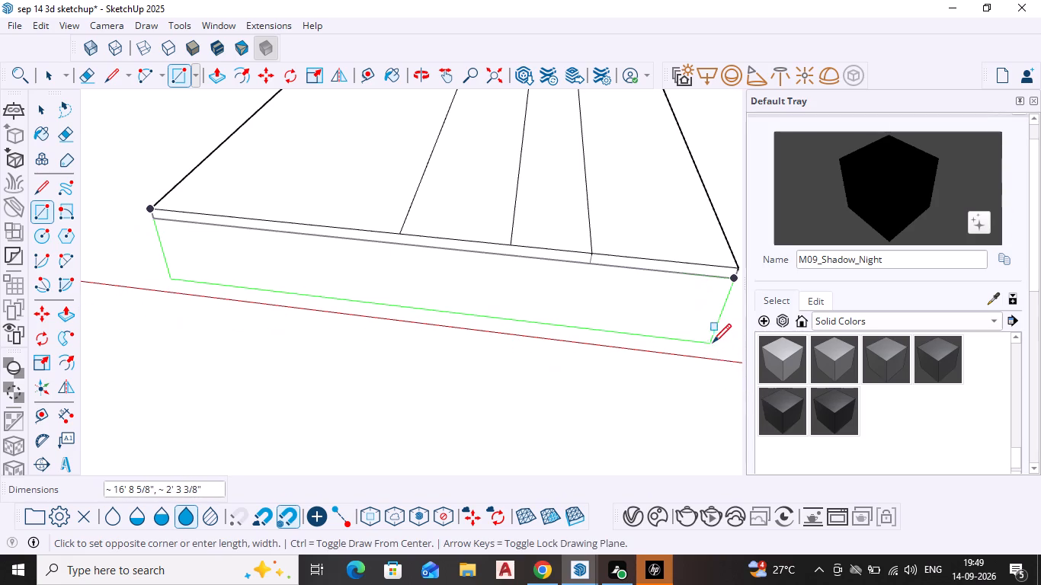
pyautogui.keyDown('shift'); pyautogui.moveTo(711, 340); pyautogui.dragTo(412, 288, button='middle'); pyautogui.keyUp('shift')
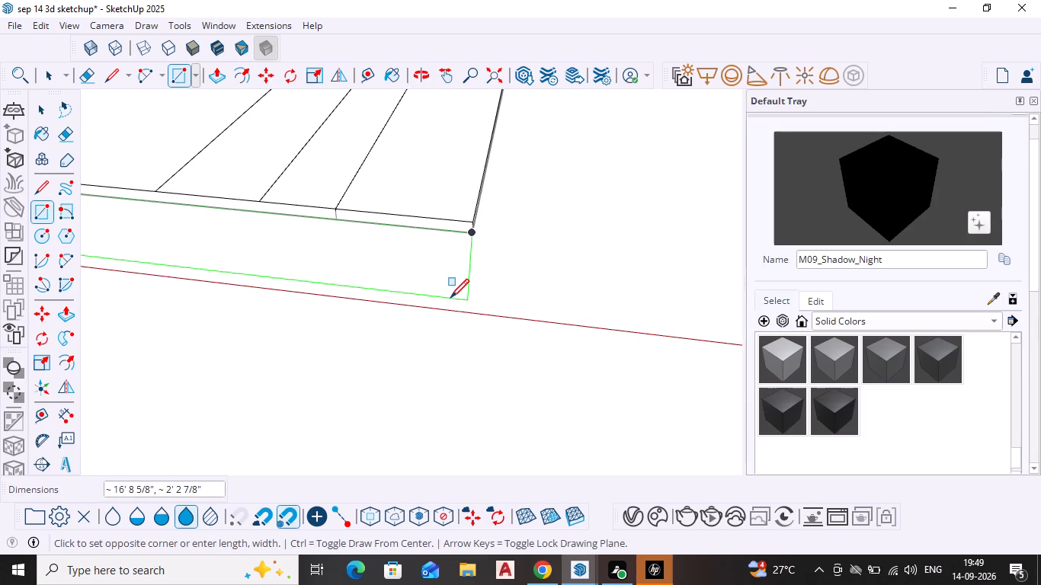
pyautogui.click(449, 301)
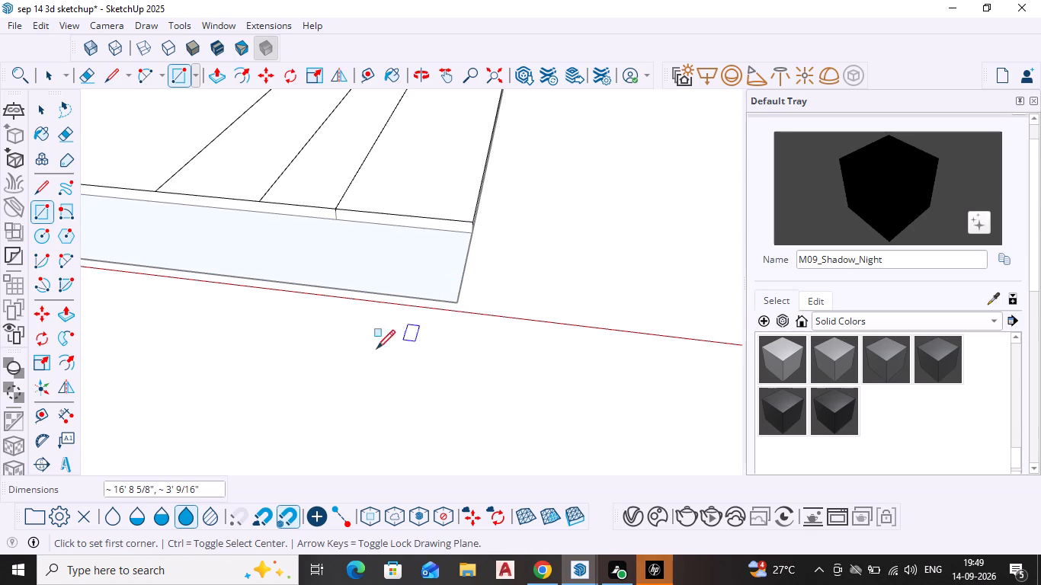
pyautogui.scroll(-2, 319, 366)
pyautogui.moveTo(319, 366); pyautogui.dragTo(421, 378, button='middle')
pyautogui.press('Escape')
pyautogui.scroll(-6, 303, 283)
pyautogui.keyDown('shift'); pyautogui.moveTo(303, 257); pyautogui.dragTo(473, 235, button='middle'); pyautogui.keyUp('shift')
pyautogui.keyDown('shift'); pyautogui.scroll(-1, 473, 235); pyautogui.keyUp('shift')
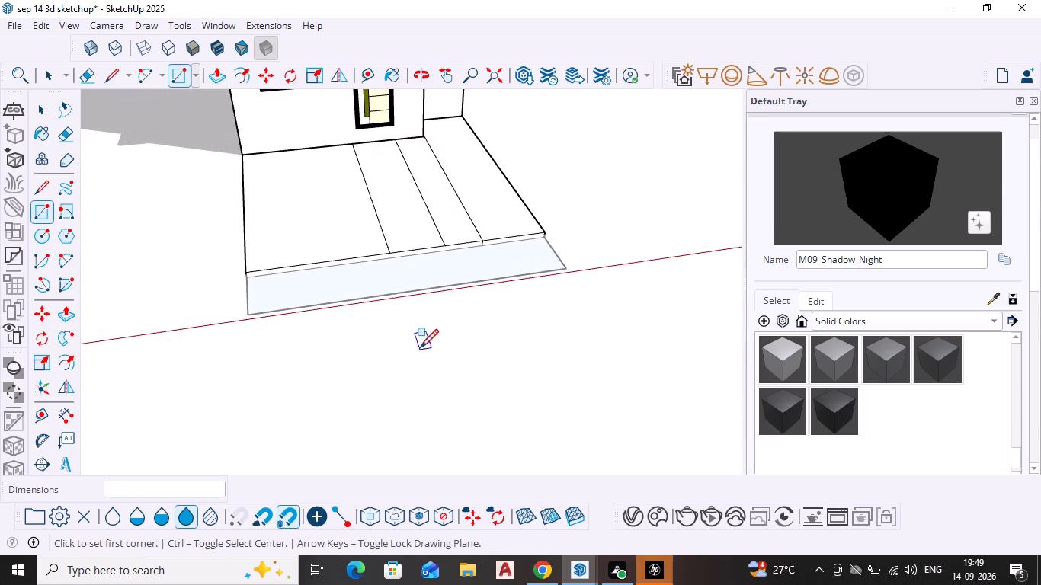
pyautogui.press('space')
# Paint the new front ground rectangle with the solid colour M09_Shadow_Night.
pyautogui.scroll(2, 436, 292)
pyautogui.moveTo(437, 259); pyautogui.dragTo(440, 208)
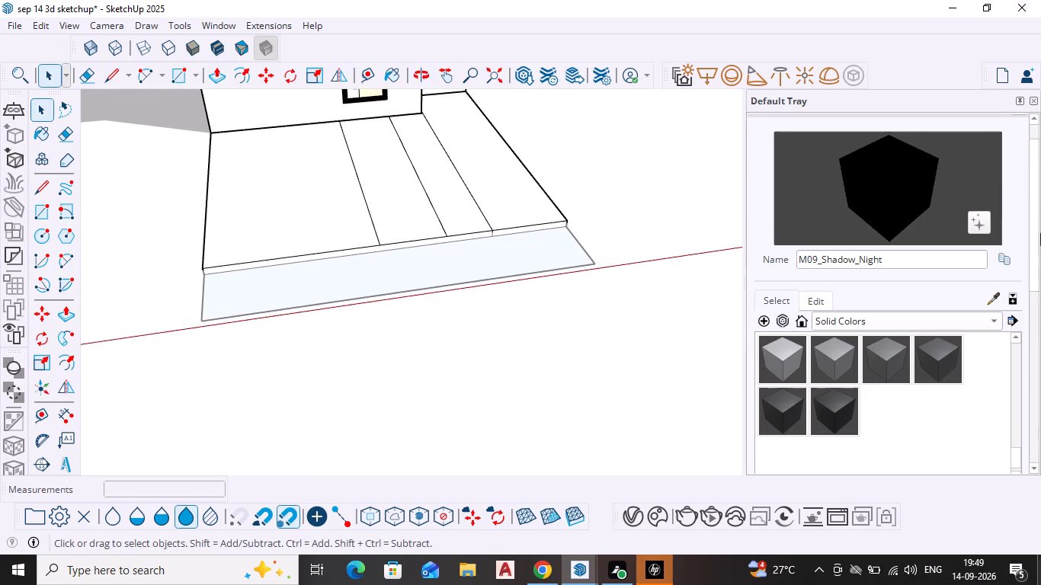
pyautogui.click(828, 420)
pyautogui.click(428, 273)
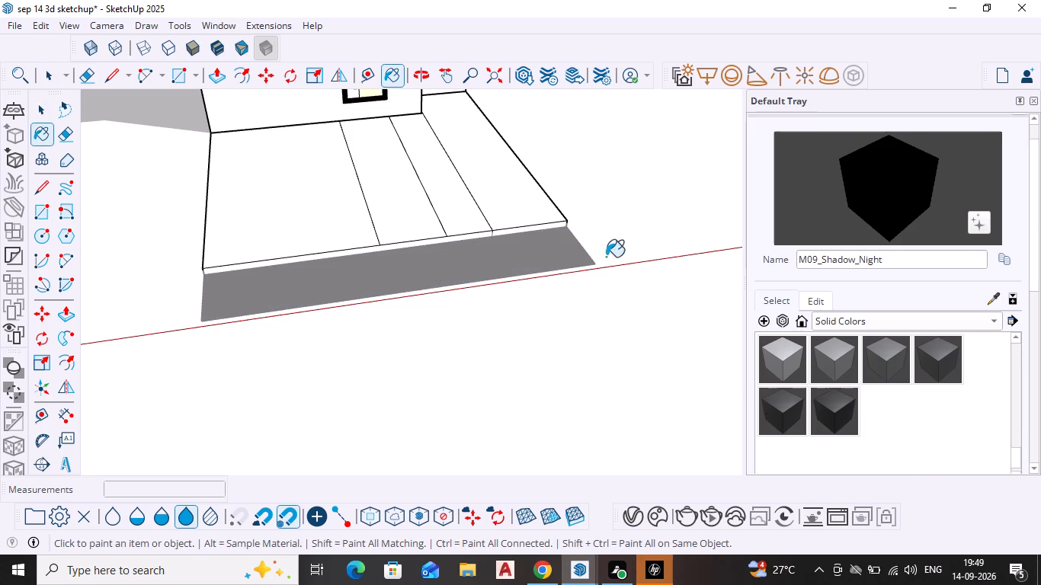
# Inspect the painted front strip together with the slab and the house front from several angles.
pyautogui.scroll(-1, 646, 245)
pyautogui.moveTo(642, 244); pyautogui.dragTo(430, 299, button='middle')
pyautogui.scroll(-1, 354, 340)
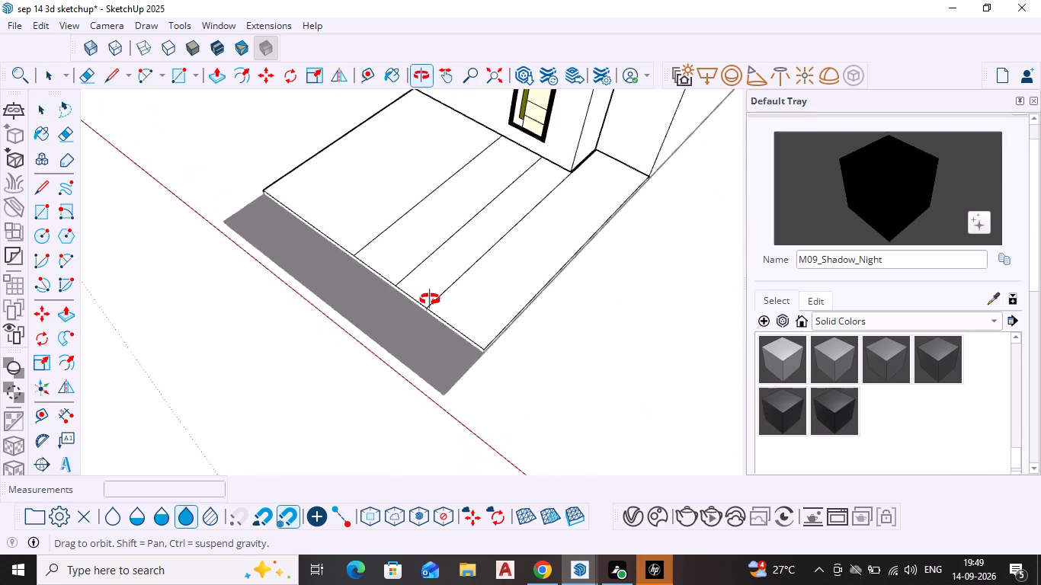
pyautogui.moveTo(430, 299); pyautogui.dragTo(571, 306, button='middle')
pyautogui.keyDown('shift'); pyautogui.scroll(-4, 554, 230); pyautogui.keyUp('shift')
pyautogui.keyDown('shift'); pyautogui.middleClick(544, 220); pyautogui.keyUp('shift')
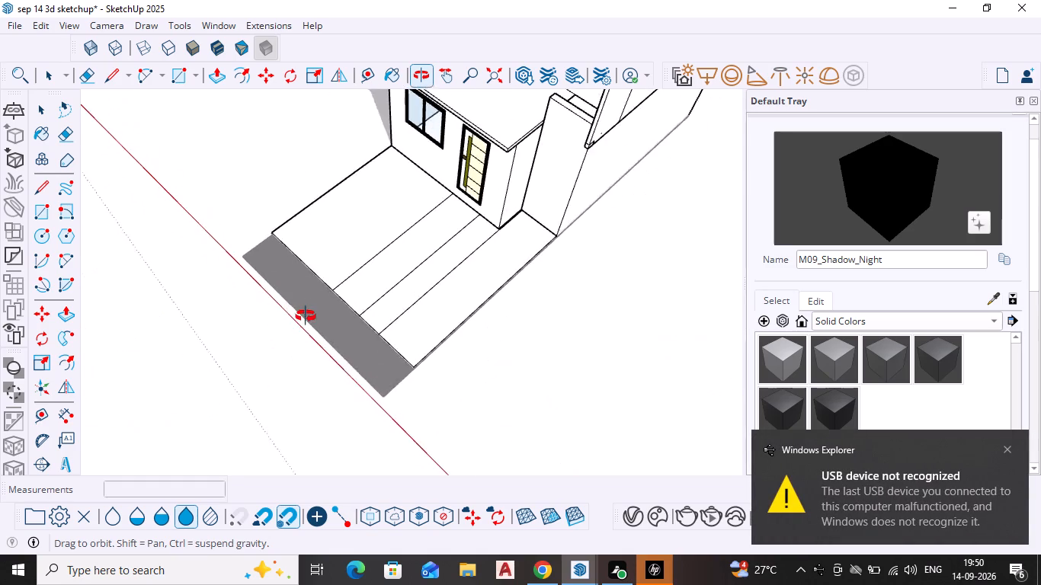
pyautogui.scroll(-5, 306, 316)
pyautogui.press('space')
pyautogui.moveTo(352, 341); pyautogui.dragTo(468, 301, button='middle')
pyautogui.scroll(-1, 357, 342)
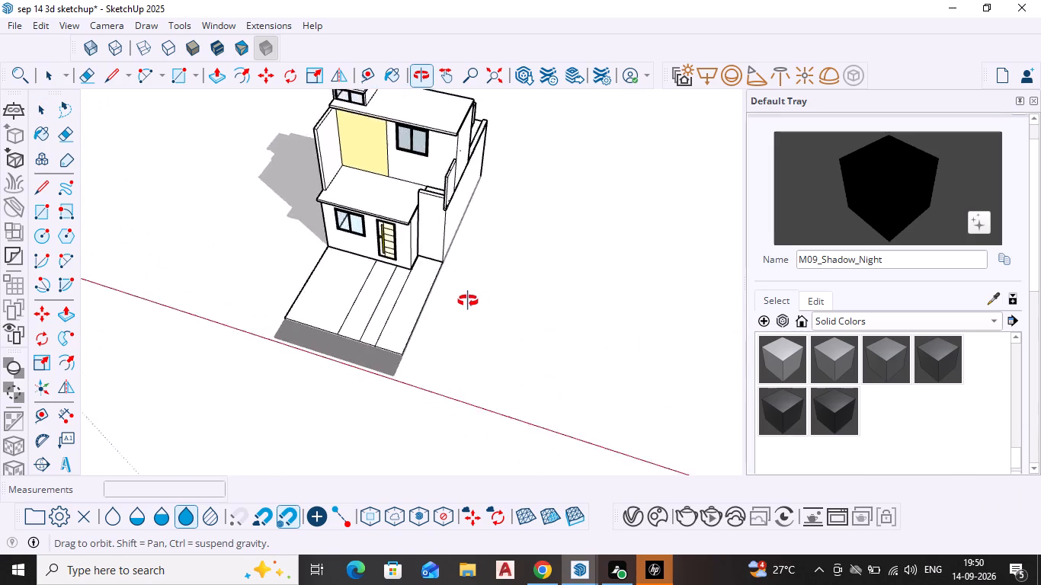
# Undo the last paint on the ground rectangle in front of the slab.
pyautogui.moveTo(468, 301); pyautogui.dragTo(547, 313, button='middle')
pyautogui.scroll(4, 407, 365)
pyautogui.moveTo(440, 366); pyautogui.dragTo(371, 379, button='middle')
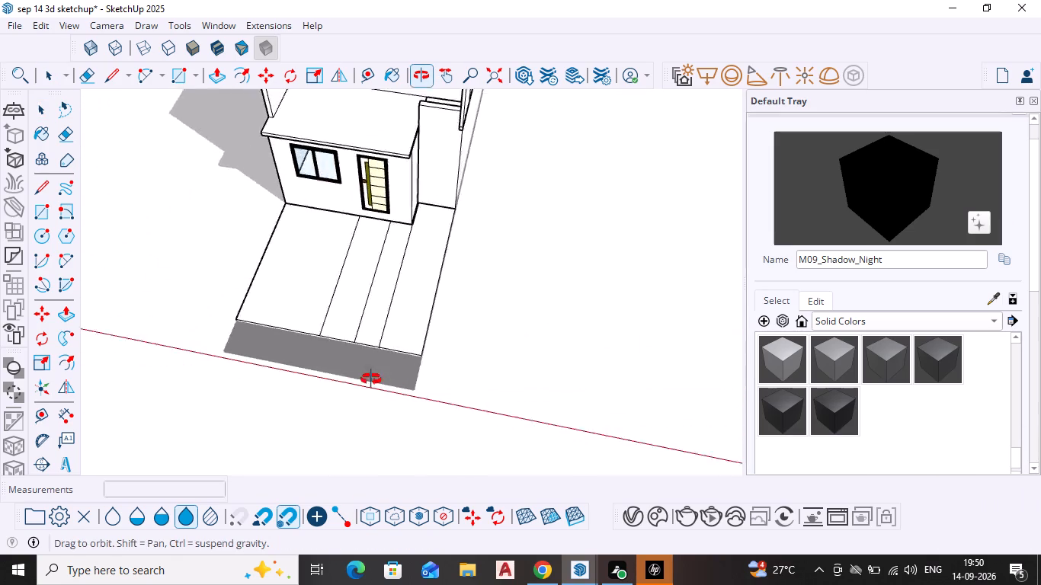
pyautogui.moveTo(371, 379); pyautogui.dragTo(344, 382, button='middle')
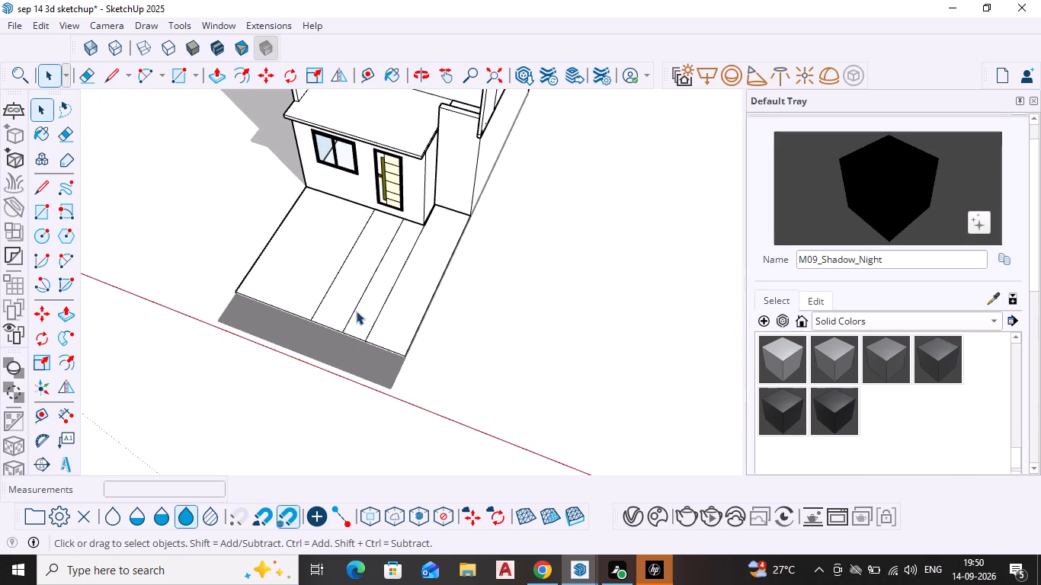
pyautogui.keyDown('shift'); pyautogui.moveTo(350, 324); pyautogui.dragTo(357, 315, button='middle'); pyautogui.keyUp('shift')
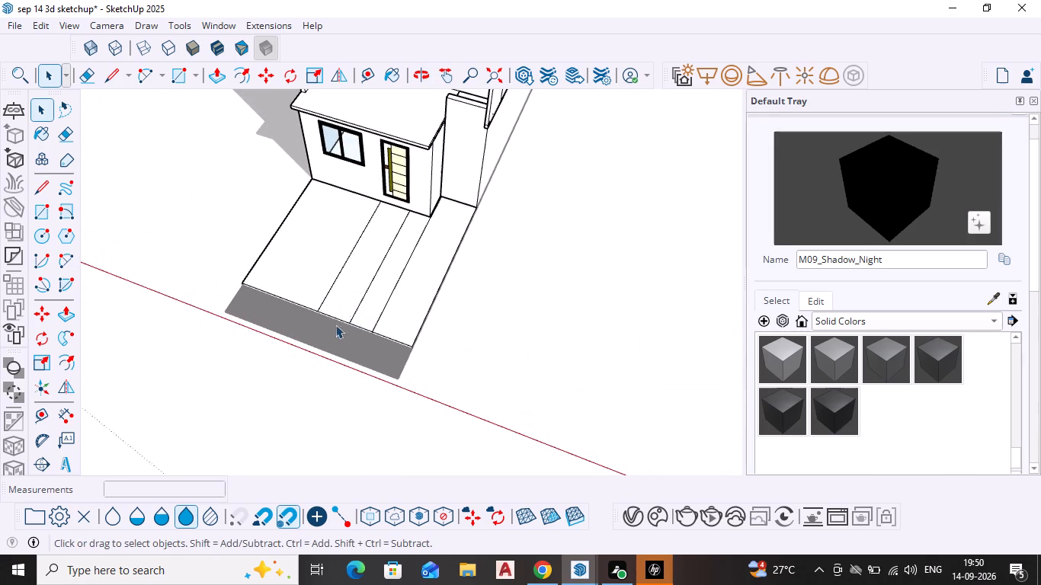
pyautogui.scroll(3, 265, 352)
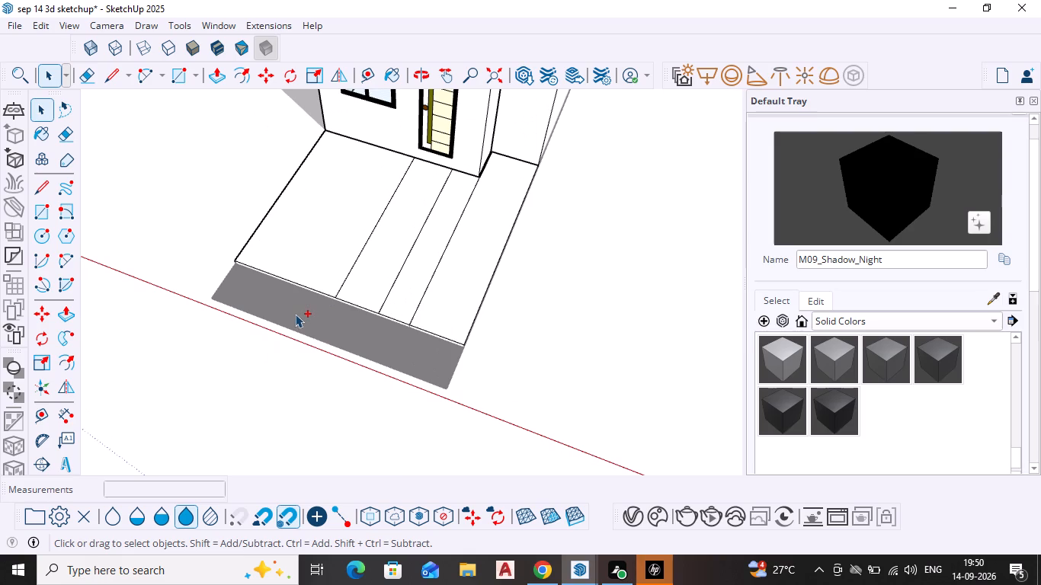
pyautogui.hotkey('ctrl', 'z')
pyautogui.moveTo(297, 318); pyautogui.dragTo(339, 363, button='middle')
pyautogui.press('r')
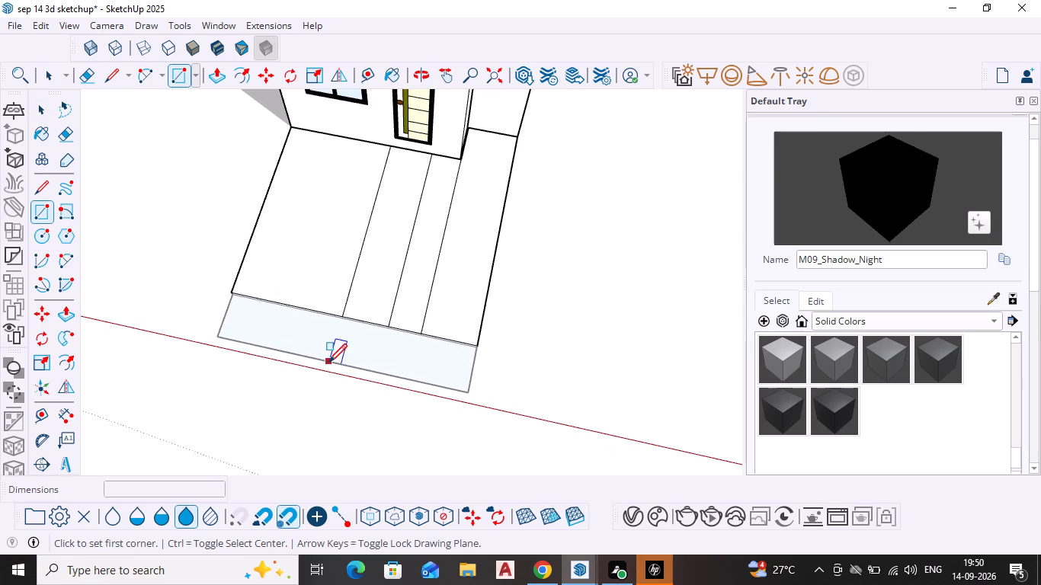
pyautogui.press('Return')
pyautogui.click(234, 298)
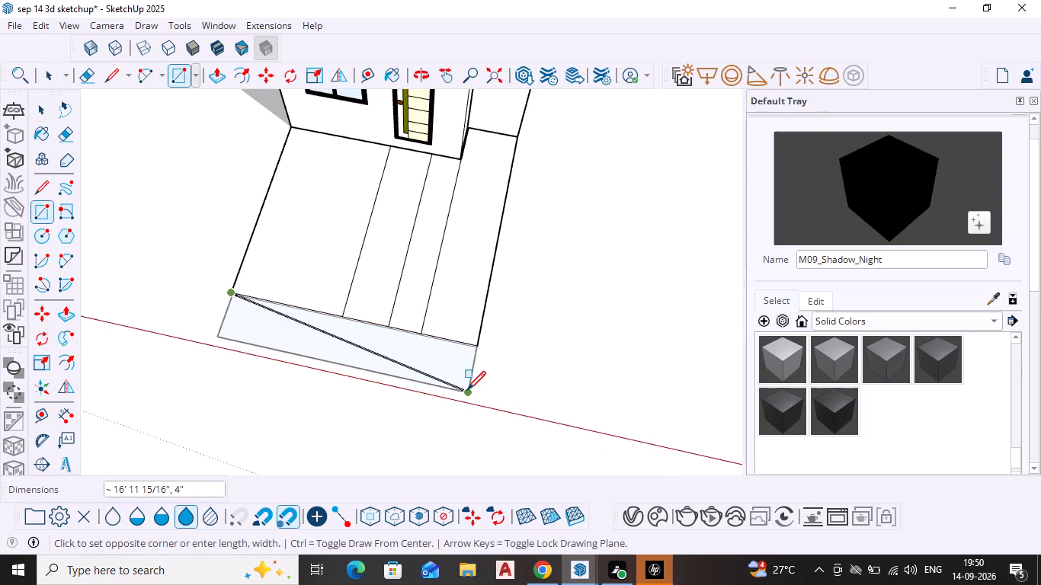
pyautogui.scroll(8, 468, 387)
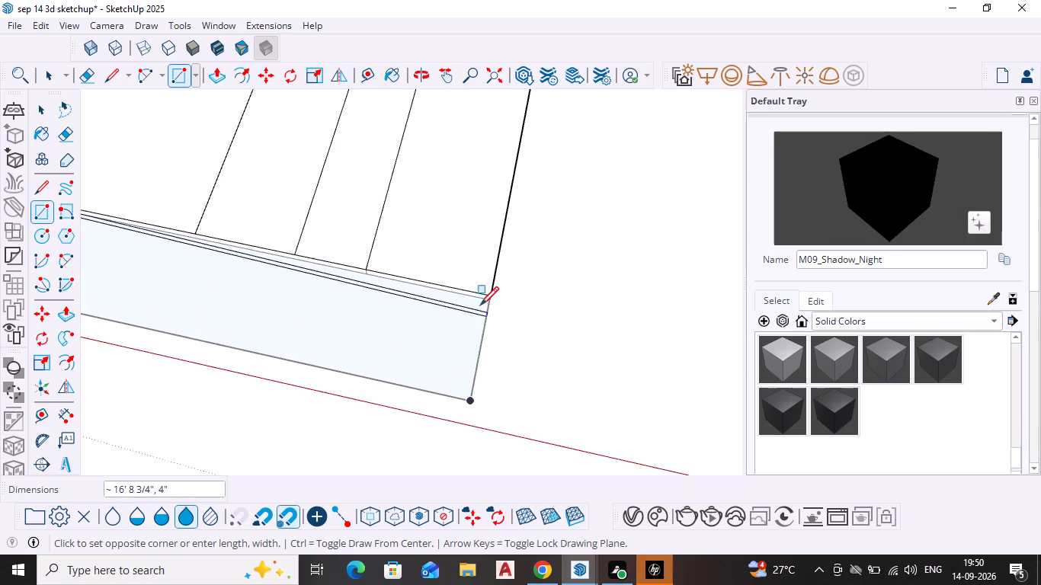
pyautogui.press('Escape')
# Redraw the ground rectangle in front of the slab, about 16' 8 5/8" by 3' 9/16", corner to corner over the existing outline.
pyautogui.scroll(-1, 259, 385)
pyautogui.moveTo(259, 385); pyautogui.dragTo(264, 379, button='middle')
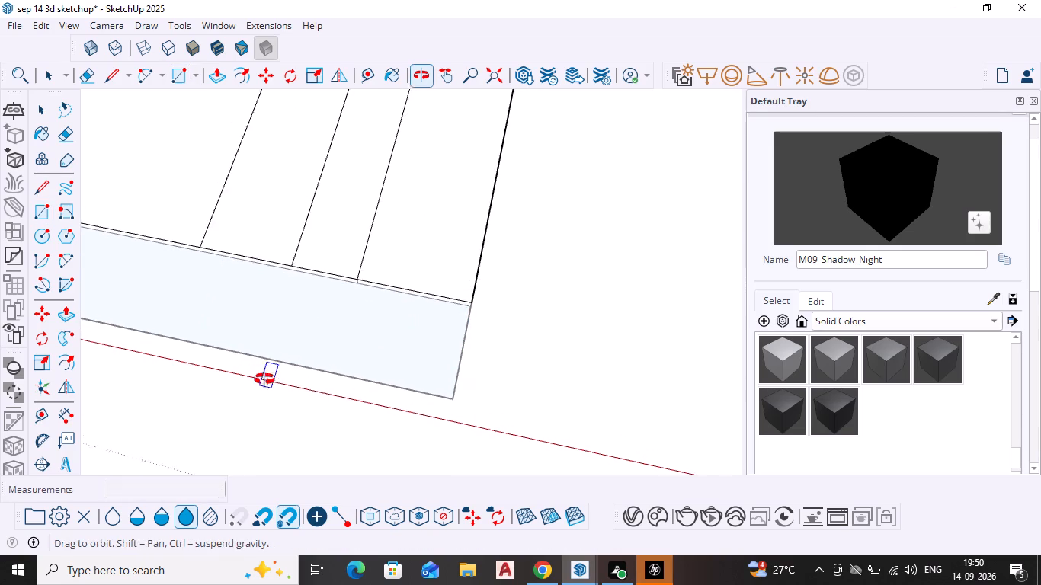
pyautogui.moveTo(264, 379); pyautogui.dragTo(326, 378, button='middle')
pyautogui.keyDown('shift'); pyautogui.moveTo(190, 349); pyautogui.dragTo(380, 284, button='middle'); pyautogui.keyUp('shift')
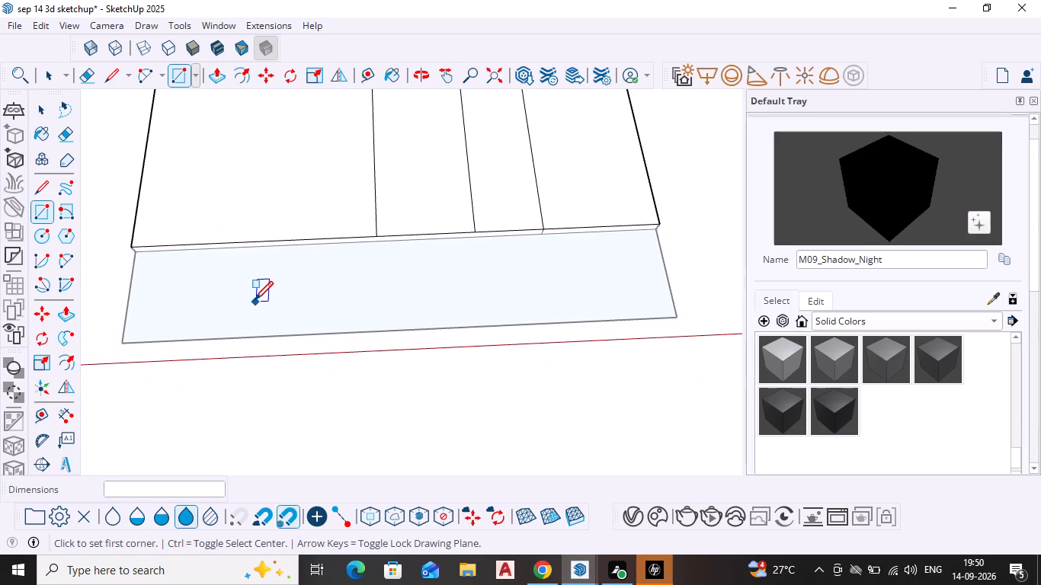
pyautogui.press('r')
pyautogui.press('Return')
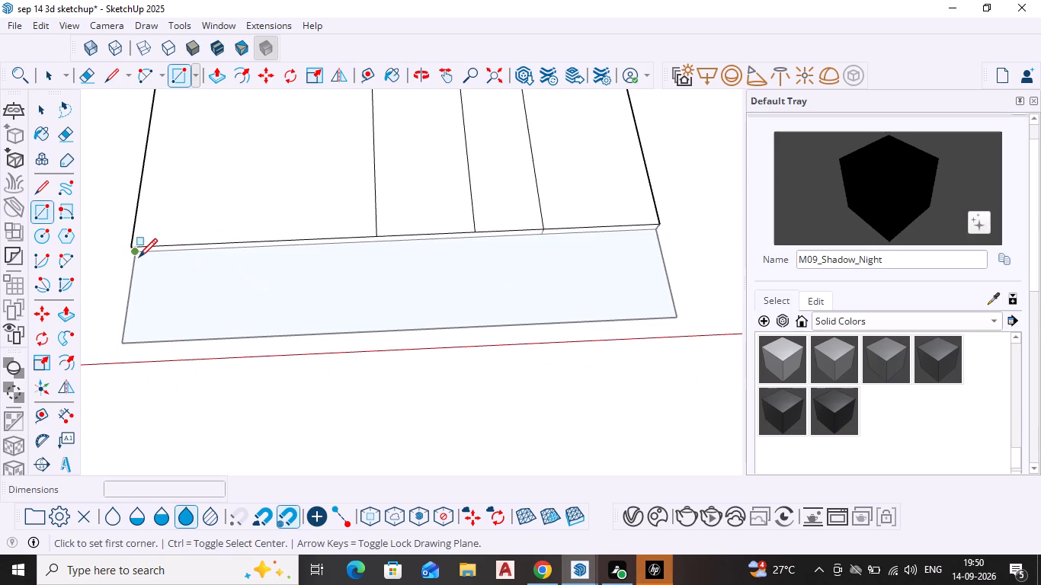
pyautogui.click(134, 257)
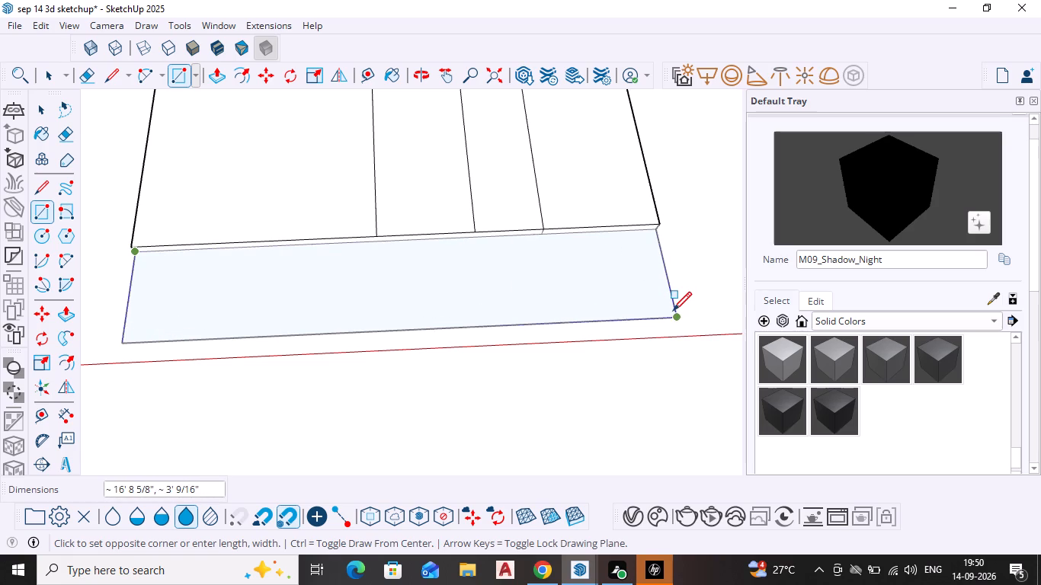
pyautogui.click(673, 312)
pyautogui.press('space')
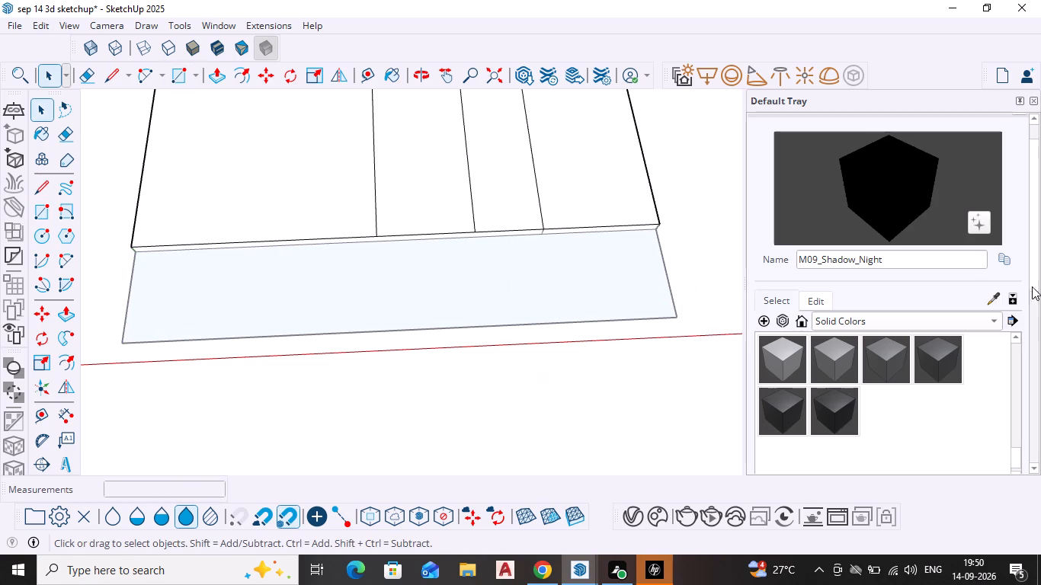
# Paint the front ground rectangle with the solid colour M09_Shadow_Night.
pyautogui.click(849, 401)
pyautogui.click(578, 306)
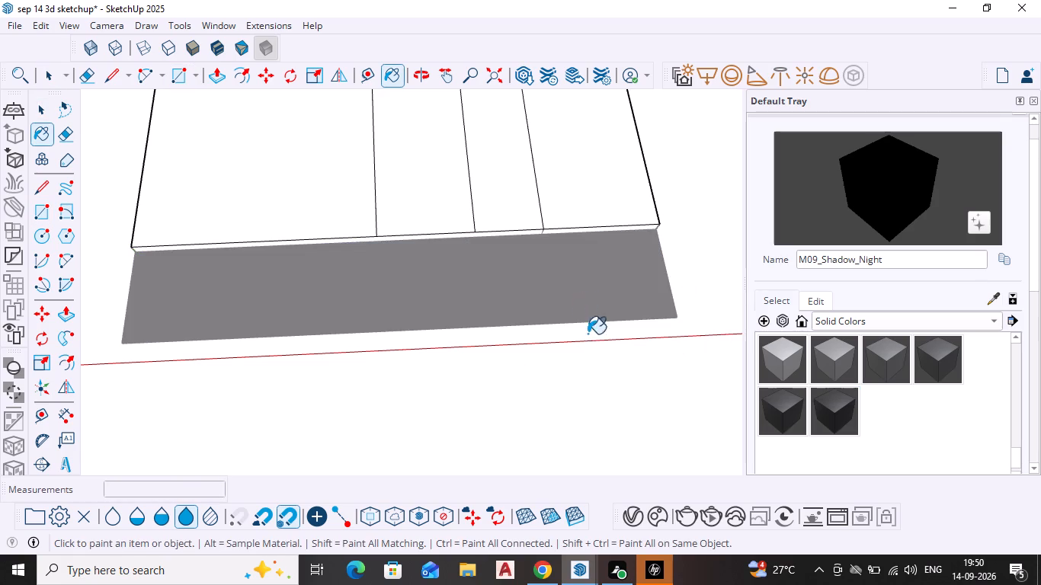
pyautogui.tripleClick(835, 408)
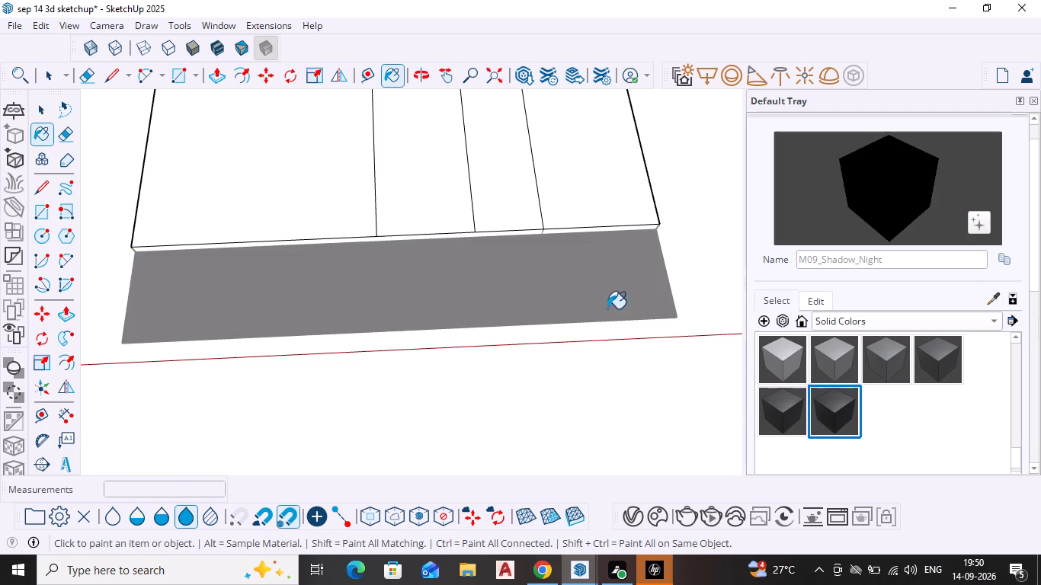
pyautogui.click(590, 299)
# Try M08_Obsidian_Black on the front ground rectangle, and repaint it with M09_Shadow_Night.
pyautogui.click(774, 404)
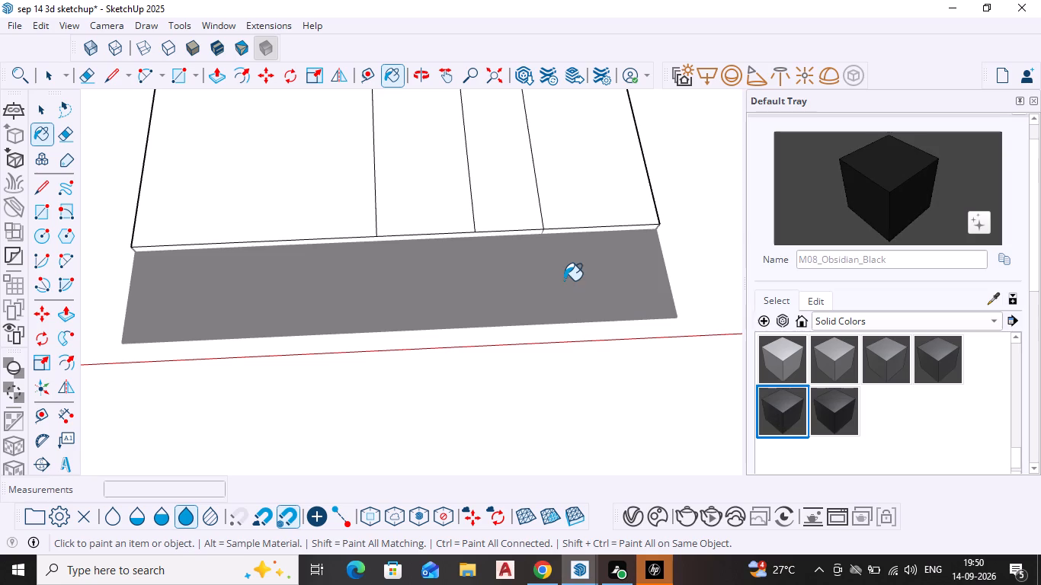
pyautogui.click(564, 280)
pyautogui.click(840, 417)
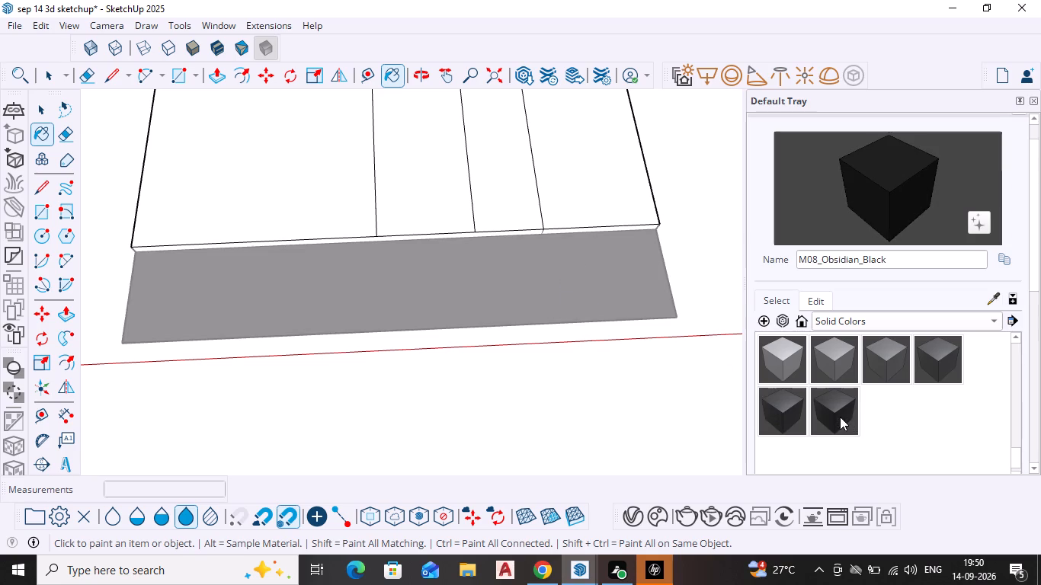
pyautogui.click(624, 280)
# Examine the painted front strip, the slab and the whole house front from several angles and distances.
pyautogui.scroll(-13, 654, 264)
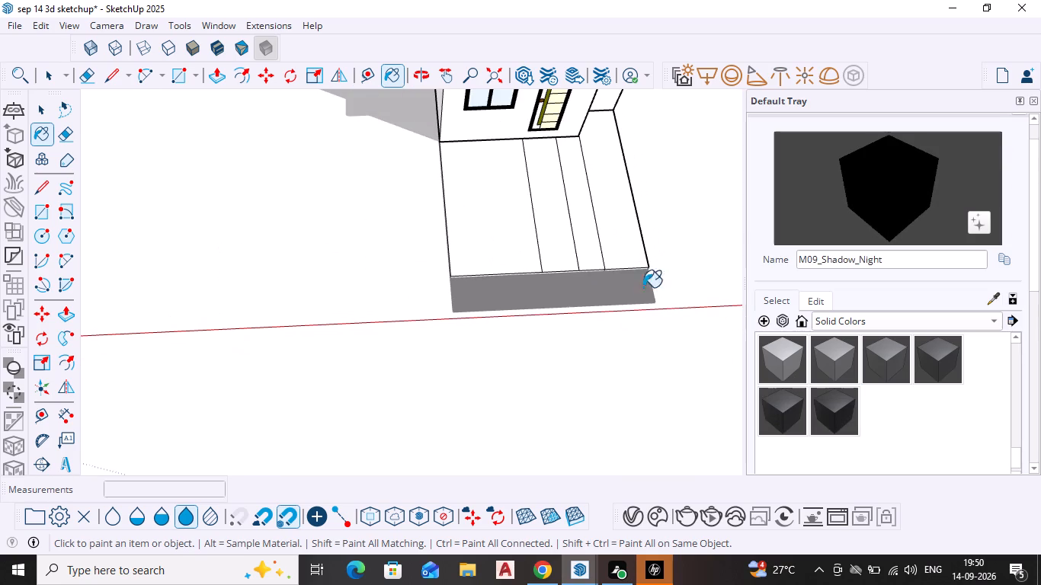
pyautogui.keyDown('shift'); pyautogui.moveTo(641, 262); pyautogui.dragTo(437, 401, button='middle'); pyautogui.keyUp('shift')
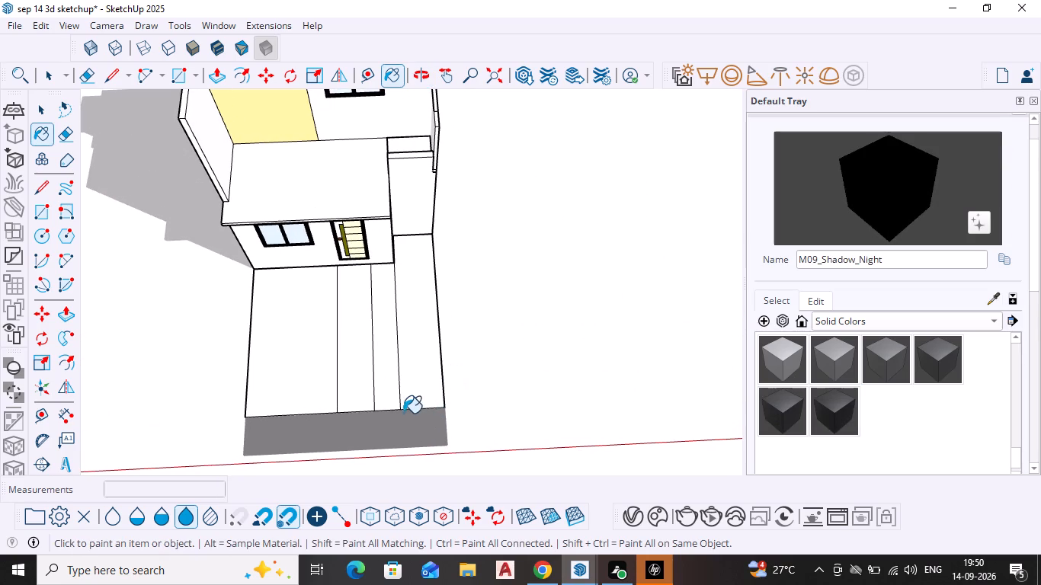
pyautogui.keyDown('shift'); pyautogui.moveTo(399, 414); pyautogui.dragTo(412, 420, button='middle'); pyautogui.keyUp('shift')
pyautogui.keyDown('shift'); pyautogui.scroll(-1, 407, 354); pyautogui.keyUp('shift')
pyautogui.moveTo(411, 419); pyautogui.dragTo(400, 348, button='middle')
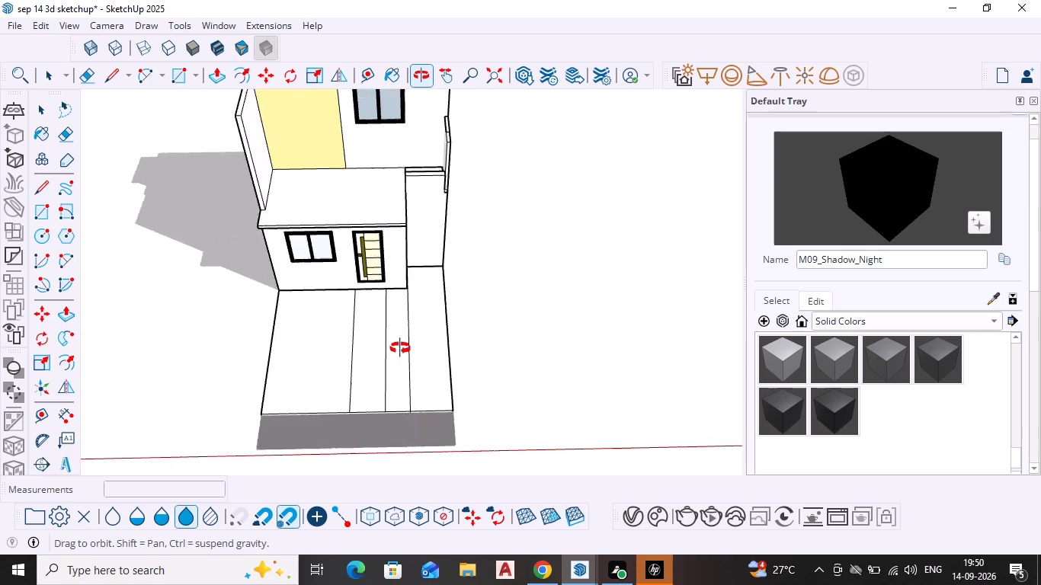
pyautogui.moveTo(400, 348); pyautogui.dragTo(360, 203, button='middle')
pyautogui.scroll(-4, 409, 170)
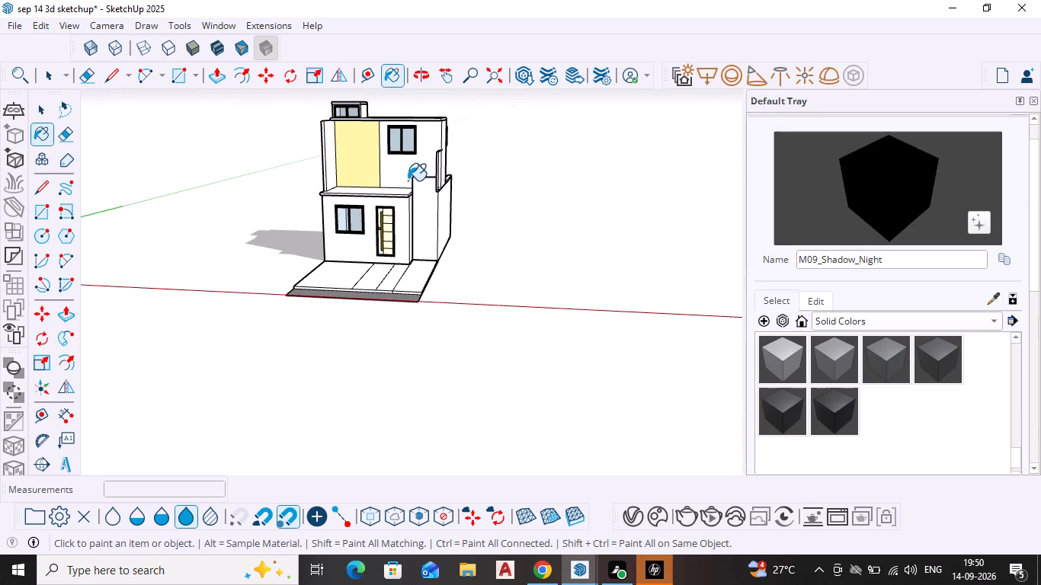
pyautogui.keyDown('shift'); pyautogui.moveTo(404, 178); pyautogui.dragTo(354, 267, button='middle'); pyautogui.keyUp('shift')
pyautogui.scroll(6, 357, 287)
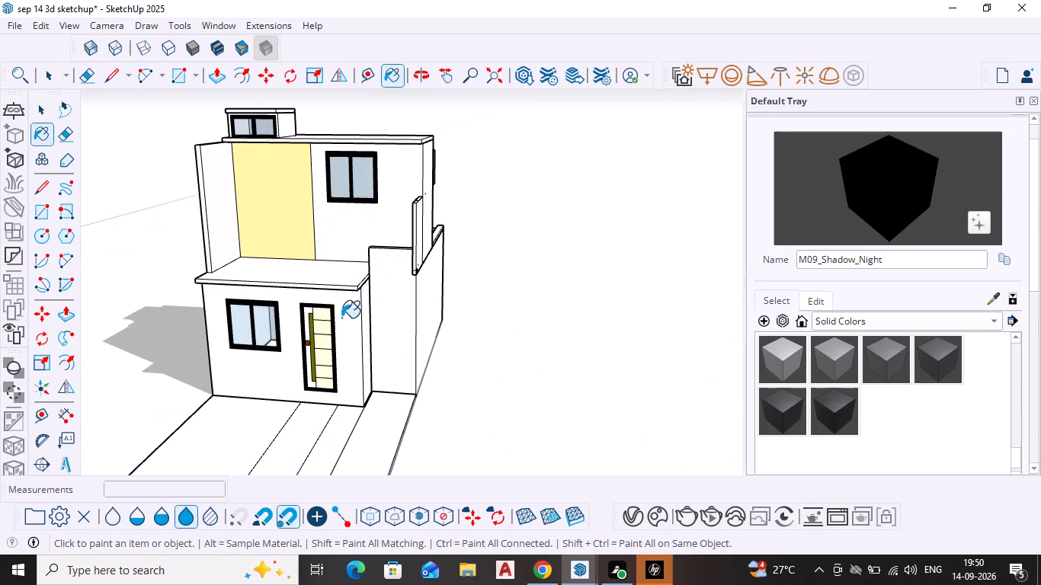
pyautogui.press('Escape')
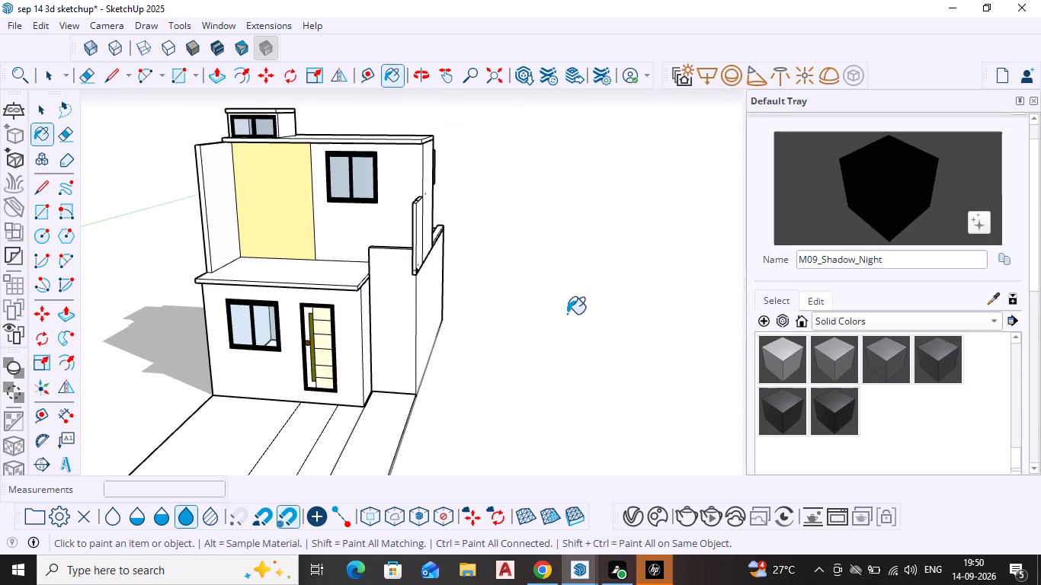
pyautogui.press('space')
pyautogui.scroll(-4, 412, 378)
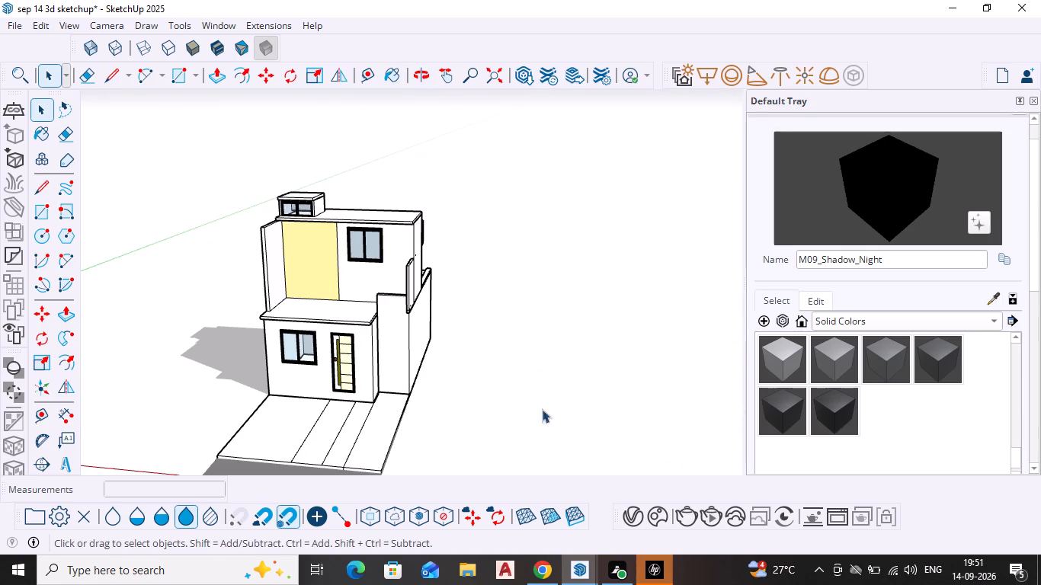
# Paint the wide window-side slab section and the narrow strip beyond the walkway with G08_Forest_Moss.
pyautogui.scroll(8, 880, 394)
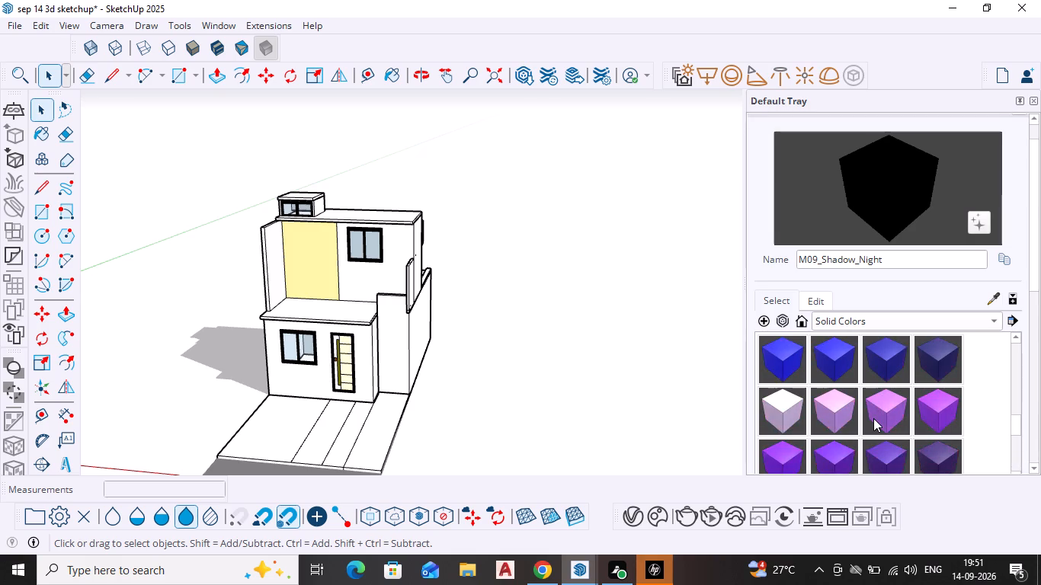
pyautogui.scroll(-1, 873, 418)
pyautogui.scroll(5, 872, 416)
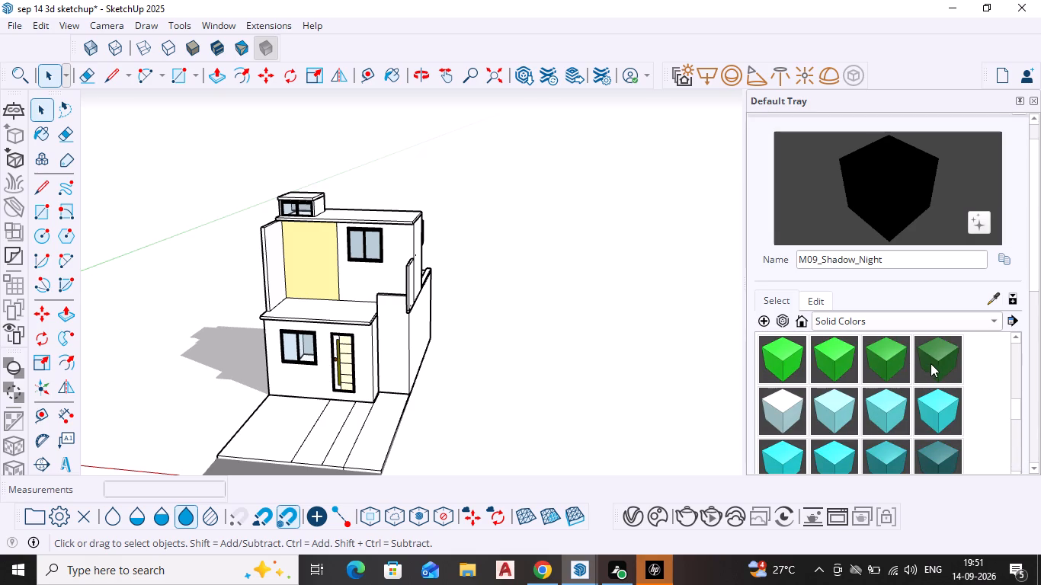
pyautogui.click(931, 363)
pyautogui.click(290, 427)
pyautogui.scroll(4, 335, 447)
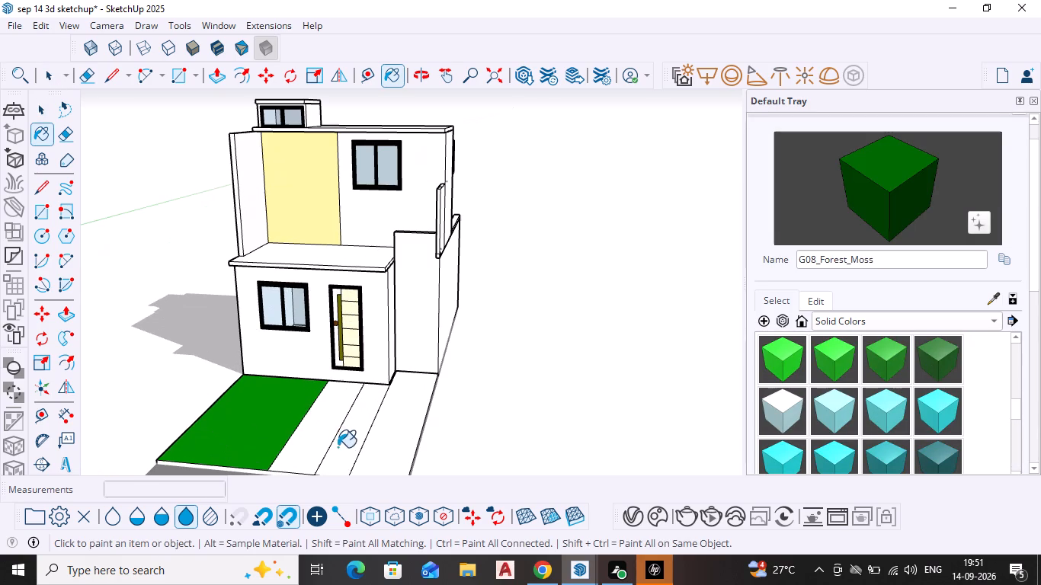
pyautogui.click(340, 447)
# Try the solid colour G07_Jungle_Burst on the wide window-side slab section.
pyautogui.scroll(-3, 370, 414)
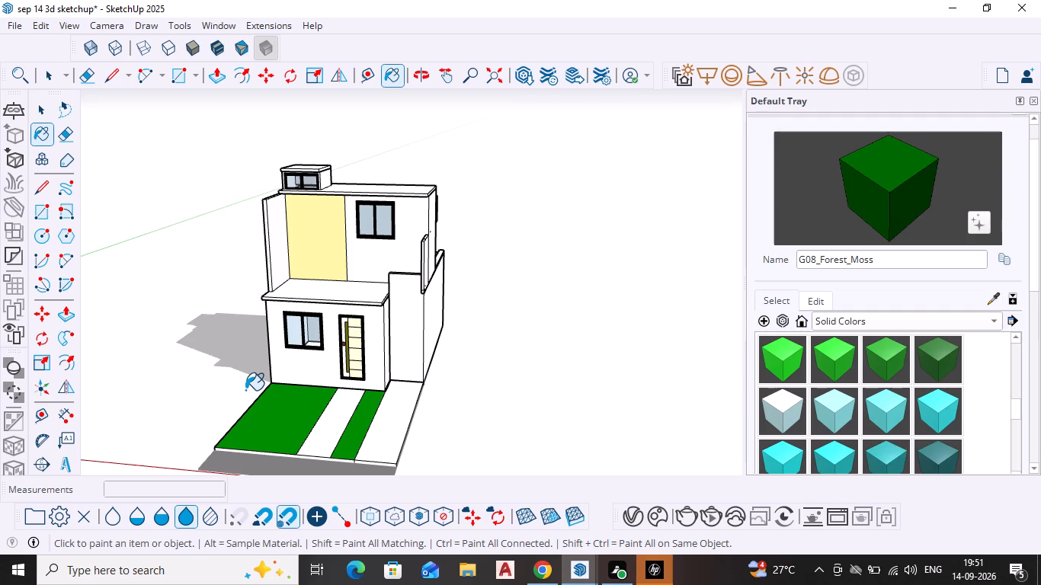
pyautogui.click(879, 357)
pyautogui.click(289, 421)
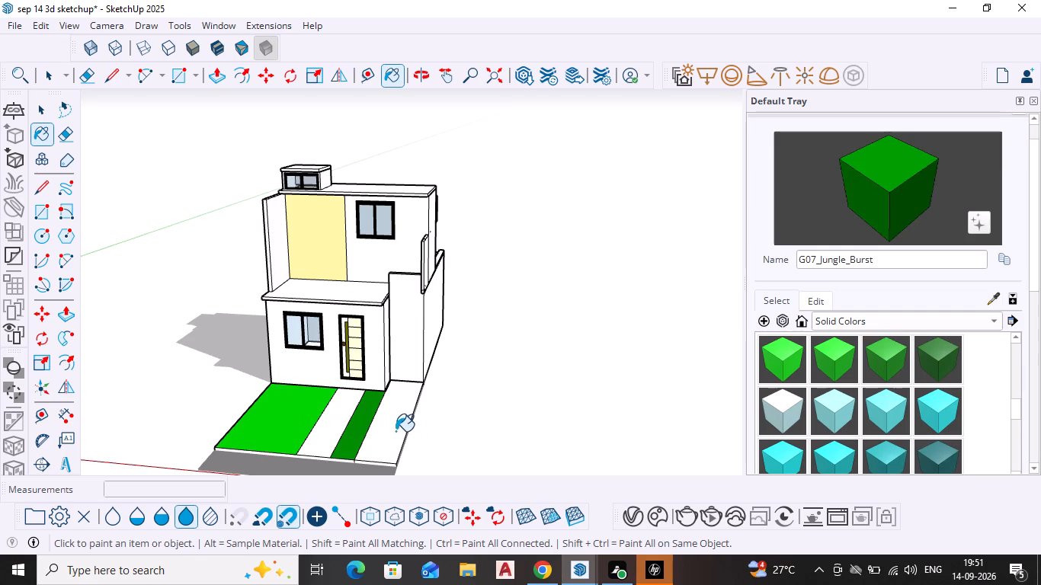
# Paint both the wide window-side slab section and the narrow strip beyond the walkway with F08_Forest_Shadow.
pyautogui.scroll(2, 882, 430)
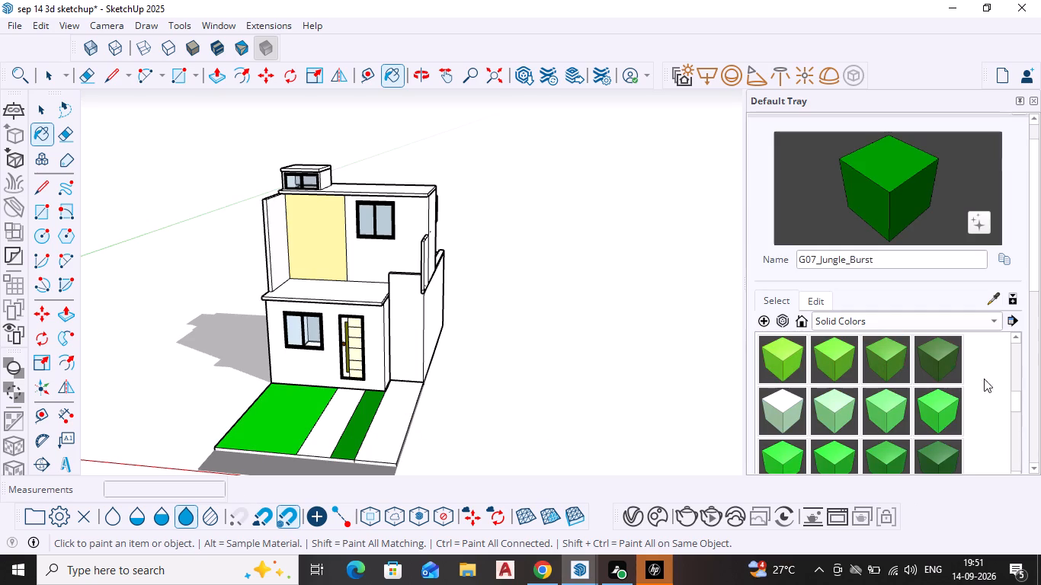
pyautogui.click(940, 355)
pyautogui.click(299, 424)
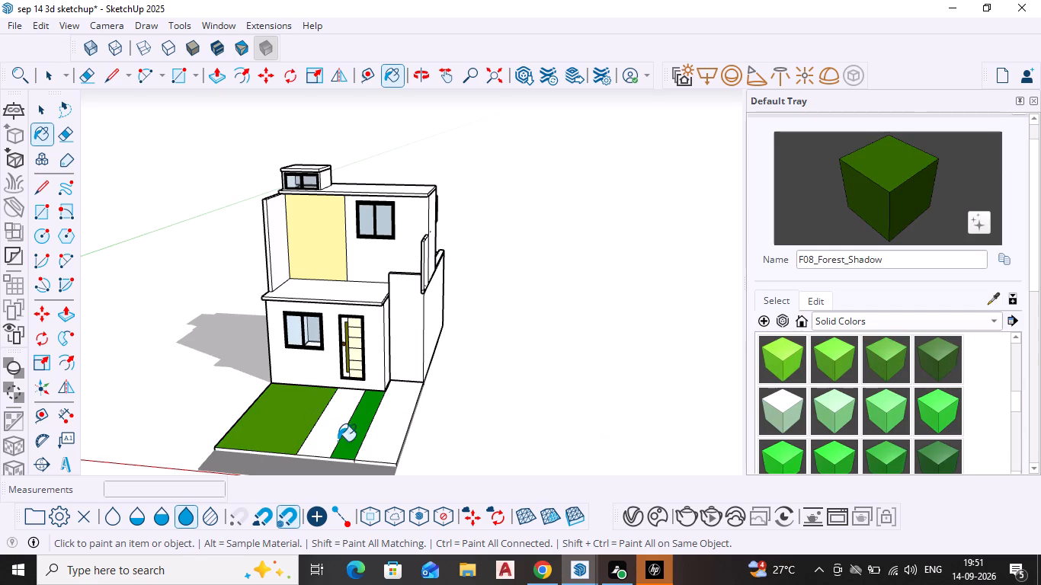
pyautogui.click(356, 437)
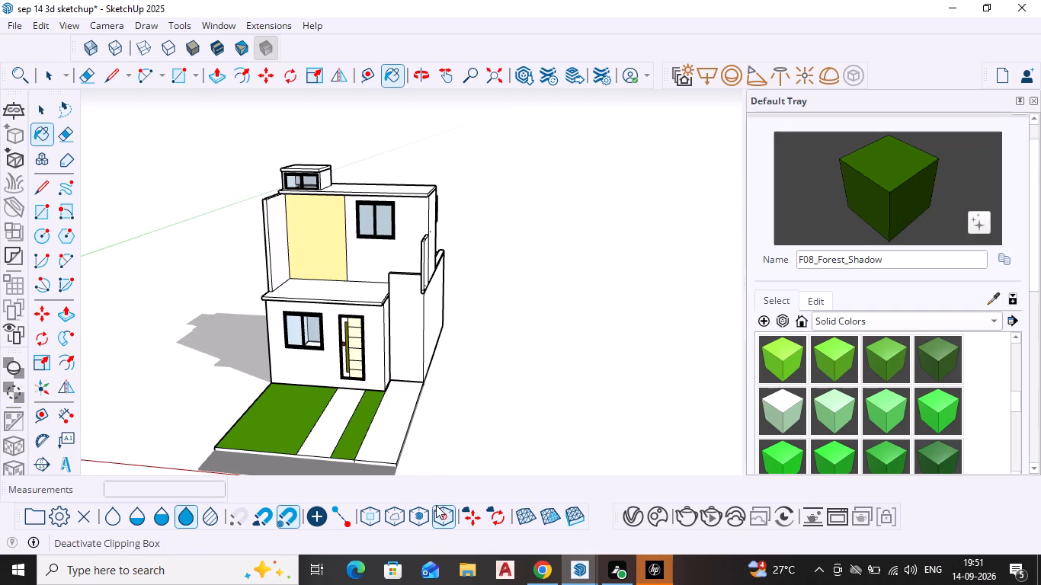
# Paint the lower side wall block beside the entrance door with the solid colour M06_Steel_Smoke.
pyautogui.scroll(2, 782, 366)
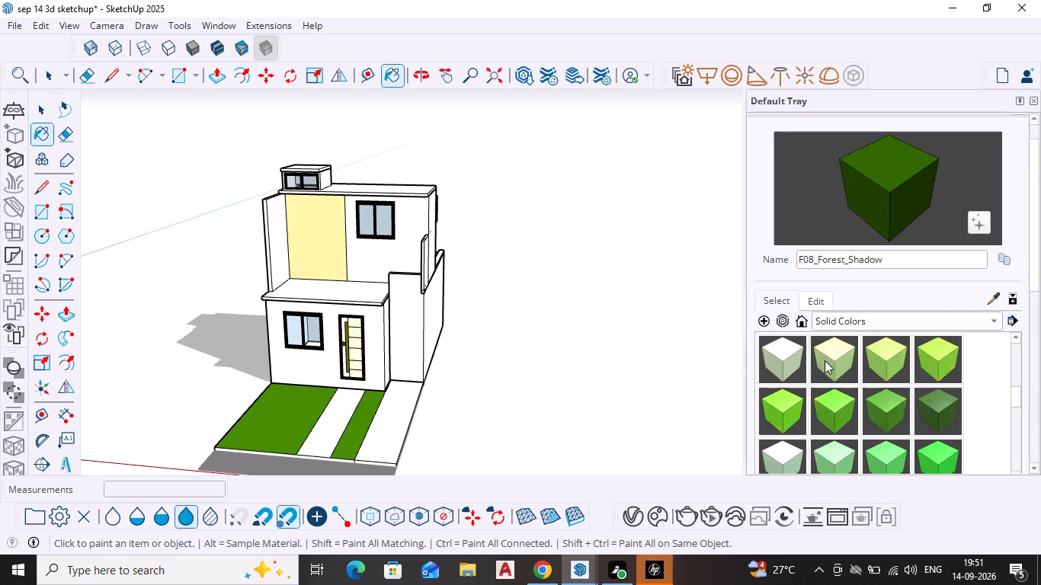
pyautogui.scroll(1, 825, 360)
pyautogui.scroll(-18, 879, 417)
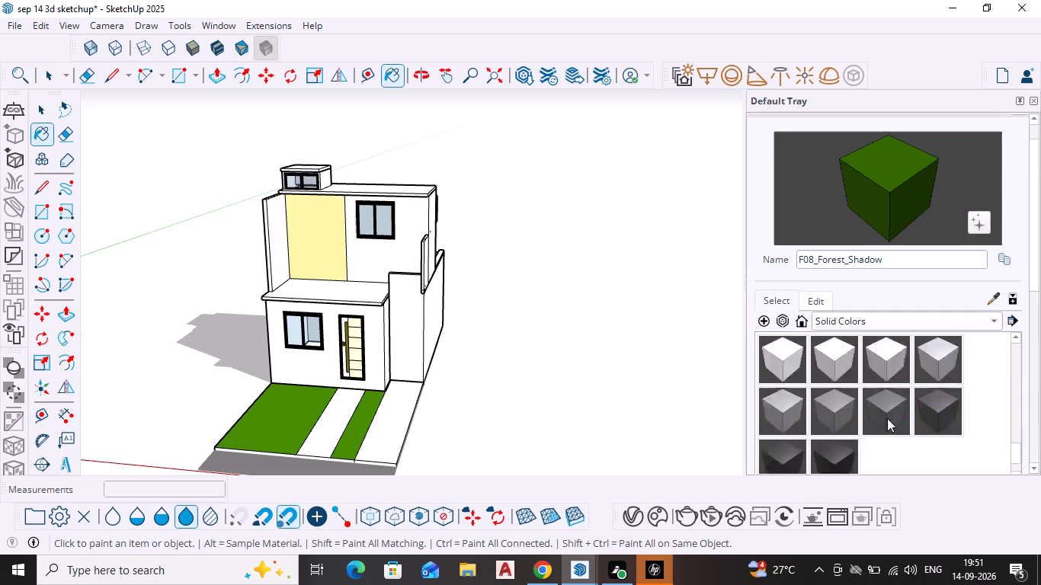
pyautogui.scroll(1, 883, 420)
pyautogui.click(885, 366)
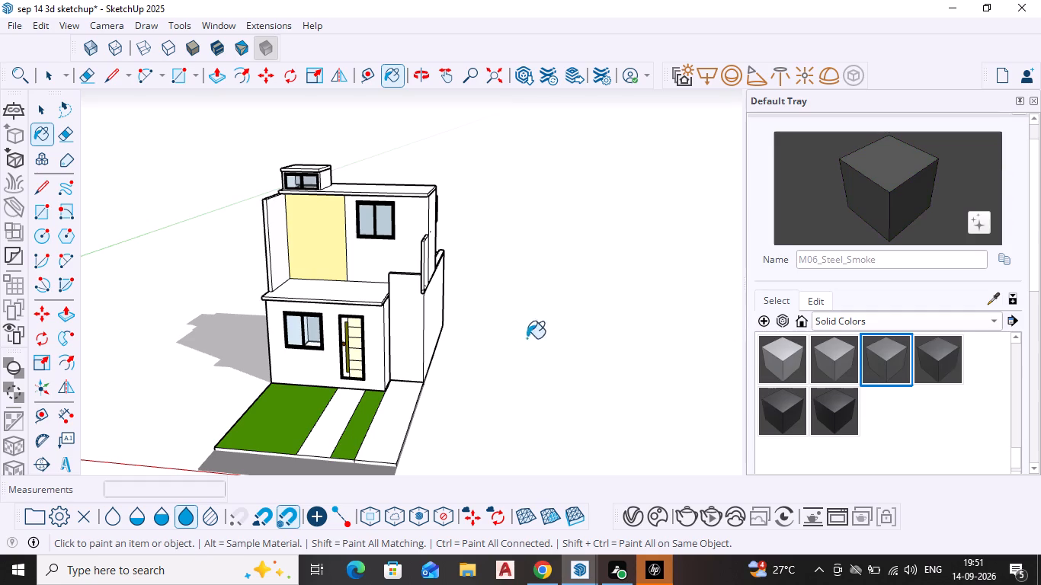
pyautogui.click(419, 337)
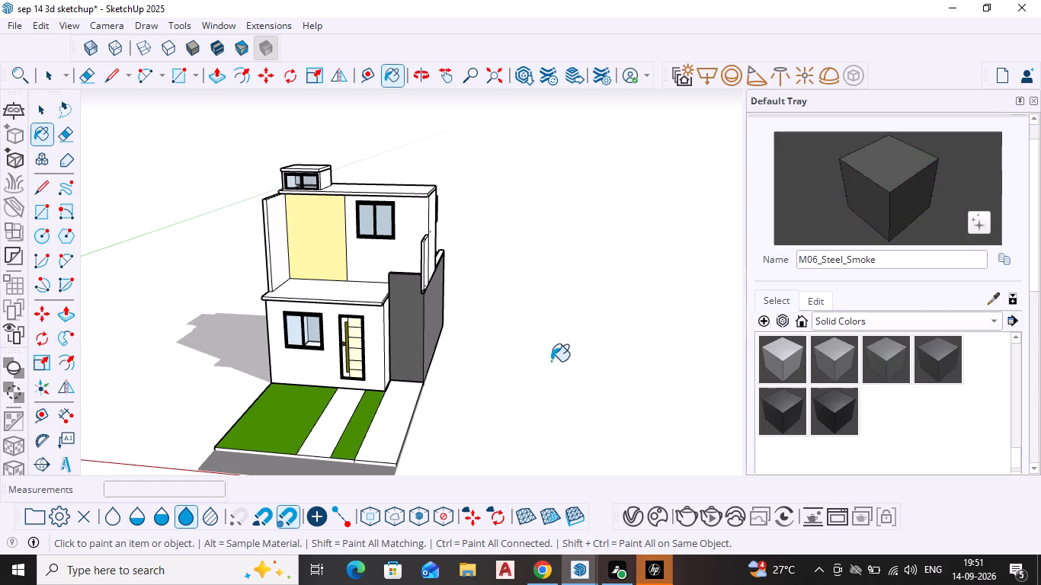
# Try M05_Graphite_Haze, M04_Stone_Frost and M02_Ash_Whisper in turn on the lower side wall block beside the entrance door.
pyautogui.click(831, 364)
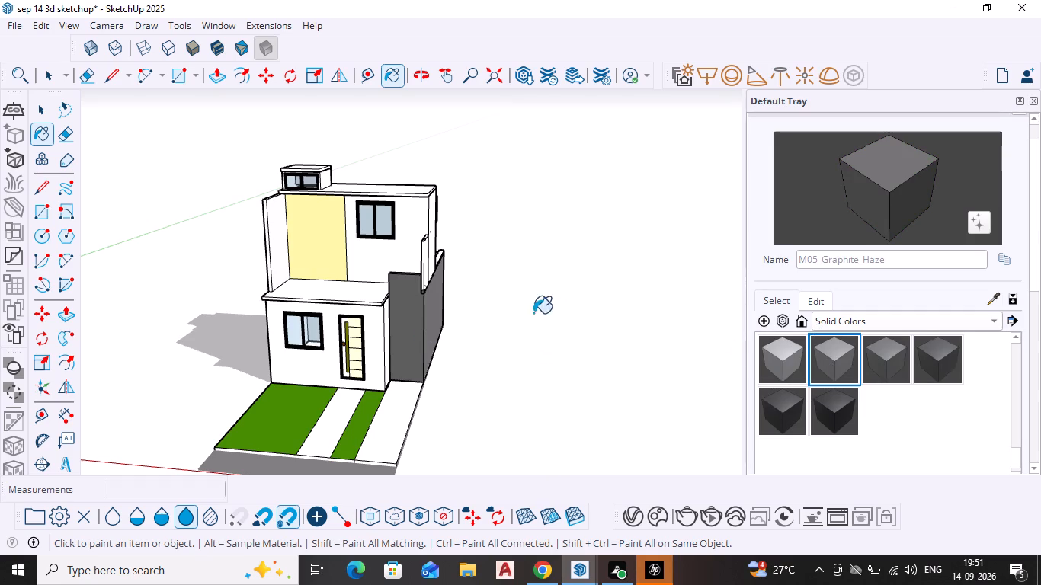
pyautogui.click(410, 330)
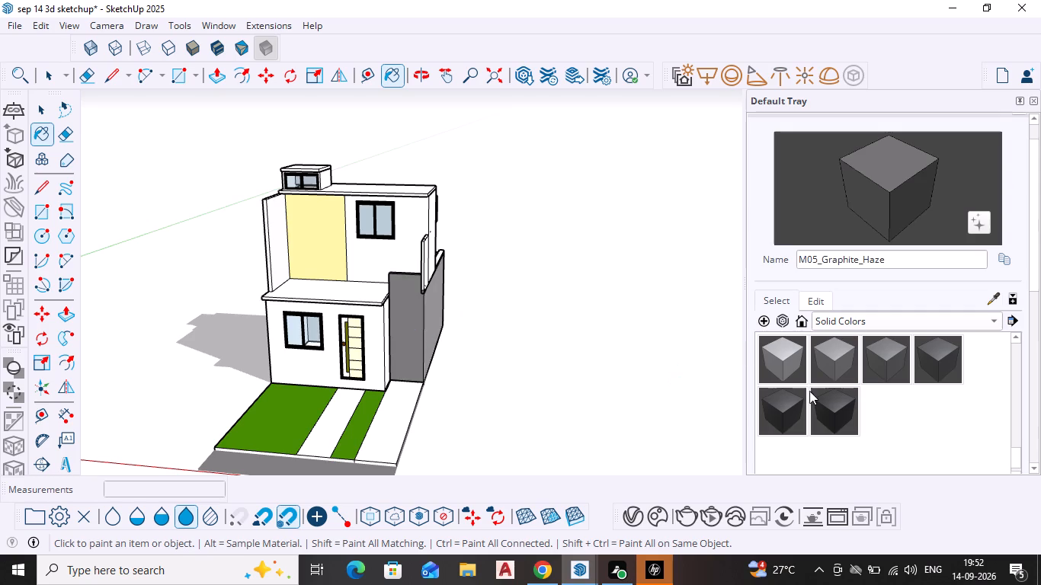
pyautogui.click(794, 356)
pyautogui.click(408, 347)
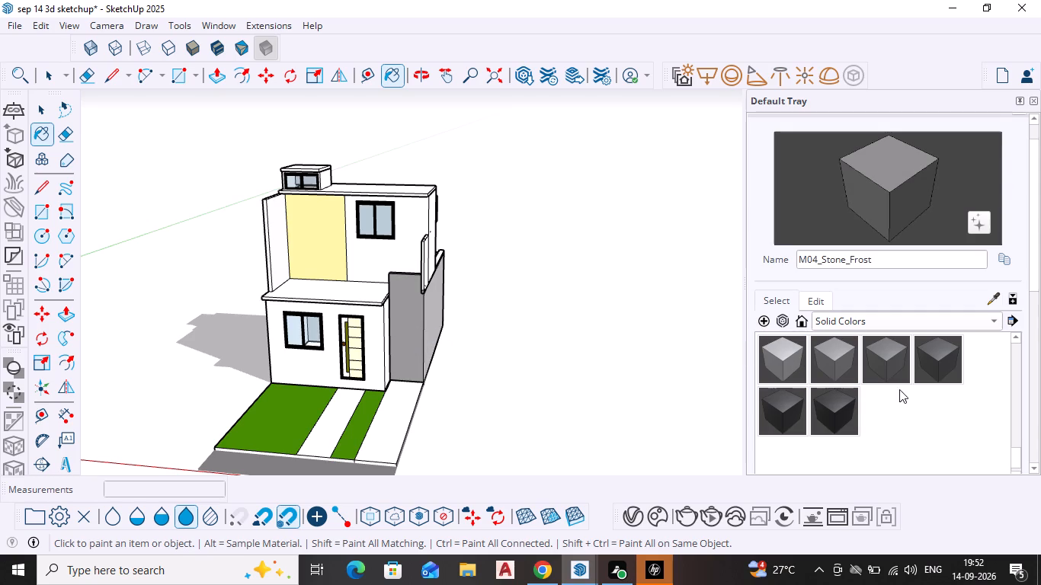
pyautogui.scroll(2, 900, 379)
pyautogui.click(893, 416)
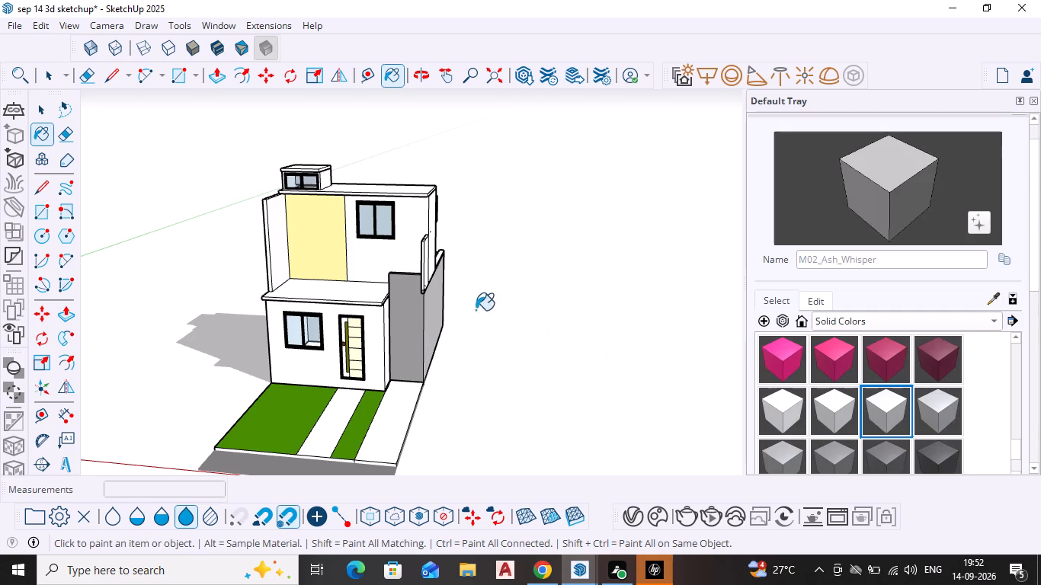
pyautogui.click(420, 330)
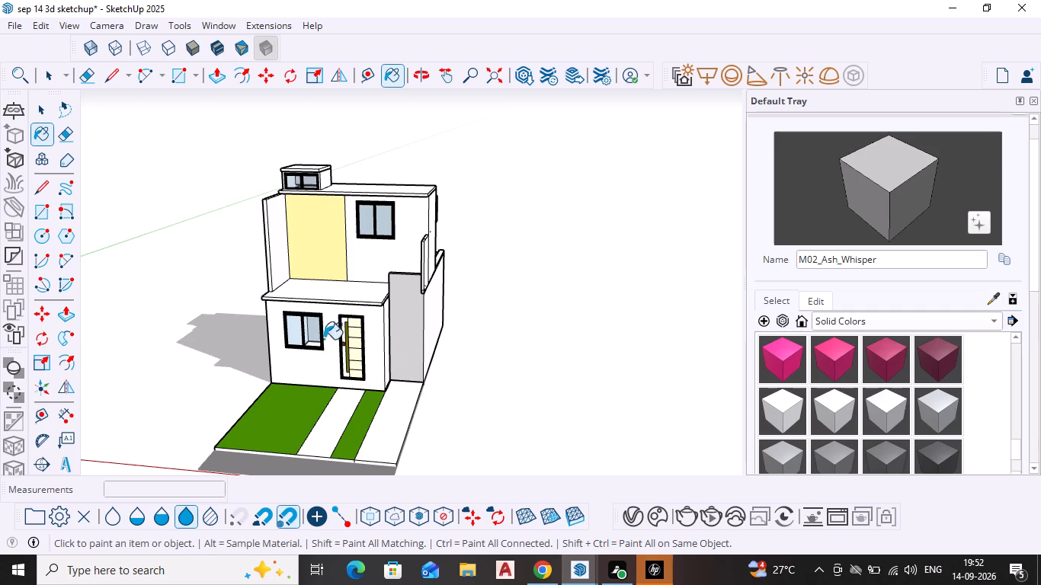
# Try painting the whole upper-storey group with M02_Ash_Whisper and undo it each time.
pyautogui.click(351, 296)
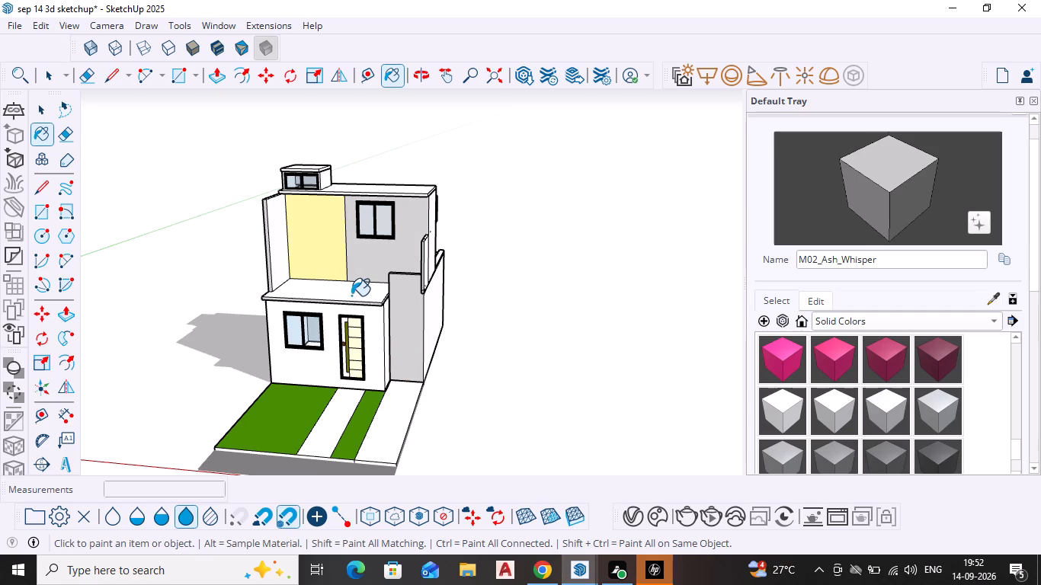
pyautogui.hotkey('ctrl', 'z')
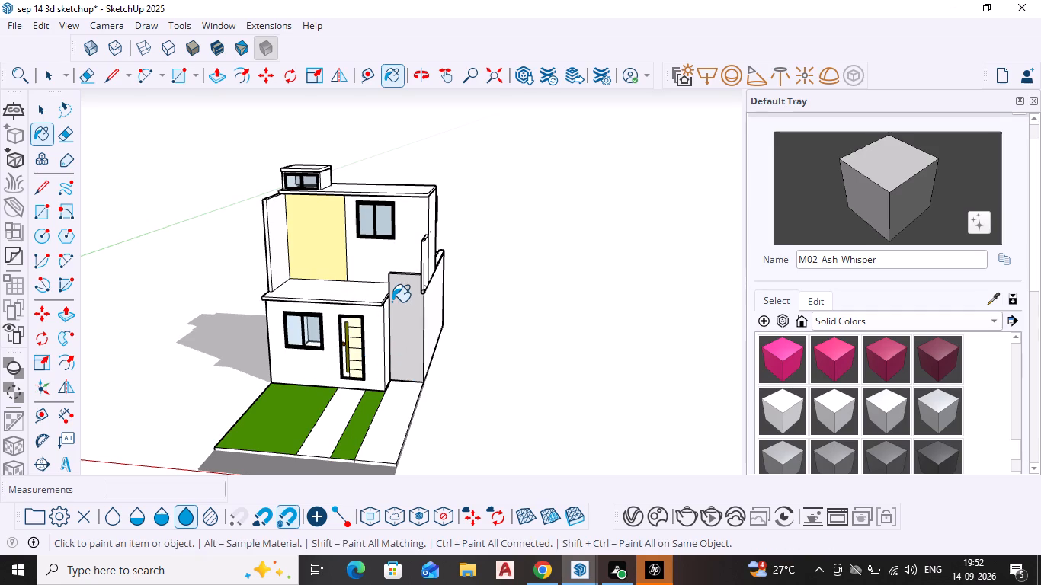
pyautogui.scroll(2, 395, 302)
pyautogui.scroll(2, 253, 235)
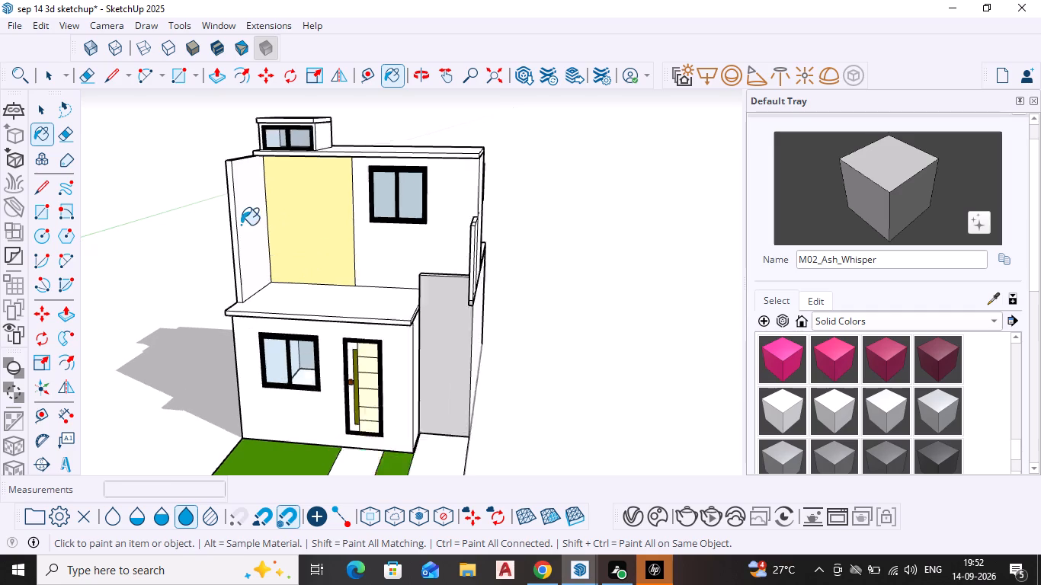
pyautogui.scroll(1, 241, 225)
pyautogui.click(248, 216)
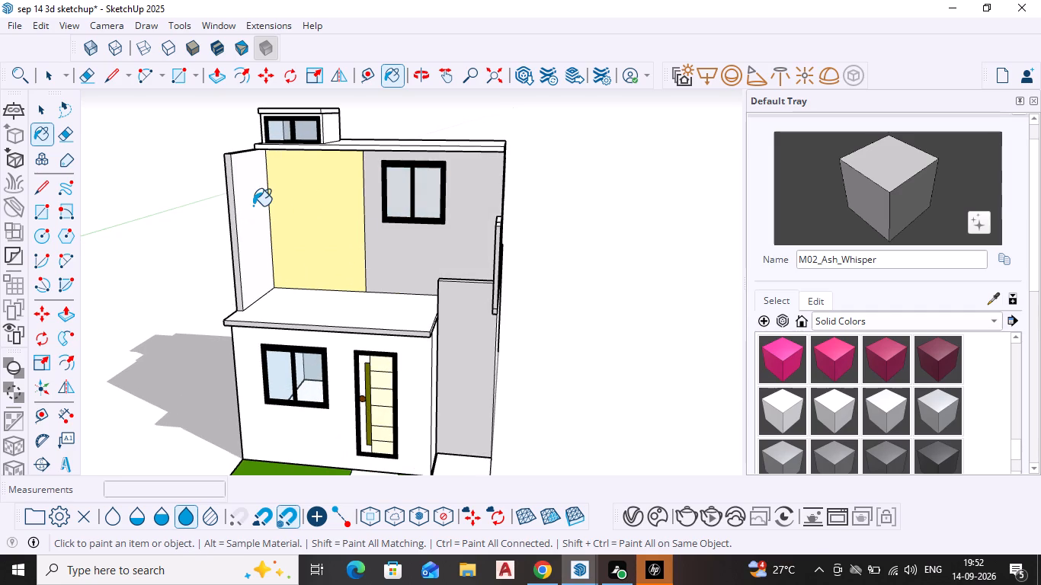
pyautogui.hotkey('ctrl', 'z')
# Open the upper-storey group and paint the terrace-facing side of its side wall by the yellow panel with M03_Pewter_Shine.
pyautogui.press('Escape')
pyautogui.press('space')
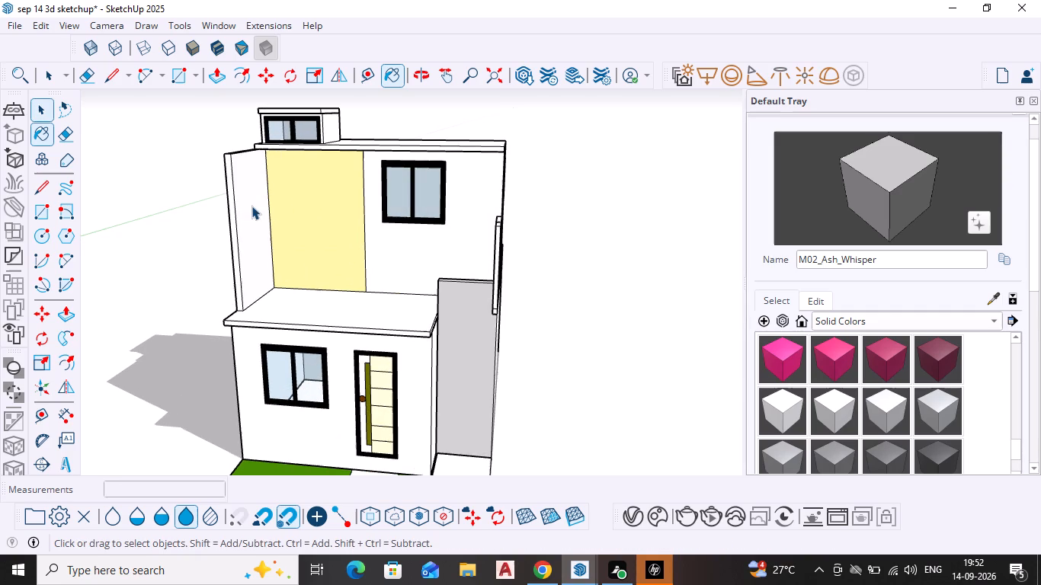
pyautogui.tripleClick(243, 207)
pyautogui.doubleClick(243, 207)
pyautogui.click(243, 218)
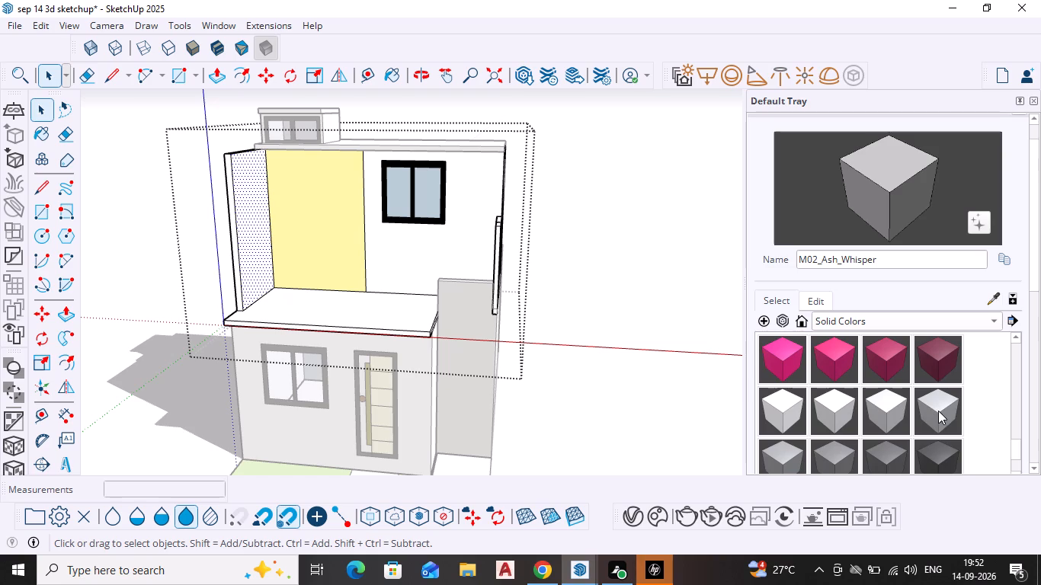
pyautogui.click(938, 411)
pyautogui.click(262, 235)
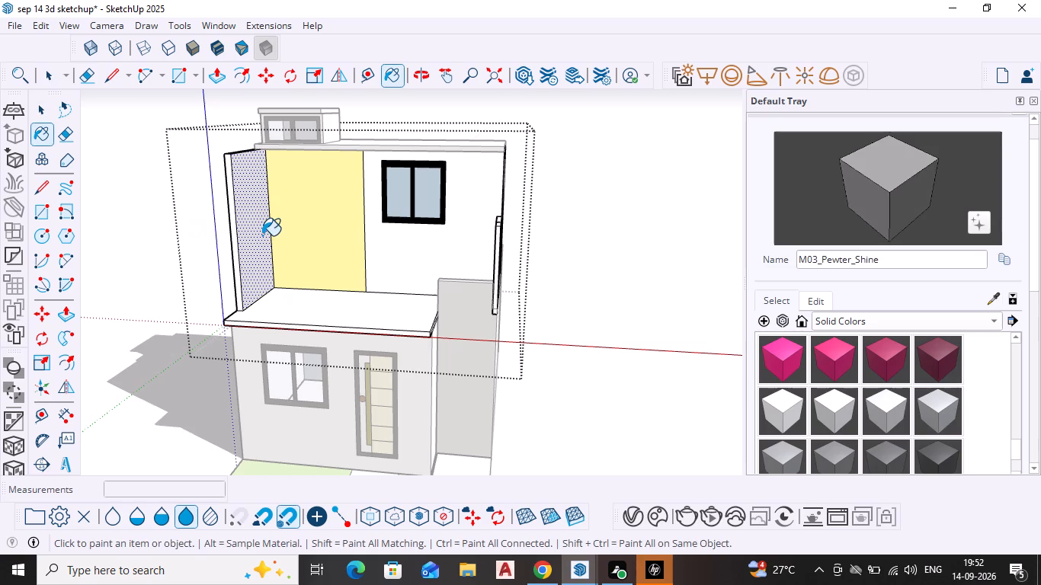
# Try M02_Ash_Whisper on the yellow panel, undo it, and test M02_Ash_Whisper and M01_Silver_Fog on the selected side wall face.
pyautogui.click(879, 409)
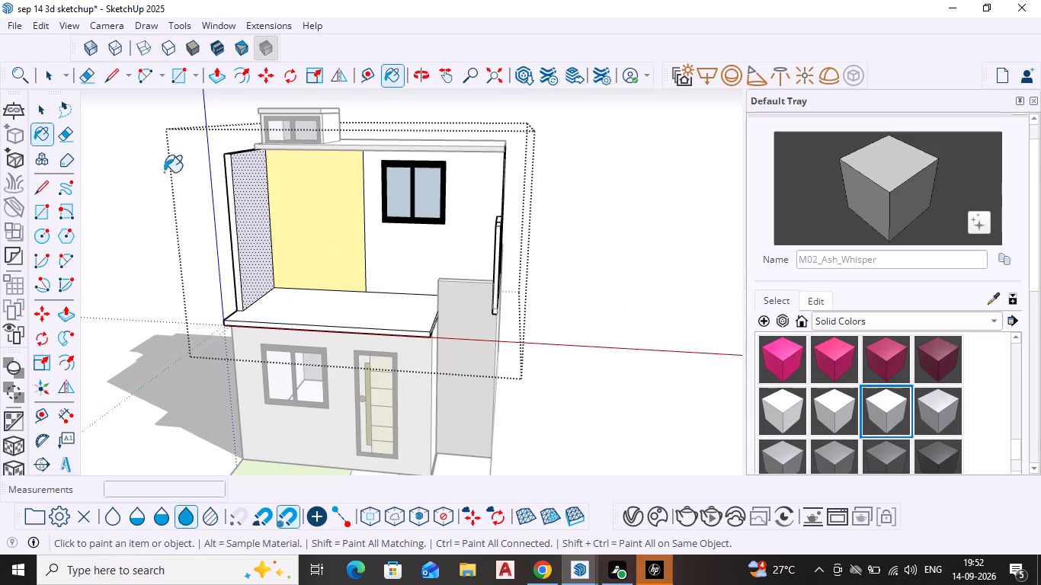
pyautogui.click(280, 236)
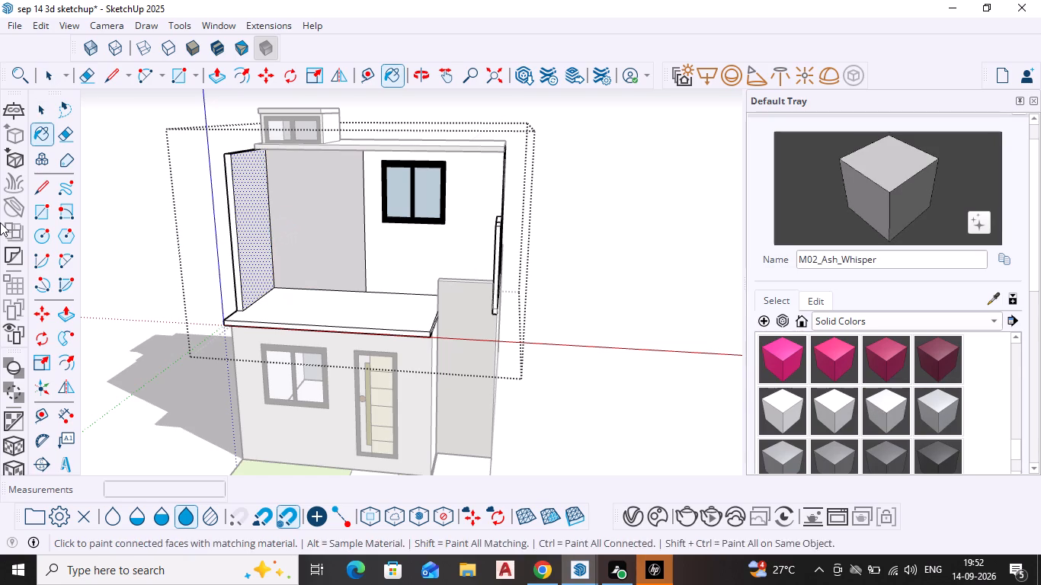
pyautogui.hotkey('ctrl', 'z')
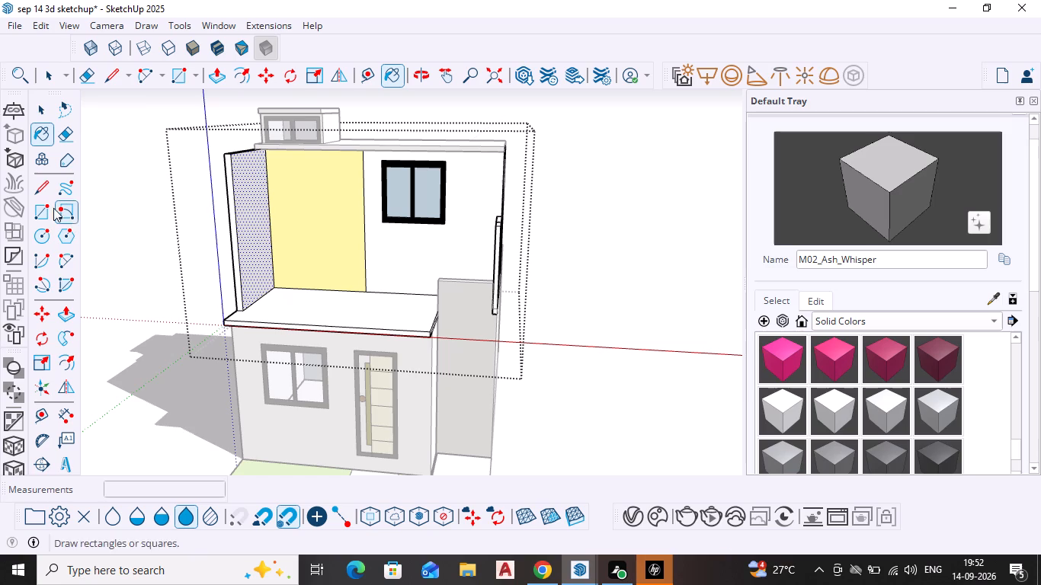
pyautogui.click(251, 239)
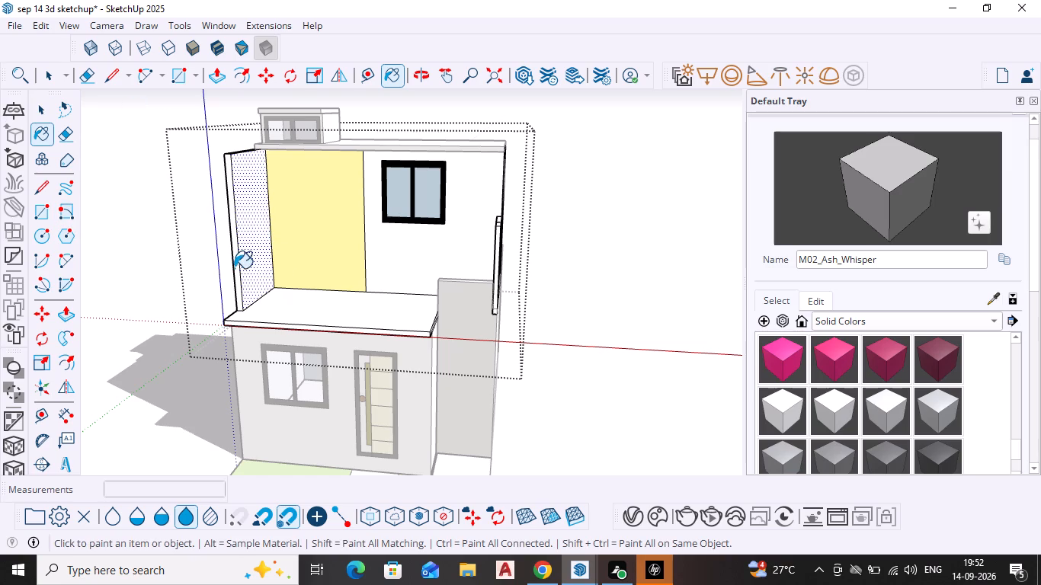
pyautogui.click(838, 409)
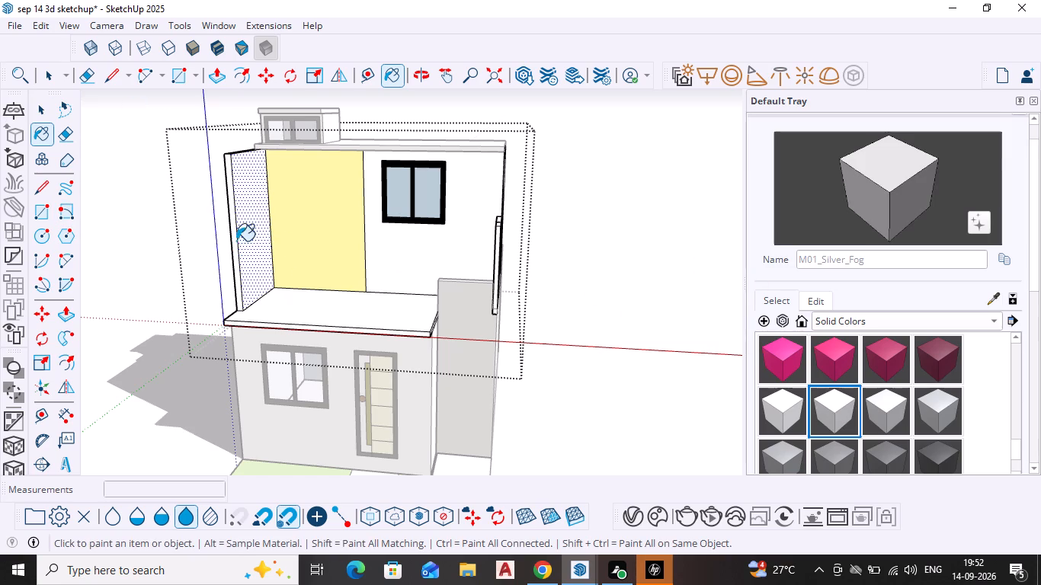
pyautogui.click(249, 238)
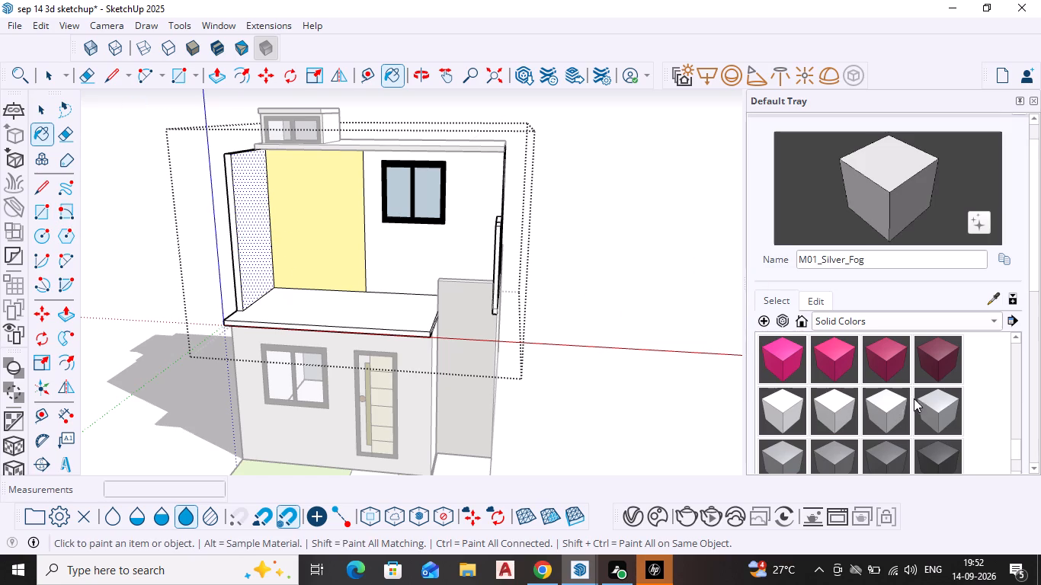
# Paint the selected side wall face and the terrace floor of the upper-storey group with M03_Pewter_Shine.
pyautogui.click(937, 409)
pyautogui.click(249, 251)
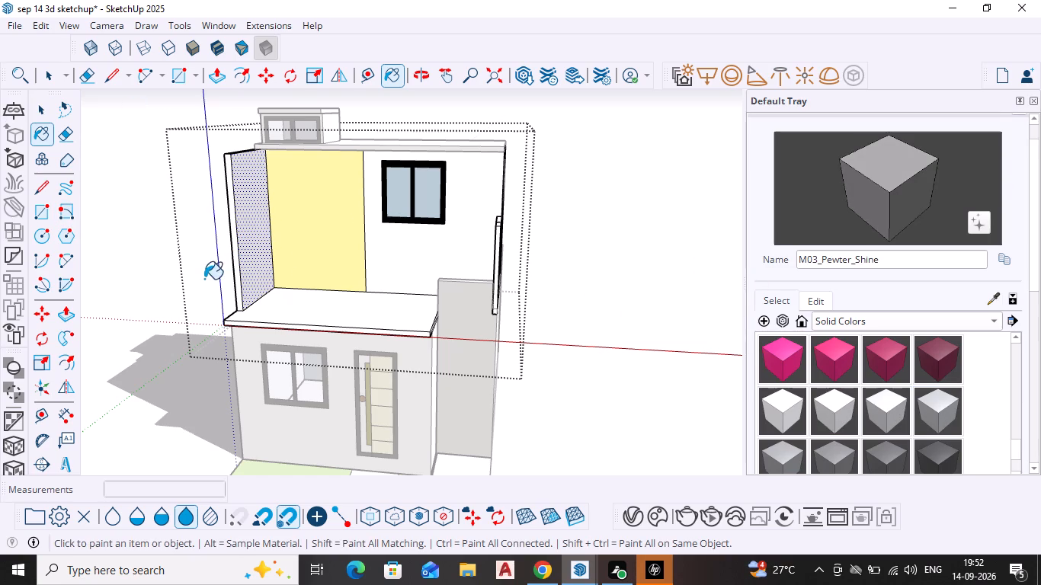
pyautogui.scroll(3, 185, 286)
pyautogui.scroll(-2, 219, 306)
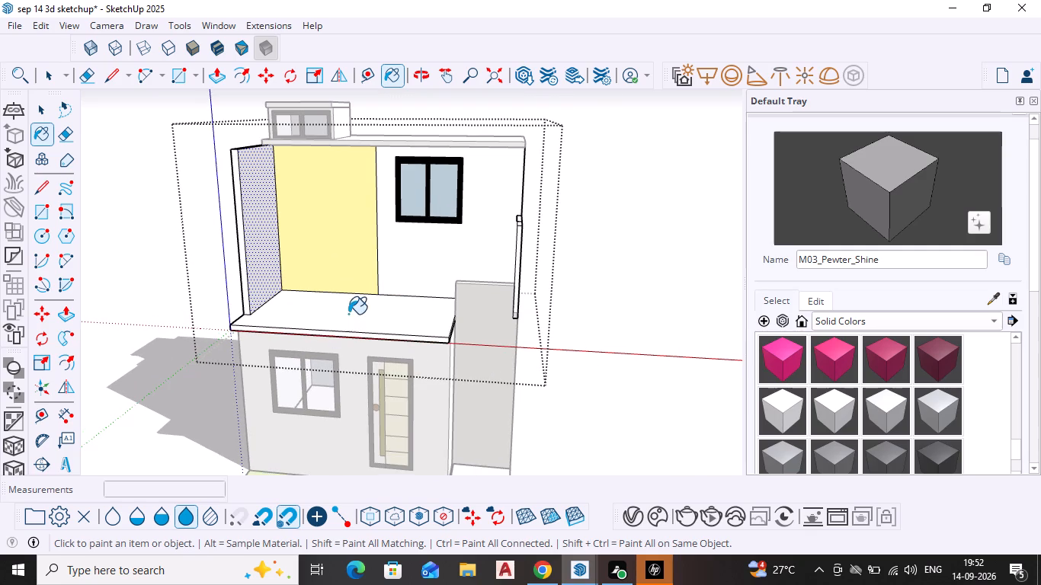
pyautogui.click(348, 307)
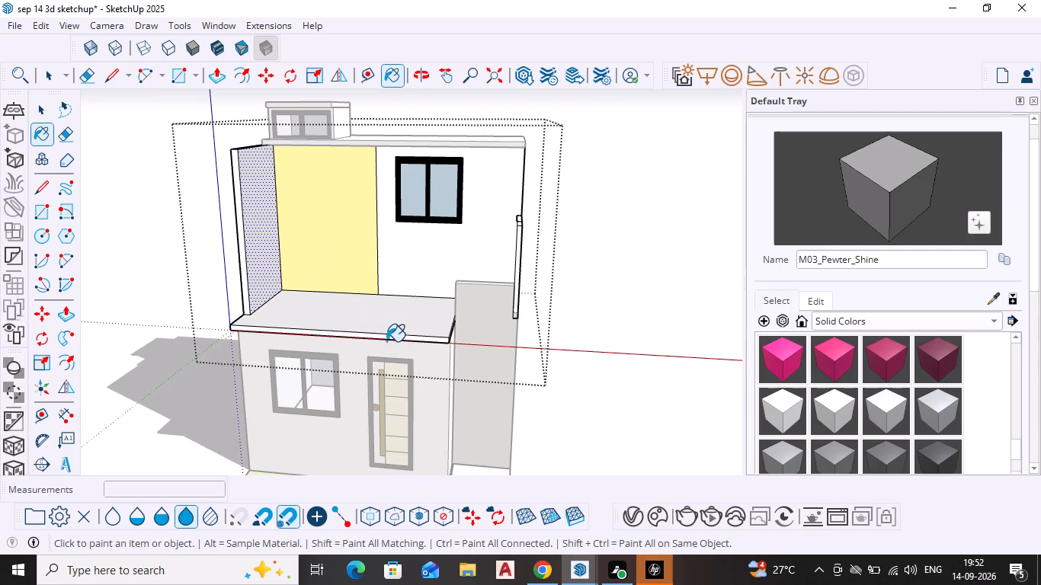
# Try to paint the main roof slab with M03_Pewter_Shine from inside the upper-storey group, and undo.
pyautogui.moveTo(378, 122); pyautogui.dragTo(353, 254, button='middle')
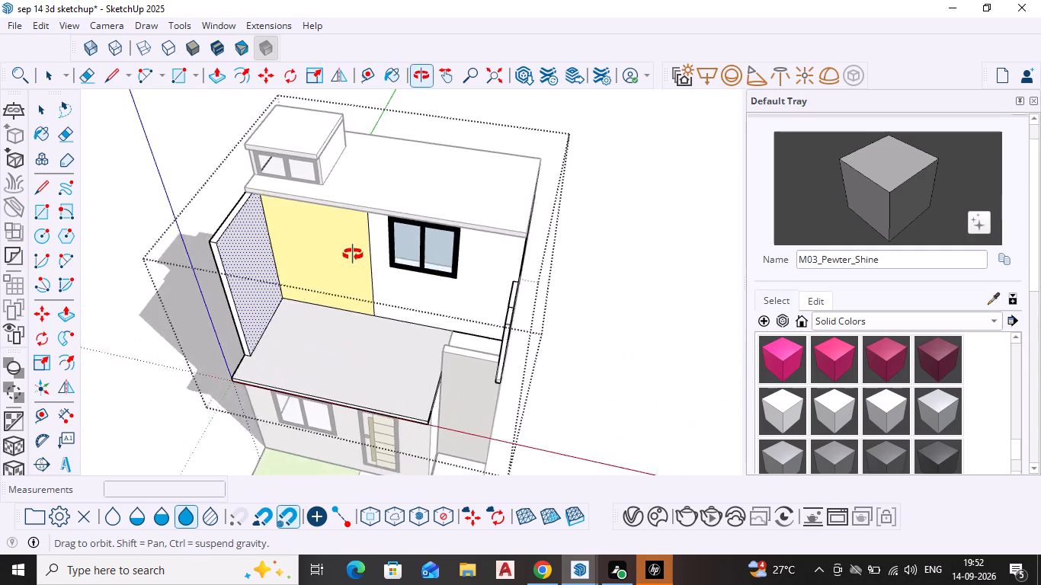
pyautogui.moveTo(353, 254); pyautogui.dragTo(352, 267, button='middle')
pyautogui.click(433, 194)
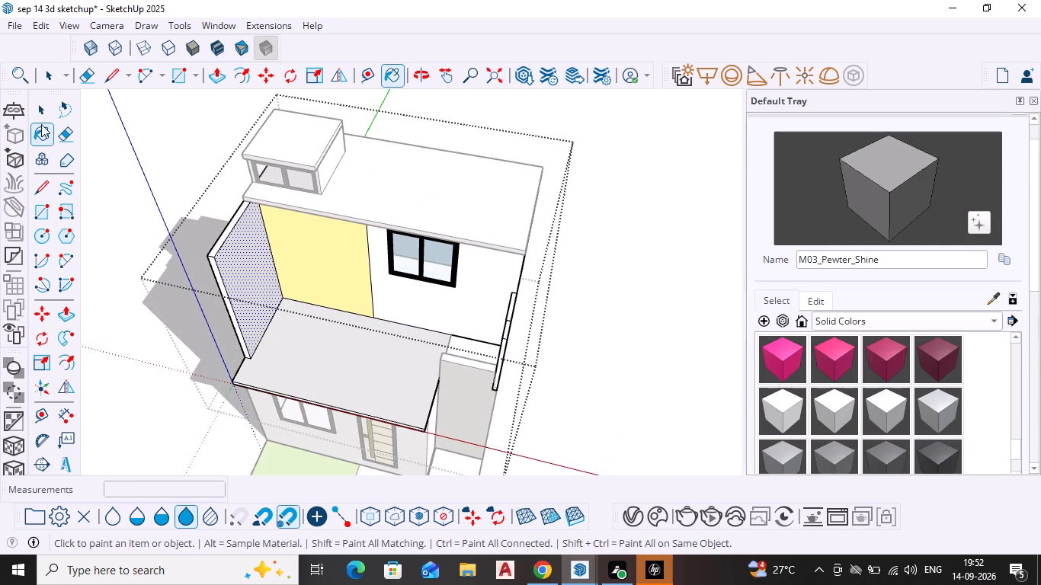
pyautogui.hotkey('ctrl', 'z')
# Stop painting and close the upper-storey group.
pyautogui.press('Escape')
pyautogui.press('space')
pyautogui.scroll(-2, 62, 138)
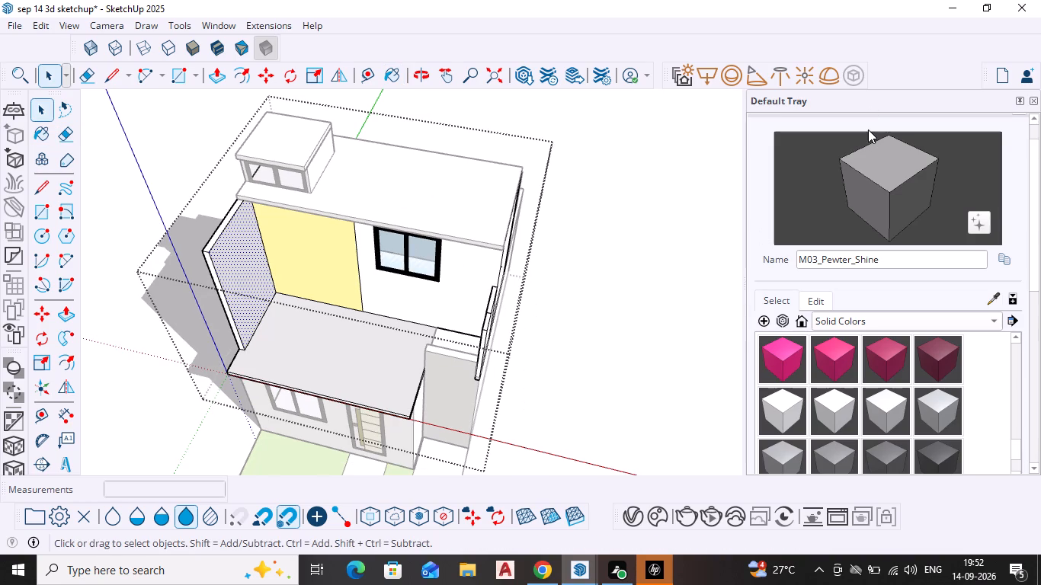
pyautogui.press('space')
pyautogui.click(716, 200)
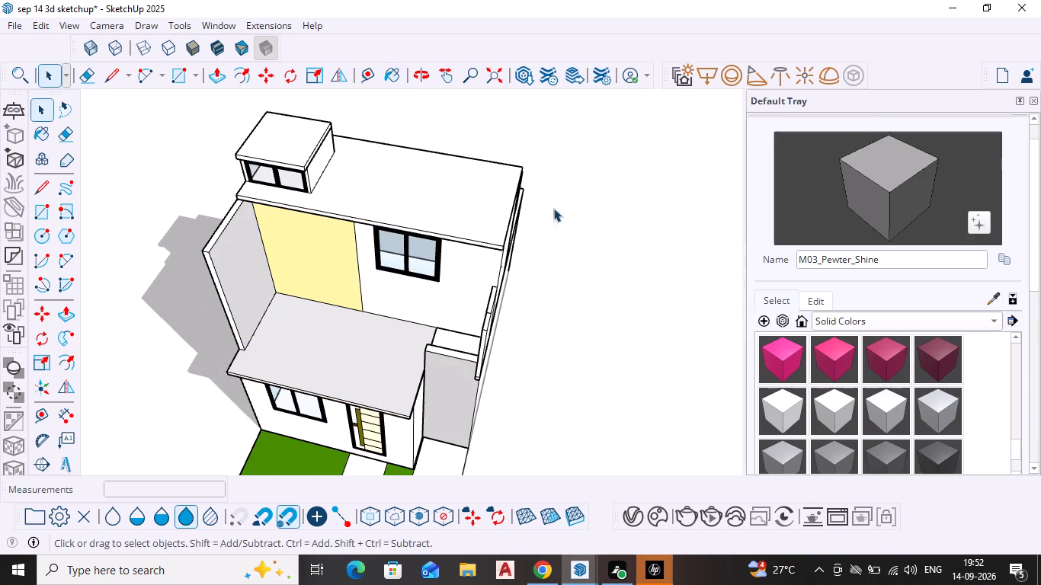
# Paint the top face of the small rooftop box and the main roof slab with M03_Pewter_Shine.
pyautogui.scroll(3, 321, 163)
pyautogui.click(275, 139)
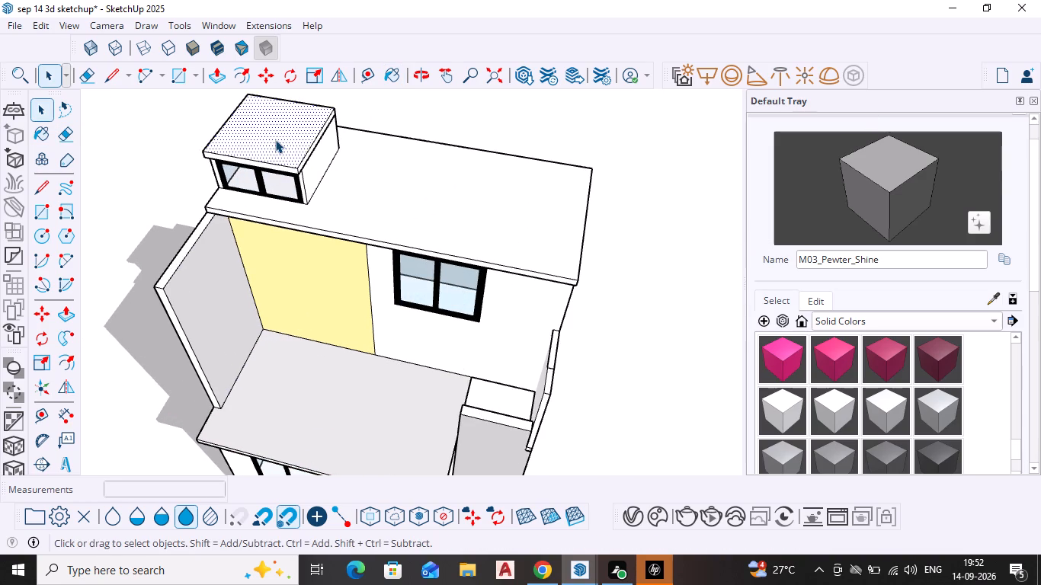
pyautogui.click(932, 408)
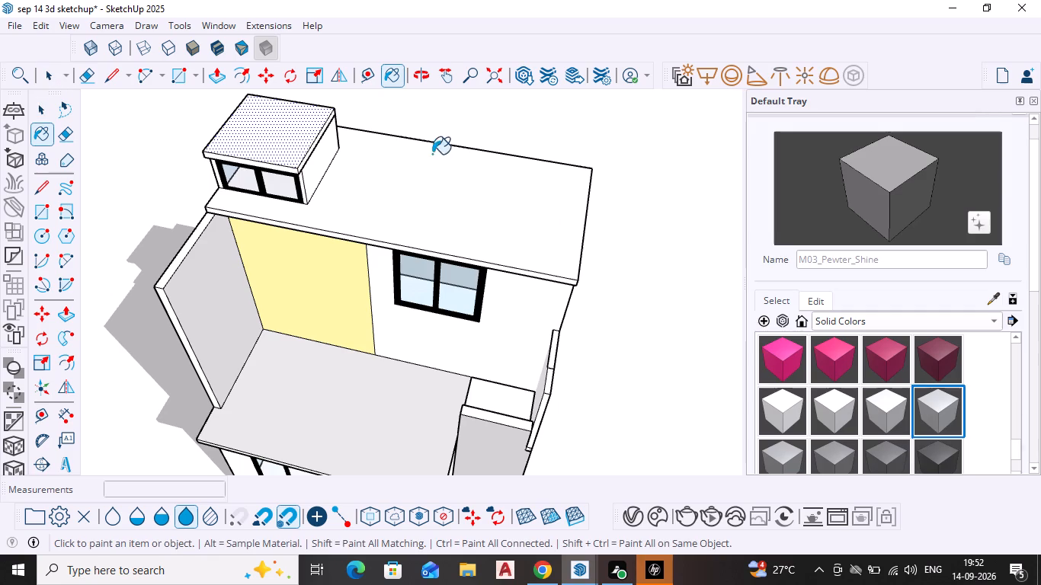
pyautogui.click(301, 136)
pyautogui.scroll(-1, 287, 206)
pyautogui.moveTo(284, 208); pyautogui.dragTo(362, 113, button='middle')
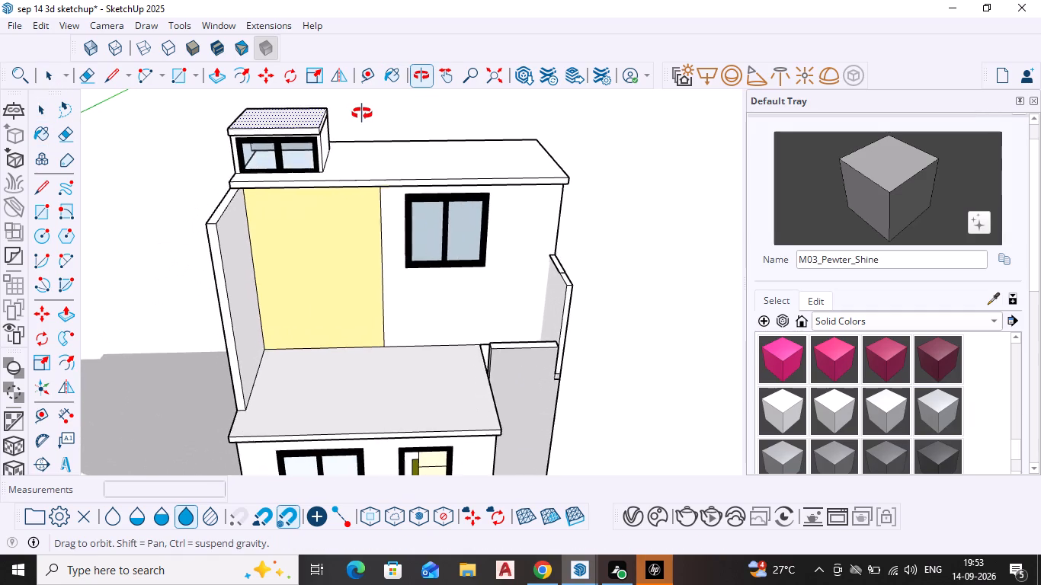
pyautogui.moveTo(362, 113); pyautogui.dragTo(364, 114, button='middle')
pyautogui.click(413, 155)
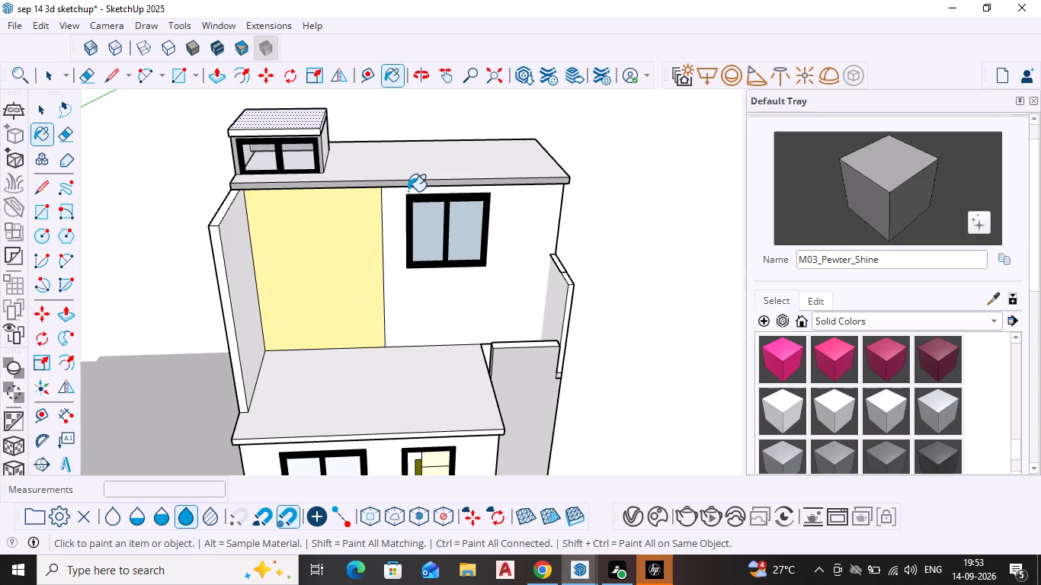
# Paint the long lower side wall and its front block beside the entrance door with M03_Pewter_Shine.
pyautogui.scroll(-4, 752, 289)
pyautogui.scroll(-3, 610, 344)
pyautogui.moveTo(602, 336); pyautogui.dragTo(584, 337, button='middle')
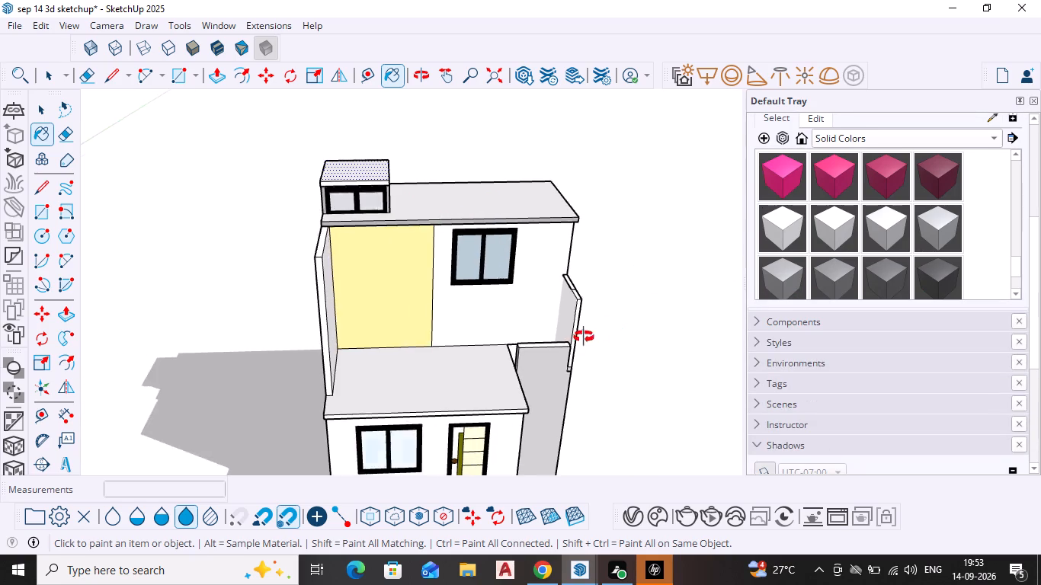
pyautogui.moveTo(584, 337); pyautogui.dragTo(493, 244, button='middle')
pyautogui.scroll(-7, 482, 254)
pyautogui.moveTo(510, 343); pyautogui.dragTo(508, 345, button='middle')
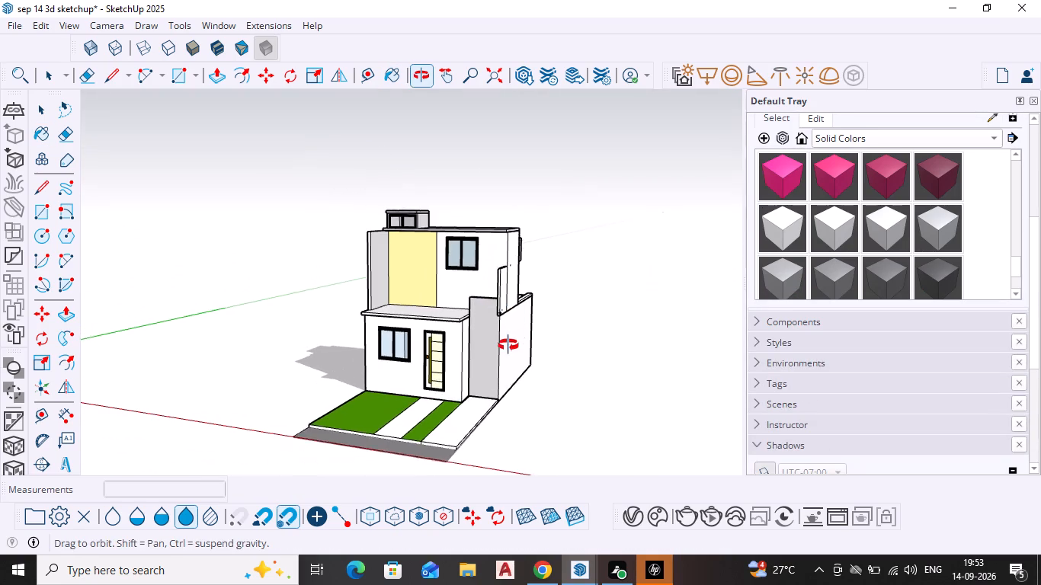
pyautogui.moveTo(508, 345); pyautogui.dragTo(488, 366, button='middle')
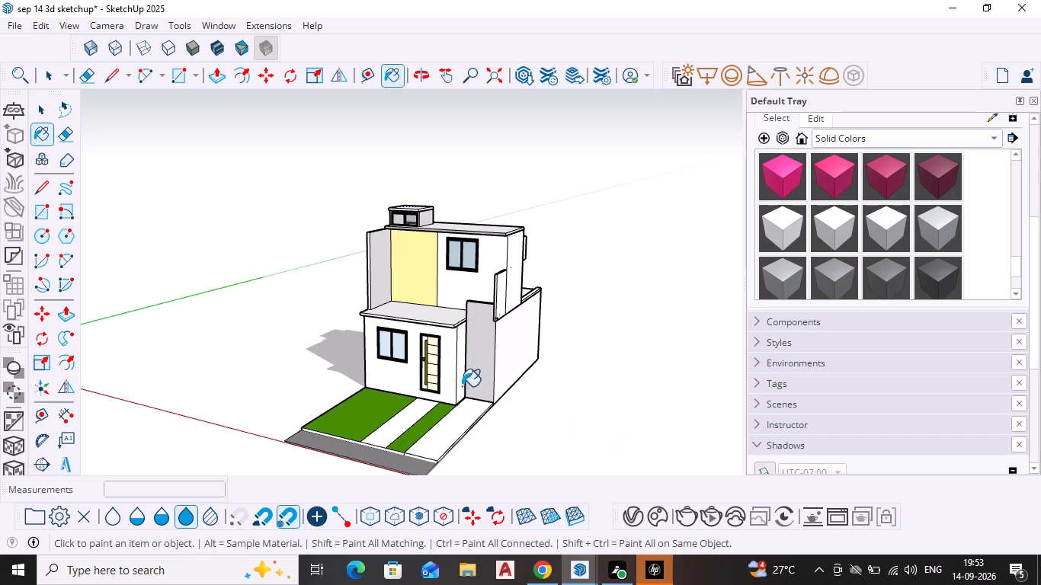
pyautogui.scroll(4, 478, 340)
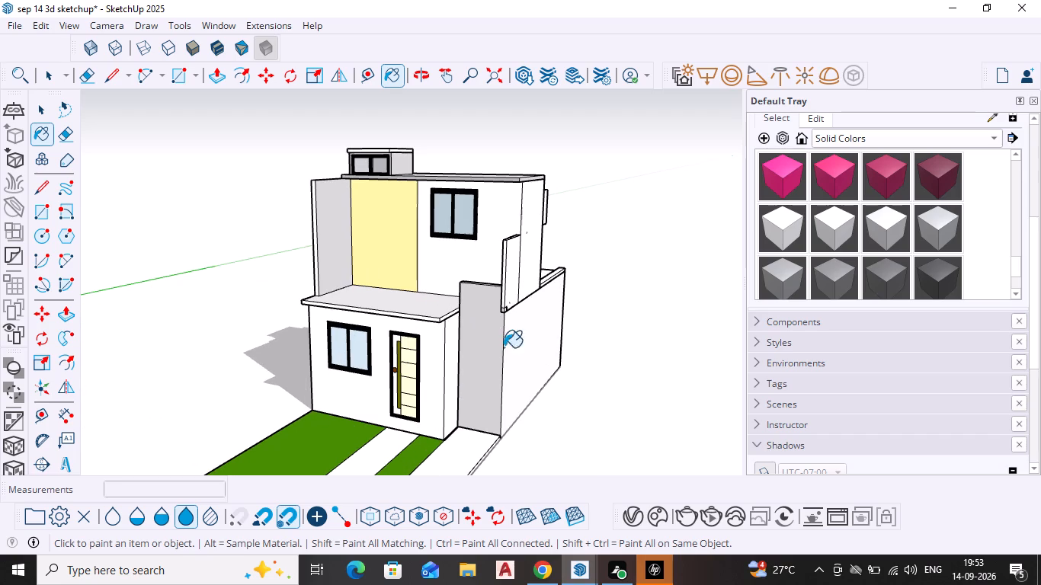
pyautogui.click(527, 344)
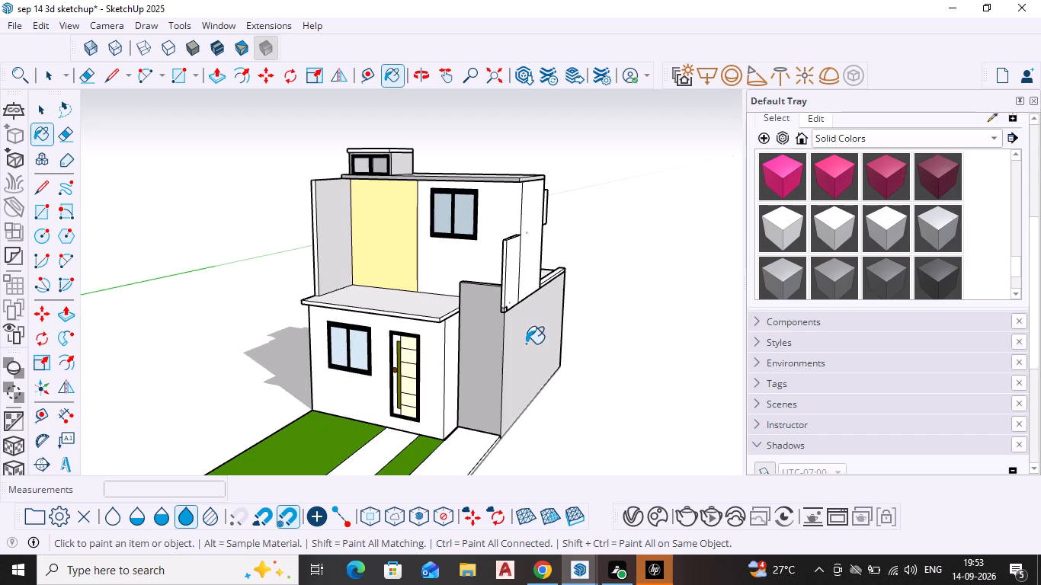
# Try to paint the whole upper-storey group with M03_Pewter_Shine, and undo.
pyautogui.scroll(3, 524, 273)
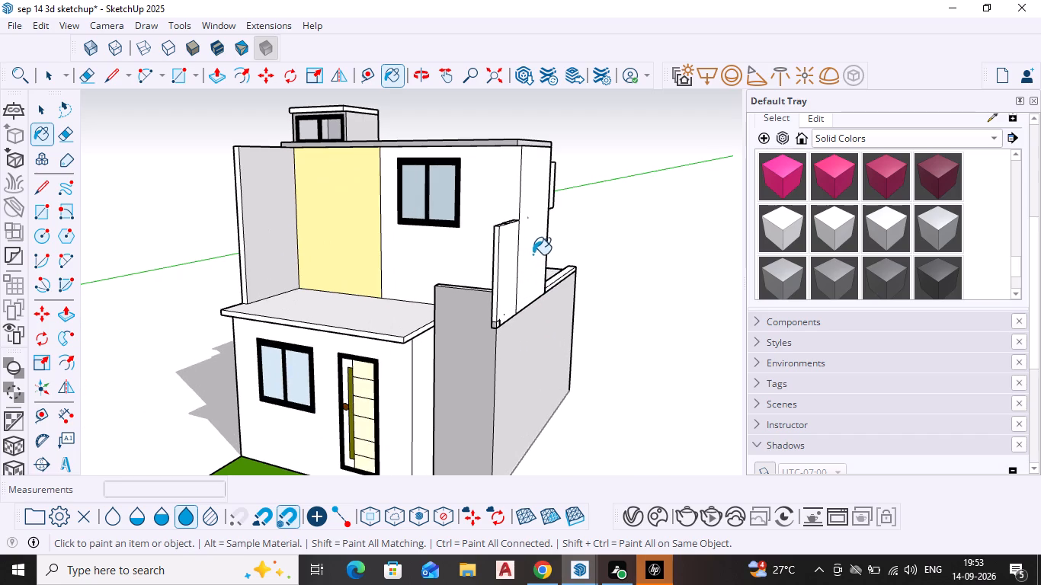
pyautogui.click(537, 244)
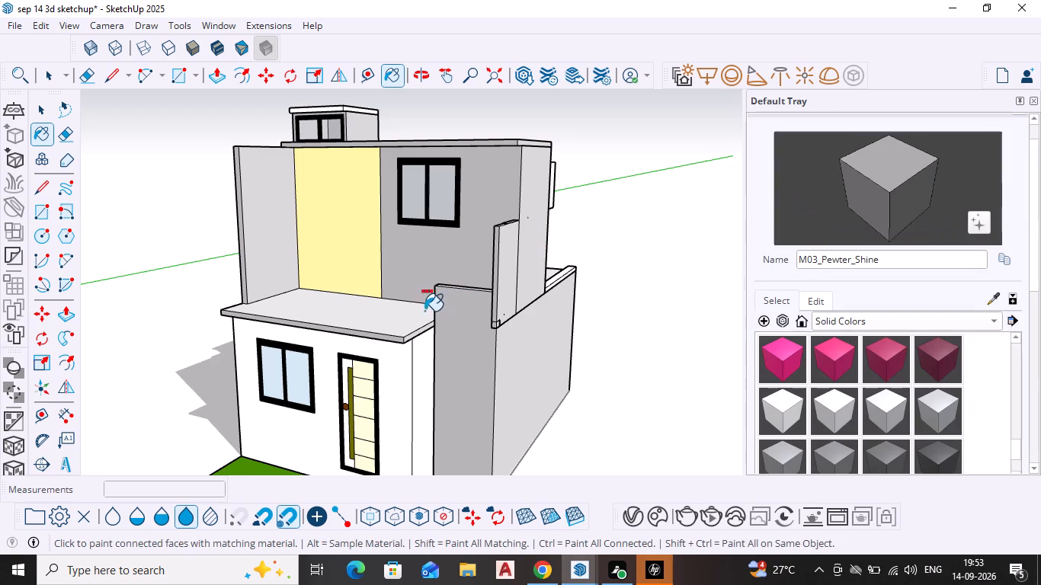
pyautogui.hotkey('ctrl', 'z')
# Inside the upper-storey group, paint the side wall and the adjoining low terrace side wall with M03_Pewter_Shine, and close the group.
pyautogui.press('space')
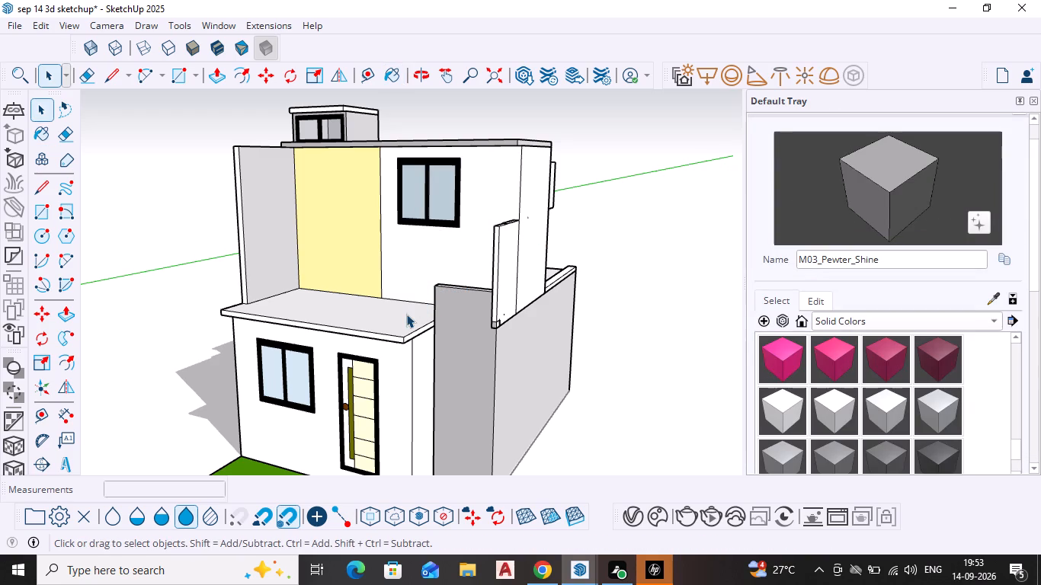
pyautogui.tripleClick(531, 256)
pyautogui.doubleClick(531, 256)
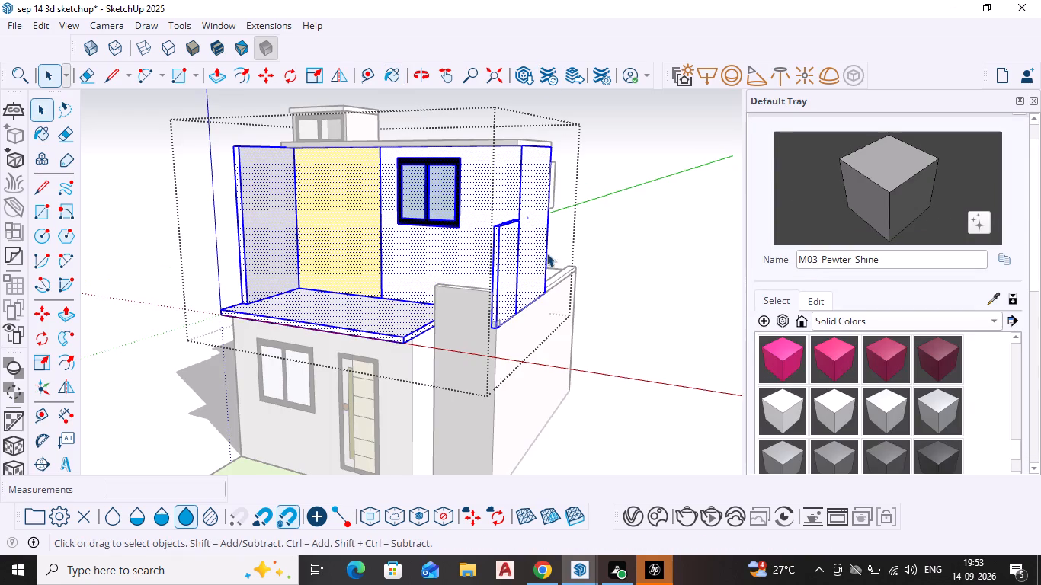
pyautogui.click(533, 273)
pyautogui.moveTo(533, 277); pyautogui.dragTo(429, 302, button='middle')
pyautogui.click(474, 288)
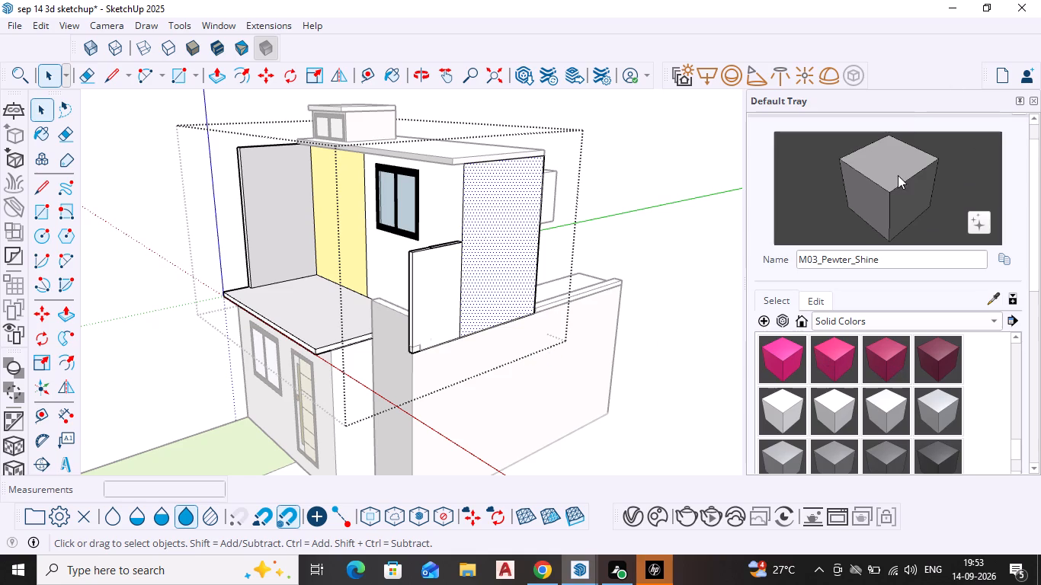
pyautogui.click(894, 200)
pyautogui.moveTo(511, 290); pyautogui.dragTo(505, 283)
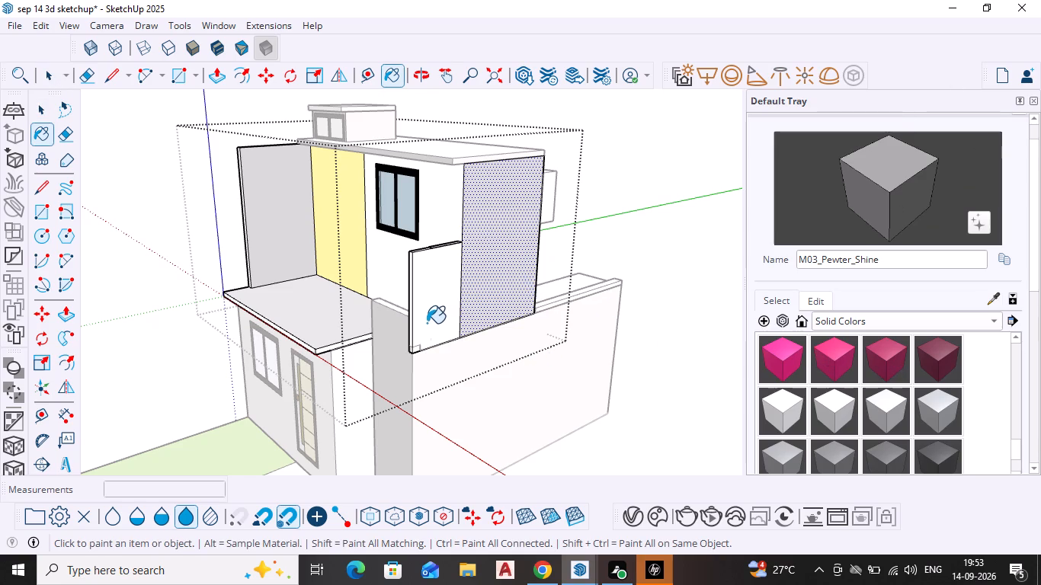
pyautogui.click(424, 312)
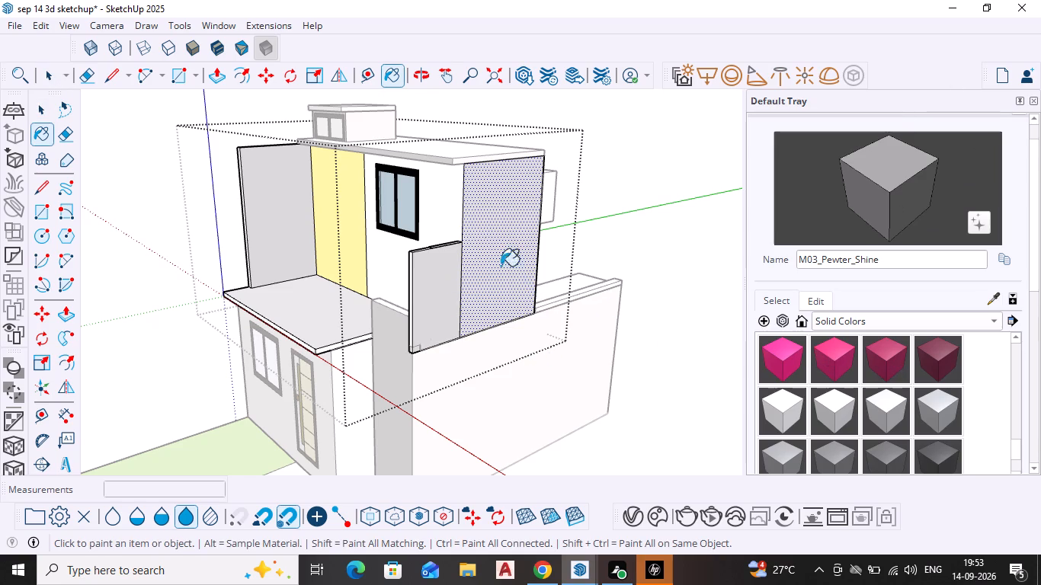
pyautogui.click(549, 209)
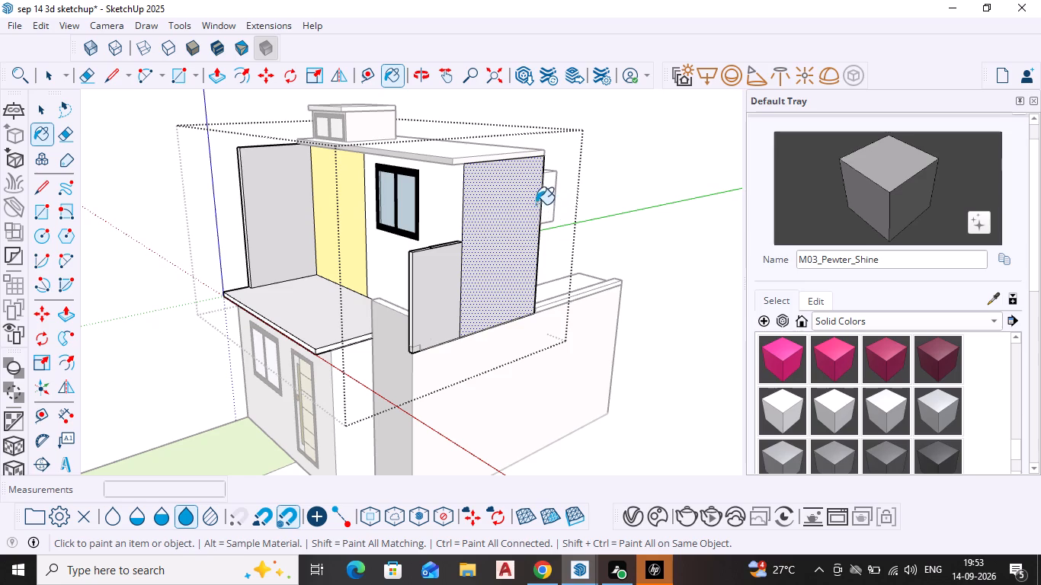
pyautogui.press('space')
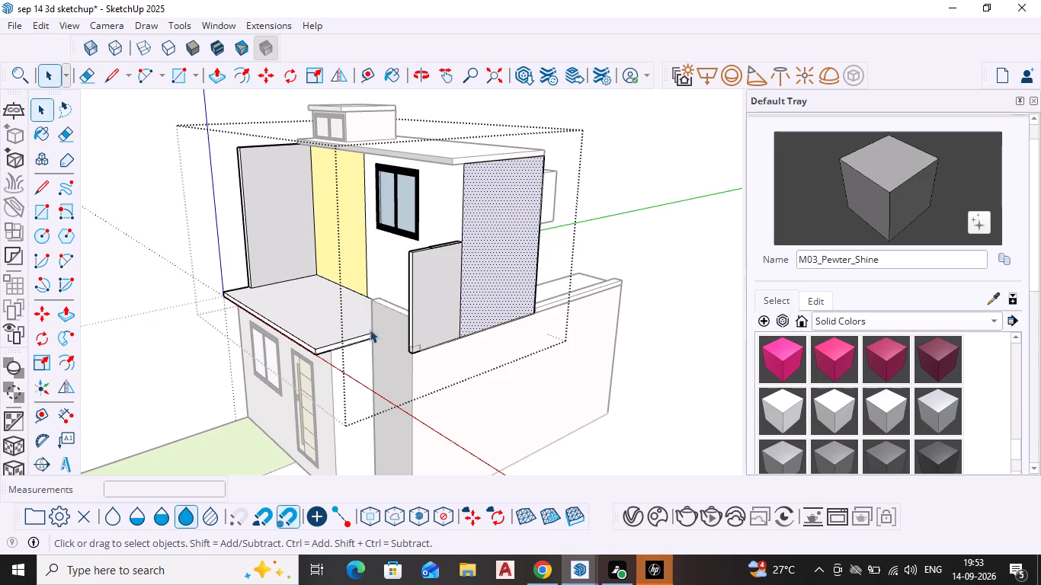
pyautogui.doubleClick(684, 228)
# Paint the small box projecting from the rear of the upper storey with M03_Pewter_Shine and stop painting.
pyautogui.scroll(3, 565, 209)
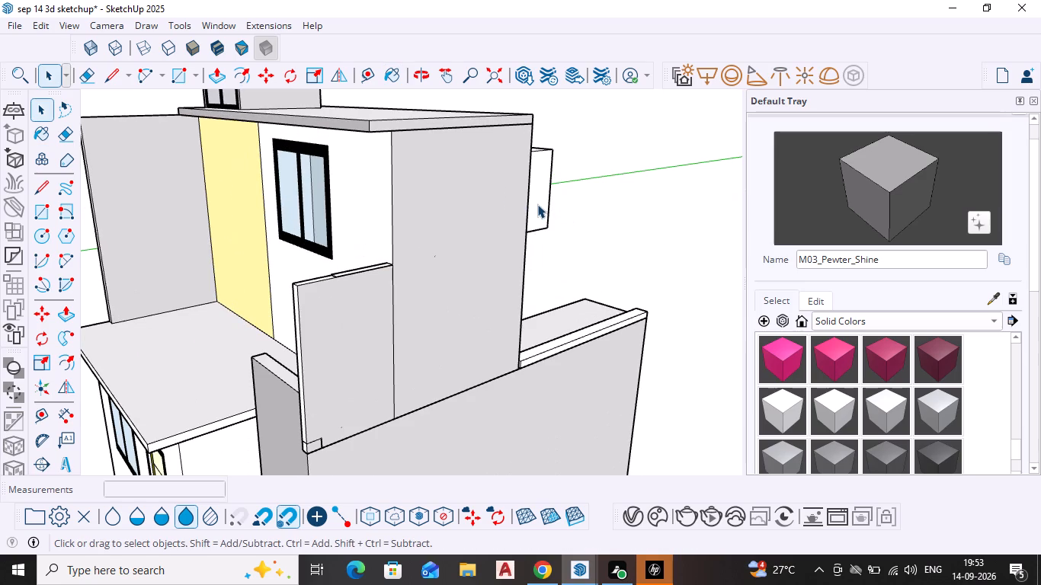
pyautogui.doubleClick(537, 204)
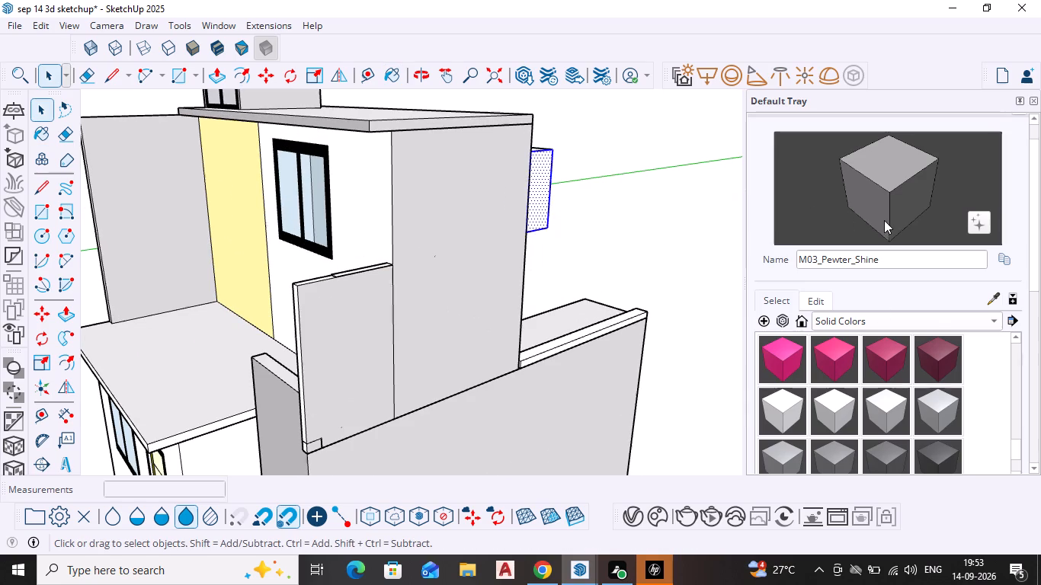
pyautogui.click(886, 216)
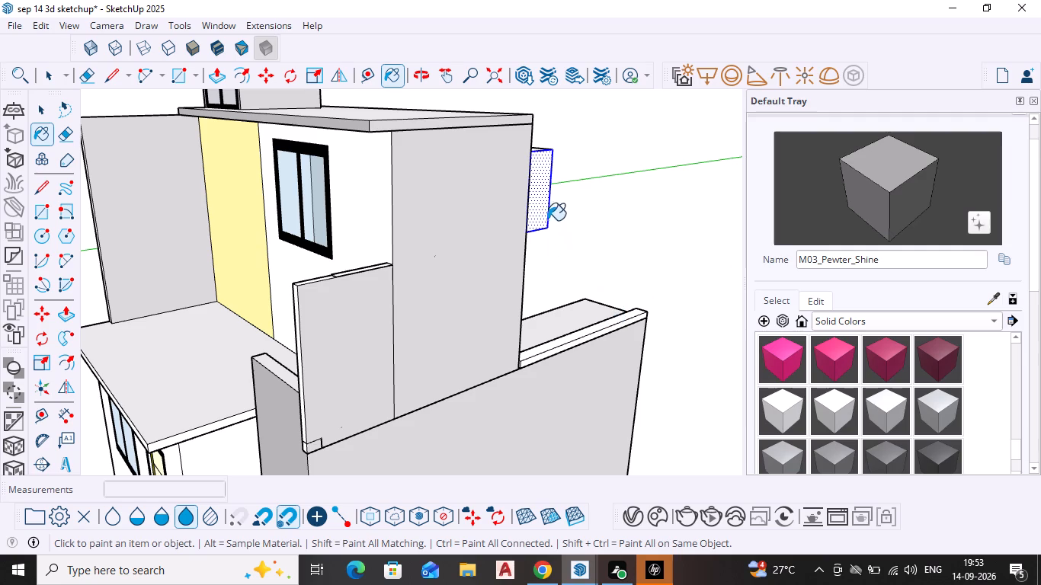
pyautogui.click(540, 200)
pyautogui.scroll(-9, 534, 251)
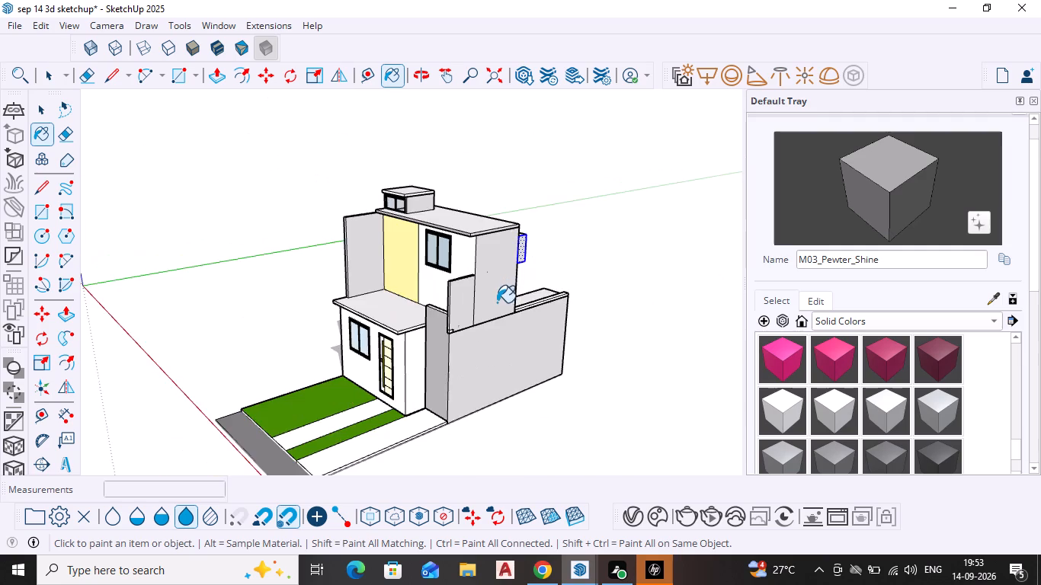
pyautogui.moveTo(496, 309); pyautogui.dragTo(596, 300, button='middle')
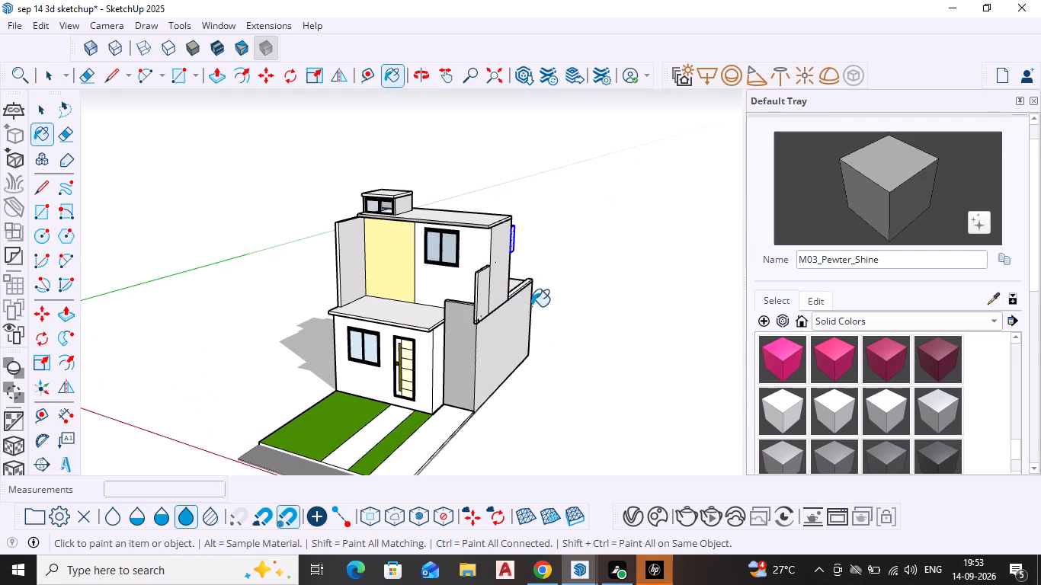
pyautogui.press('Escape')
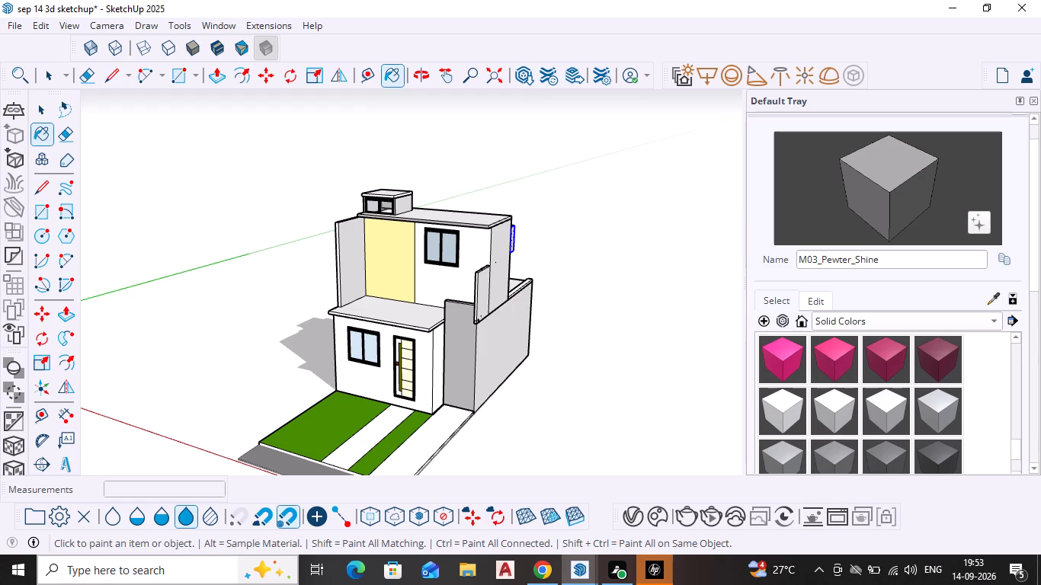
pyautogui.press('Escape')
pyautogui.press('space')
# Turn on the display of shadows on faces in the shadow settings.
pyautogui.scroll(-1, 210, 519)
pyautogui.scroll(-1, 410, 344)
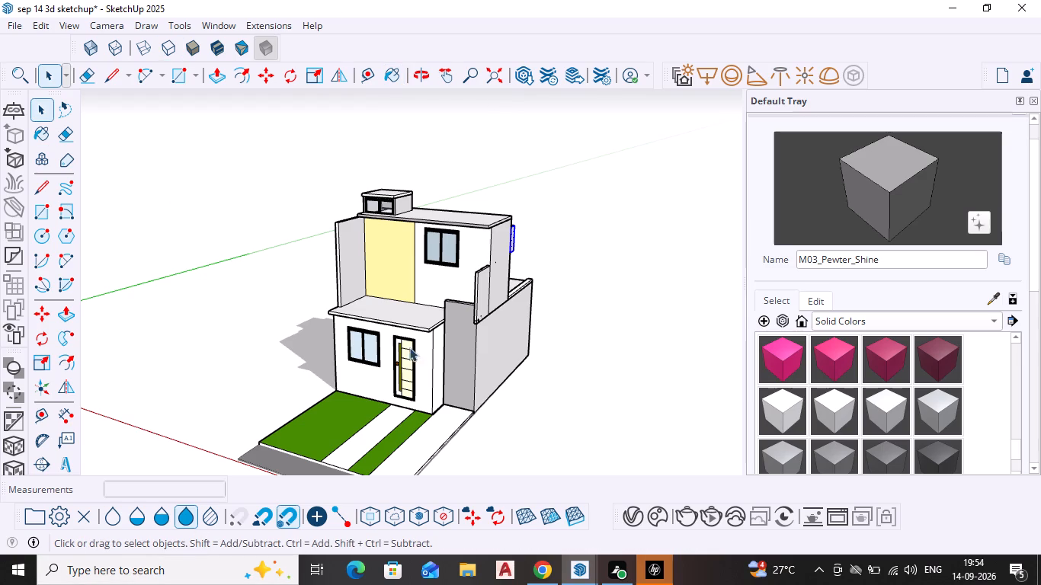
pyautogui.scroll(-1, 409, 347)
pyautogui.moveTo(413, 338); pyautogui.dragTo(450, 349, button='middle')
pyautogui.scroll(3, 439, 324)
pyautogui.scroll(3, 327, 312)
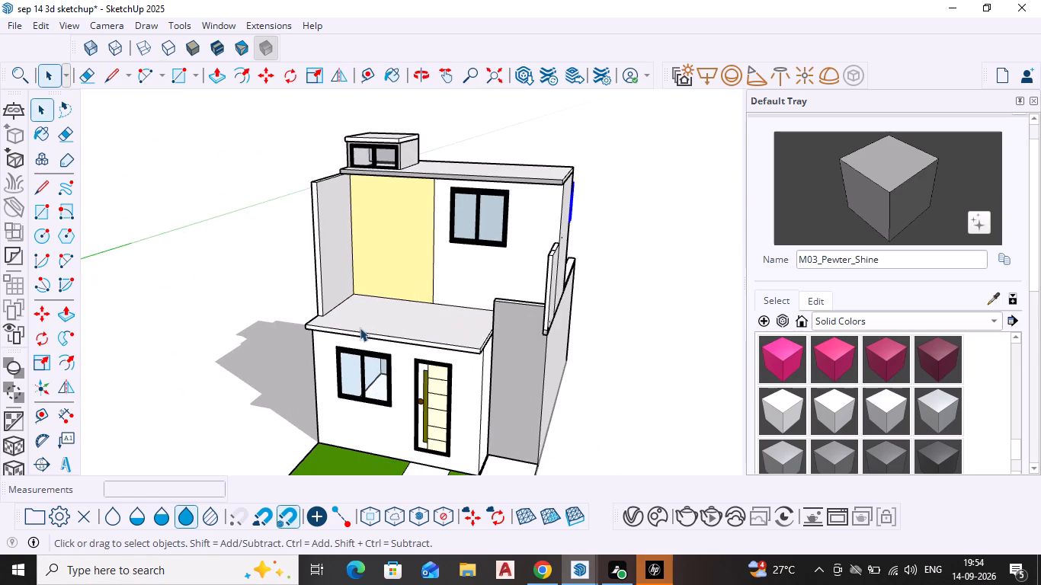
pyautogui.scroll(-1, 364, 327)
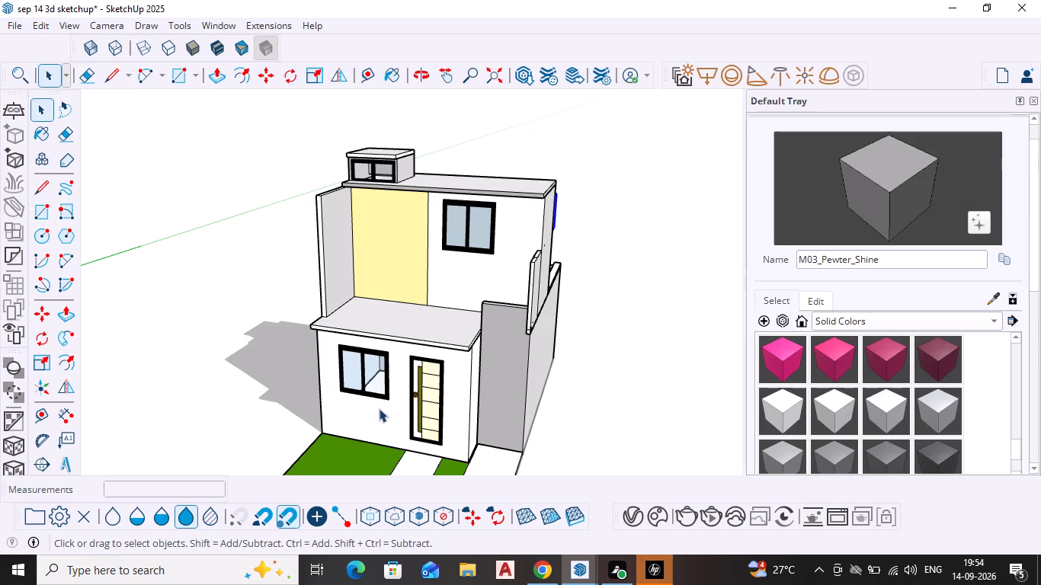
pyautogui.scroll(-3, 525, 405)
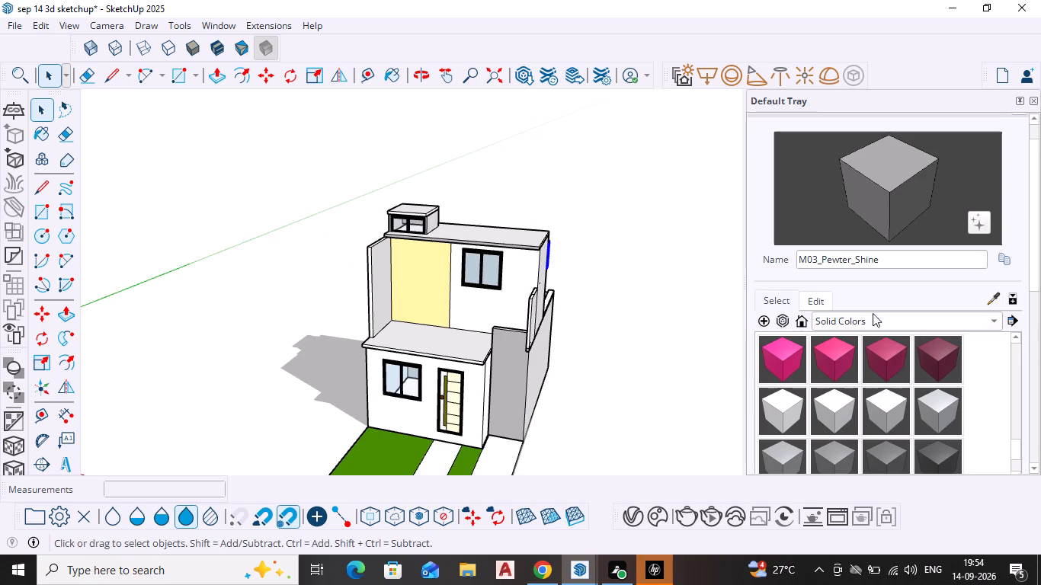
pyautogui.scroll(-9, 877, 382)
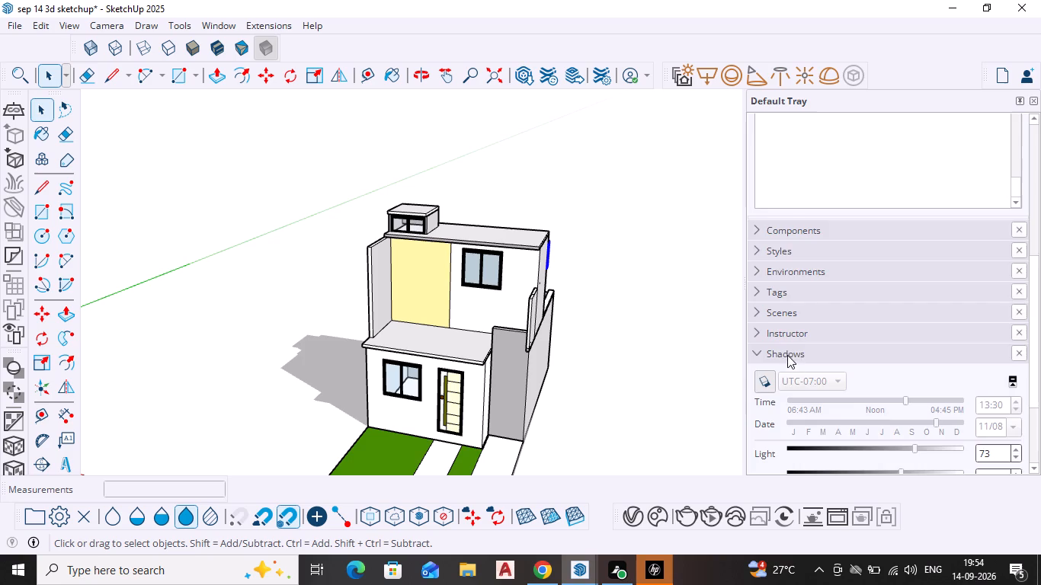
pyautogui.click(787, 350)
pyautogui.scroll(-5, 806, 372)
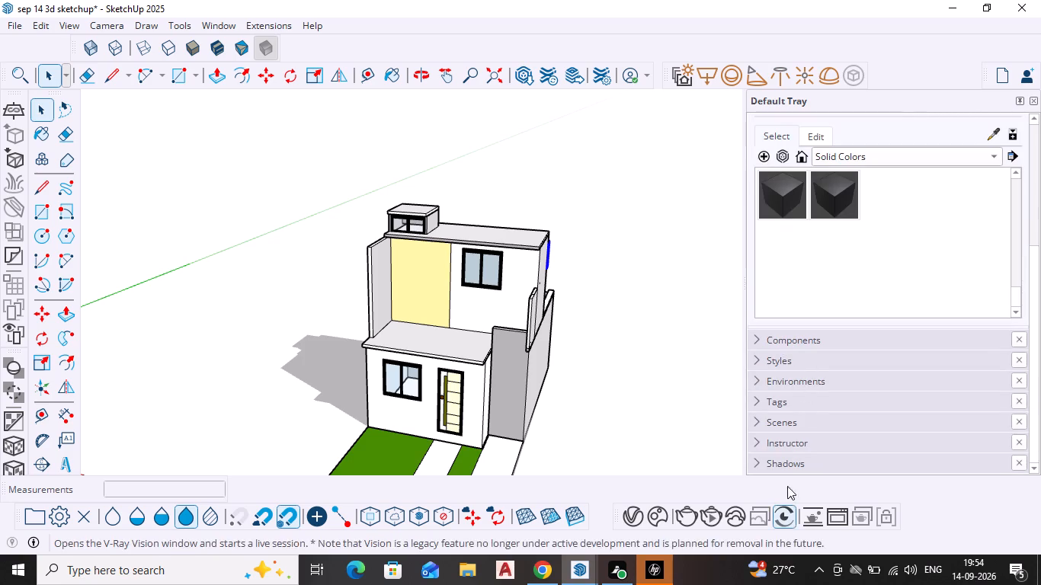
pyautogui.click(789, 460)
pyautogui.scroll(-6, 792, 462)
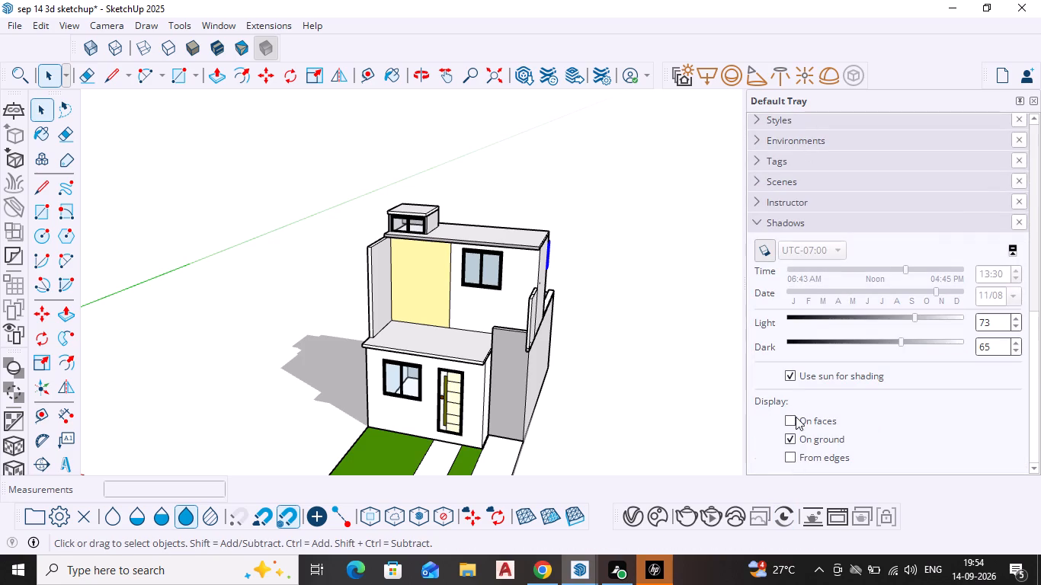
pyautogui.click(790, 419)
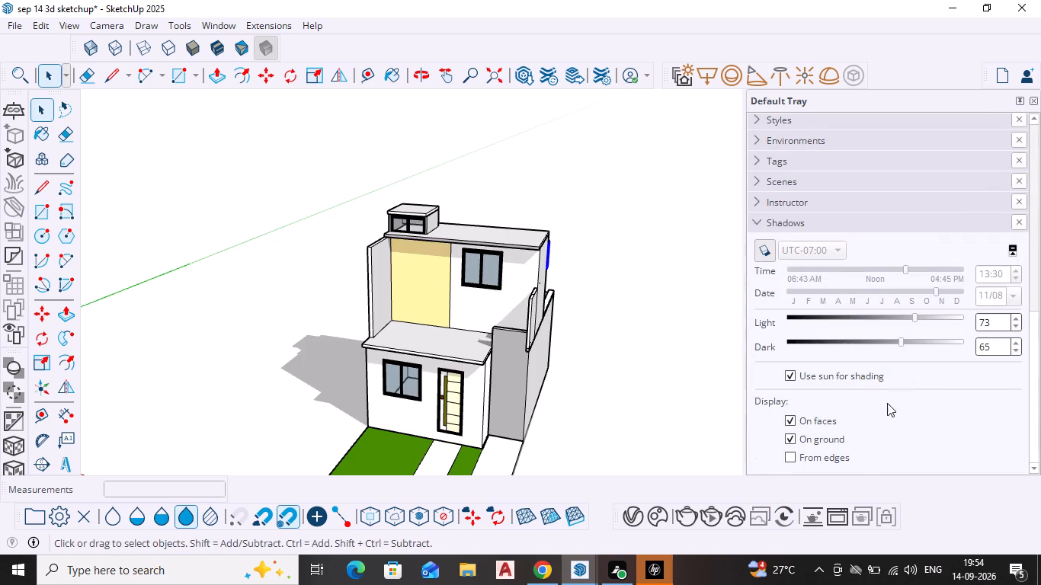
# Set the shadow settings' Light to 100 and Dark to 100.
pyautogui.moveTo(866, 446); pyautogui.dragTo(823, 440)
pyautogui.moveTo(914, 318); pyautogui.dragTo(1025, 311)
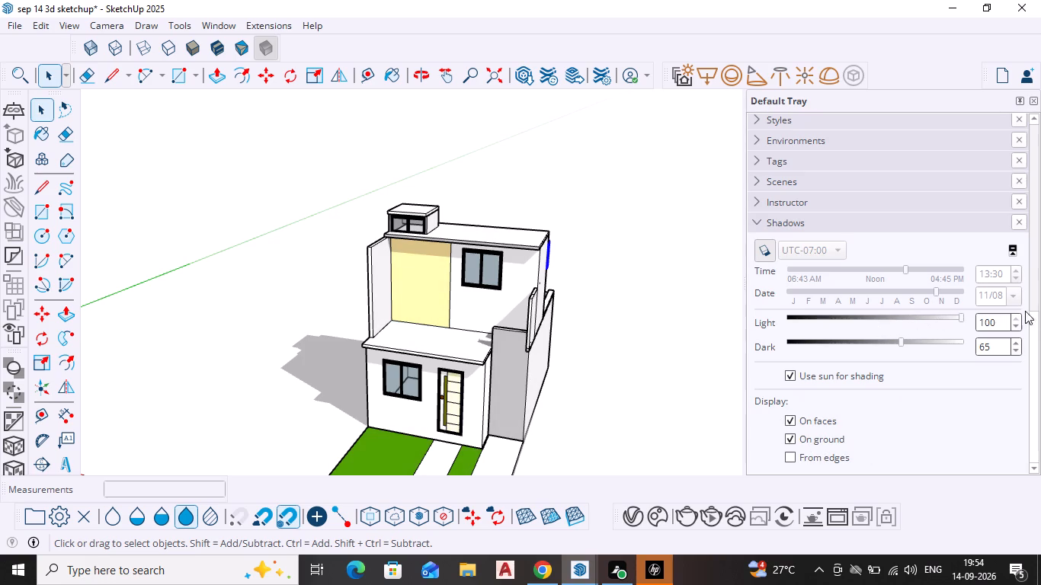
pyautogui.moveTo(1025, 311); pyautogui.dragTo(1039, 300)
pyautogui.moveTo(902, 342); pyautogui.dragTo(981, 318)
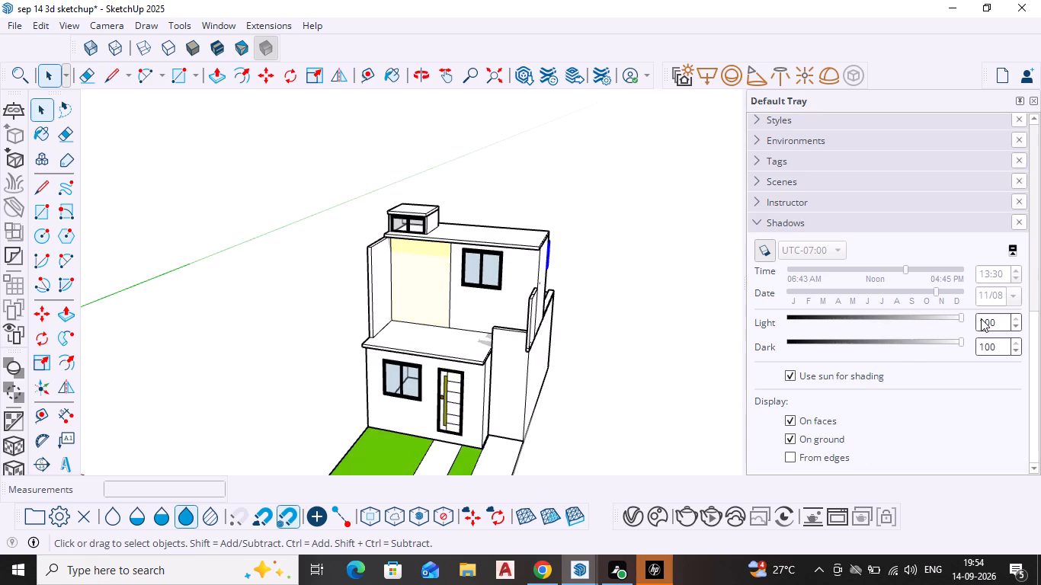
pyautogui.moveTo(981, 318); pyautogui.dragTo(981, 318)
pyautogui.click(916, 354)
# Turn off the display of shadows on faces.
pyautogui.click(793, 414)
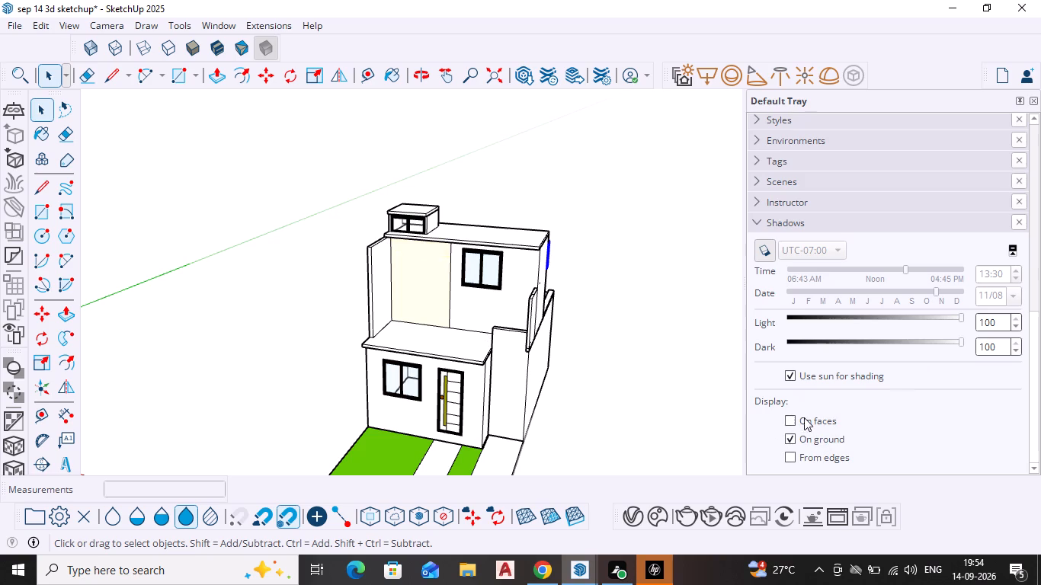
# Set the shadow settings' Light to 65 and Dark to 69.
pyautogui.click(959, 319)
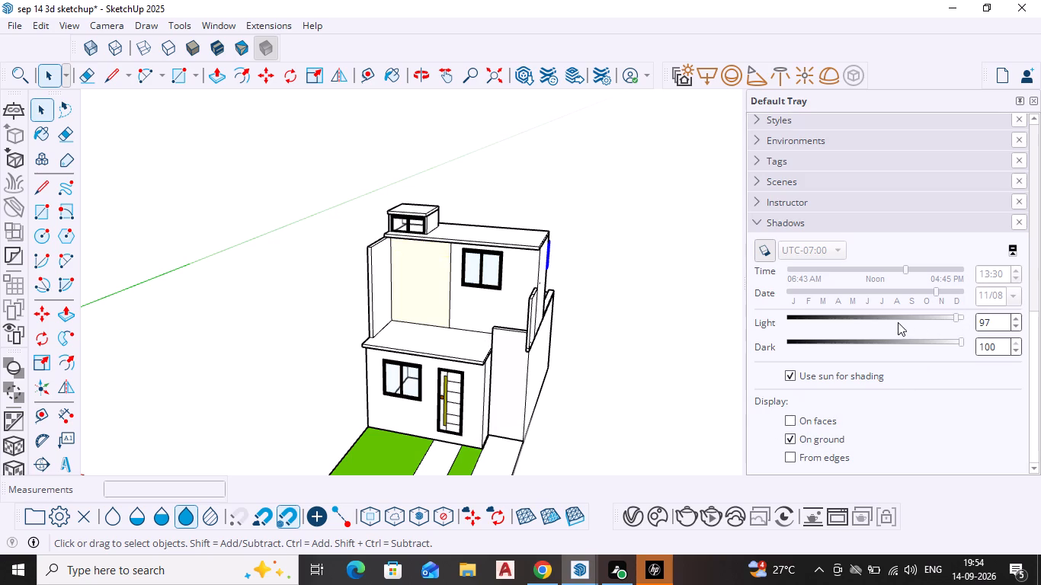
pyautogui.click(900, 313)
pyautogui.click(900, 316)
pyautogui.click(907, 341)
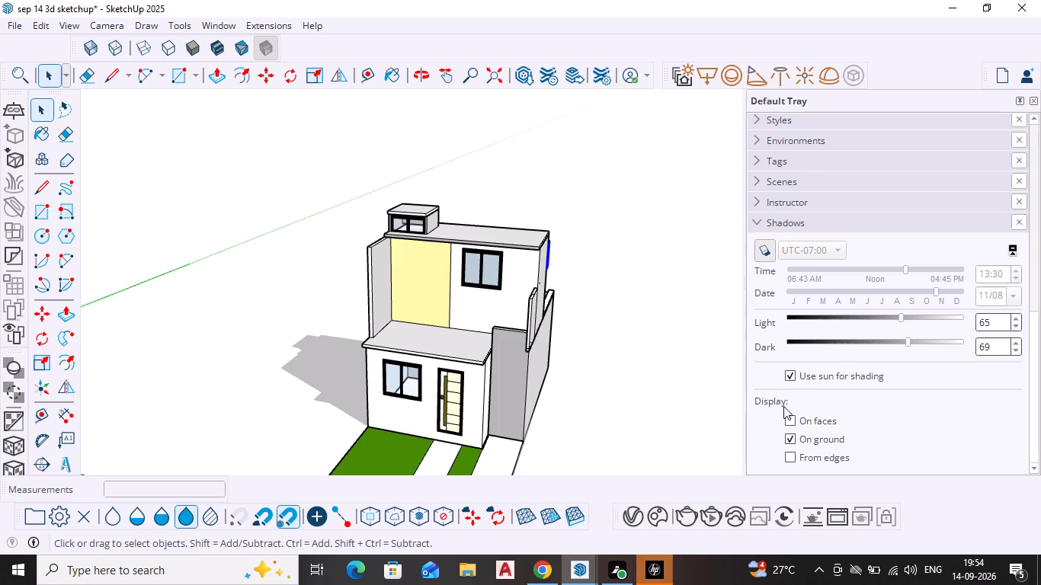
# Set the shadow settings' Light to 100 and Dark to 99, and clear the selection.
pyautogui.click(962, 314)
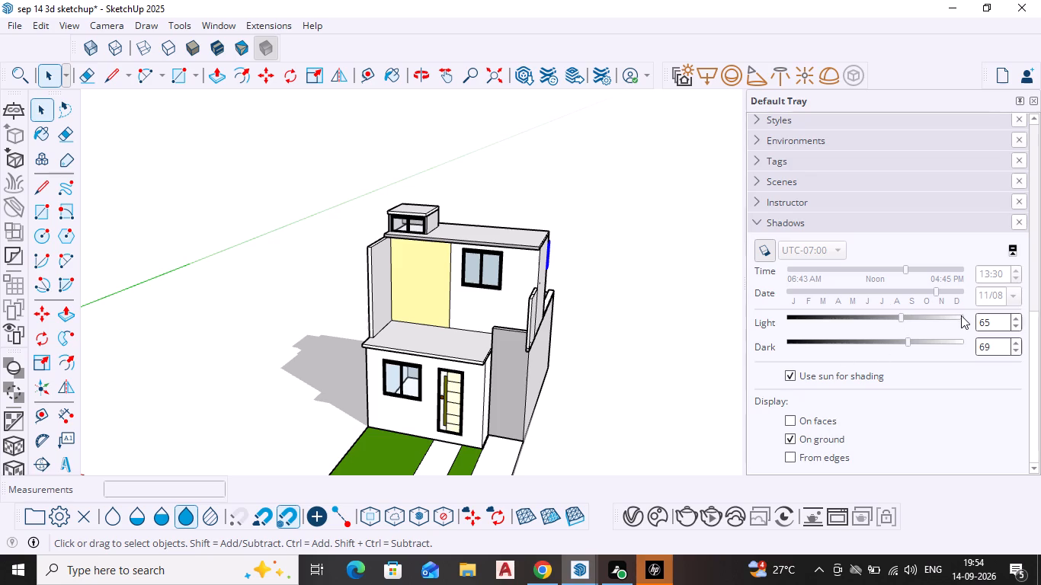
pyautogui.click(960, 316)
pyautogui.click(957, 340)
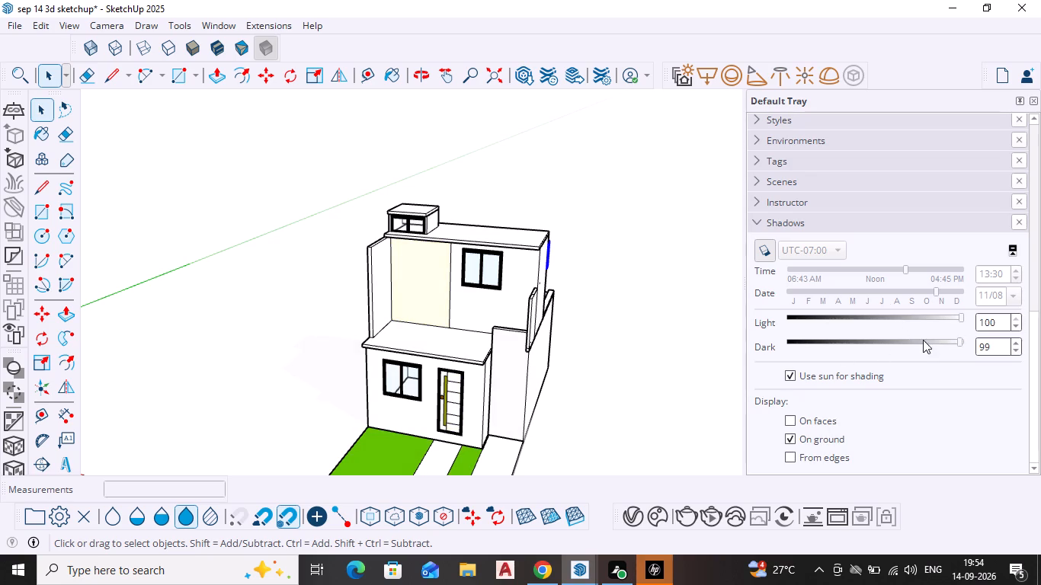
pyautogui.click(705, 306)
pyautogui.scroll(-3, 559, 369)
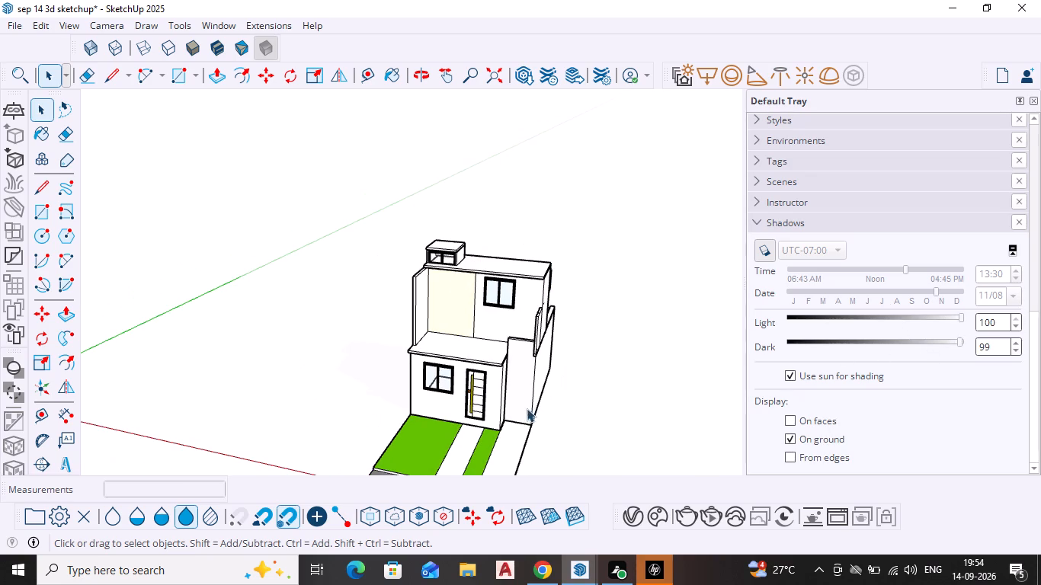
pyautogui.keyDown('shift'); pyautogui.moveTo(546, 366); pyautogui.dragTo(546, 283, button='middle'); pyautogui.keyUp('shift')
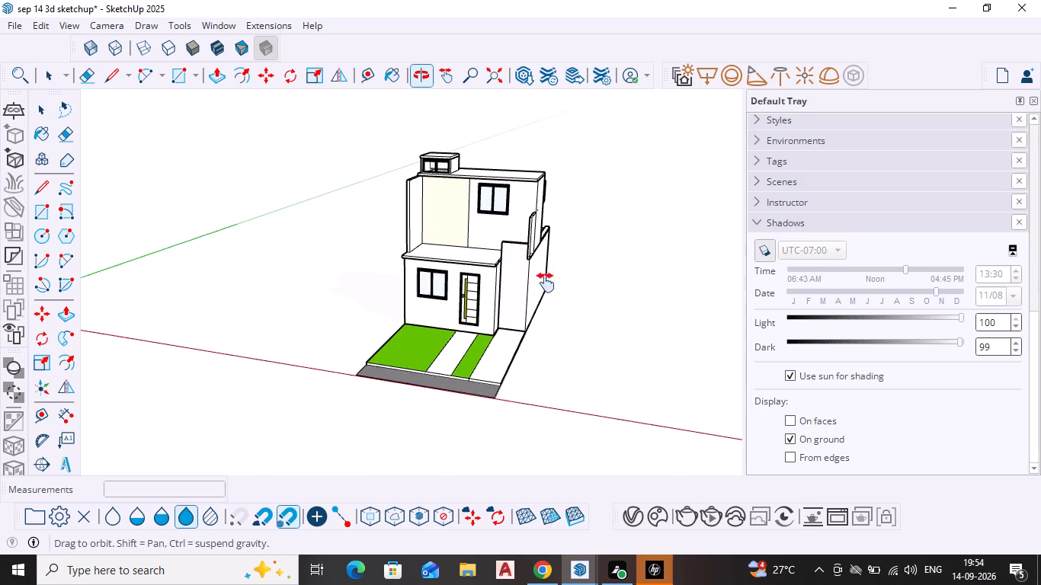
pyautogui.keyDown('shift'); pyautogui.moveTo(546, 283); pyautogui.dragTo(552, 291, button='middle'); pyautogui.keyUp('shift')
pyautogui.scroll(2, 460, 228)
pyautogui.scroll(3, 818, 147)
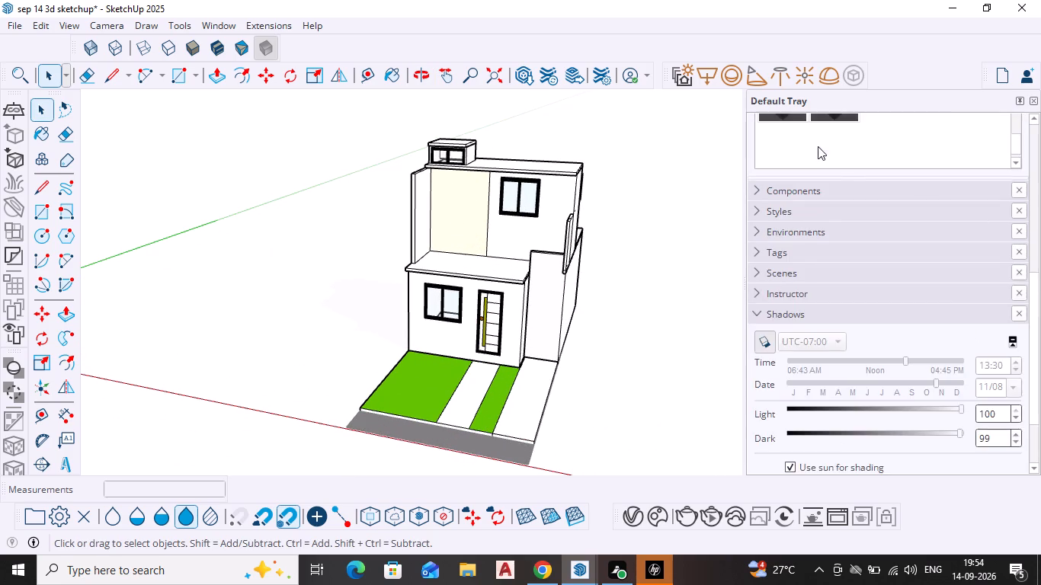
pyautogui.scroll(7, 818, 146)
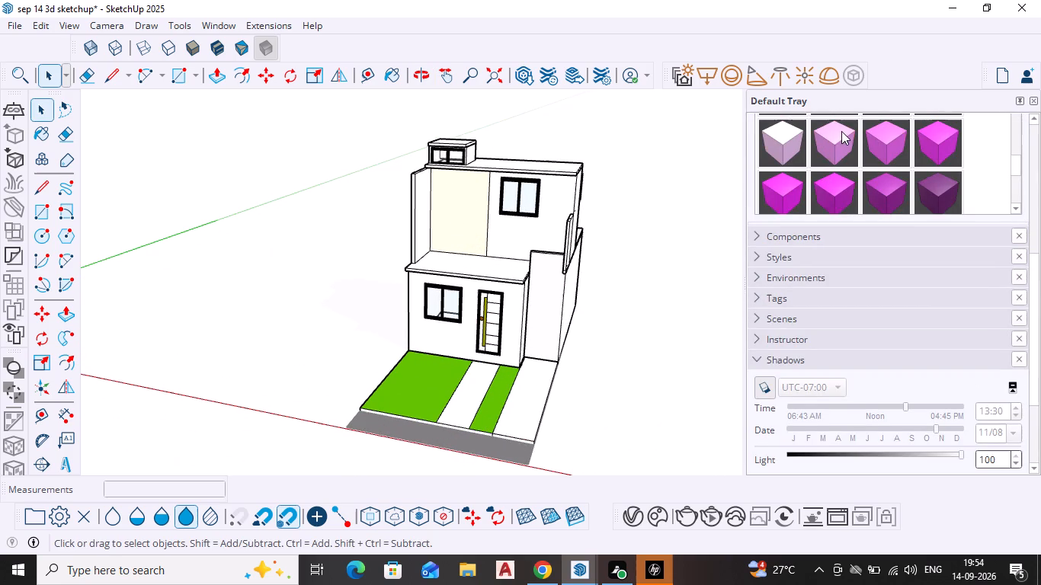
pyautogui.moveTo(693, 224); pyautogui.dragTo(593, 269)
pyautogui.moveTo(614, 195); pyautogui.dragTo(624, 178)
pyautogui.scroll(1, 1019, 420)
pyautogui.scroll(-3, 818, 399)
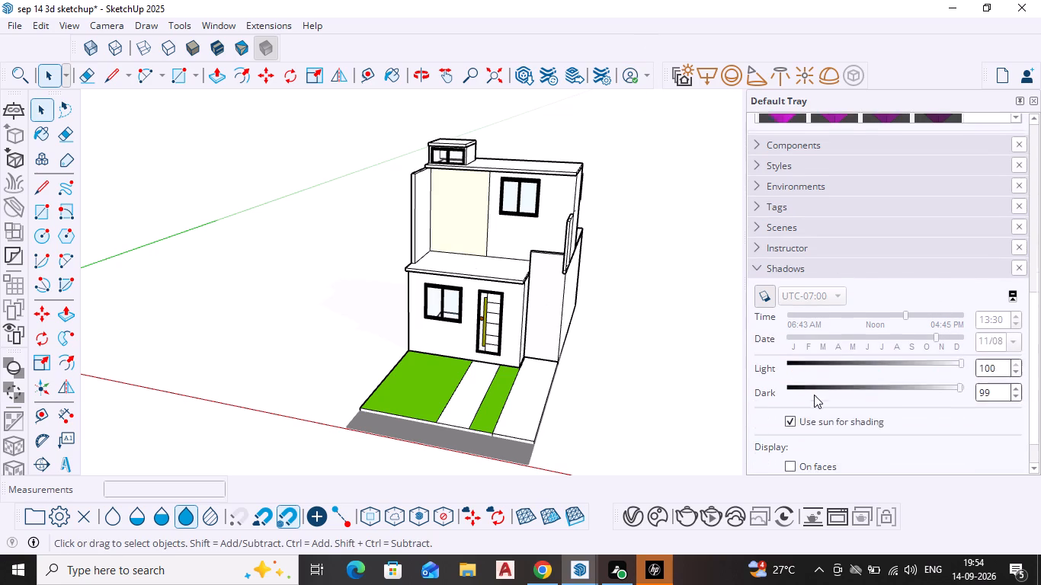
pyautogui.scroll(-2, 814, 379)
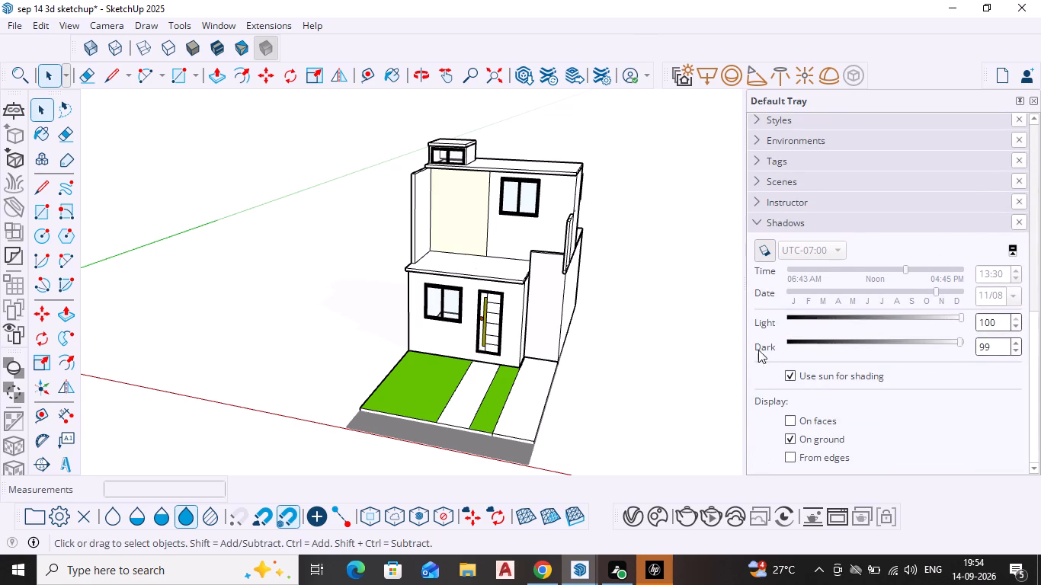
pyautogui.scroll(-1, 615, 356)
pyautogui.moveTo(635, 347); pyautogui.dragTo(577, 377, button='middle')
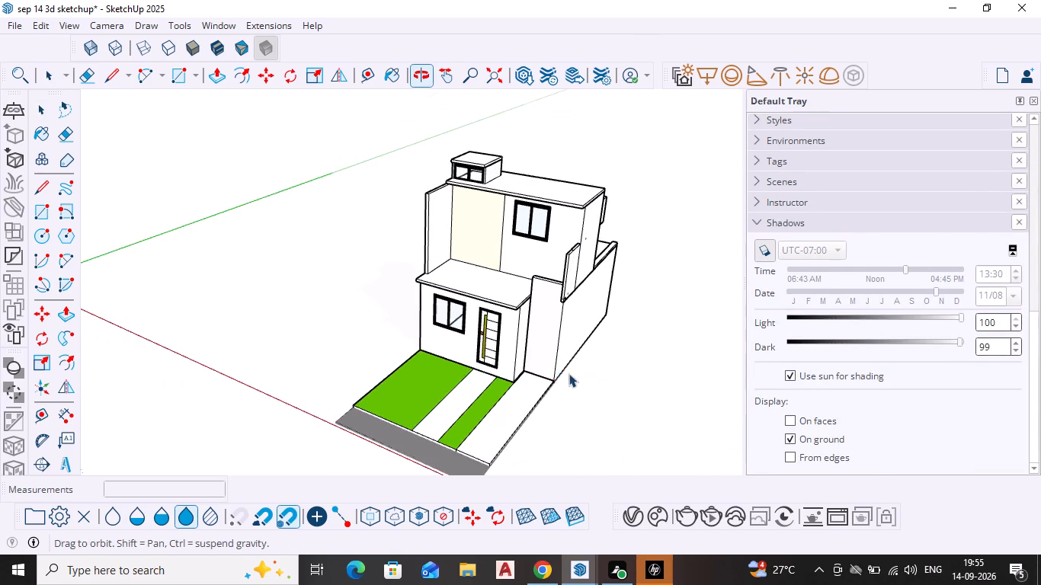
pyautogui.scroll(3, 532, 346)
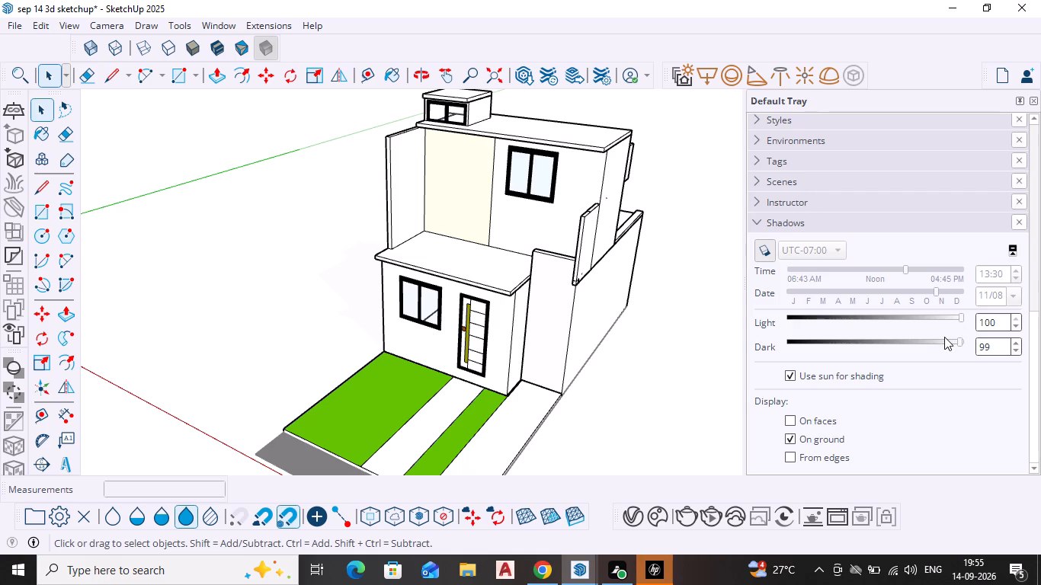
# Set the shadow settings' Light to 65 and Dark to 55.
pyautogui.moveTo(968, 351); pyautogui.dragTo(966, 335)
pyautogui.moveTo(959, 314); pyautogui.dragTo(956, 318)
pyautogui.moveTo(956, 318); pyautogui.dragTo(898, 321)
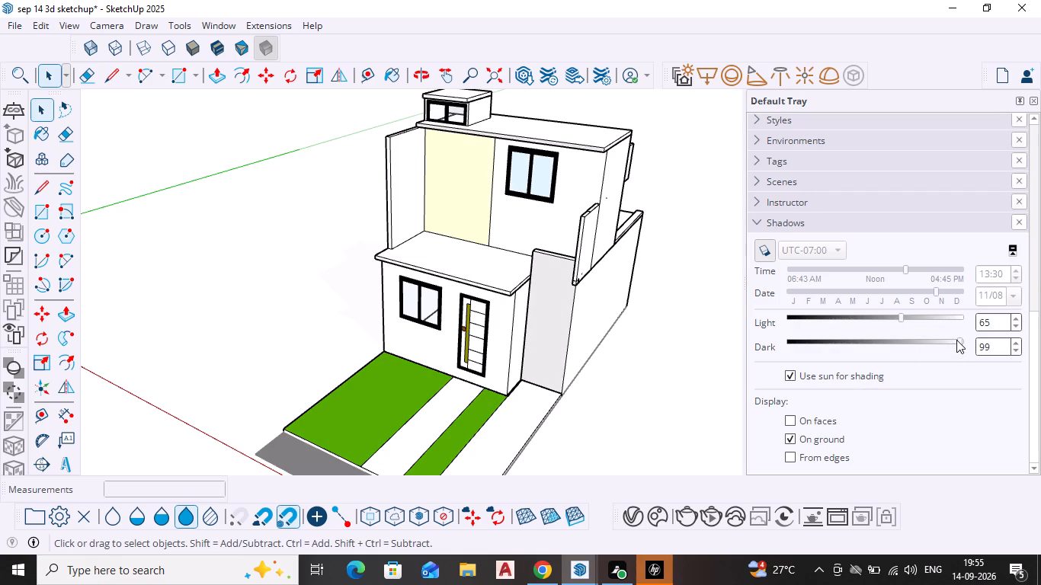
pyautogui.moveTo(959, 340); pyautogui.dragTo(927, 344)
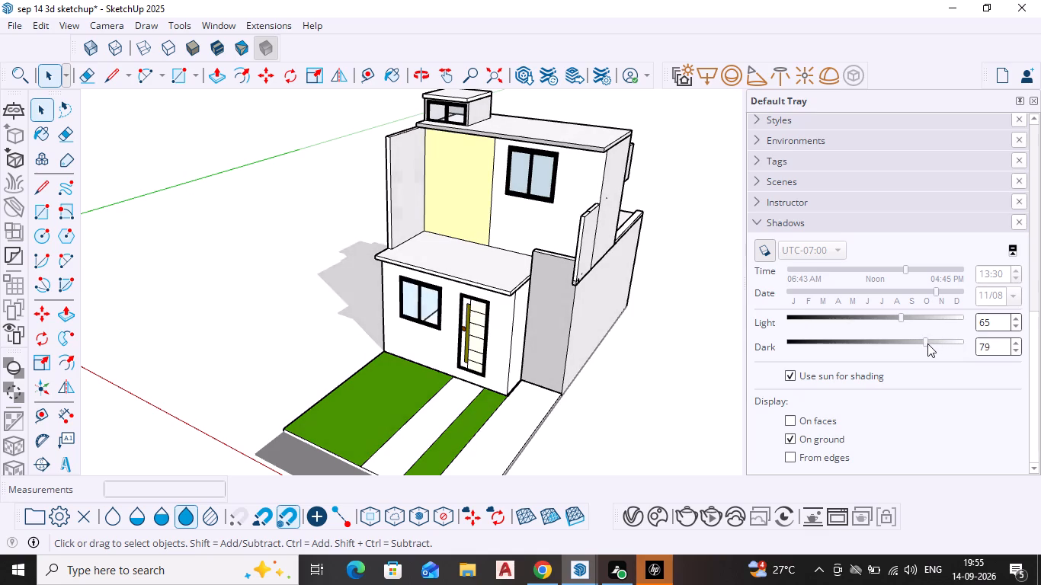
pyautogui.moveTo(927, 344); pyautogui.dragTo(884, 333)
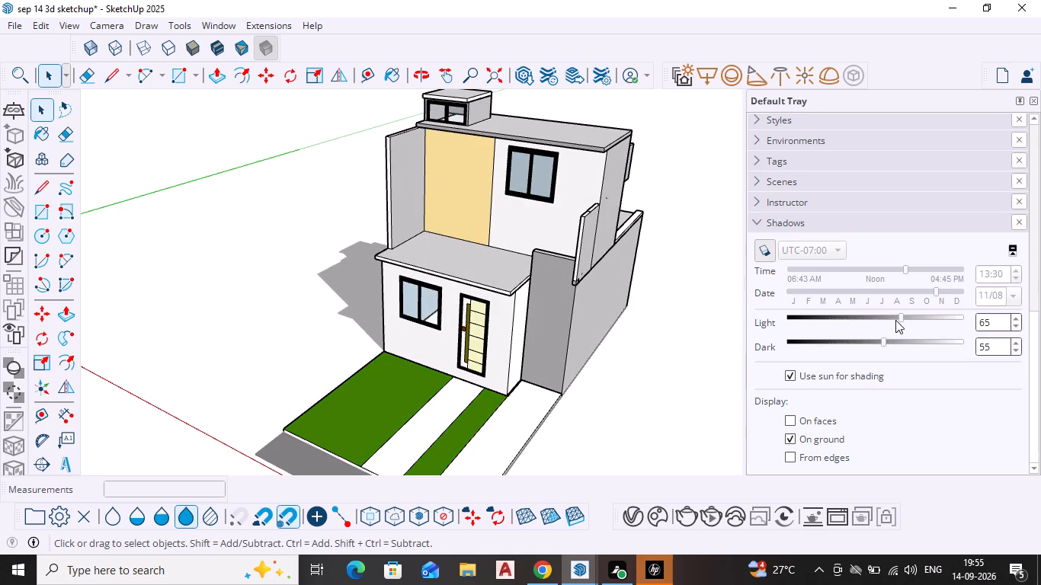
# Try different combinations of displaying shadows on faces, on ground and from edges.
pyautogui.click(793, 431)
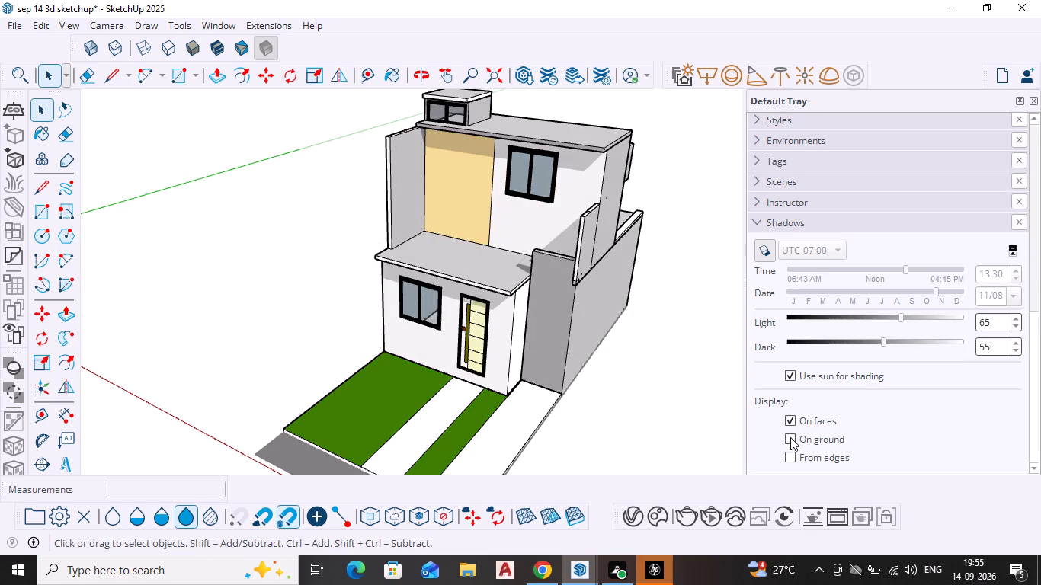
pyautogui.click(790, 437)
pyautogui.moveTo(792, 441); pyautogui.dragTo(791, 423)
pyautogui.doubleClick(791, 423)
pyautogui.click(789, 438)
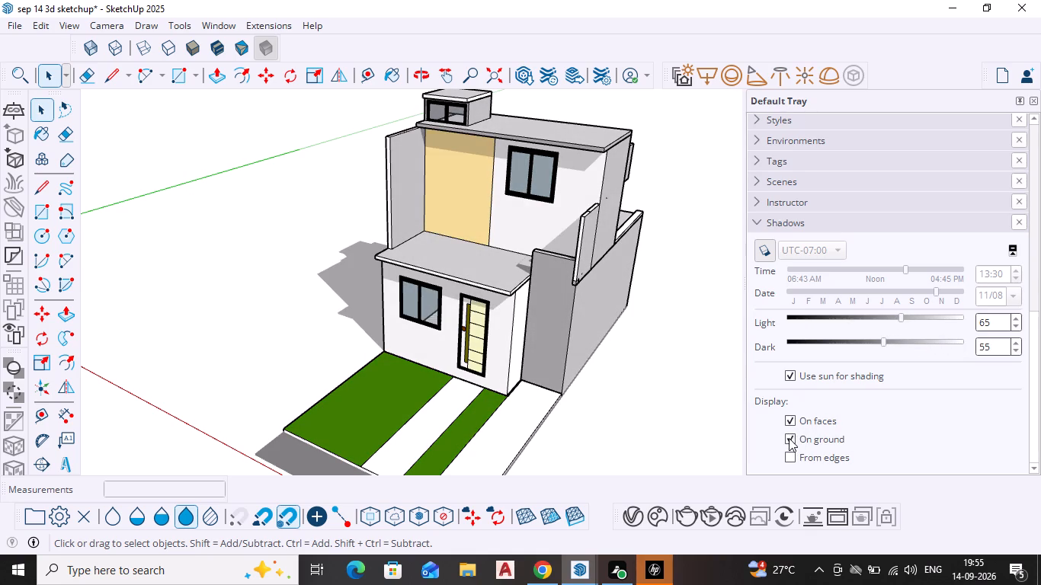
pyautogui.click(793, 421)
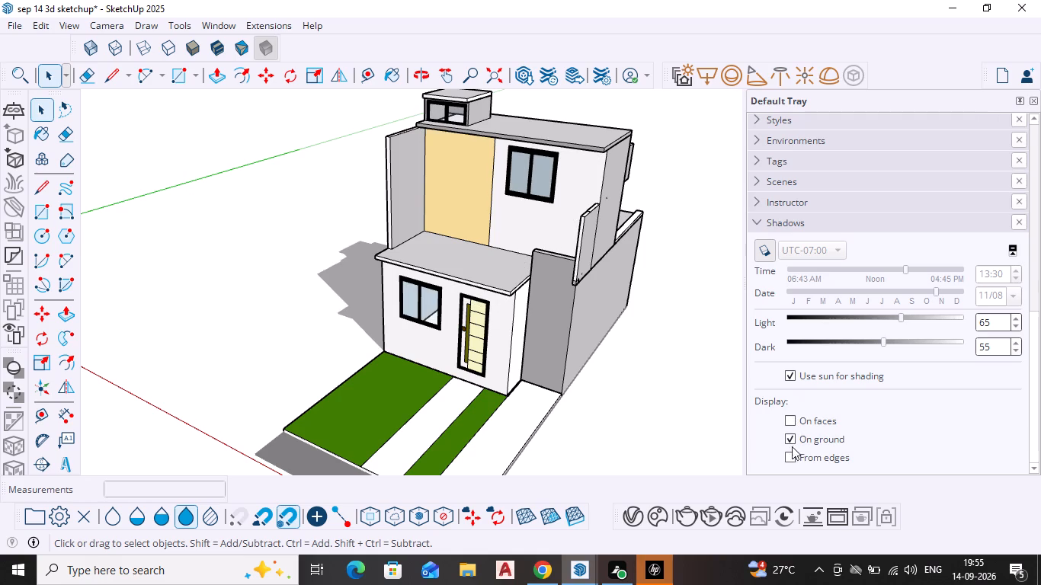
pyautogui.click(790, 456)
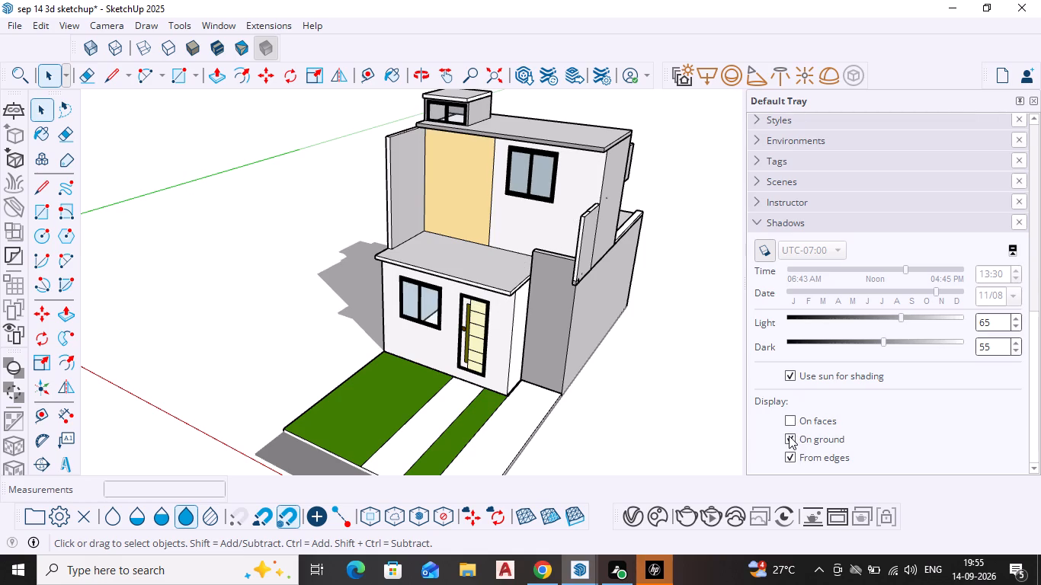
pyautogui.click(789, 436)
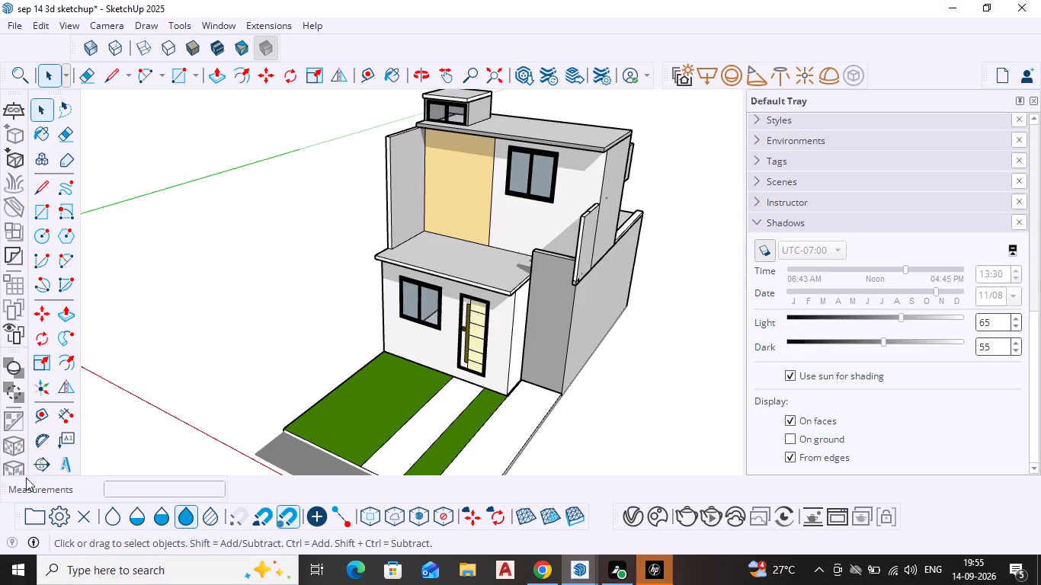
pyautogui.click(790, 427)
# Turn off Use sun for shading and shadows from edges, leaving shadows displayed on the ground only.
pyautogui.click(792, 378)
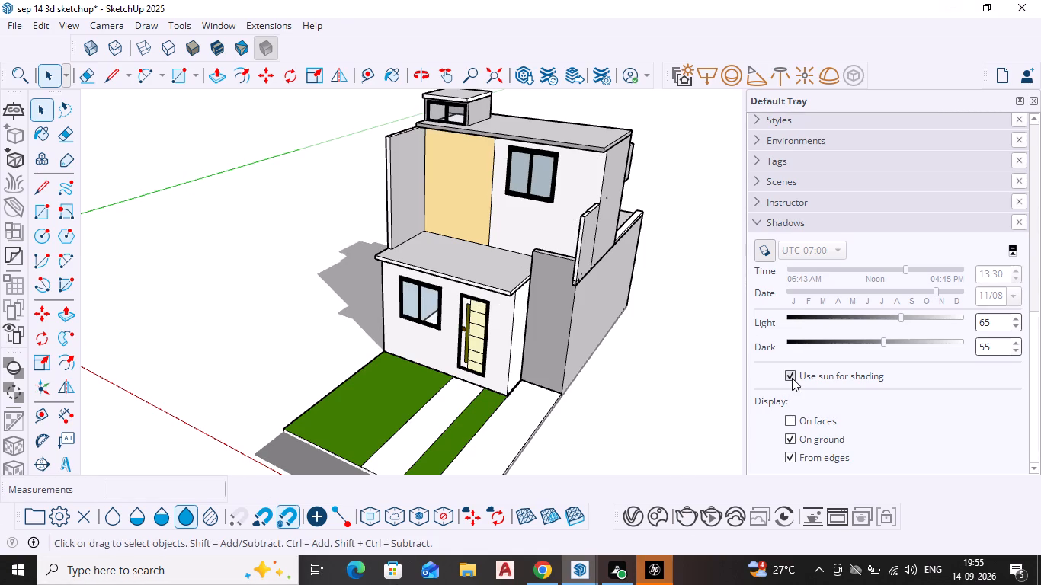
pyautogui.click(791, 443)
pyautogui.click(791, 459)
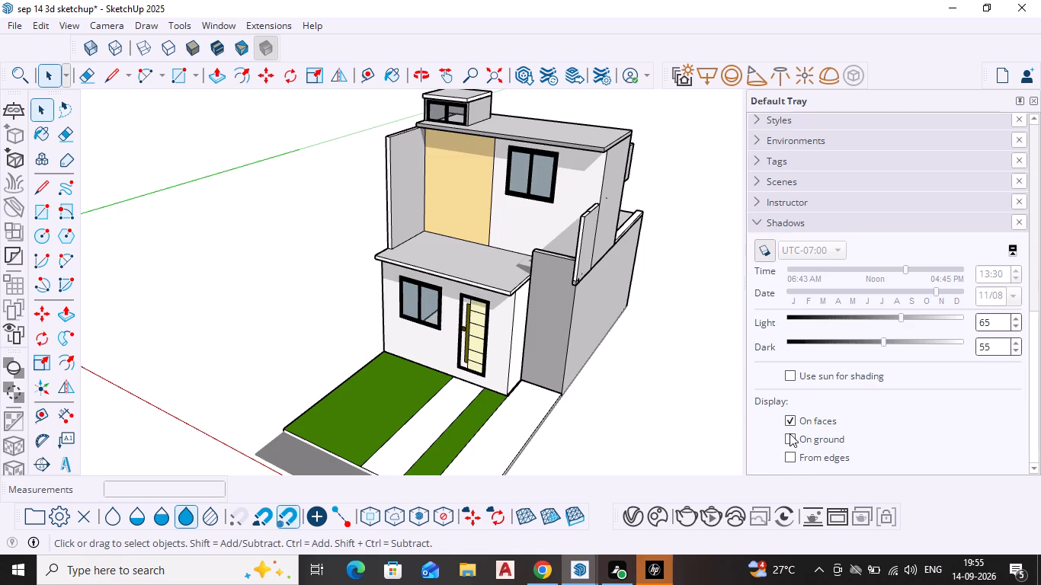
pyautogui.click(792, 419)
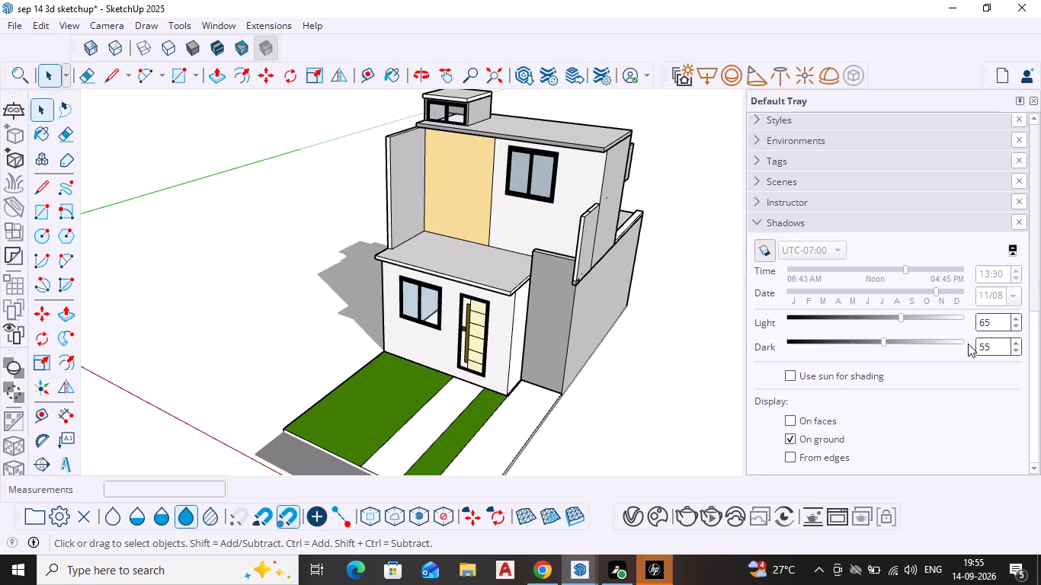
# Set the shadow settings' Light to 100 and Dark to 100.
pyautogui.moveTo(899, 314); pyautogui.dragTo(983, 320)
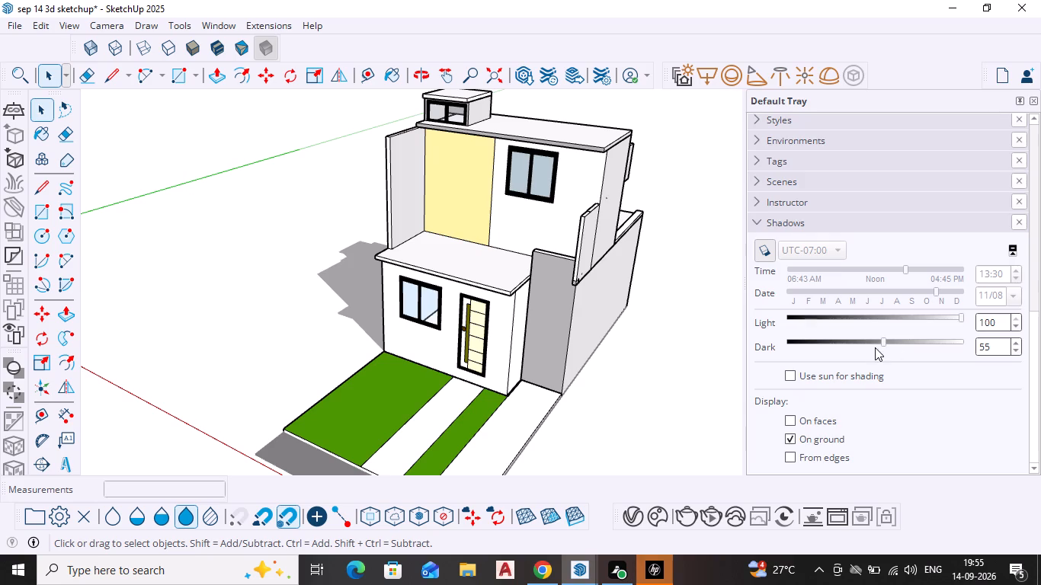
pyautogui.moveTo(881, 338); pyautogui.dragTo(1000, 336)
# Paint the tall side wall next to the ground-floor front room with the solid color M06_Steel_Smoke.
pyautogui.moveTo(264, 371); pyautogui.dragTo(376, 397, button='middle')
pyautogui.scroll(-1, 271, 372)
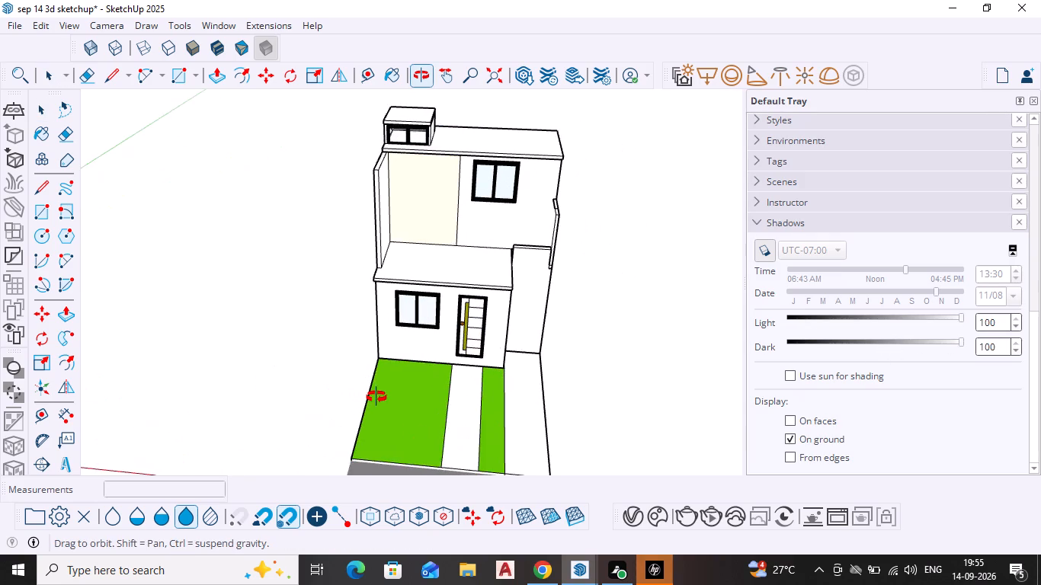
pyautogui.moveTo(376, 397); pyautogui.dragTo(299, 372, button='middle')
pyautogui.scroll(2, 509, 377)
pyautogui.scroll(3, 814, 244)
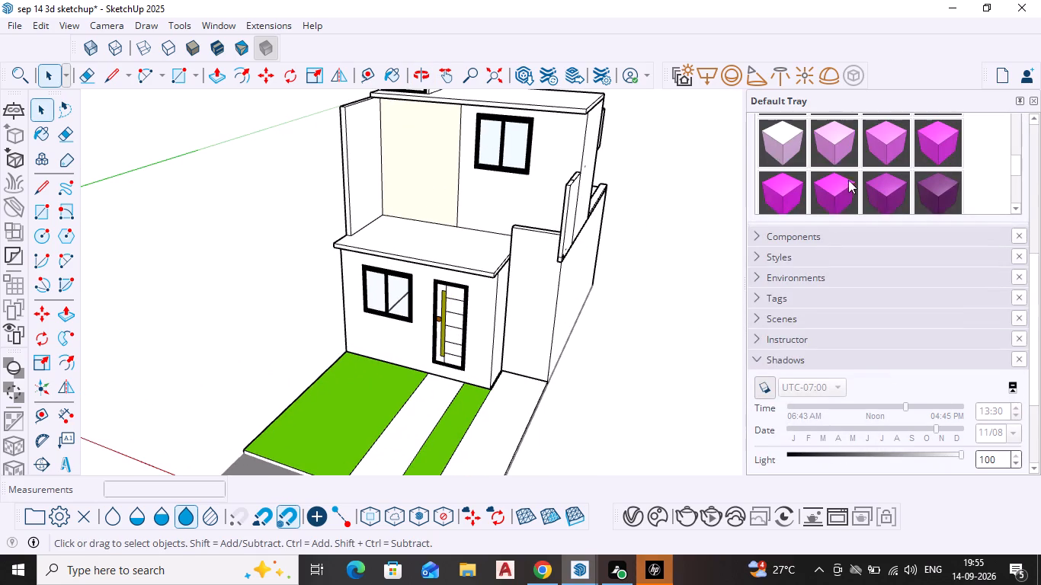
pyautogui.scroll(12, 854, 176)
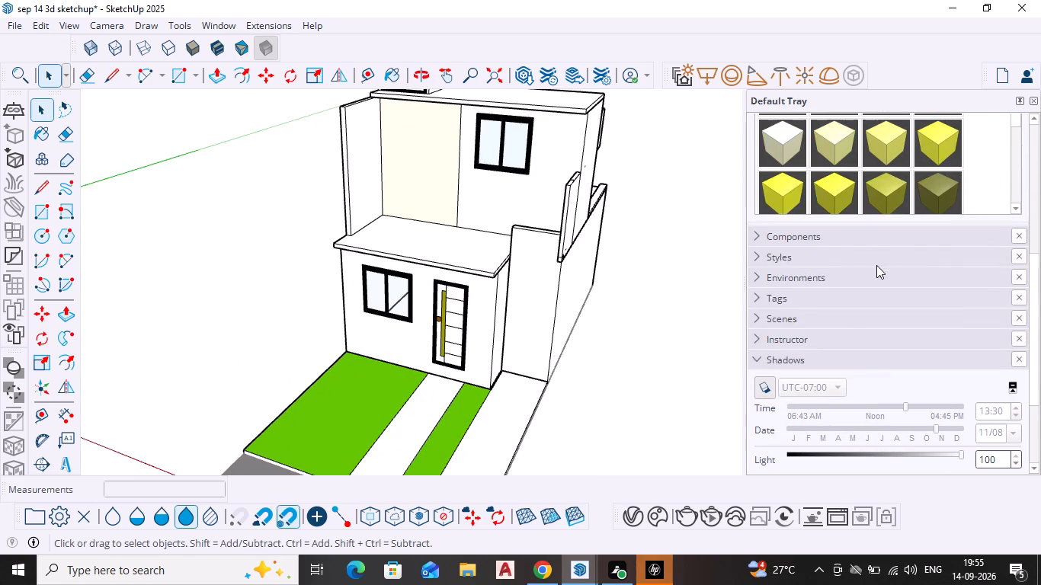
pyautogui.moveTo(876, 267); pyautogui.dragTo(869, 388, button='middle')
pyautogui.scroll(7, 892, 261)
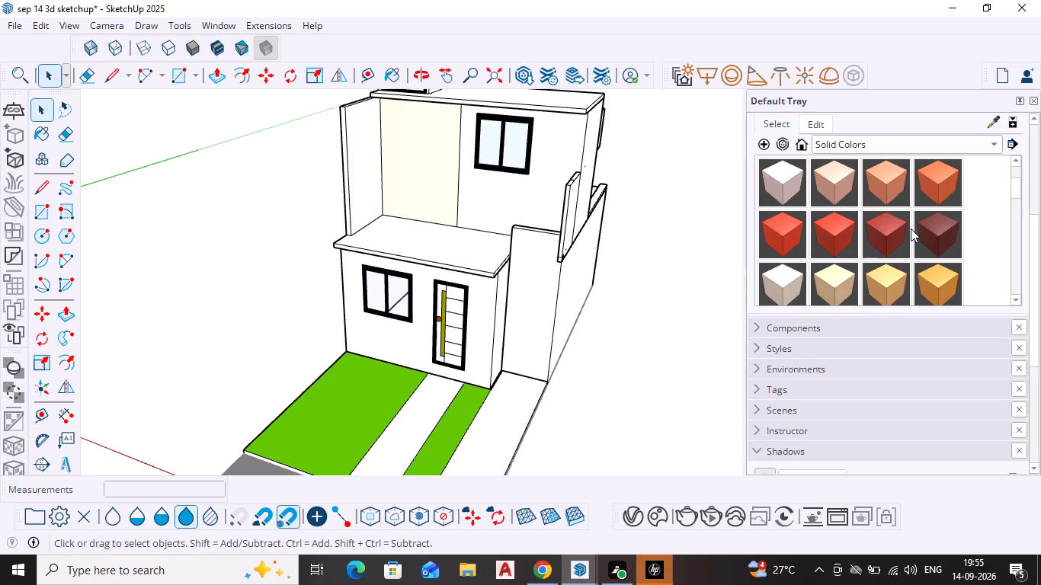
pyautogui.scroll(-13, 911, 229)
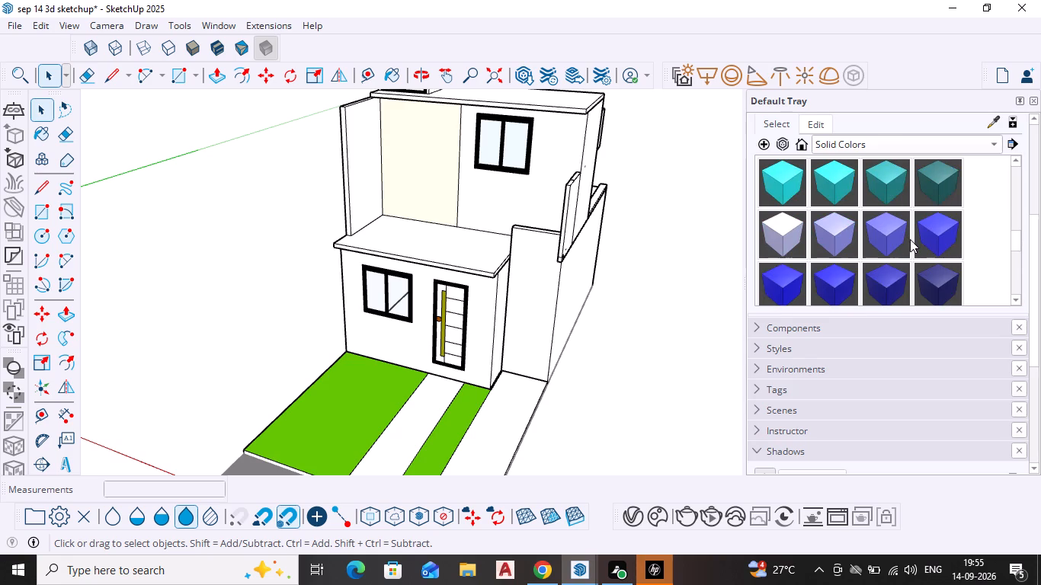
pyautogui.scroll(-10, 910, 239)
pyautogui.scroll(1, 891, 239)
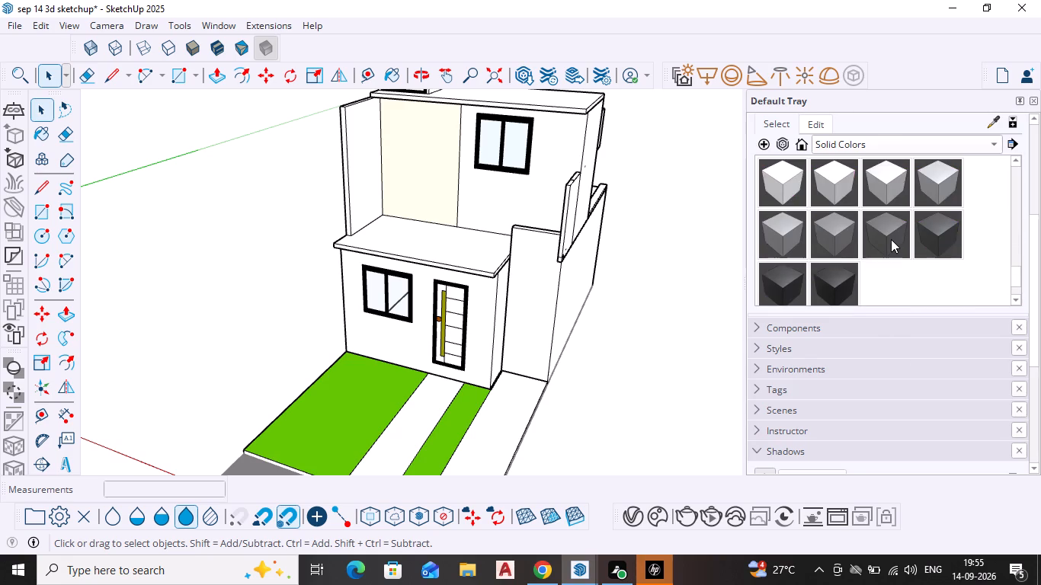
pyautogui.click(891, 239)
pyautogui.click(572, 286)
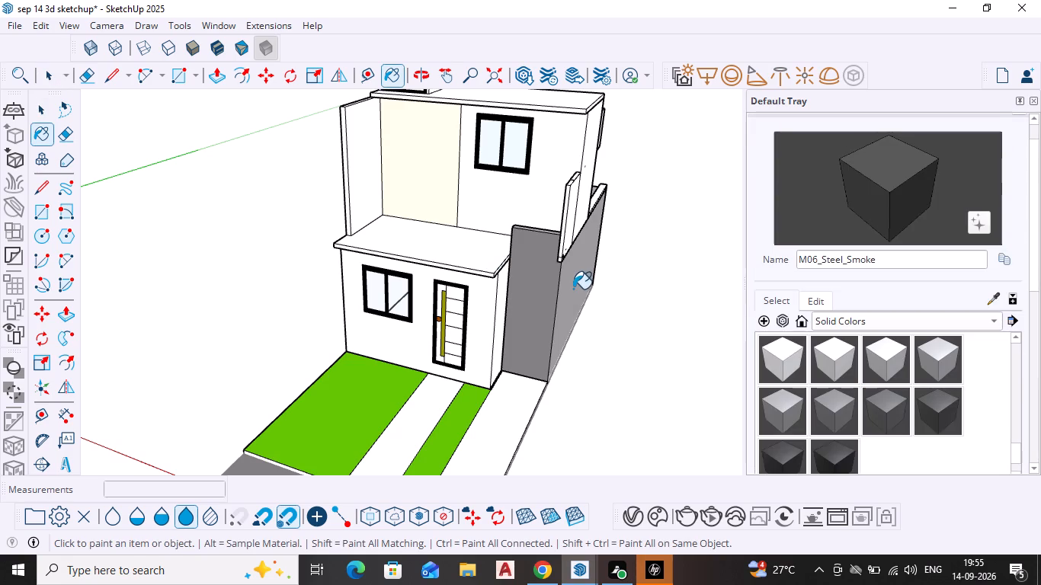
pyautogui.click(876, 407)
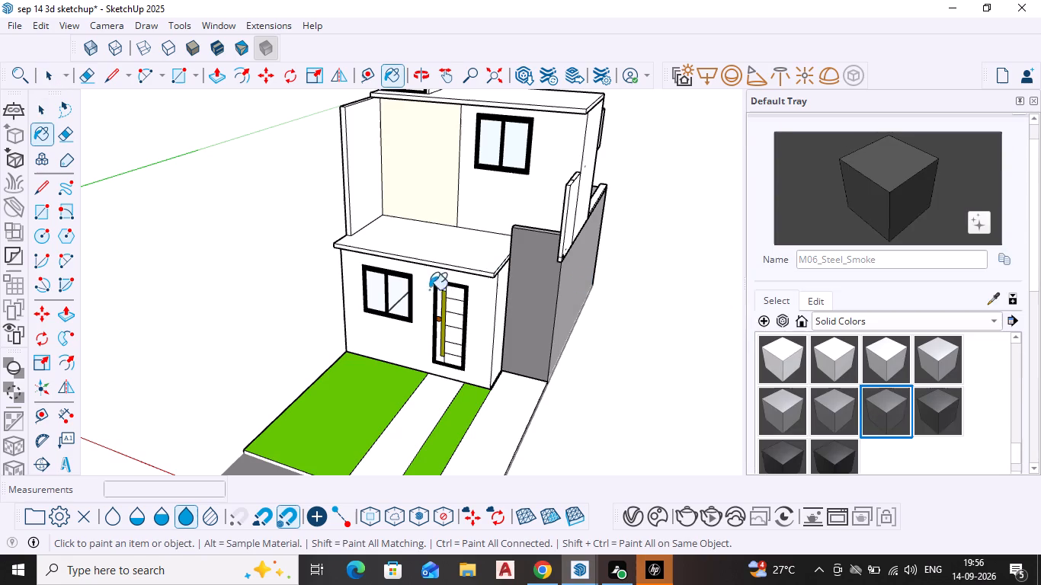
pyautogui.click(542, 289)
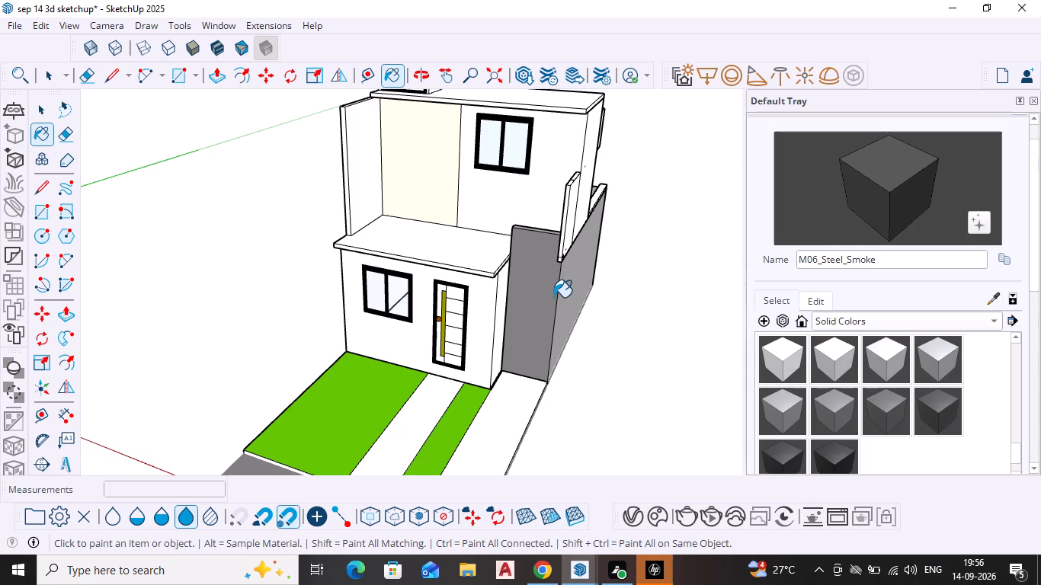
pyautogui.press('Escape')
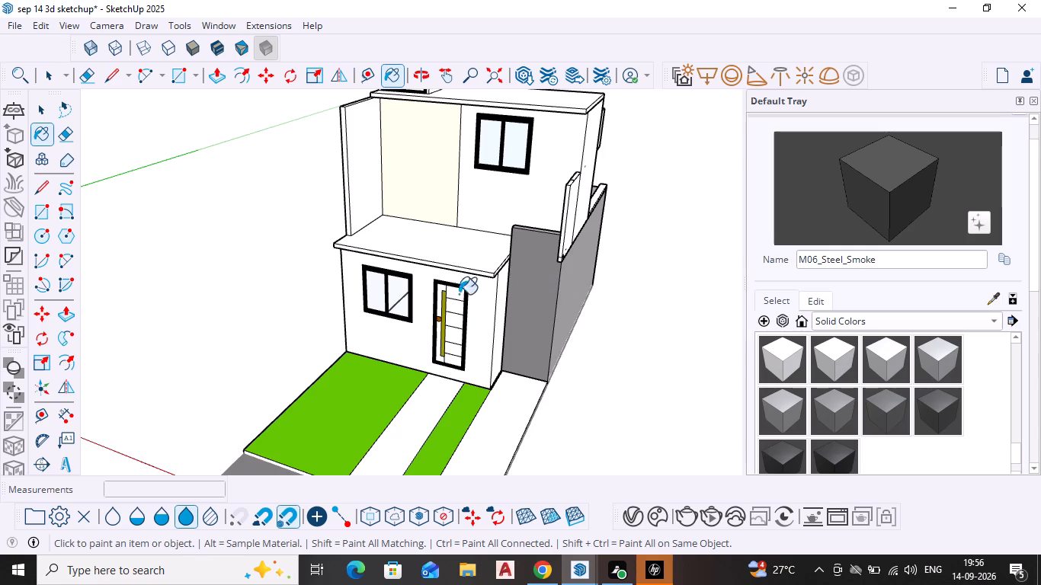
# Open the ground-floor front room group for editing and select a pane of its front window.
pyautogui.scroll(-5, 436, 299)
pyautogui.press('space')
pyautogui.scroll(3, 412, 343)
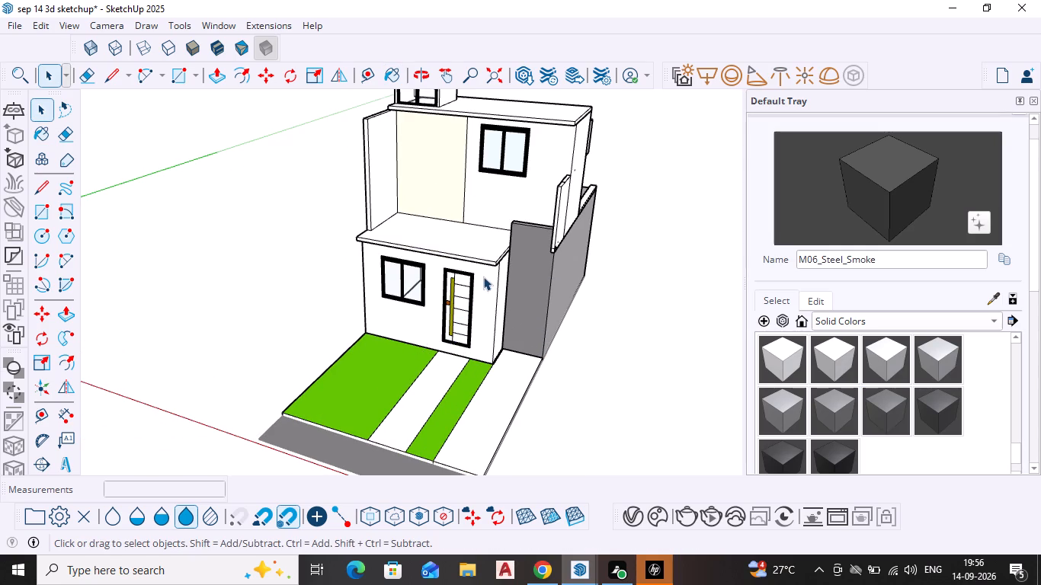
pyautogui.scroll(2, 389, 257)
pyautogui.click(380, 283)
pyautogui.tripleClick(396, 286)
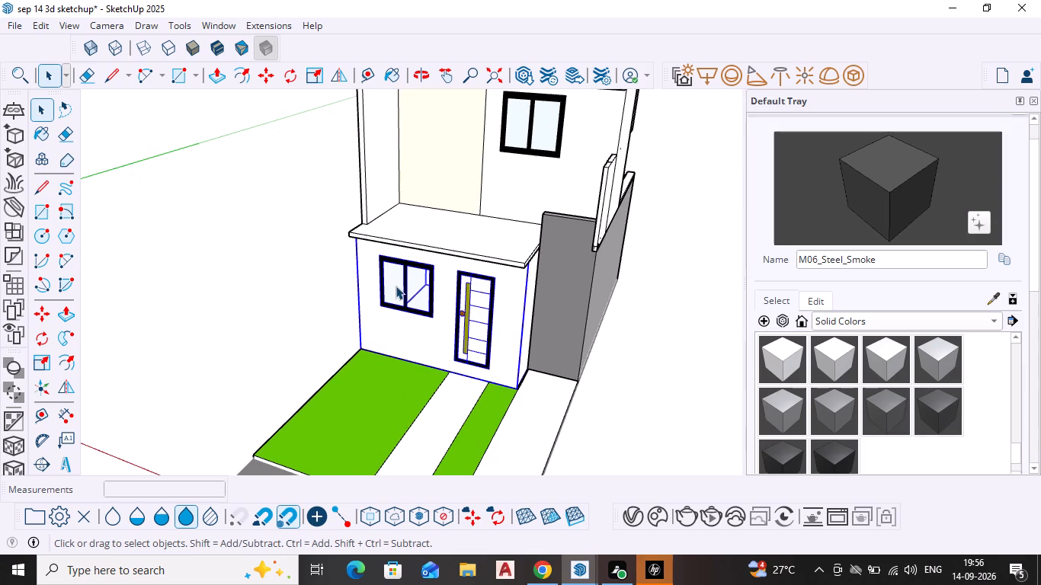
pyautogui.doubleClick(398, 286)
pyautogui.click(396, 283)
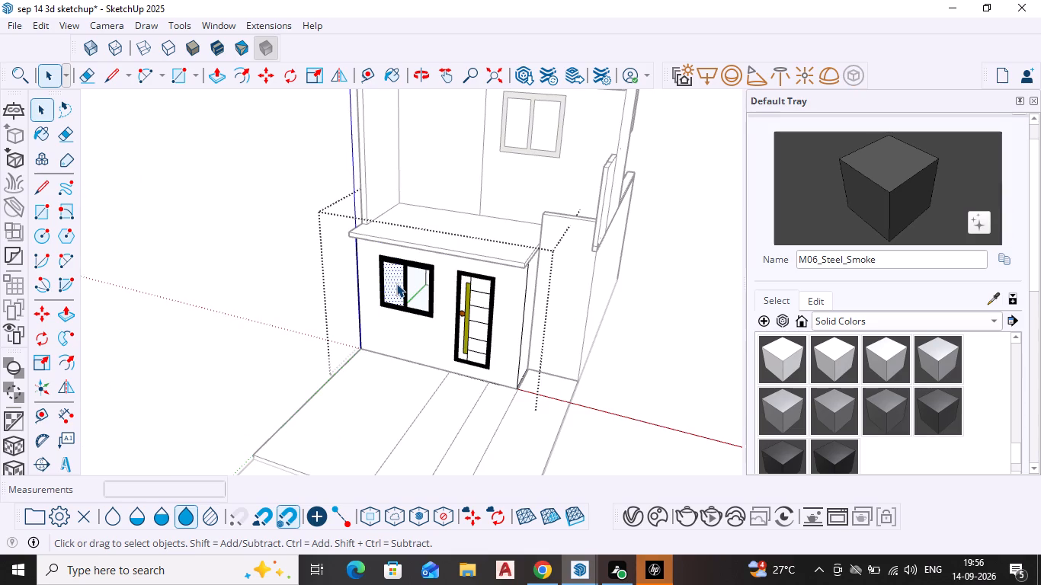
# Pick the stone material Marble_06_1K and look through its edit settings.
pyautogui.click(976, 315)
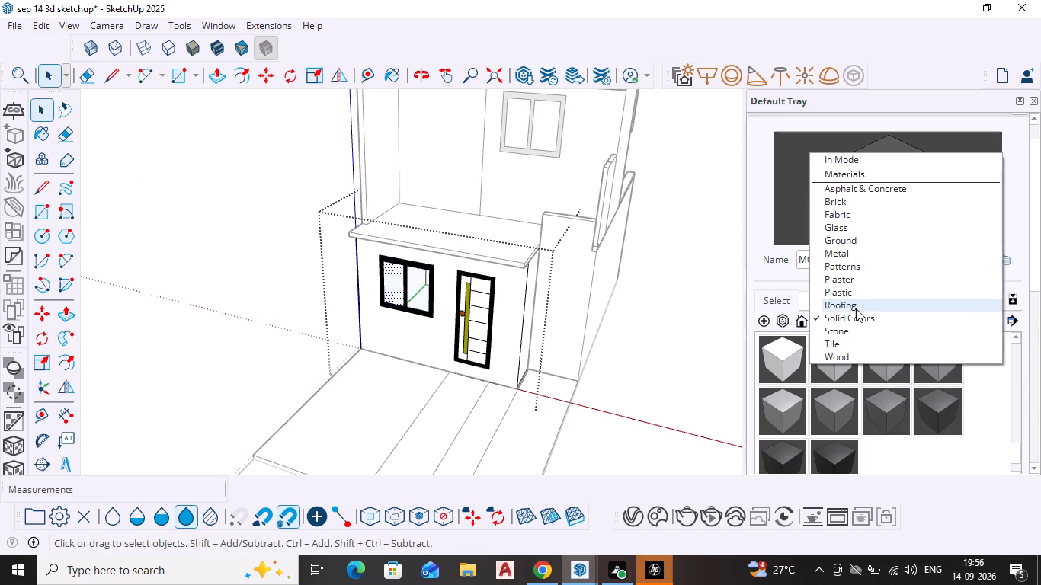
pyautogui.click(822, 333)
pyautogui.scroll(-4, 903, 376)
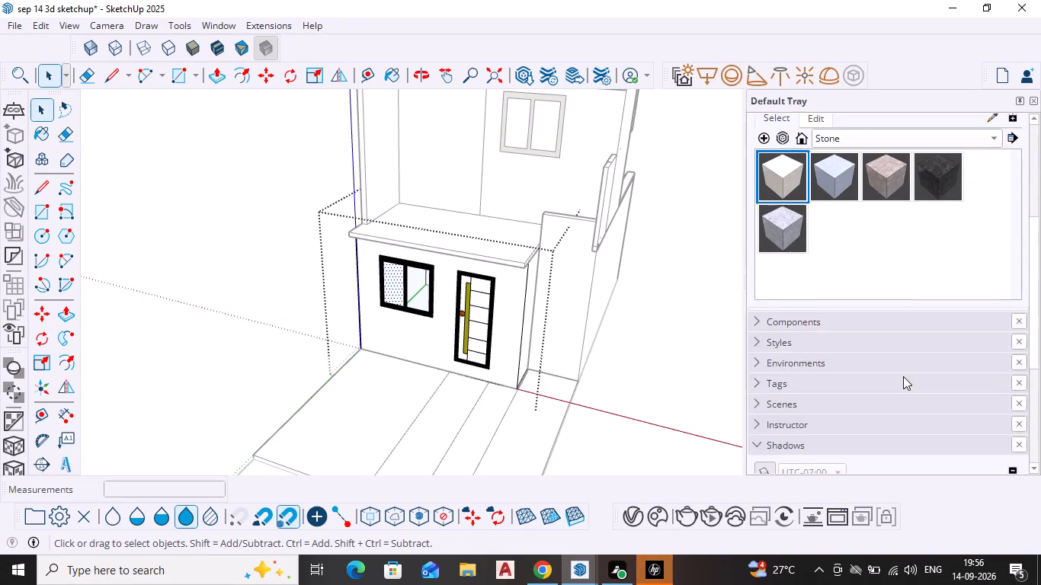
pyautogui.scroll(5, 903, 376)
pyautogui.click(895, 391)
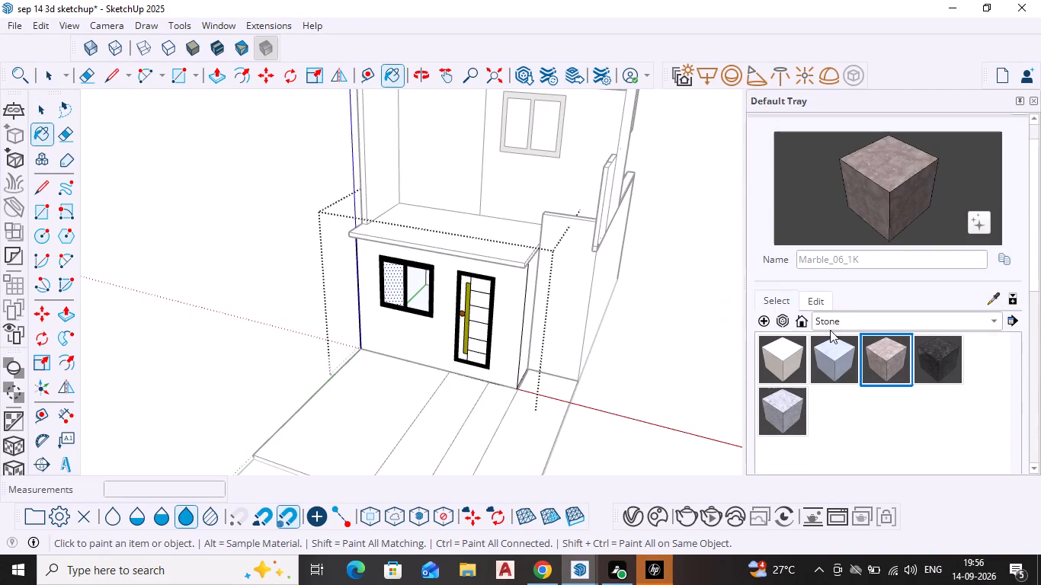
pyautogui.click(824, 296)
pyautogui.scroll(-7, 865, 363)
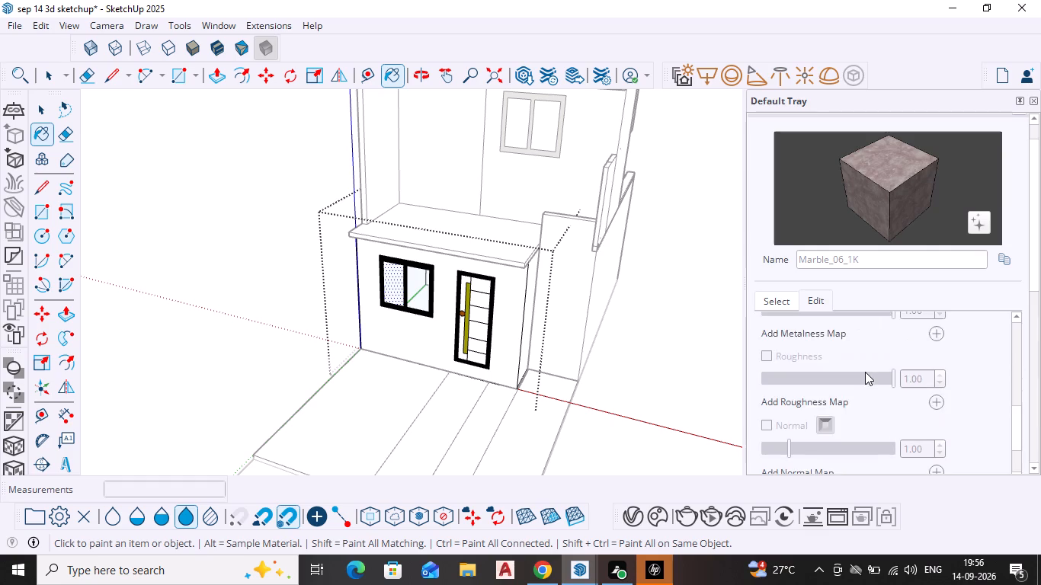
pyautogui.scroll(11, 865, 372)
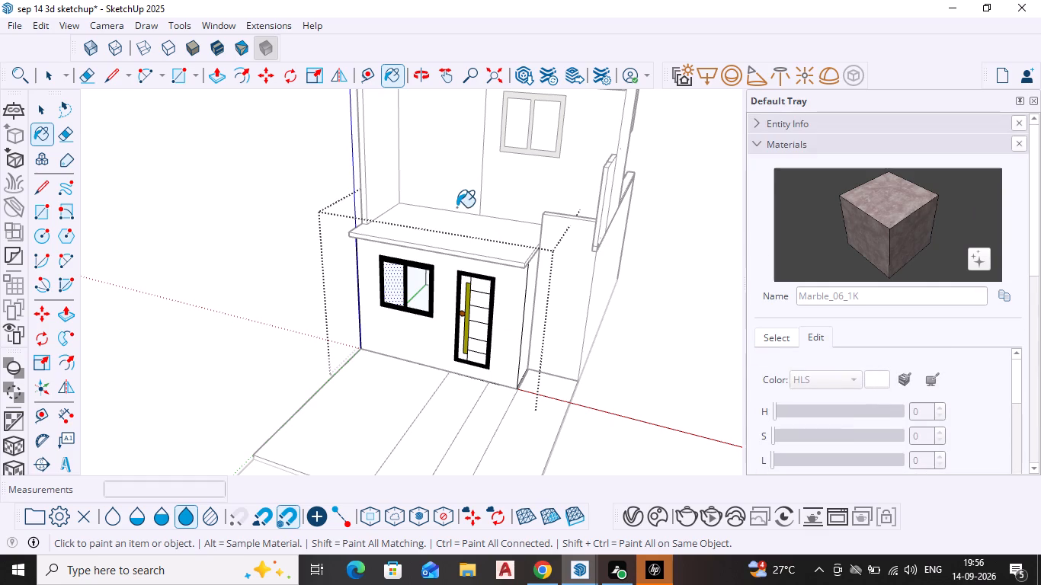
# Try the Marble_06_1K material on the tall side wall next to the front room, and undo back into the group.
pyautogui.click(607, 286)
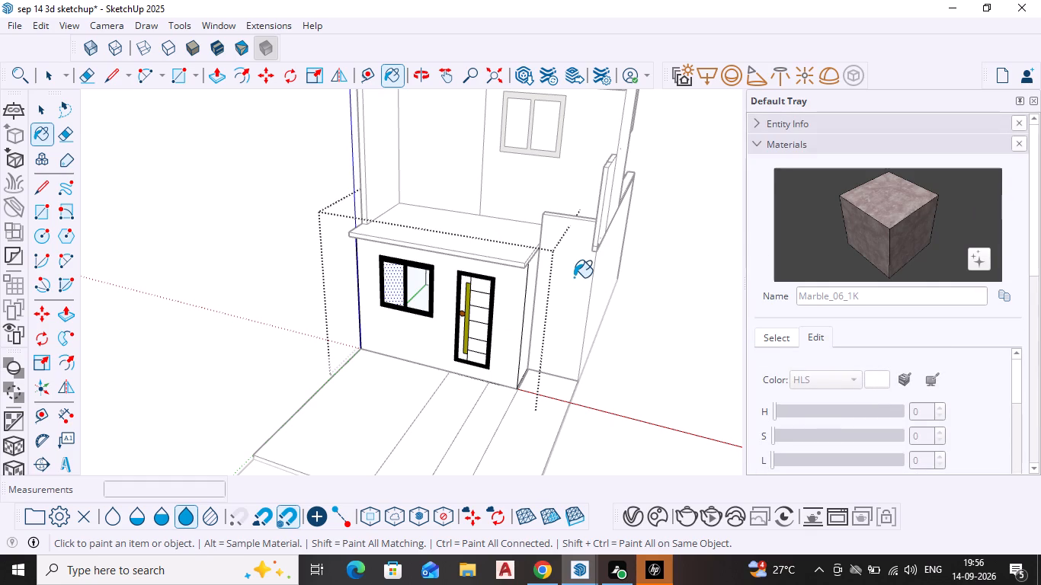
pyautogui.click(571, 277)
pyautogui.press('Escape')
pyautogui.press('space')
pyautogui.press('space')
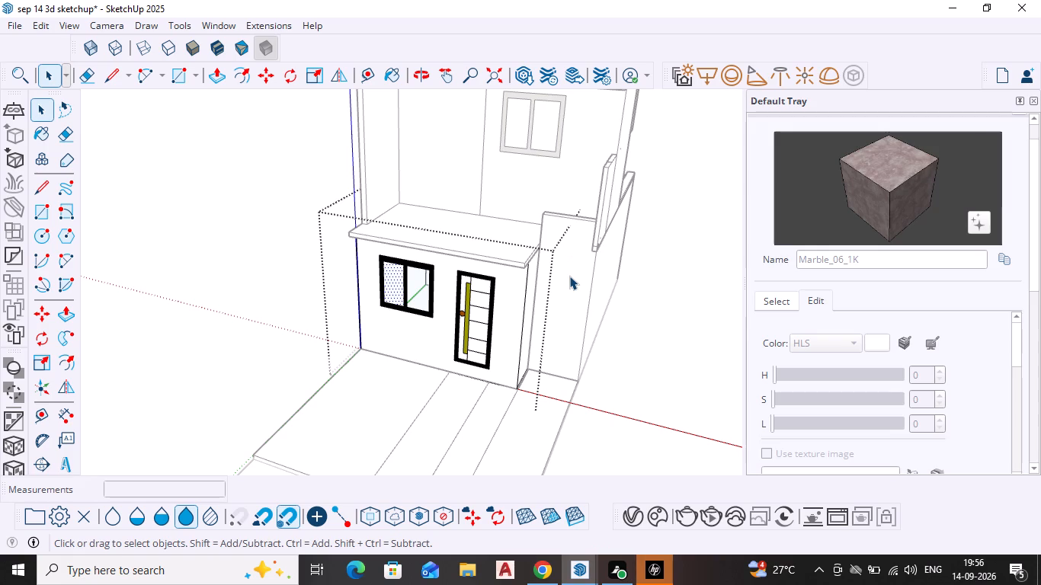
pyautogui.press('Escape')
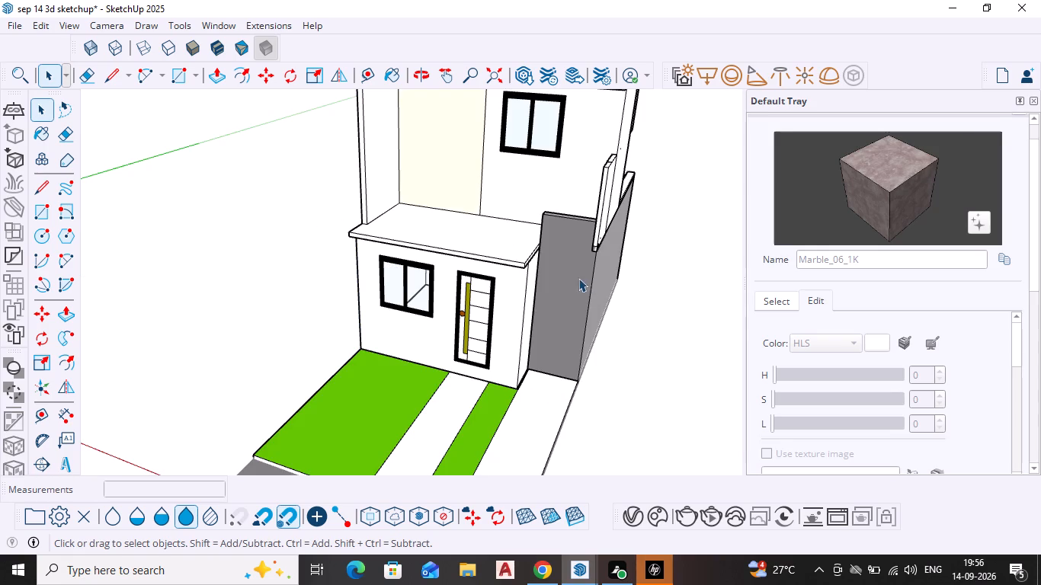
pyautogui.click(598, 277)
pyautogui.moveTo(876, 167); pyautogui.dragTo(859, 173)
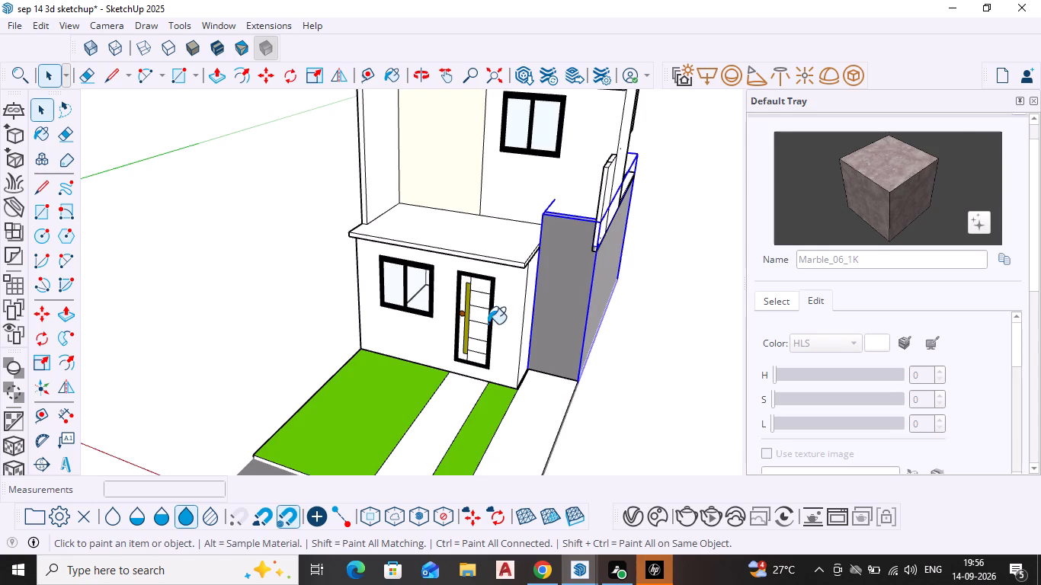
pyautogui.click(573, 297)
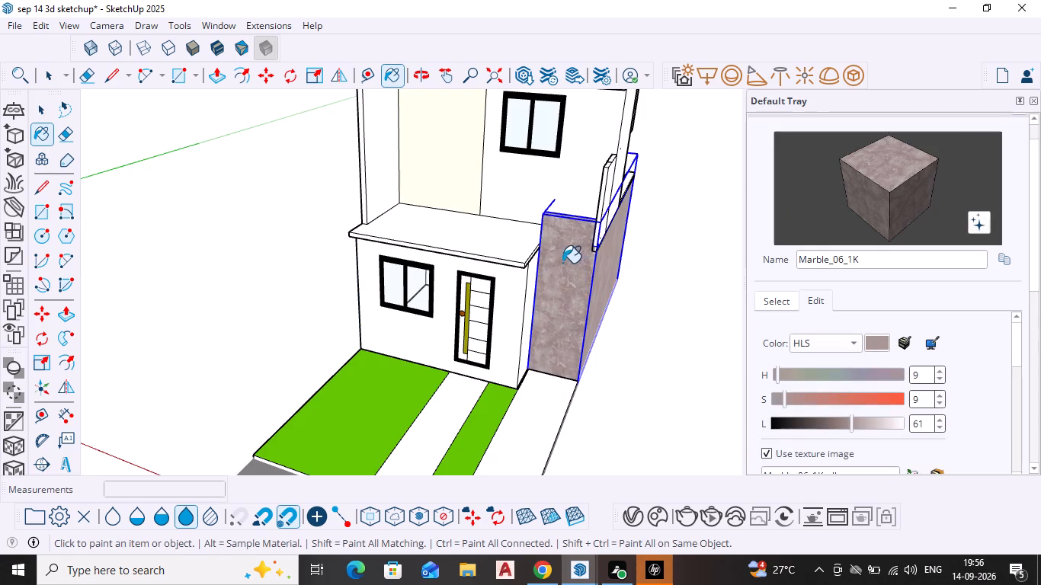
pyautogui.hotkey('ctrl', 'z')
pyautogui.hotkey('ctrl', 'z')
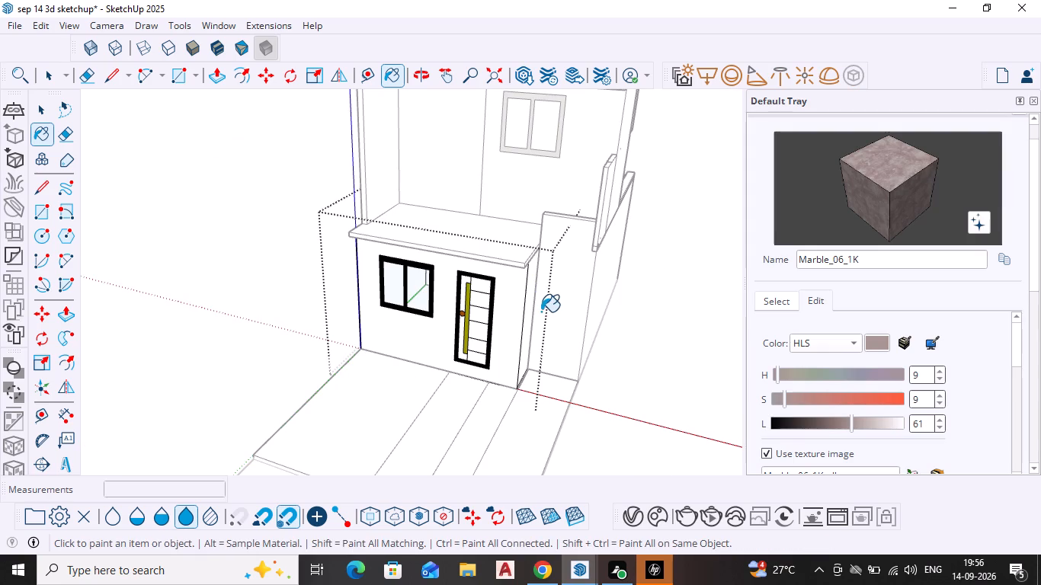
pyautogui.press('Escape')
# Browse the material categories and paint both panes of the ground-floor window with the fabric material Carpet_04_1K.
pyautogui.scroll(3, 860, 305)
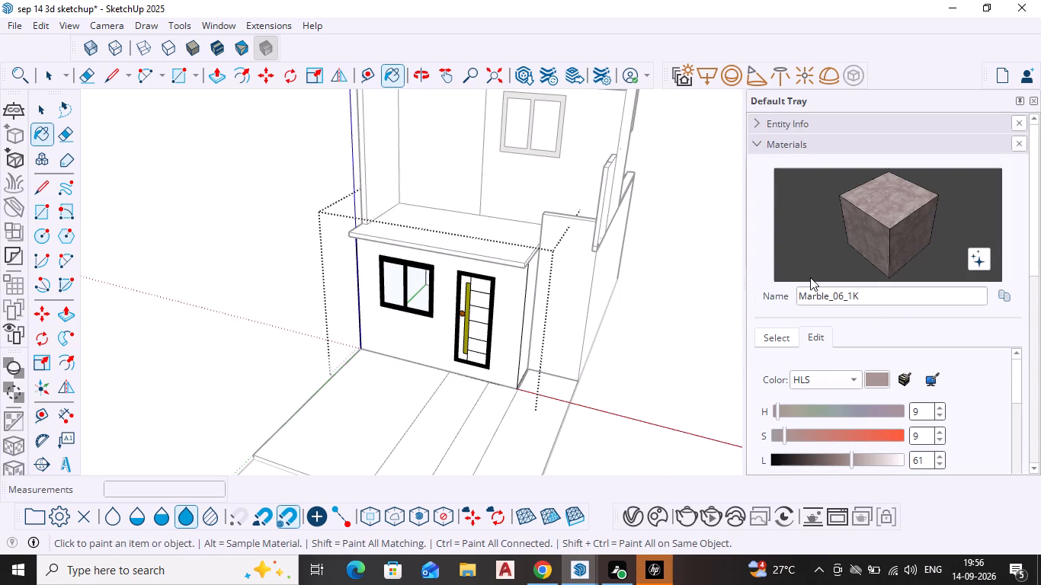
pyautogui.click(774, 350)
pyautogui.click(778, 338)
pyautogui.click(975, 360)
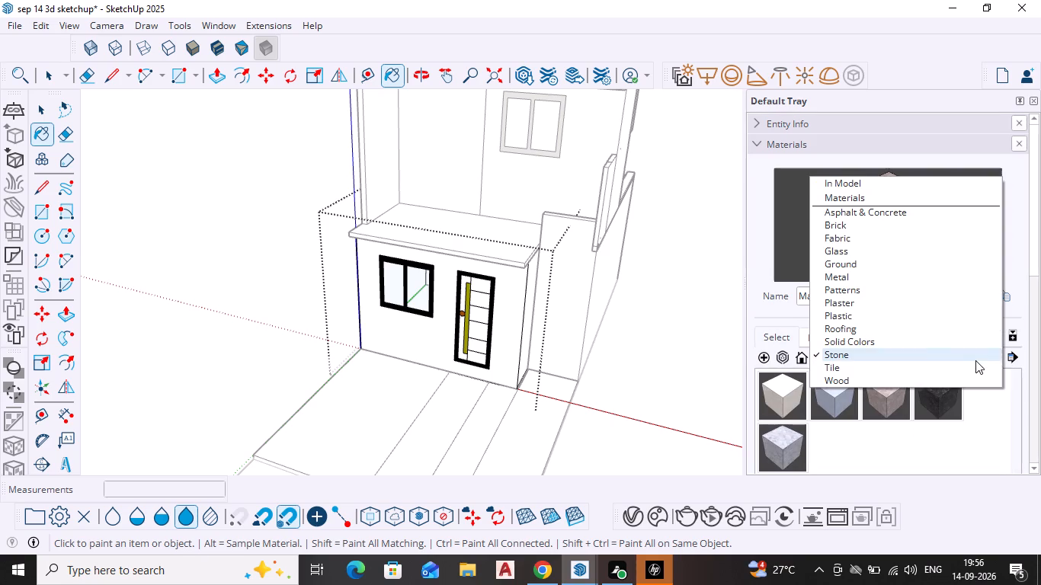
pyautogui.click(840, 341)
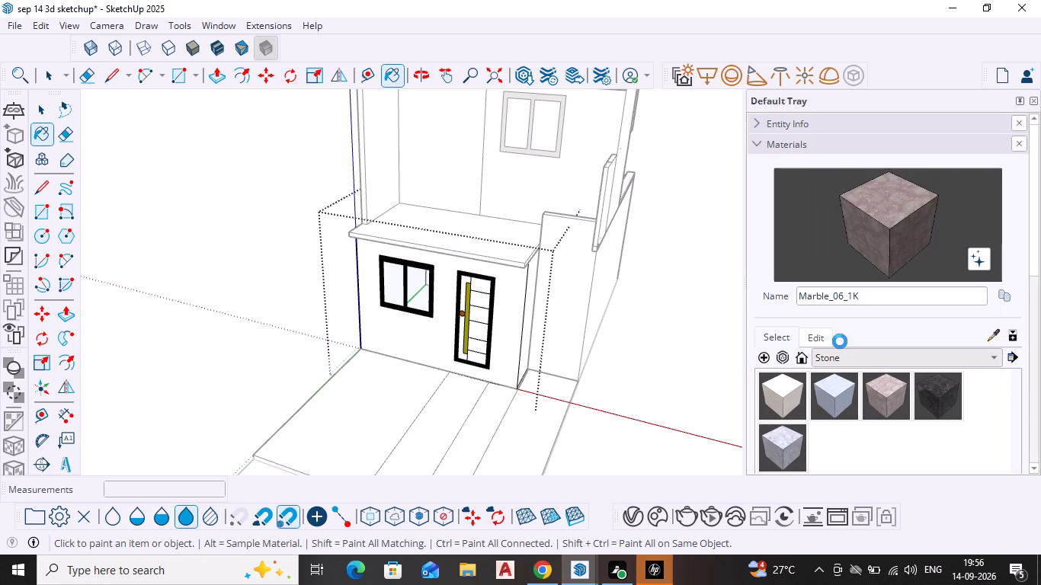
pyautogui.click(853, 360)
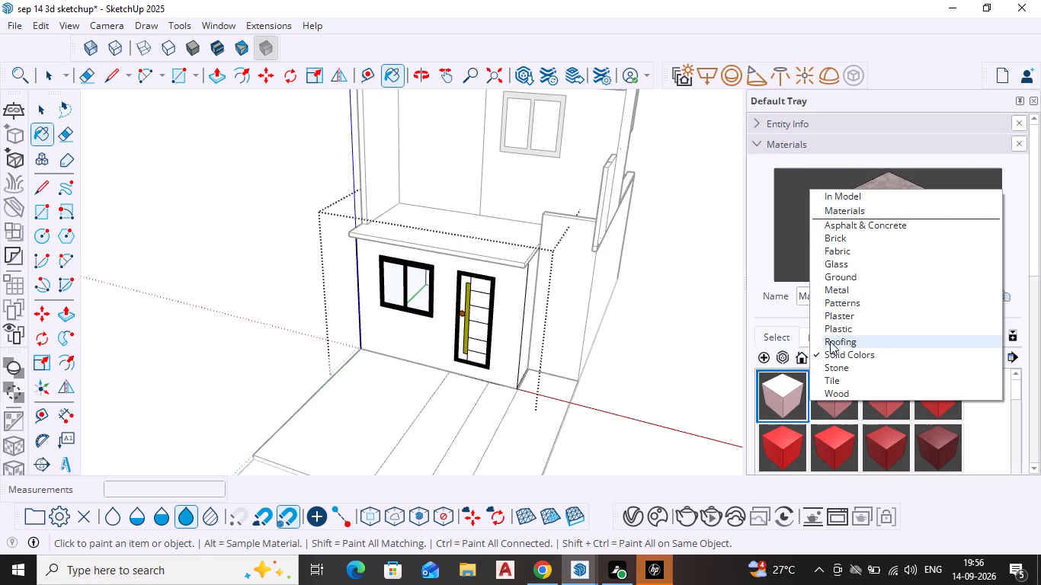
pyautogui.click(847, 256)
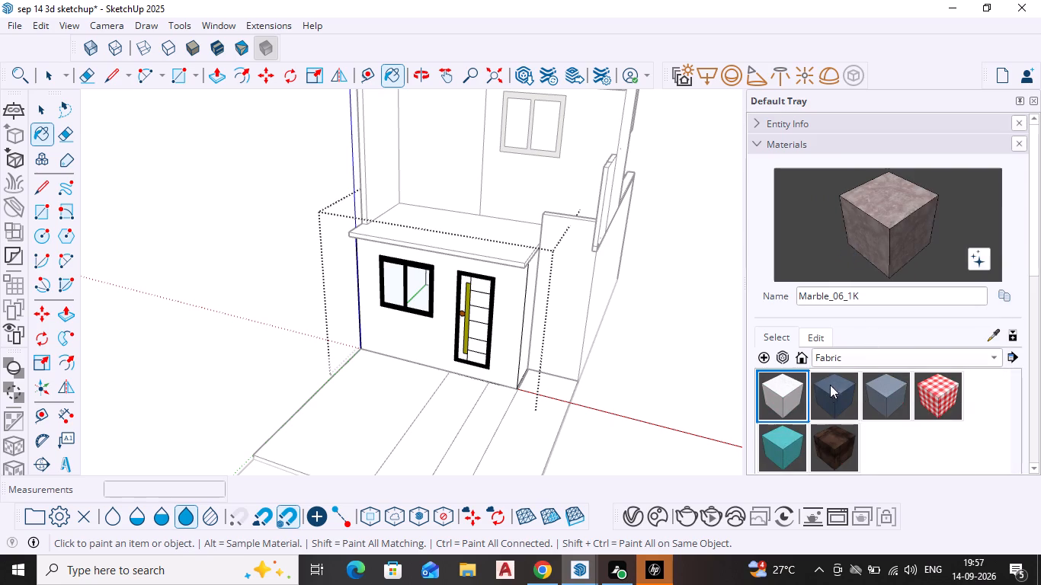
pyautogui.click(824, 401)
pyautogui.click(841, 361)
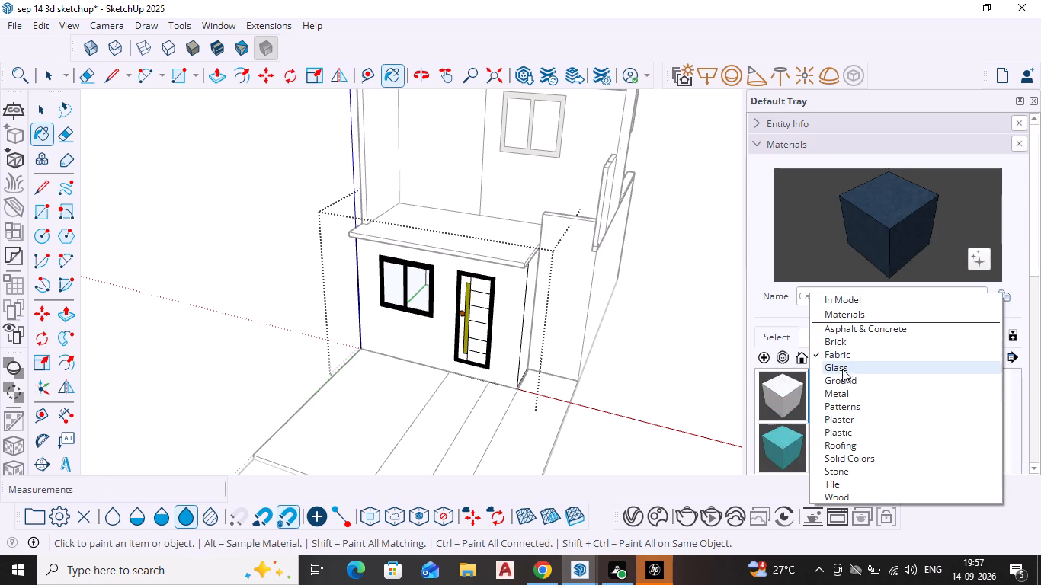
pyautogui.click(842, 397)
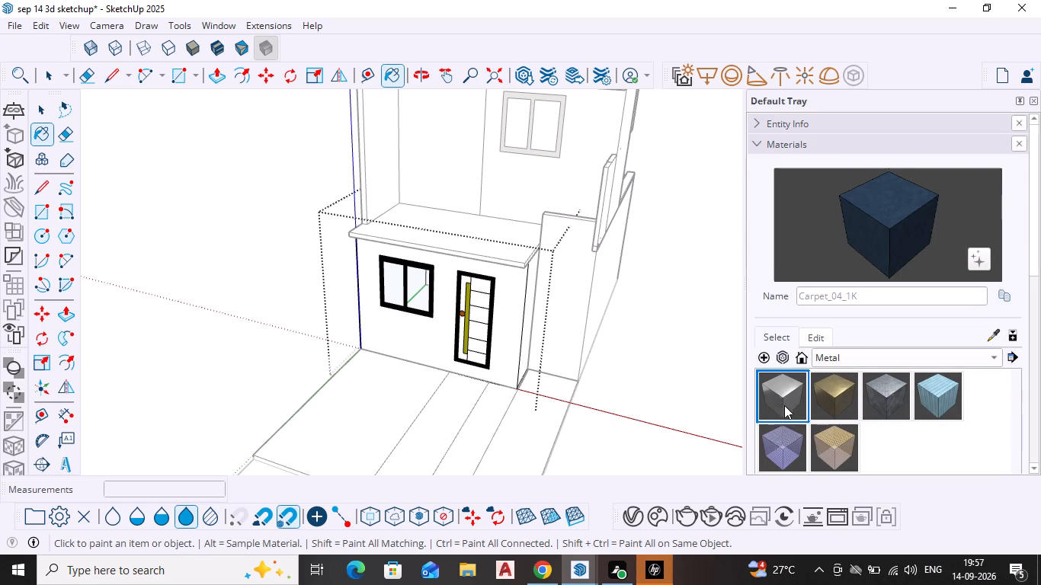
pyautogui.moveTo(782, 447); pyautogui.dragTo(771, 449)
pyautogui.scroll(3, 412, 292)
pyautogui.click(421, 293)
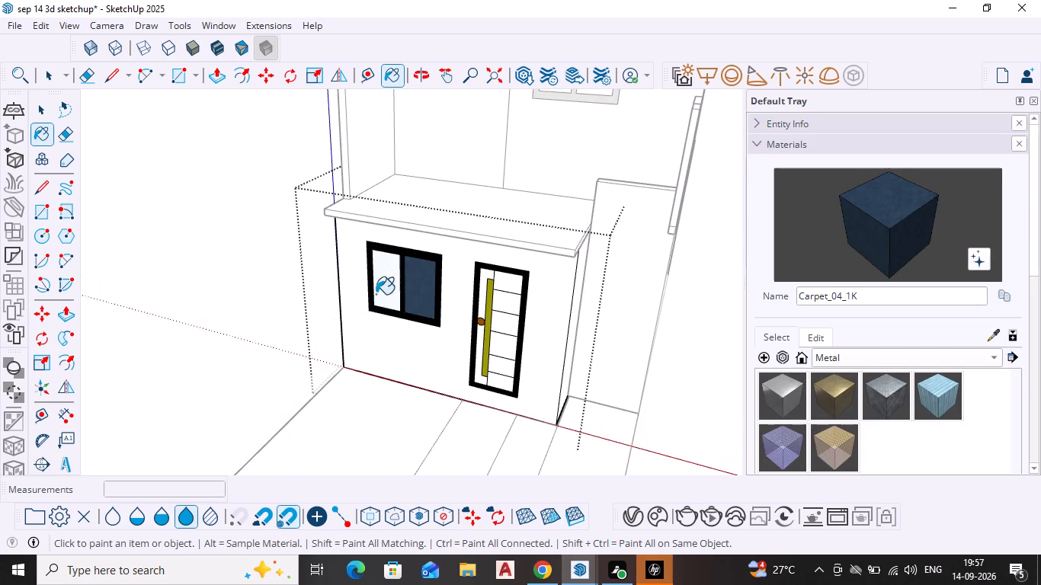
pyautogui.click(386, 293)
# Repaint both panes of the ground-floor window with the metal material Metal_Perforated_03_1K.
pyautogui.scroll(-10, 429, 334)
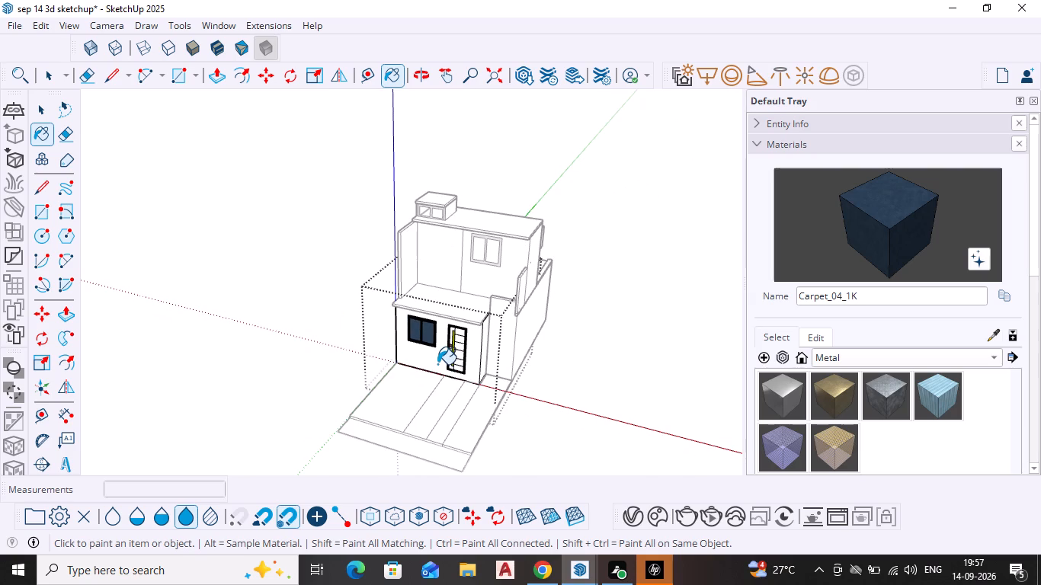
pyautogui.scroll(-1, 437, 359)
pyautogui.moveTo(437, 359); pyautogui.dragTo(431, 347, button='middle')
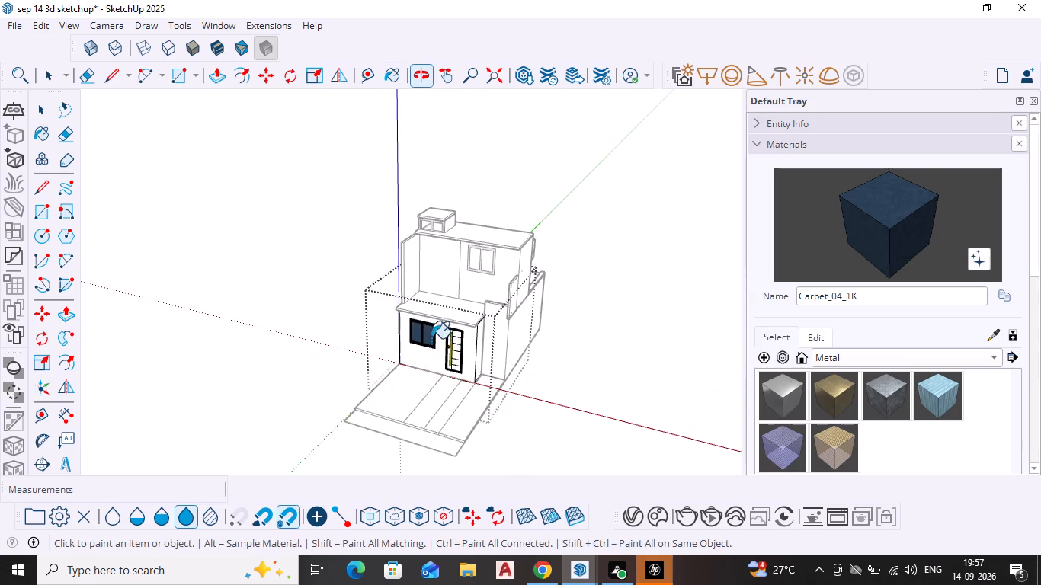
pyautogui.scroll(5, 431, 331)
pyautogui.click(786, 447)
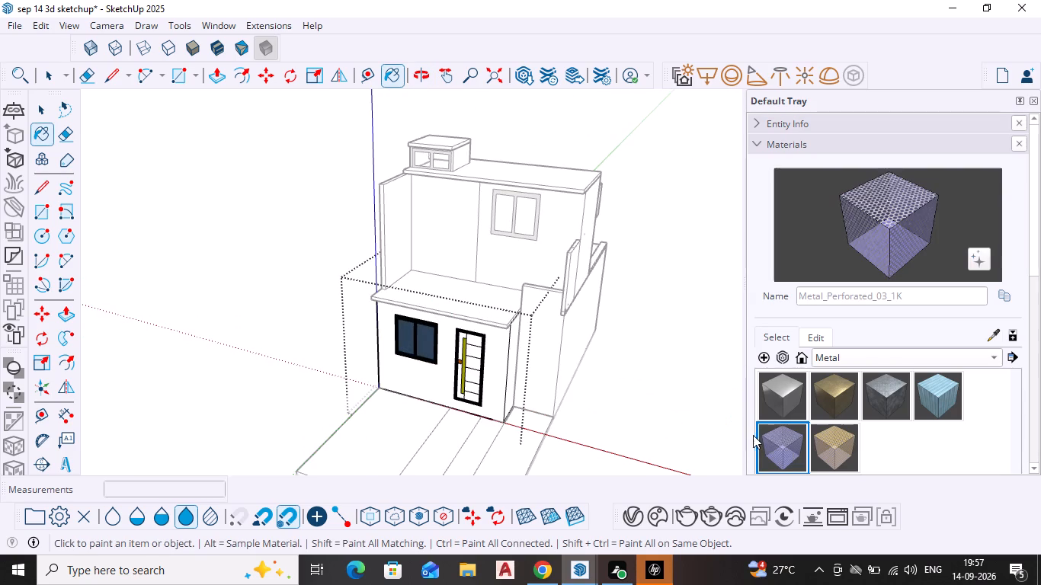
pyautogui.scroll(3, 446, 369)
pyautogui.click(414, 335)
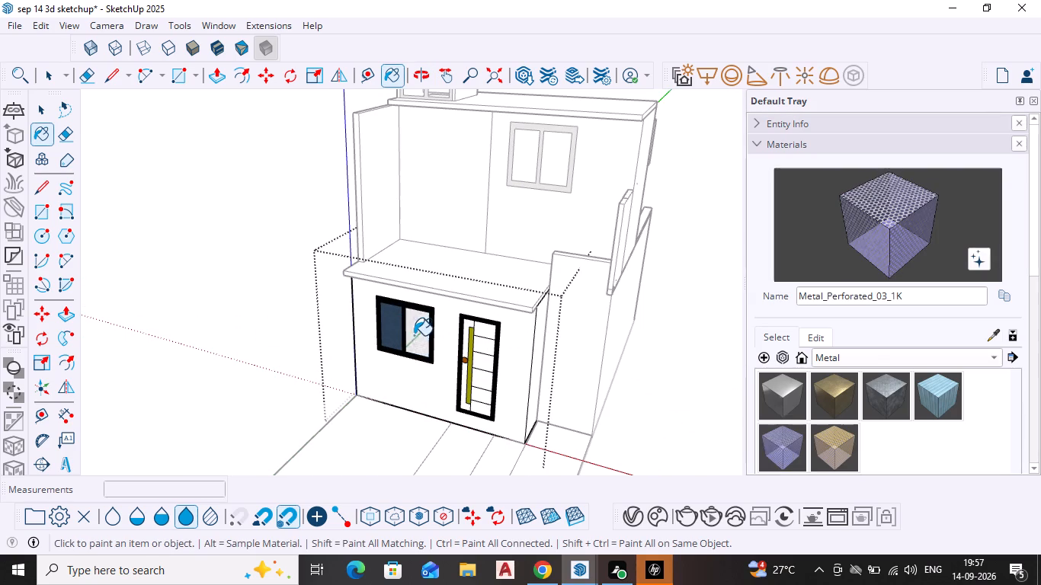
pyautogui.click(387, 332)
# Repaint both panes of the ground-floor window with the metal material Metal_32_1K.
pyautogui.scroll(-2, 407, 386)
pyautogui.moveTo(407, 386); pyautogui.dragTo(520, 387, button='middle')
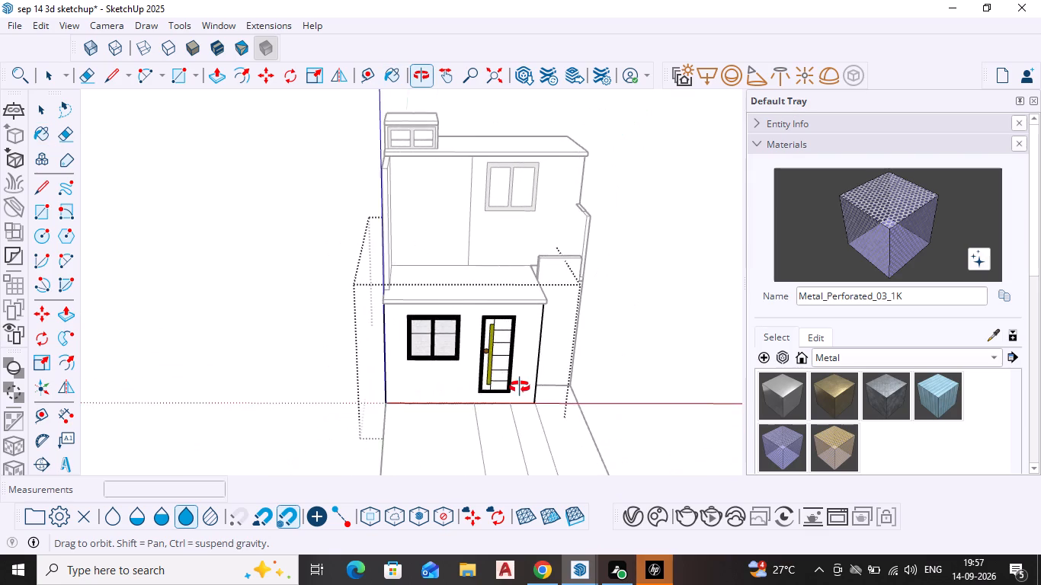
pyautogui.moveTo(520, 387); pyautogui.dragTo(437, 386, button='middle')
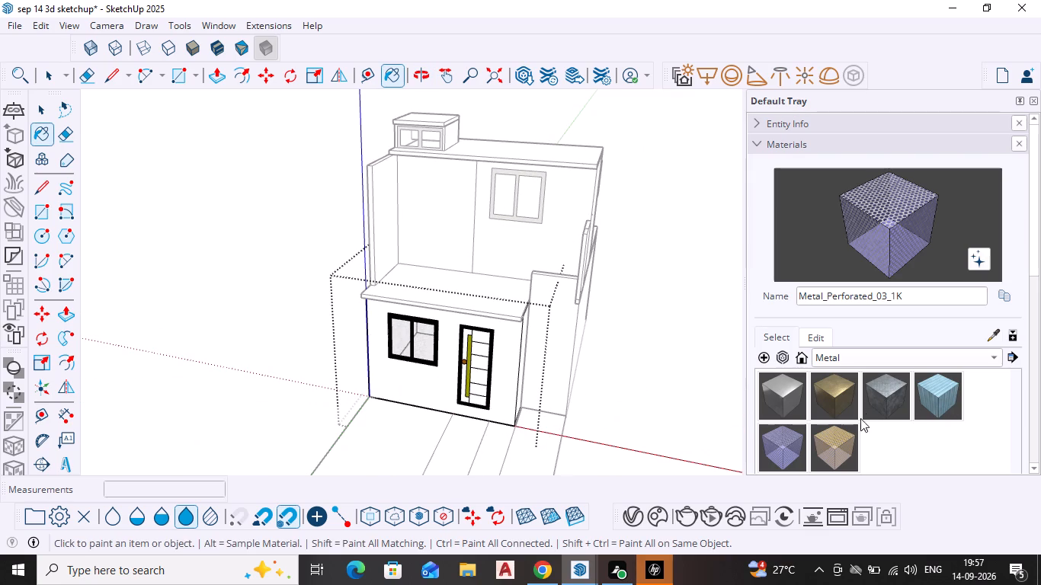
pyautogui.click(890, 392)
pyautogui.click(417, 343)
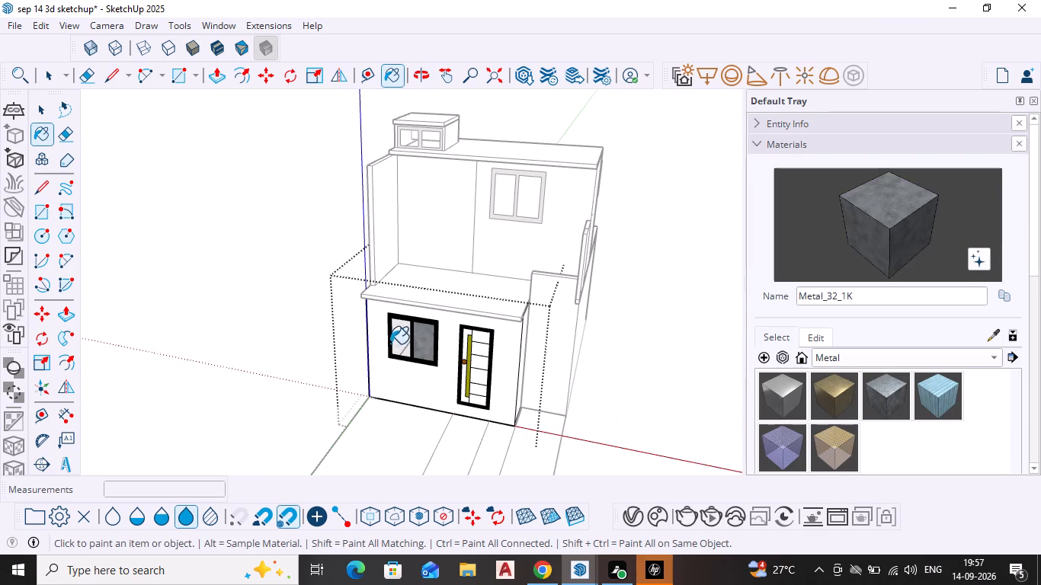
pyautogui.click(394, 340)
# Repaint both panes of the ground-floor window with the glass material Glass_Basic_01.
pyautogui.scroll(-5, 400, 336)
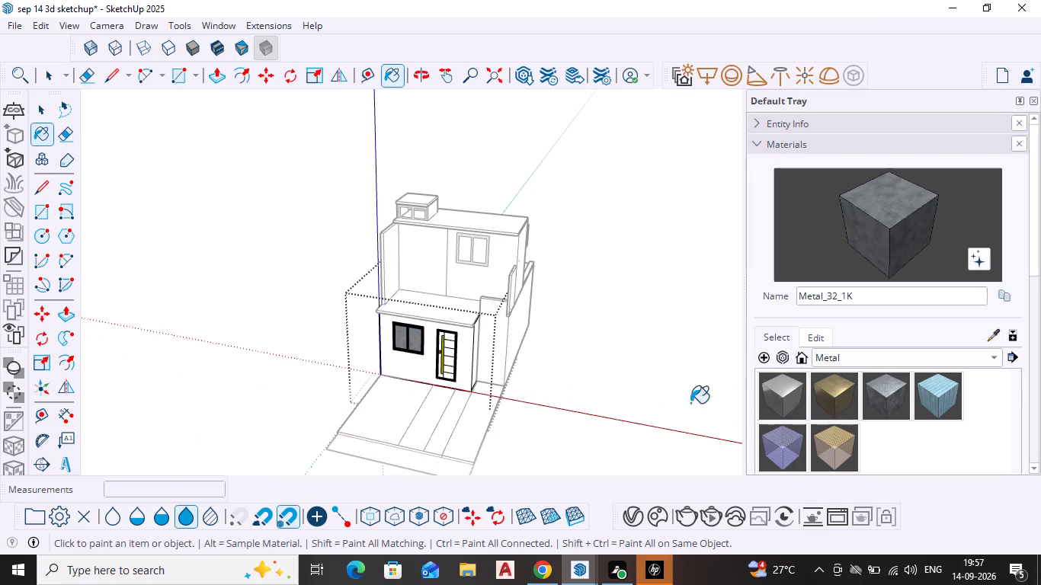
pyautogui.click(846, 351)
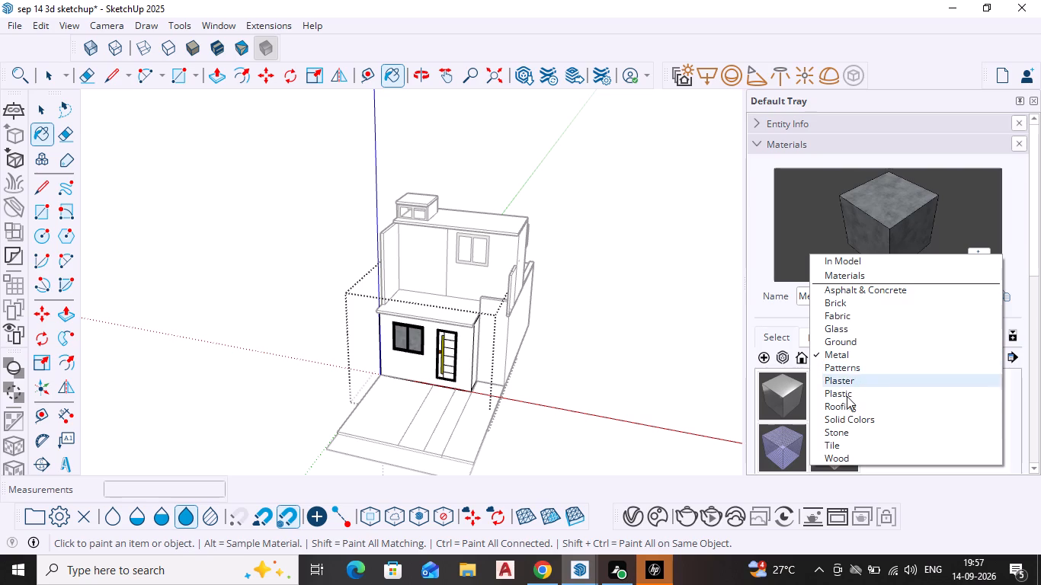
pyautogui.click(837, 332)
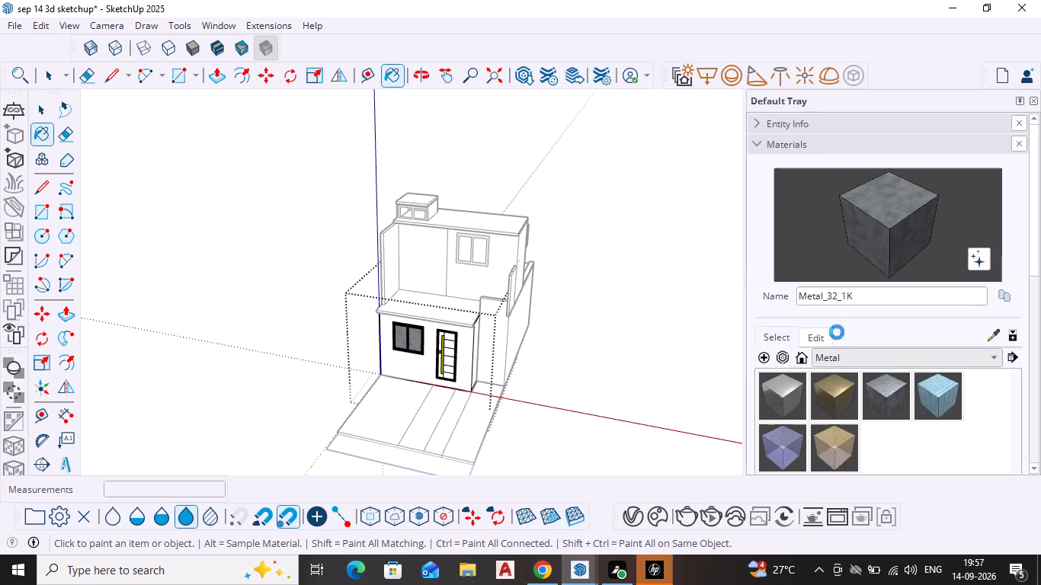
pyautogui.click(788, 403)
pyautogui.click(396, 342)
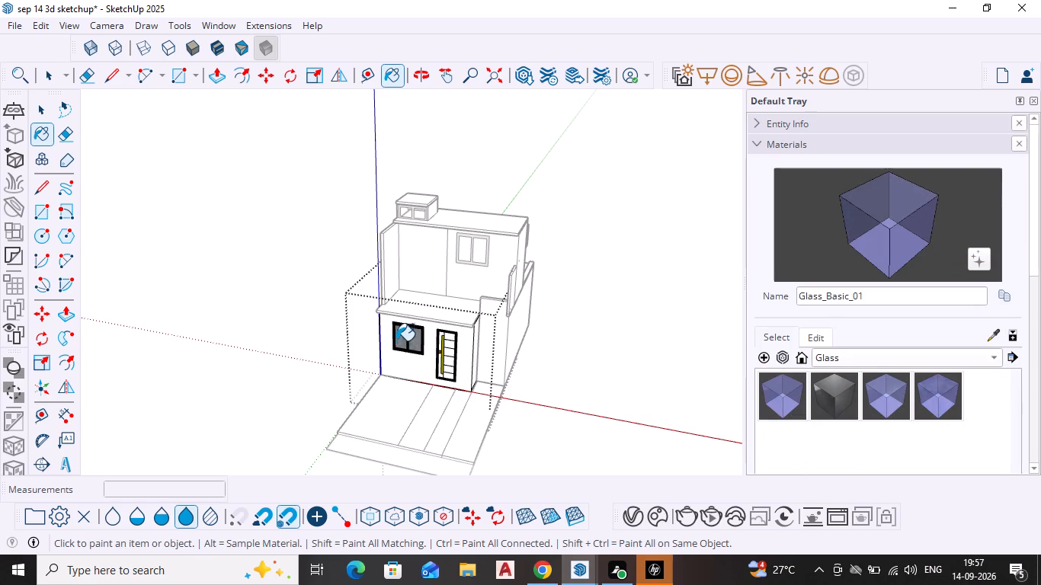
pyautogui.scroll(8, 413, 344)
pyautogui.click(415, 344)
pyautogui.click(380, 342)
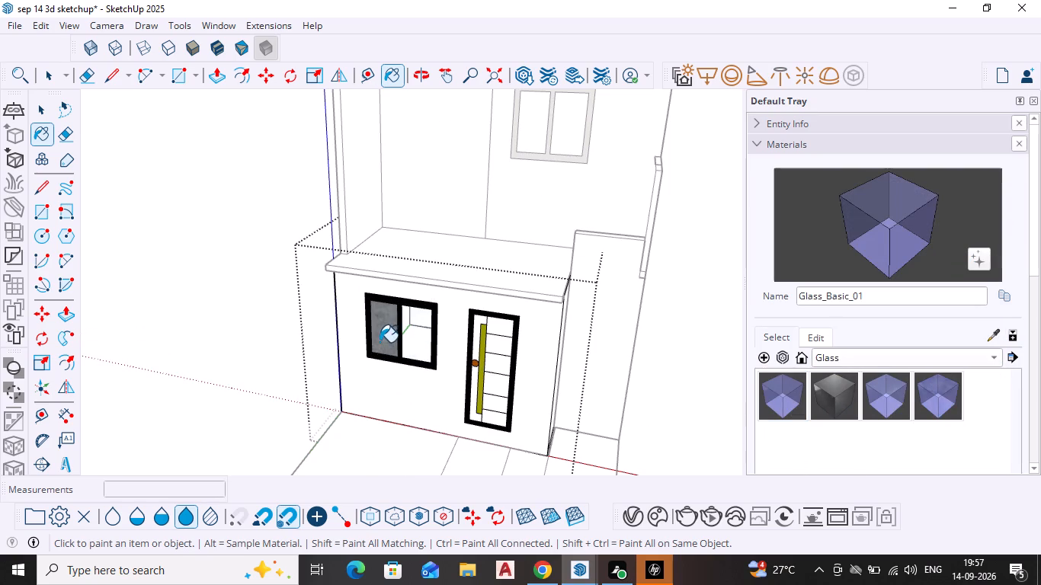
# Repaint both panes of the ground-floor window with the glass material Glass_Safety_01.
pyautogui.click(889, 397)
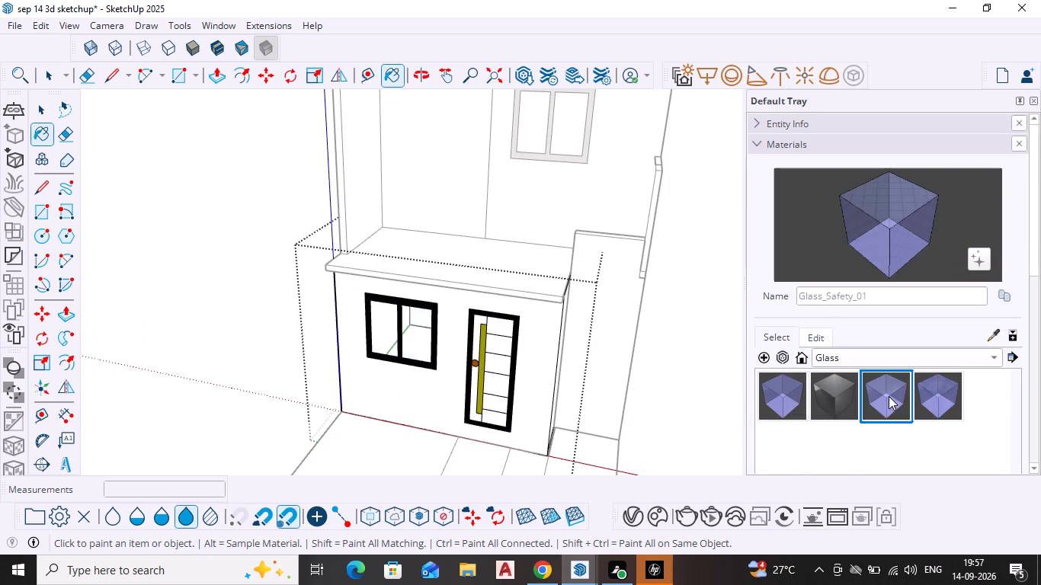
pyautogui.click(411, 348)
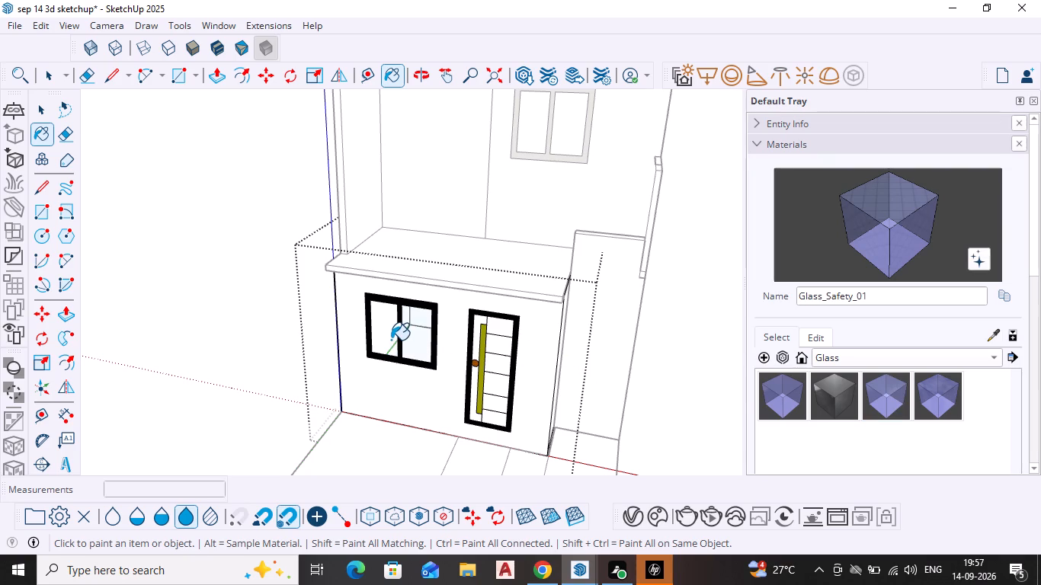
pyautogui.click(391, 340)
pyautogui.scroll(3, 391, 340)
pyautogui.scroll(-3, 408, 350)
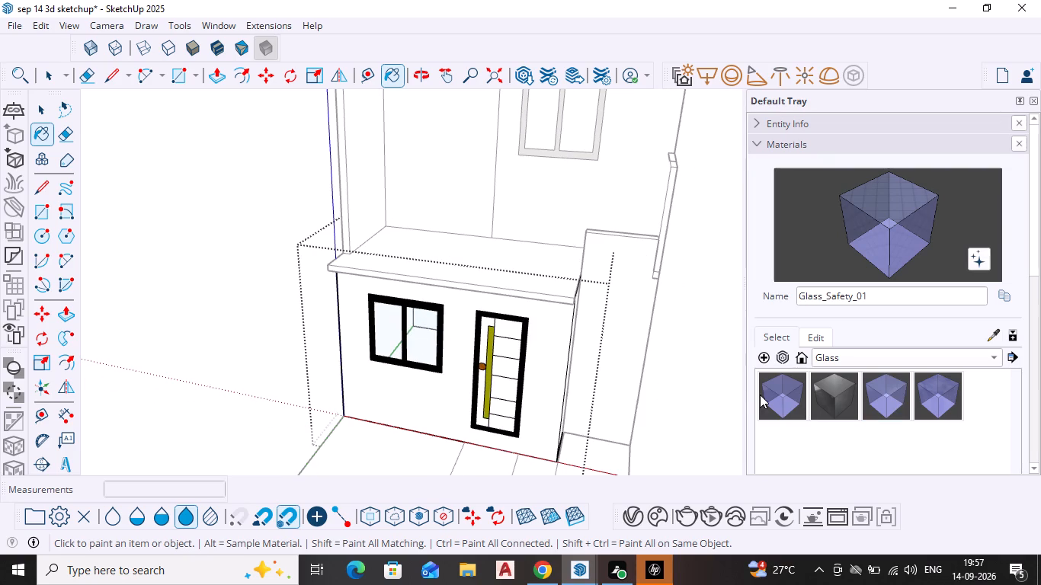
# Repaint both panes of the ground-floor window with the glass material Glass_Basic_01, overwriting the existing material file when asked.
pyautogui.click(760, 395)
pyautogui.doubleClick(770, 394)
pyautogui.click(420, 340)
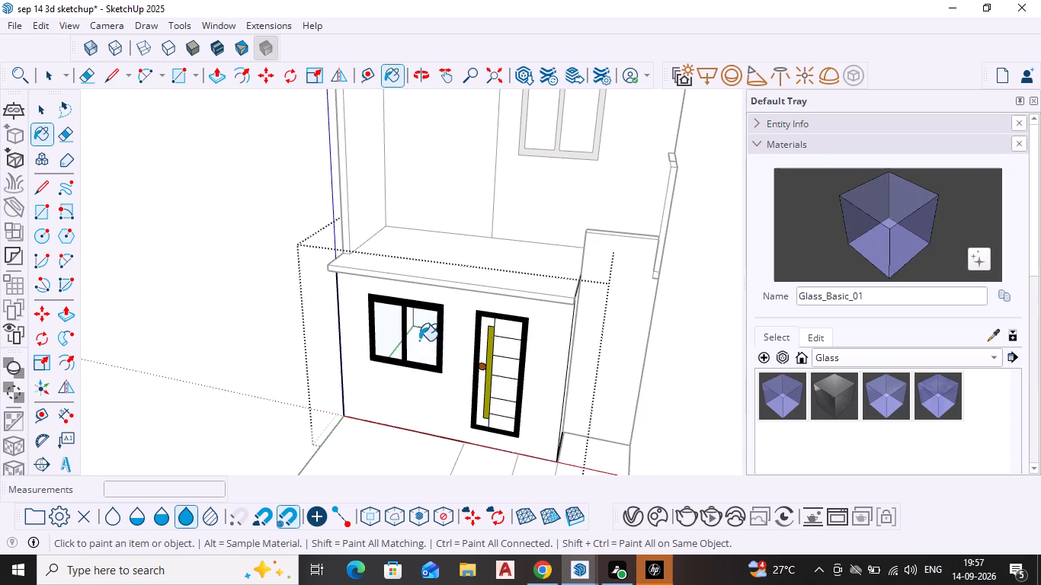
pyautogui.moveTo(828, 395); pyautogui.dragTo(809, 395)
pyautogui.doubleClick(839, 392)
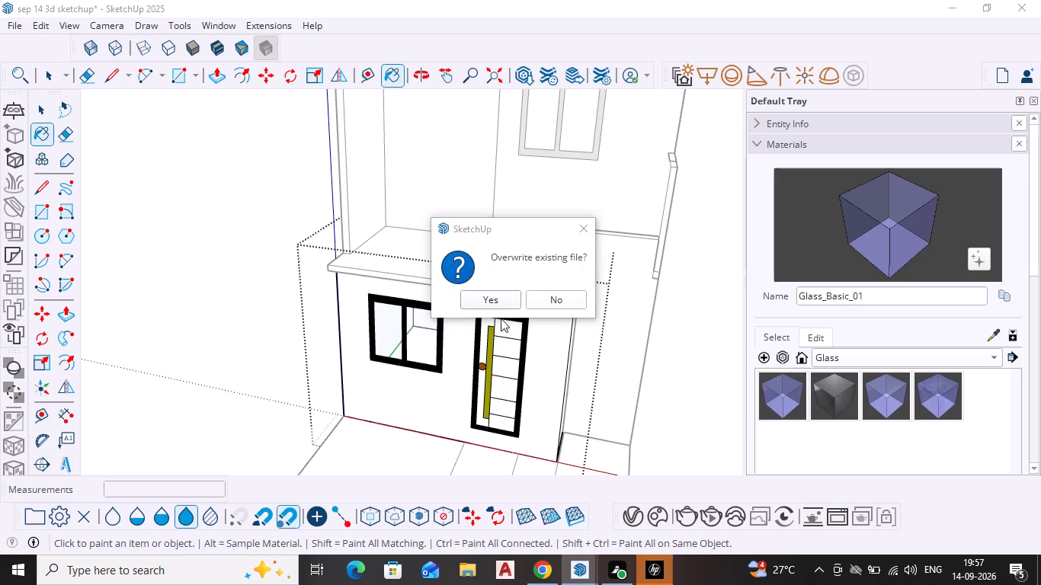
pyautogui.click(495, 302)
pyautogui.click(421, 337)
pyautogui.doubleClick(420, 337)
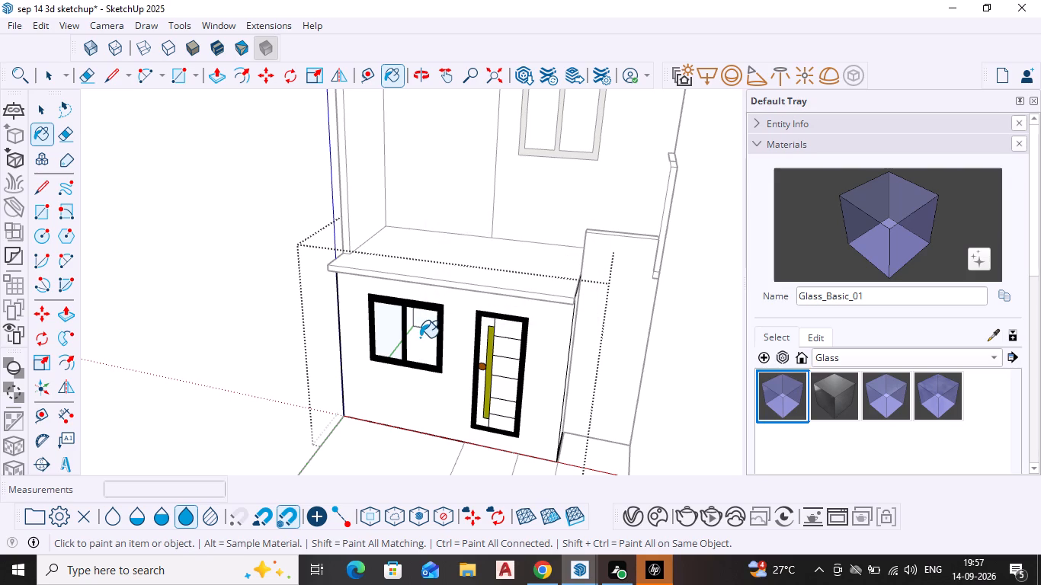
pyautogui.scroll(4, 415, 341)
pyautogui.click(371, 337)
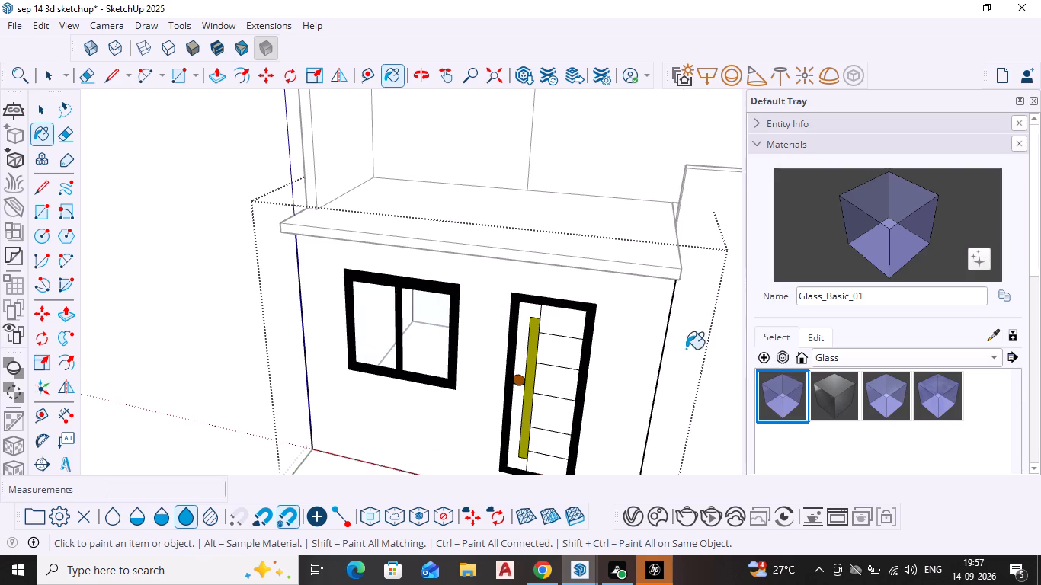
# Repaint both panes of the ground-floor window with the glass material Glass_Sky Reflection_01 and leave group editing.
pyautogui.click(949, 394)
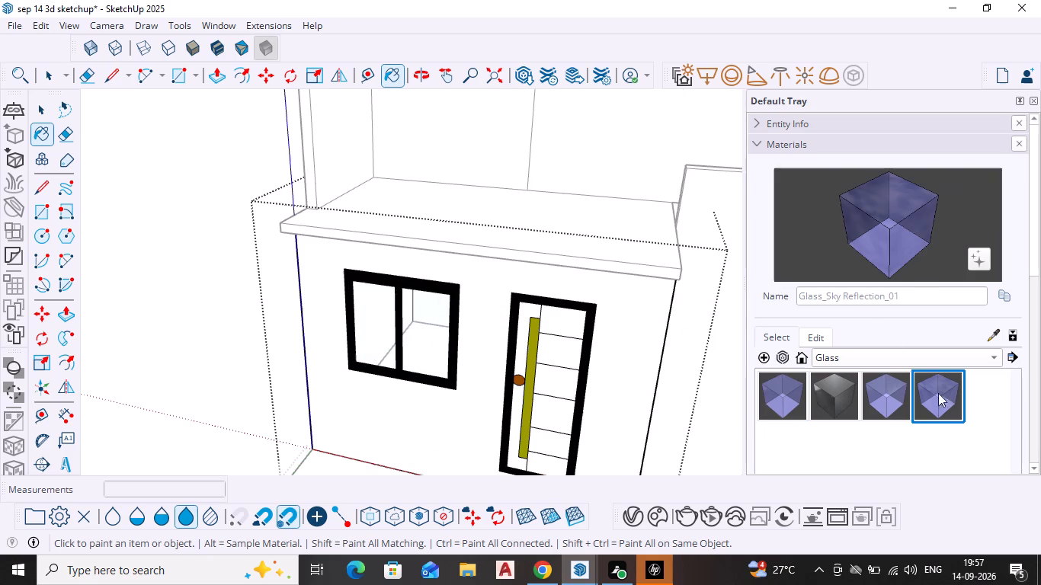
pyautogui.click(425, 335)
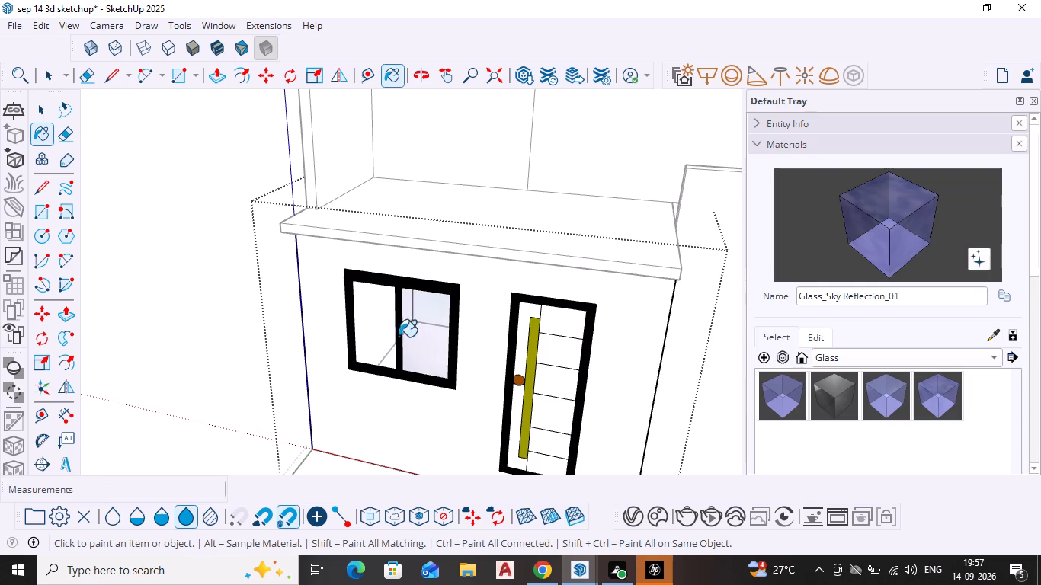
pyautogui.click(380, 331)
pyautogui.scroll(-12, 425, 318)
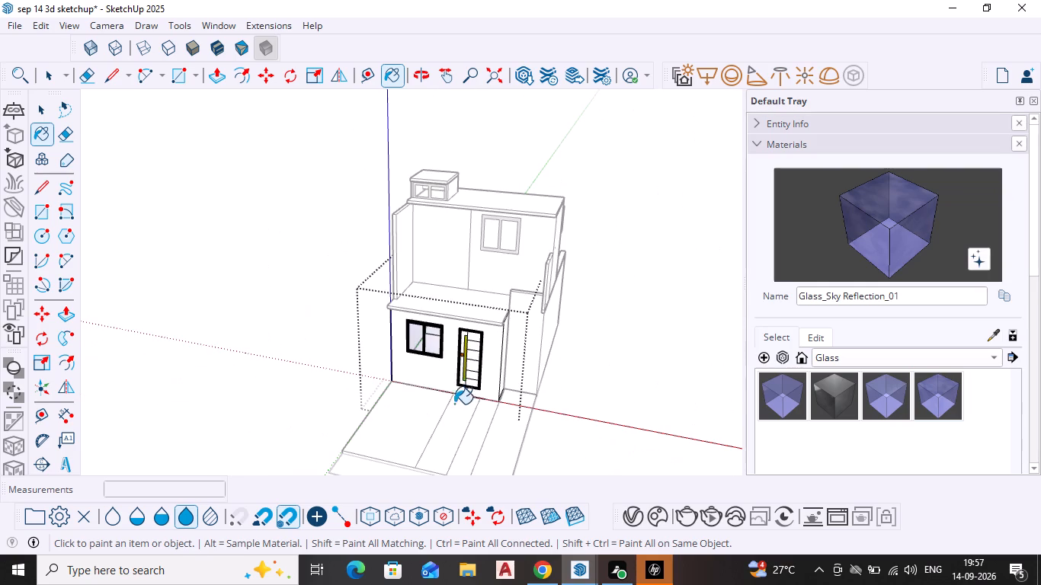
pyautogui.press('Escape')
pyautogui.press('space')
pyautogui.press('space')
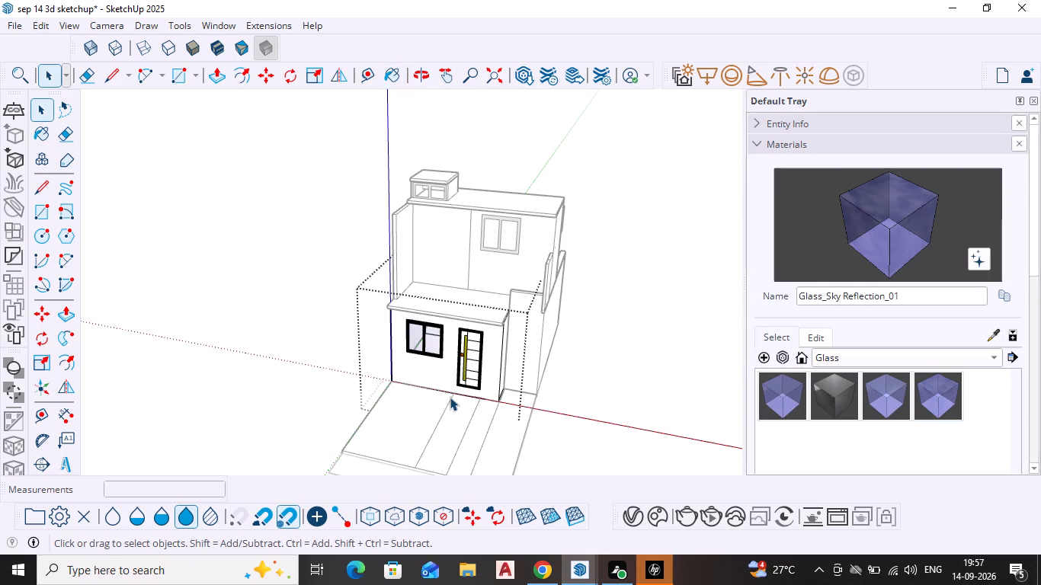
pyautogui.click(657, 256)
pyautogui.press('space')
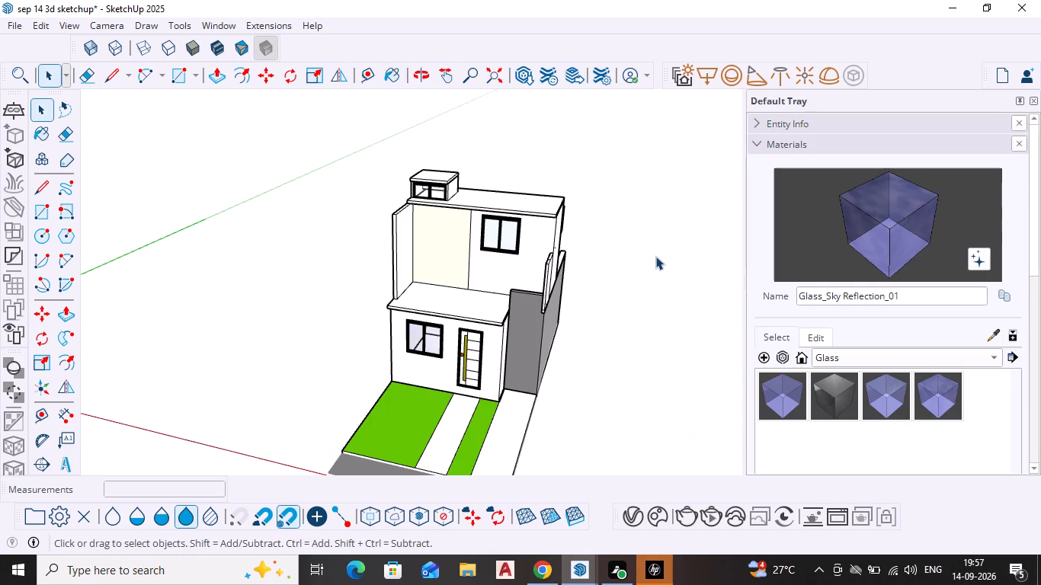
# Paint both panes of the small rooftop structure's window with the metal material Metal_Perforated_03_1K and leave group editing.
pyautogui.scroll(3, 407, 154)
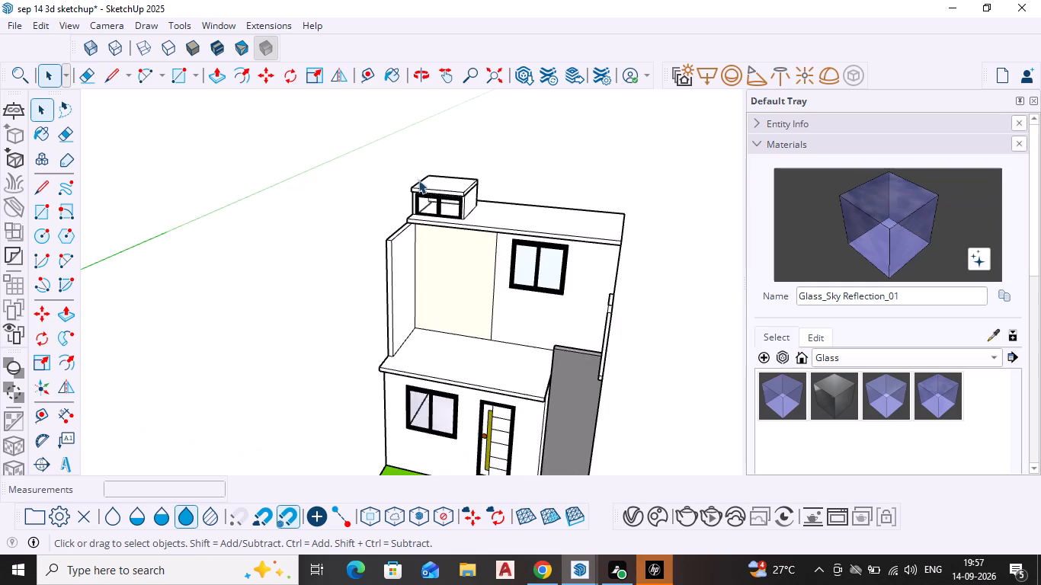
pyautogui.scroll(10, 420, 184)
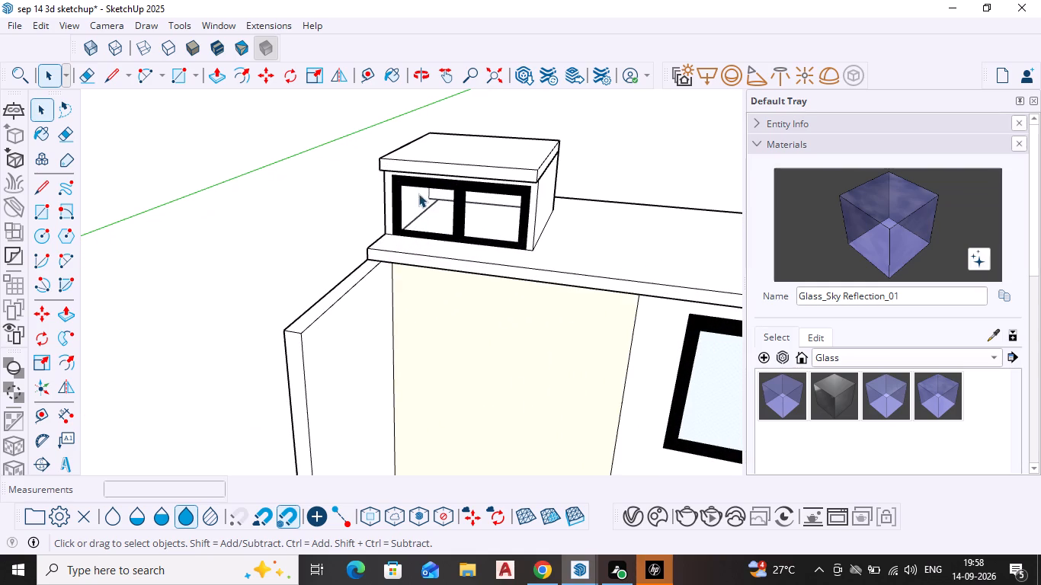
pyautogui.tripleClick(418, 206)
pyautogui.doubleClick(418, 206)
pyautogui.click(423, 202)
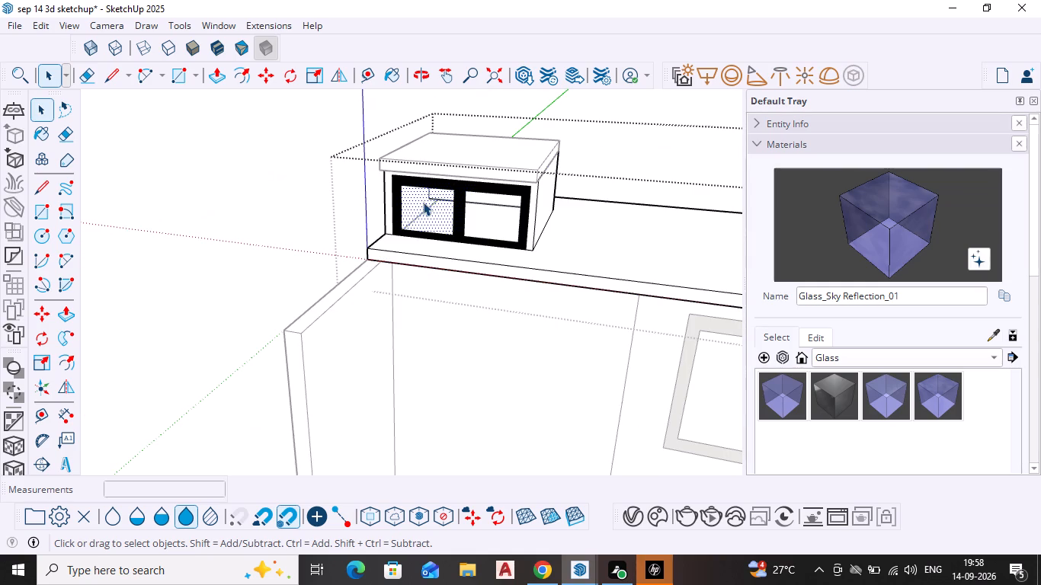
pyautogui.click(994, 352)
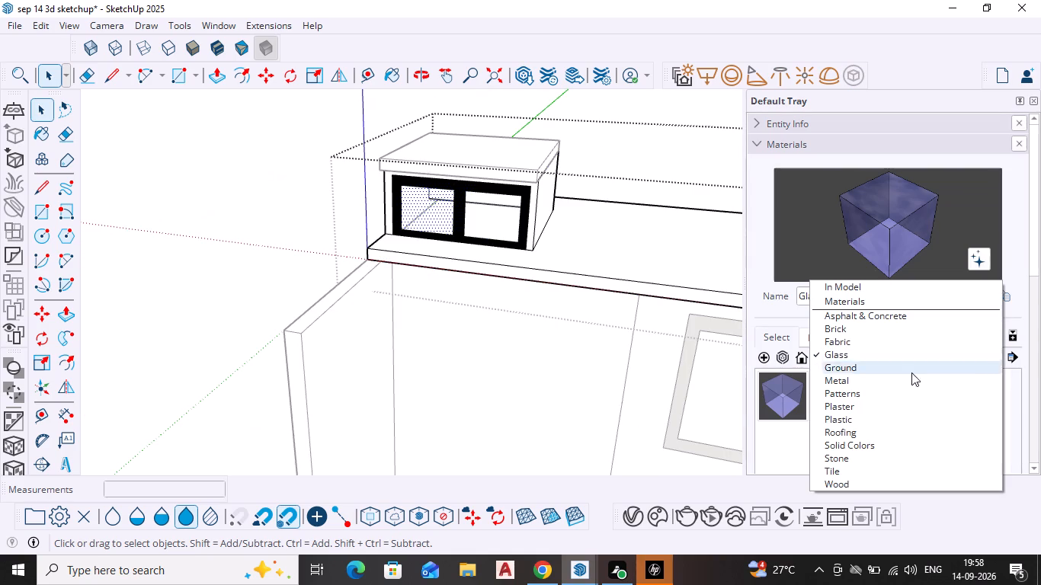
pyautogui.click(844, 381)
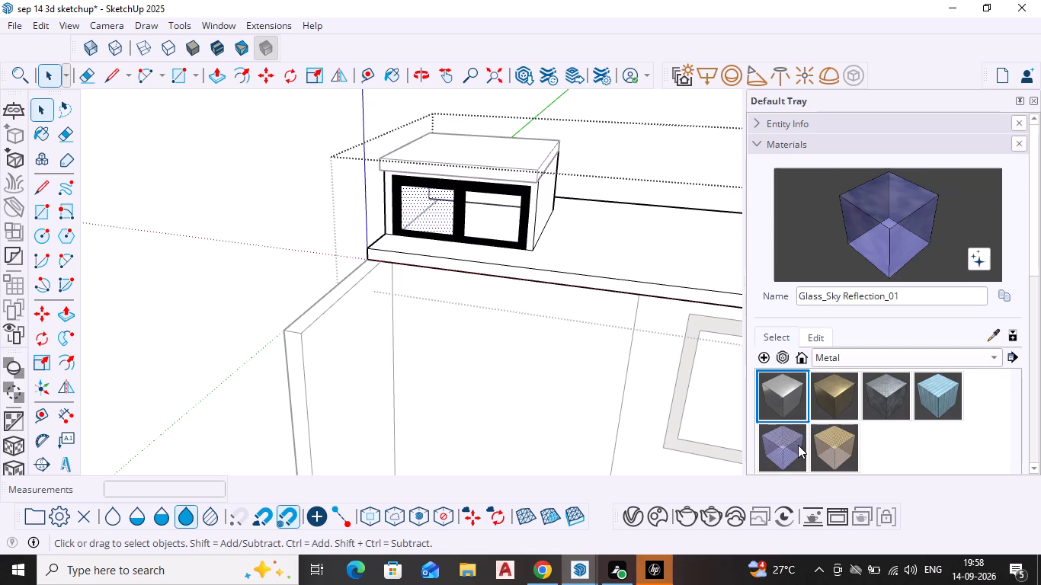
pyautogui.click(797, 446)
pyautogui.click(433, 220)
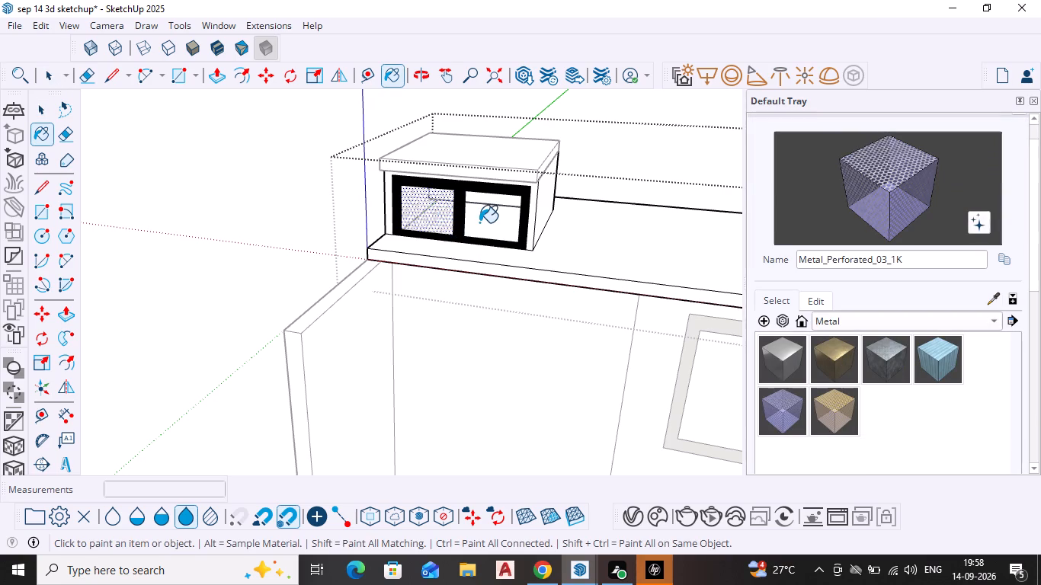
pyautogui.click(479, 222)
pyautogui.scroll(-7, 484, 225)
pyautogui.scroll(3, 848, 366)
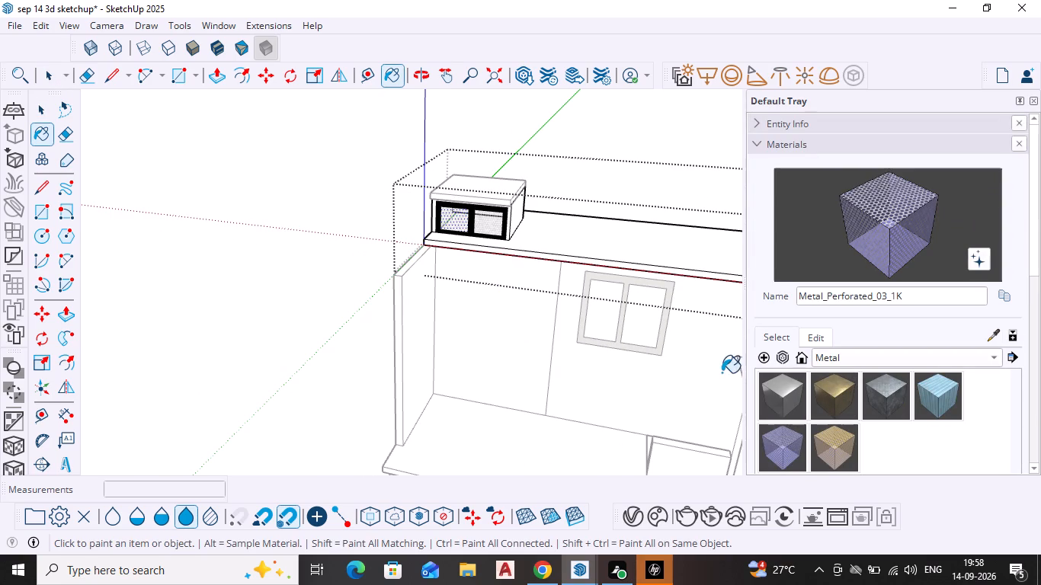
pyautogui.scroll(-5, 437, 309)
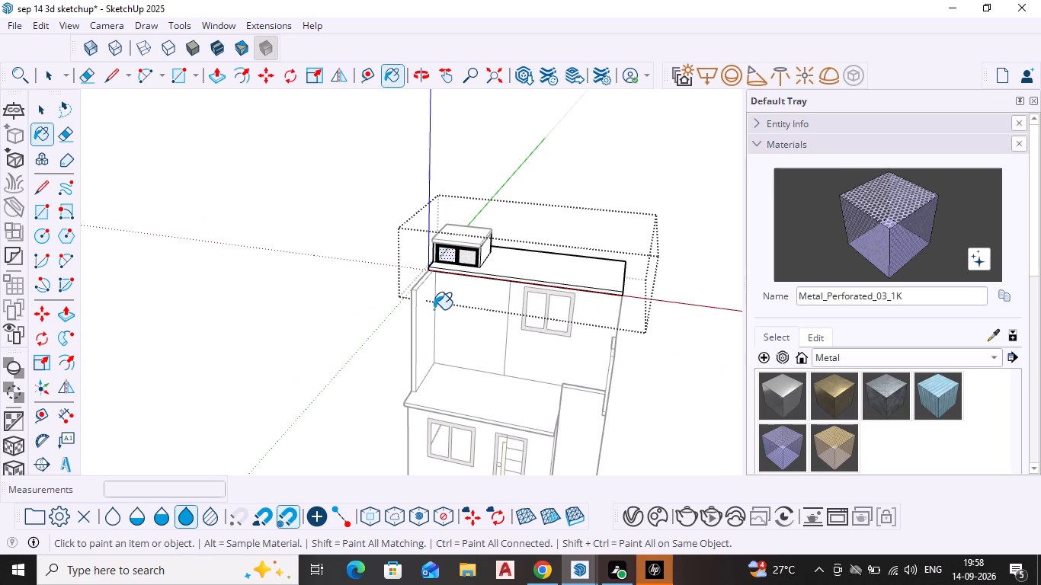
pyautogui.scroll(-4, 433, 308)
pyautogui.press('Escape')
pyautogui.press('space')
pyautogui.press('space')
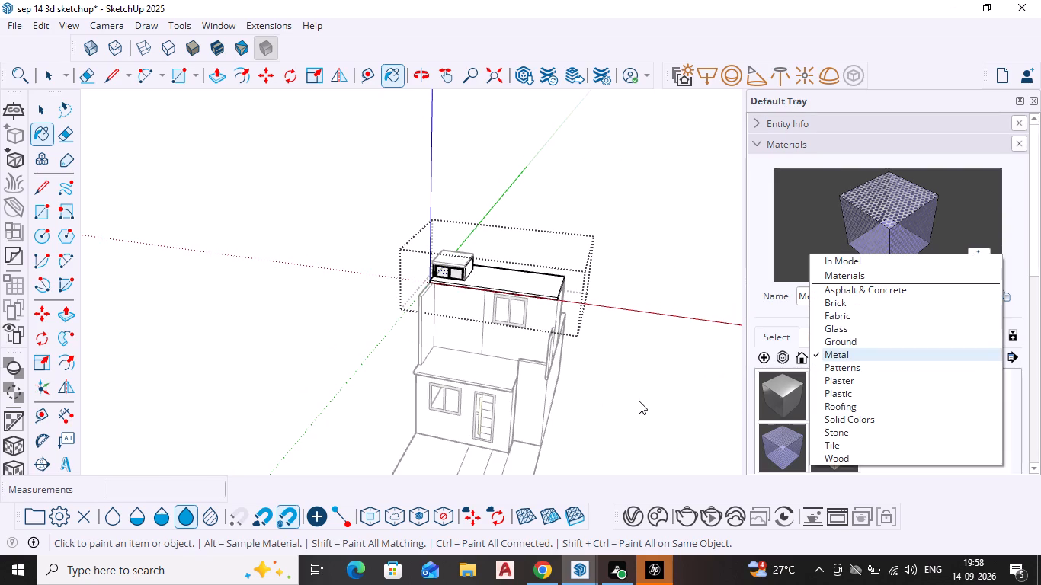
pyautogui.click(632, 393)
pyautogui.press('Escape')
pyautogui.press('space')
pyautogui.write('v')
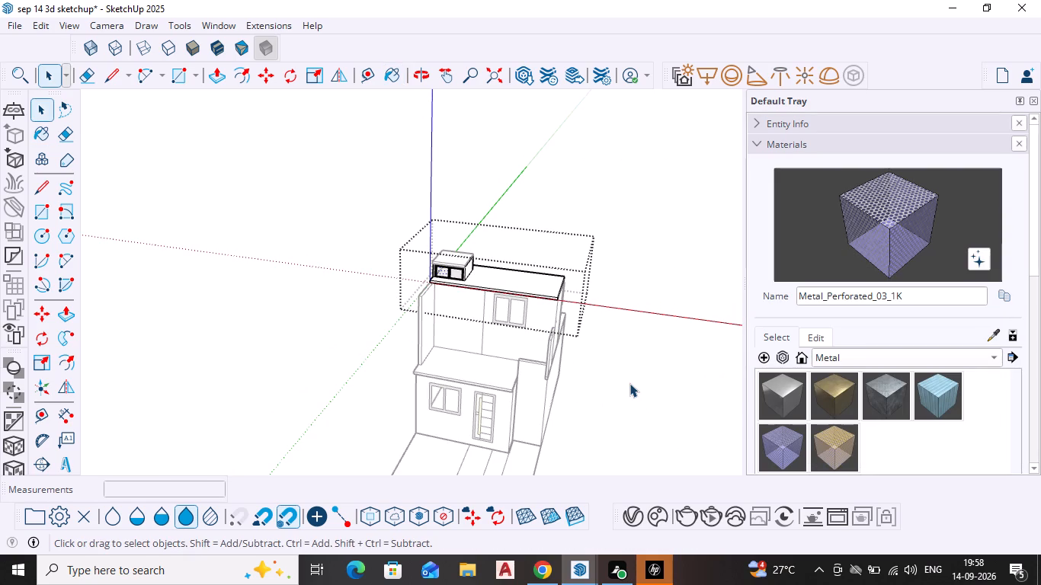
pyautogui.click(629, 383)
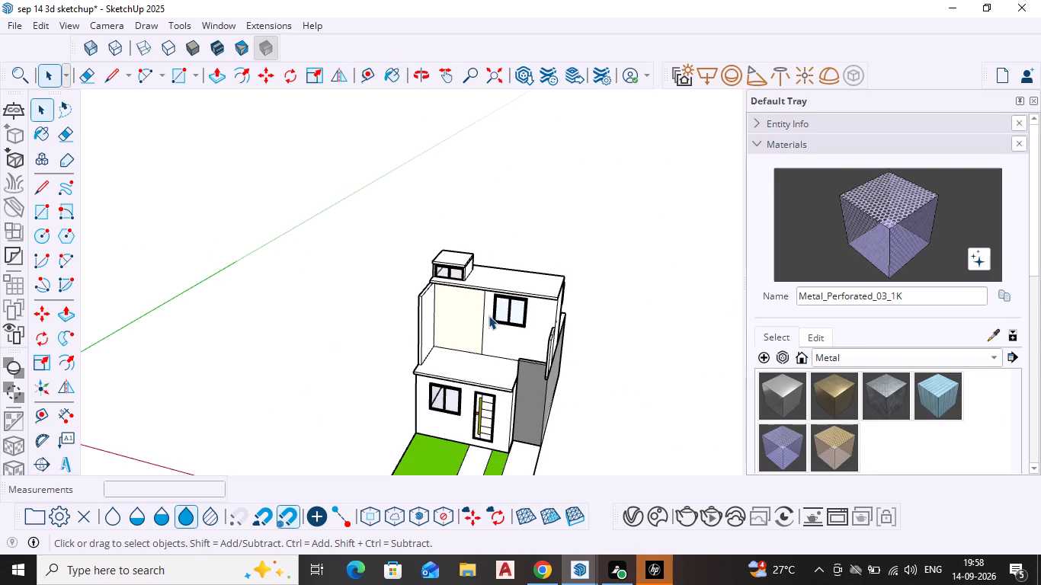
# Draw a square about 3' 1" per side across the walkway between the lawns, against the house's front wall.
pyautogui.scroll(4, 488, 315)
pyautogui.scroll(-5, 520, 334)
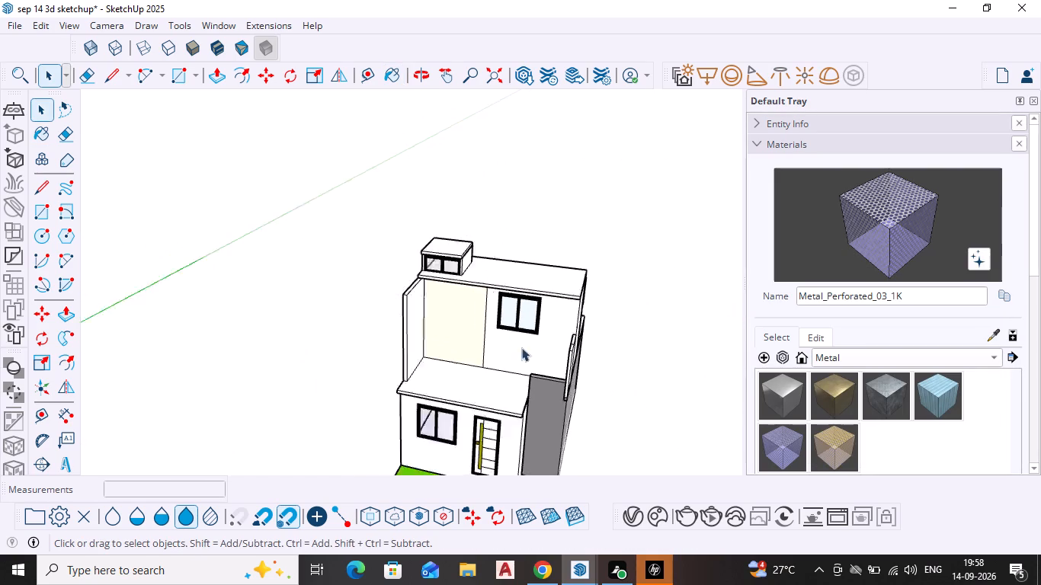
pyautogui.scroll(-6, 521, 347)
pyautogui.scroll(3, 510, 427)
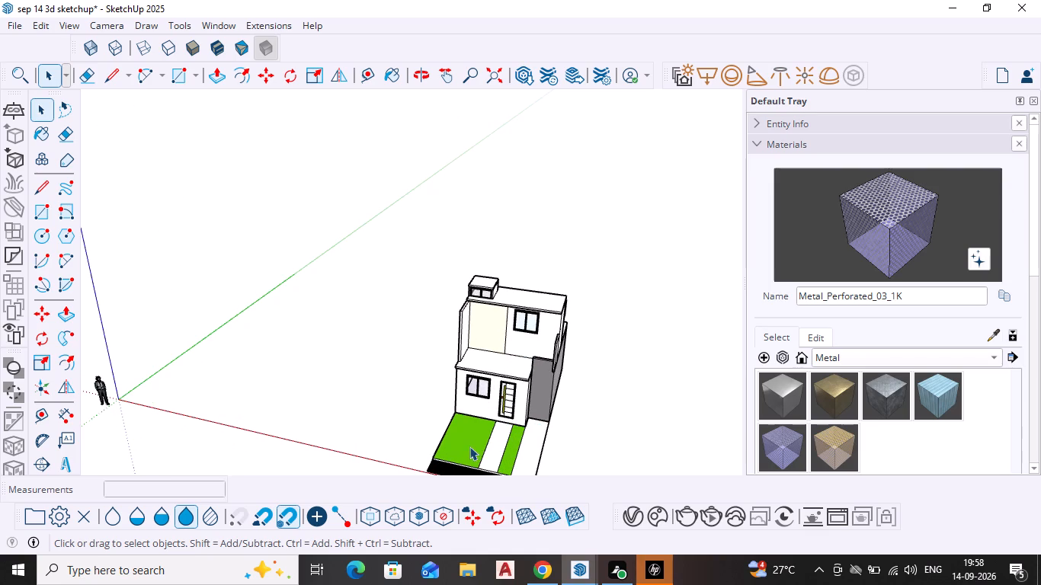
pyautogui.keyDown('shift'); pyautogui.moveTo(468, 442); pyautogui.dragTo(476, 389, button='middle'); pyautogui.keyUp('shift')
pyautogui.scroll(6, 500, 395)
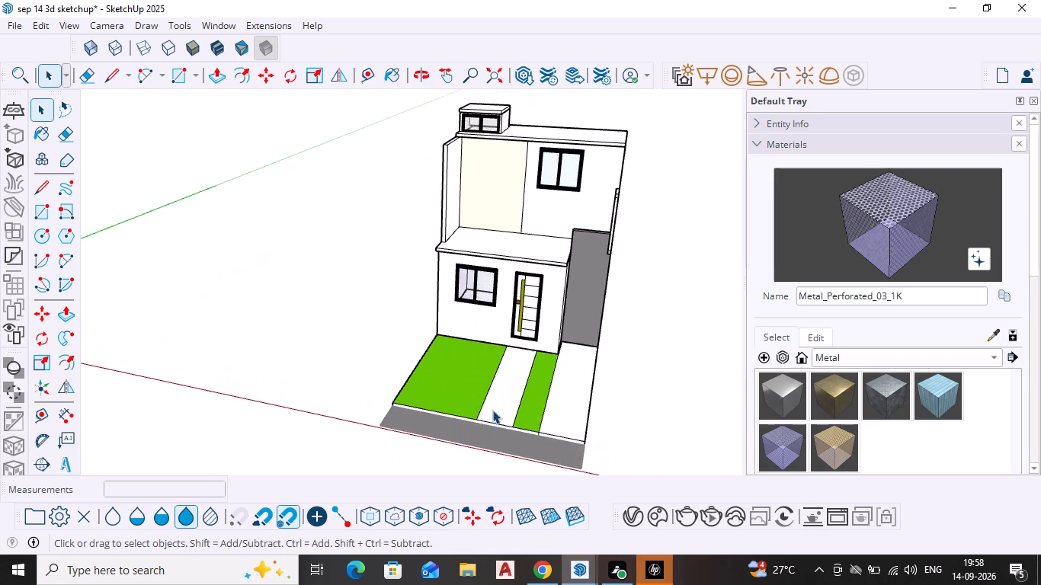
pyautogui.scroll(1, 481, 408)
pyautogui.moveTo(464, 407); pyautogui.dragTo(497, 427, button='middle')
pyautogui.scroll(4, 511, 352)
pyautogui.moveTo(511, 348); pyautogui.dragTo(514, 353, button='middle')
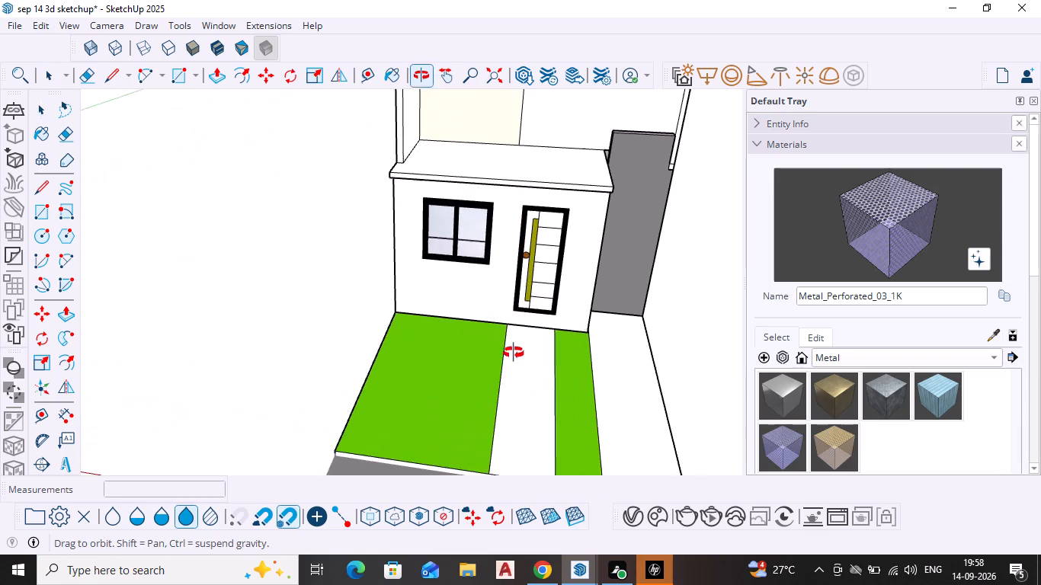
pyautogui.moveTo(514, 353); pyautogui.dragTo(546, 364, button='middle')
pyautogui.press('r')
pyautogui.press('Return')
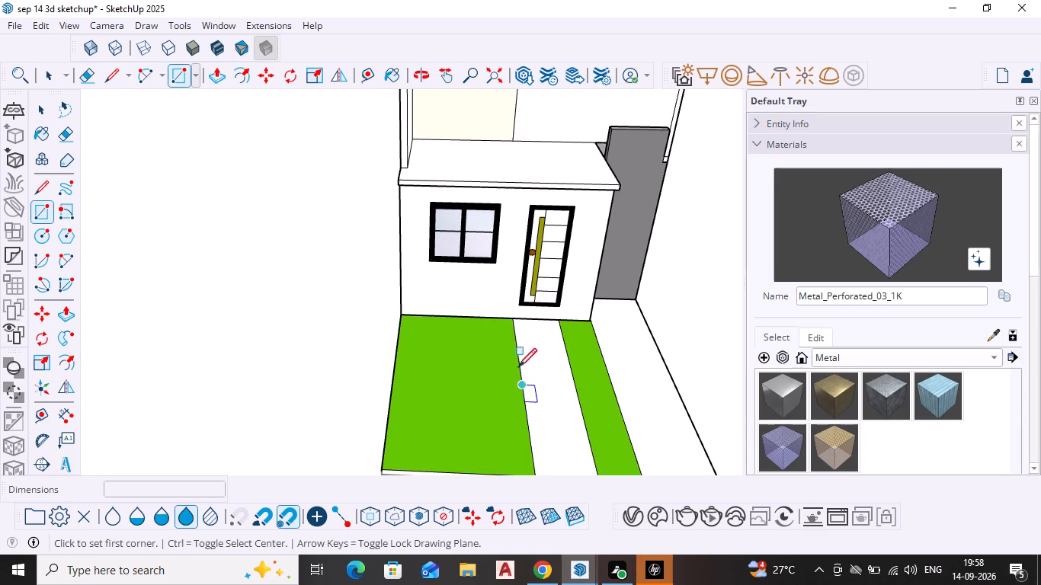
pyautogui.click(513, 323)
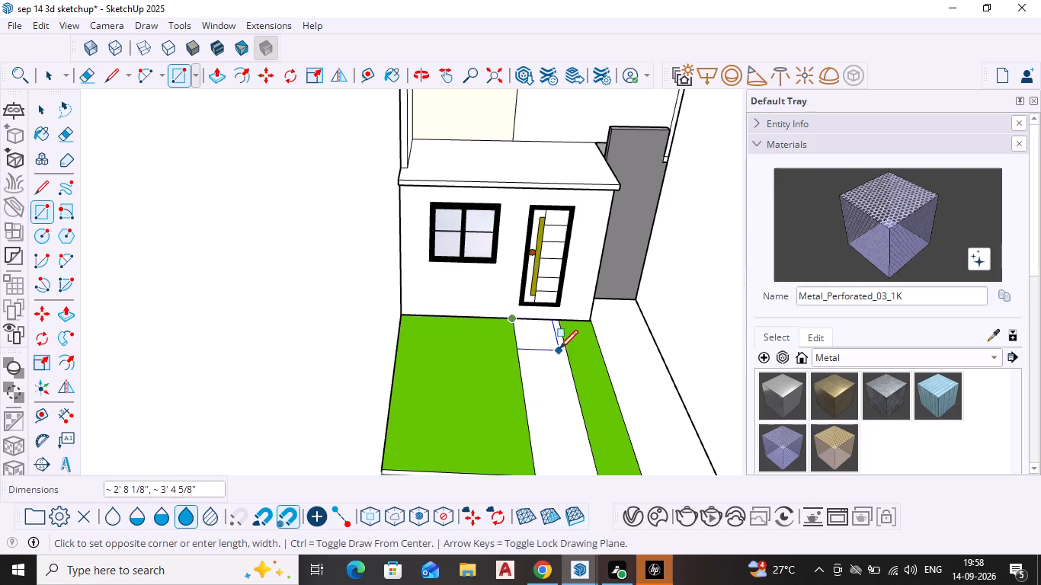
pyautogui.click(564, 347)
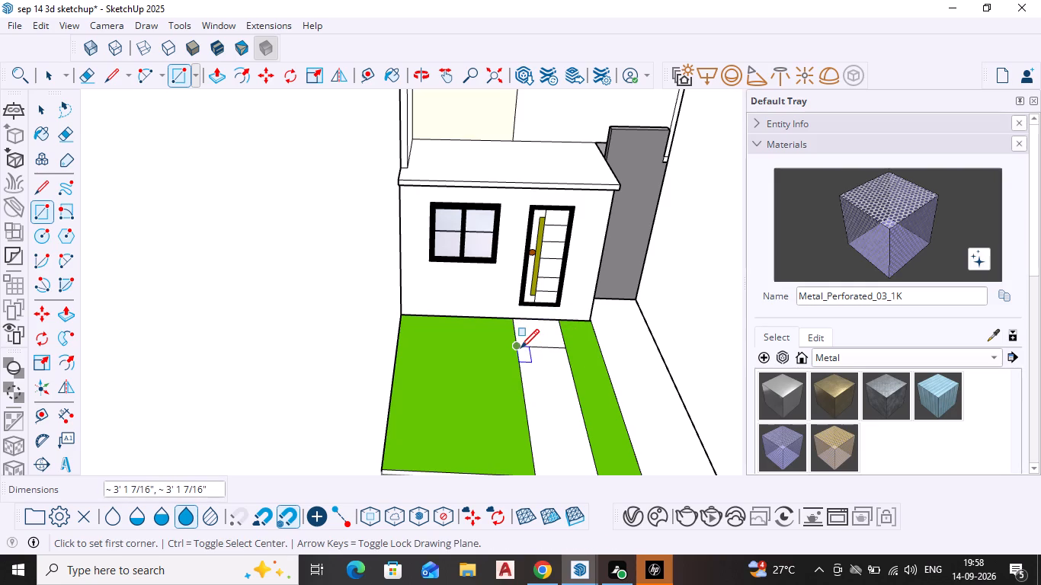
pyautogui.click(520, 349)
pyautogui.press('Escape')
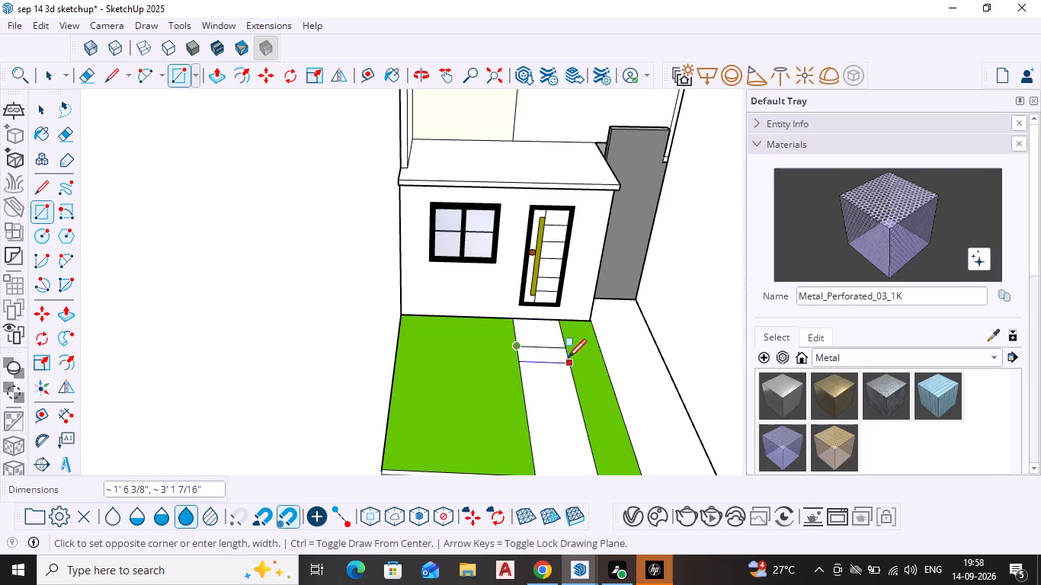
# Copy the square slab face nearest the house twice along the walkway toward the front edge, spacing the copies about 3' apart.
pyautogui.press('space')
pyautogui.click(533, 337)
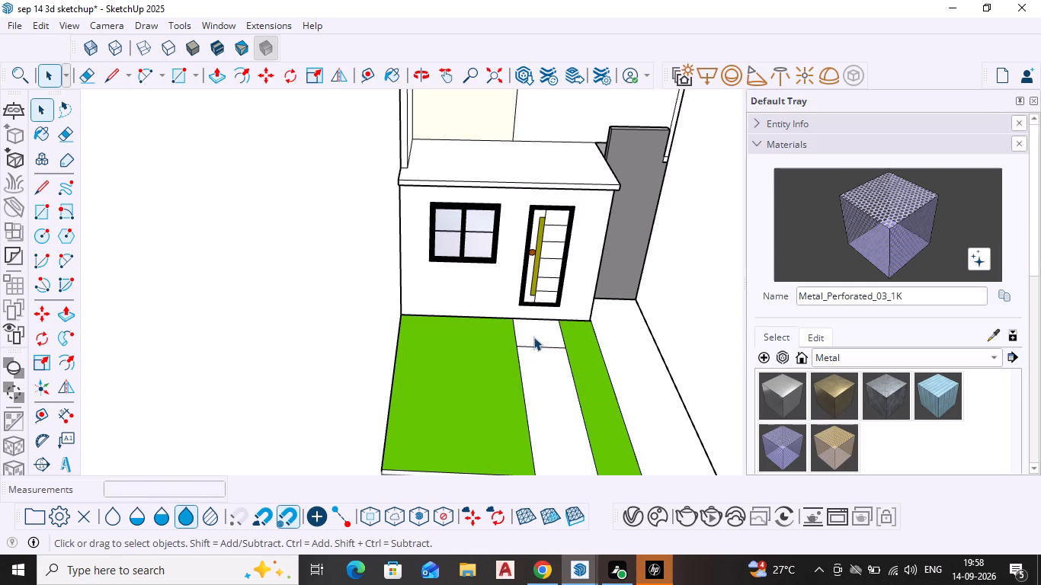
pyautogui.press('m')
pyautogui.press('Return')
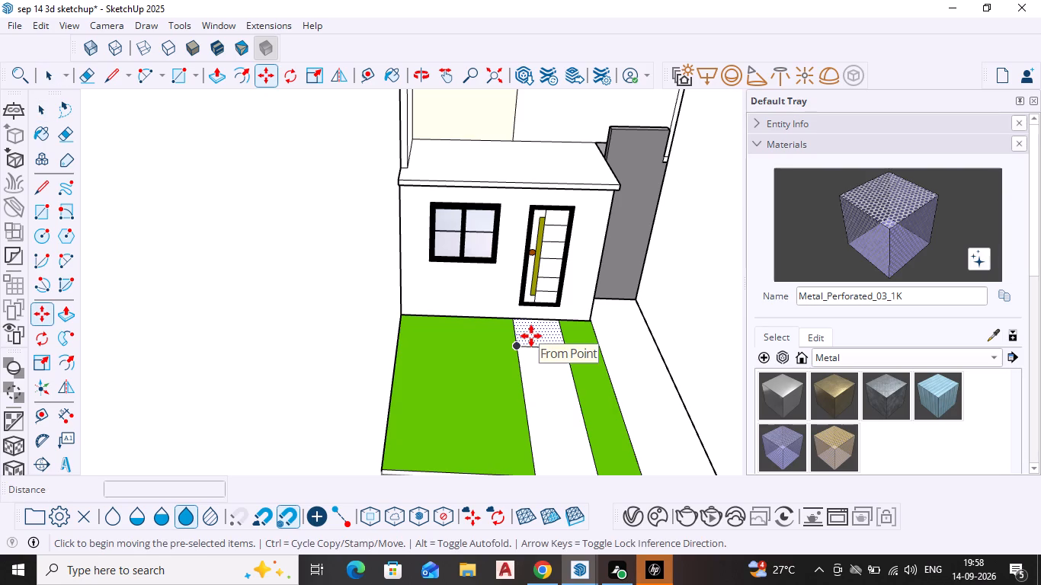
pyautogui.click(520, 347)
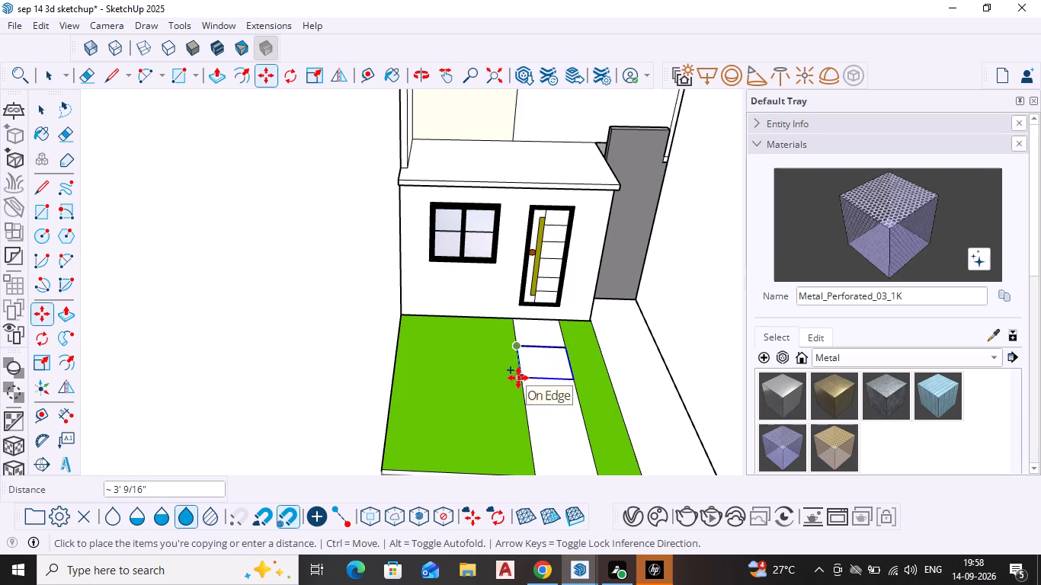
pyautogui.click(518, 378)
pyautogui.click(518, 378)
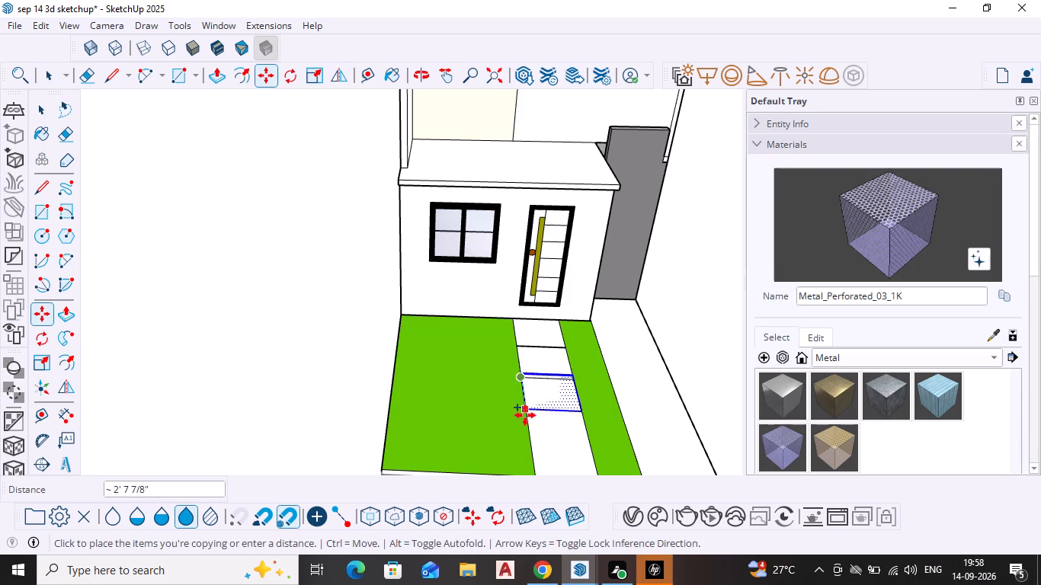
pyautogui.click(525, 412)
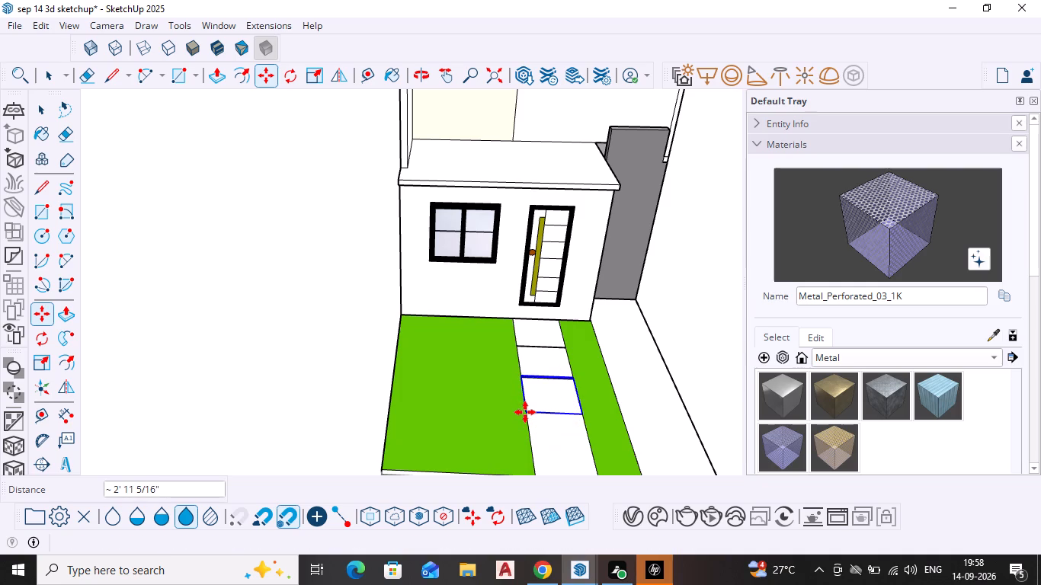
# Copy the last slab face once more along the walkway, about 3' further toward the plot's front edge.
pyautogui.moveTo(538, 413); pyautogui.dragTo(501, 393, button='middle')
pyautogui.scroll(-1, 538, 413)
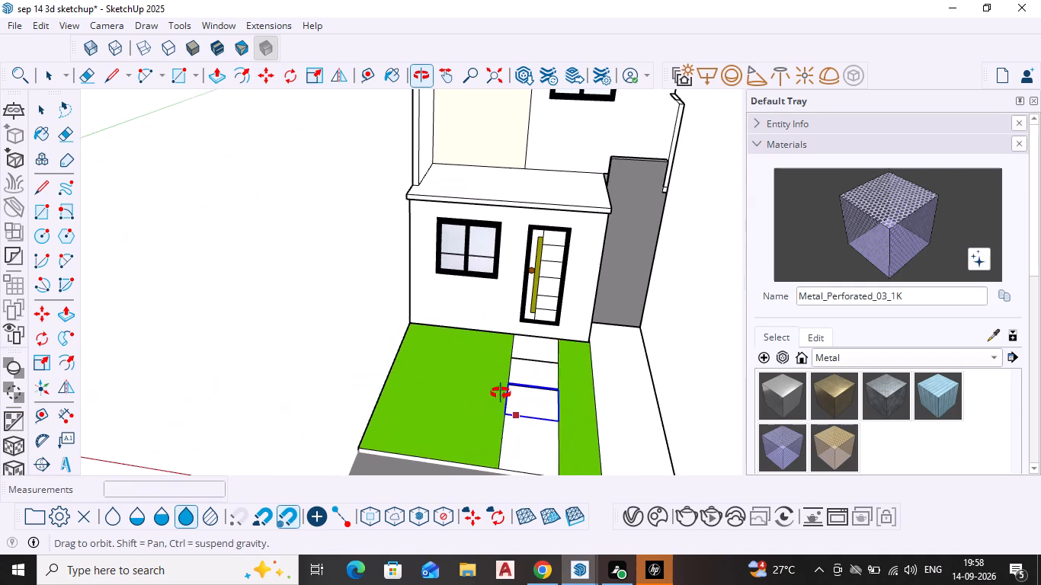
pyautogui.moveTo(501, 393); pyautogui.dragTo(502, 395, button='middle')
pyautogui.keyDown('shift'); pyautogui.moveTo(506, 434); pyautogui.dragTo(492, 347, button='middle'); pyautogui.keyUp('shift')
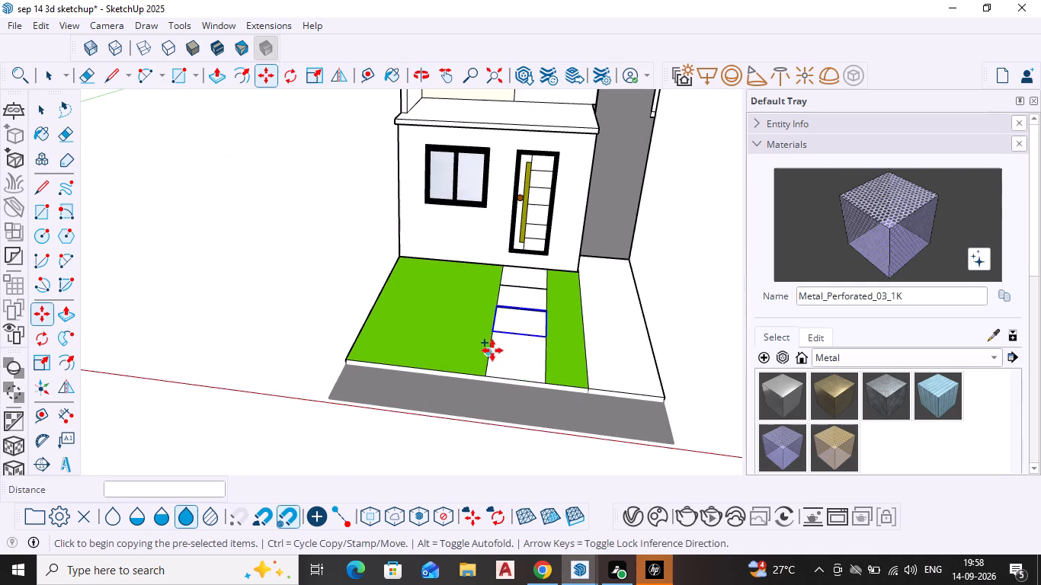
pyautogui.moveTo(492, 357); pyautogui.dragTo(517, 417, button='middle')
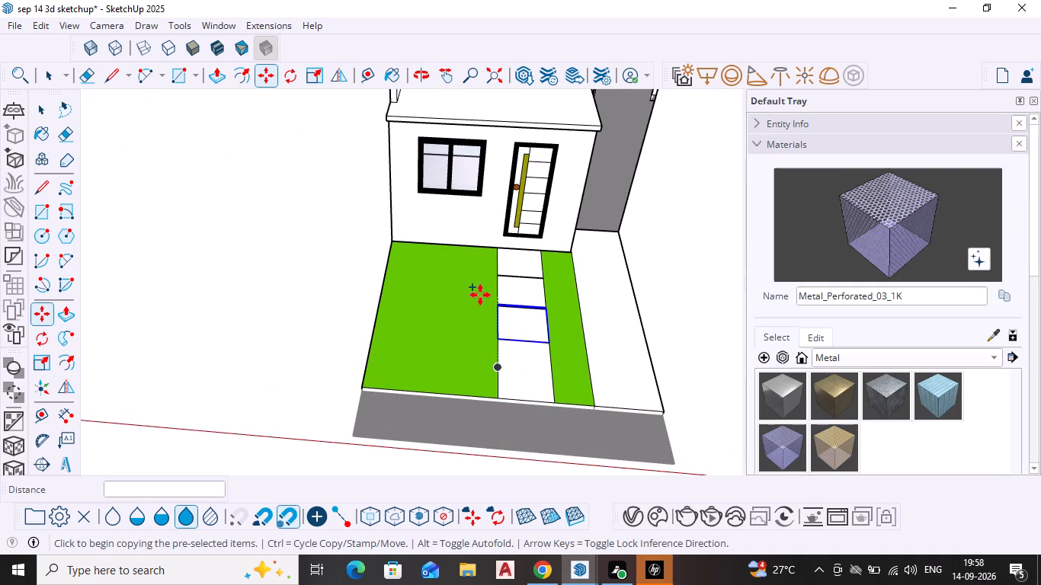
pyautogui.click(500, 340)
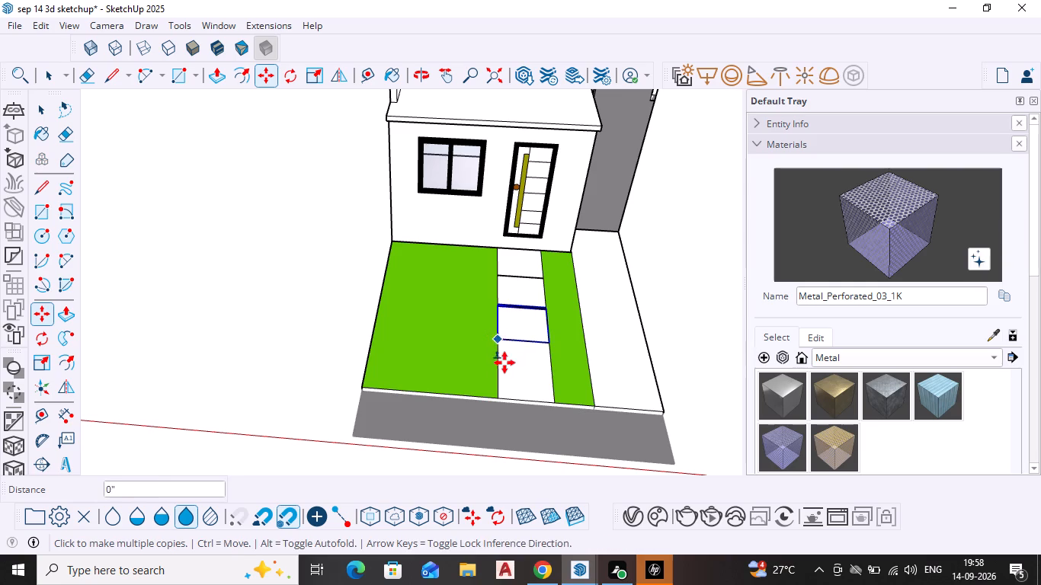
pyautogui.click(504, 376)
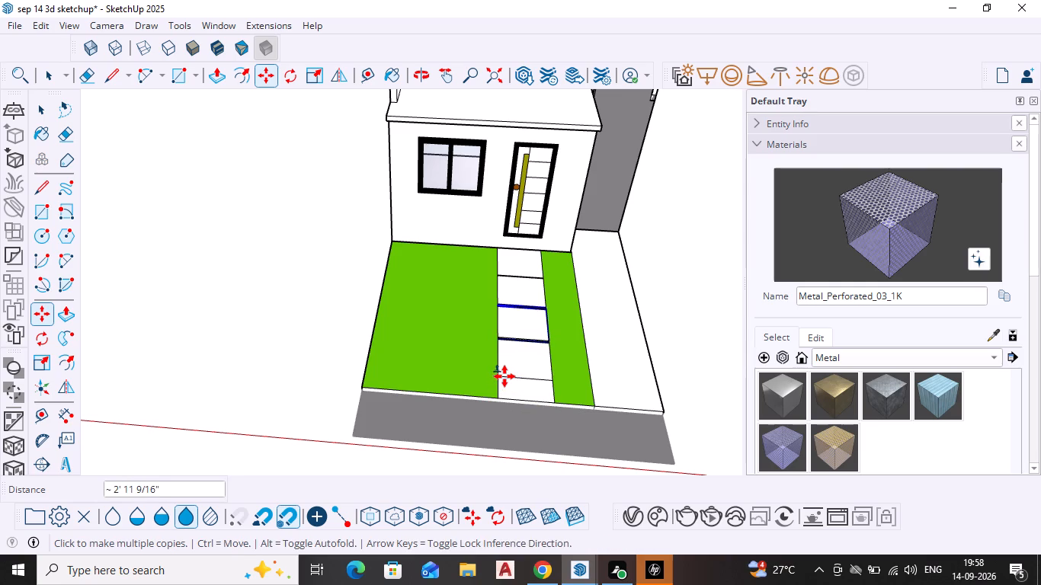
pyautogui.press('Escape')
# Delete the surplus middle line in the second slab joint from the house, keeping the joint's two outer lines.
pyautogui.scroll(3, 516, 322)
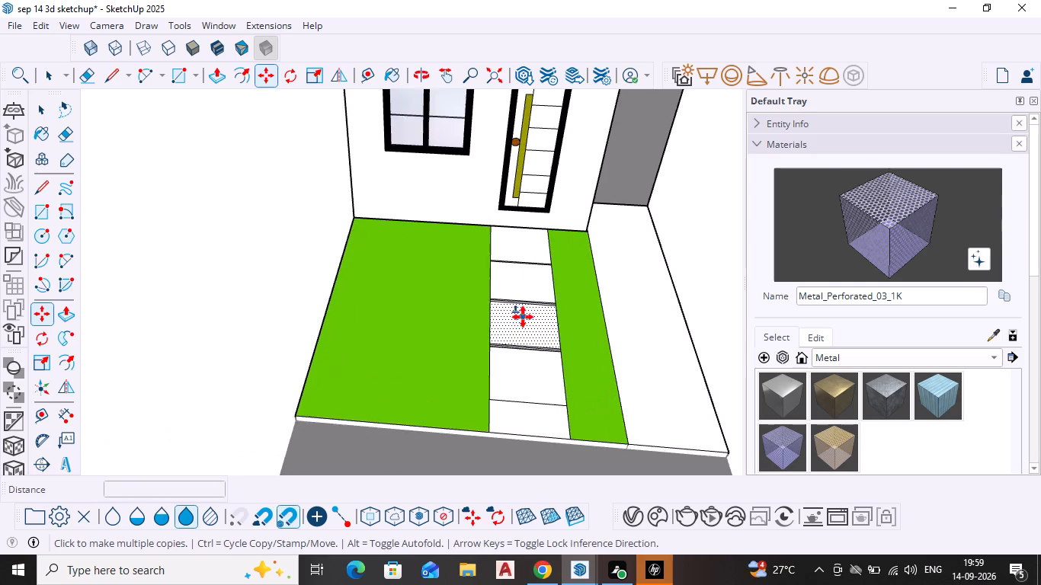
pyautogui.scroll(3, 523, 317)
pyautogui.press('space')
pyautogui.scroll(17, 530, 302)
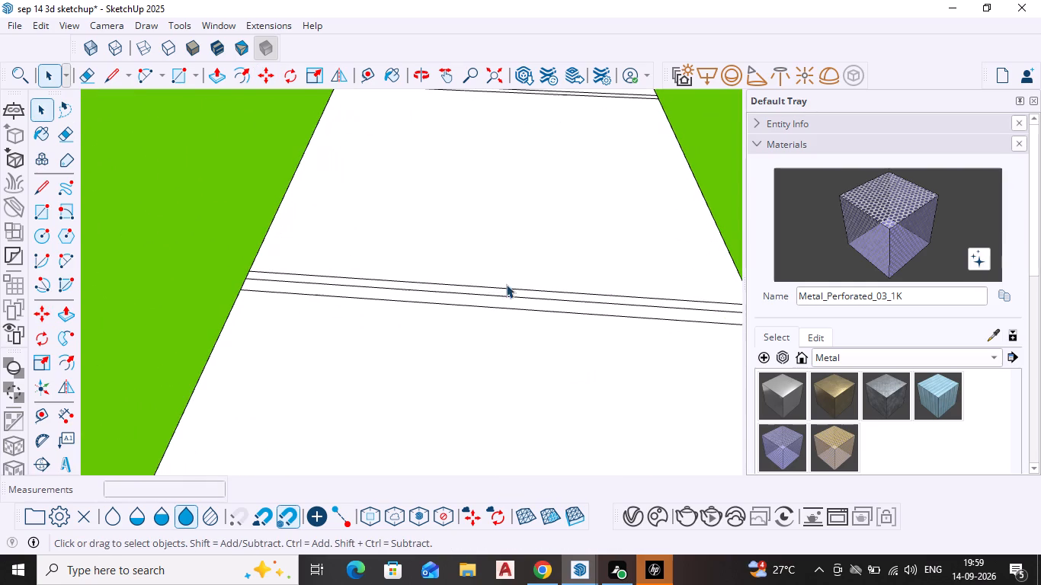
pyautogui.click(511, 295)
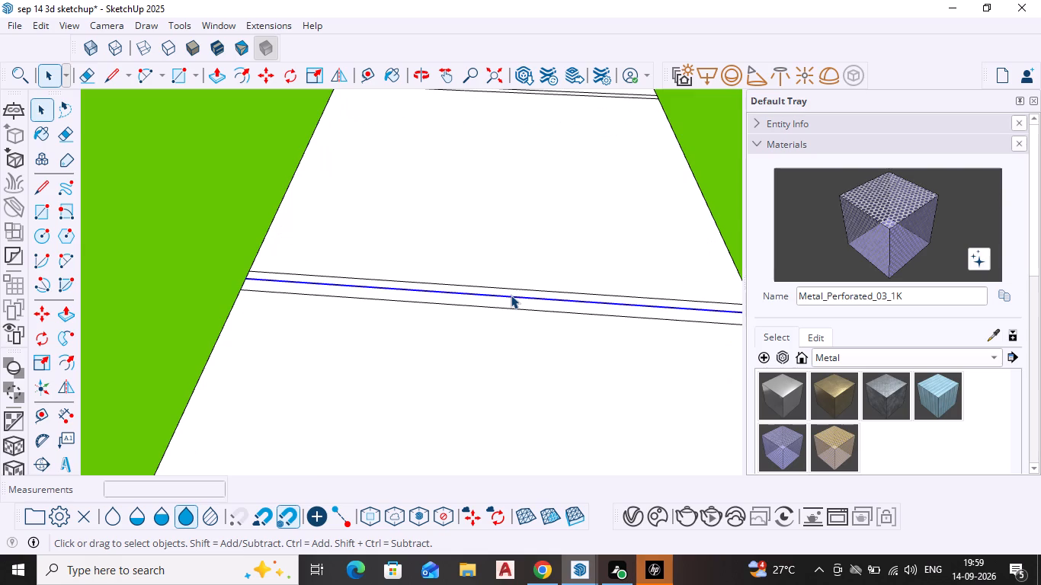
pyautogui.press('Delete')
# Delete the two surplus lines in the third slab joint from the house, keeping only a narrow two-line gap.
pyautogui.scroll(-3, 503, 310)
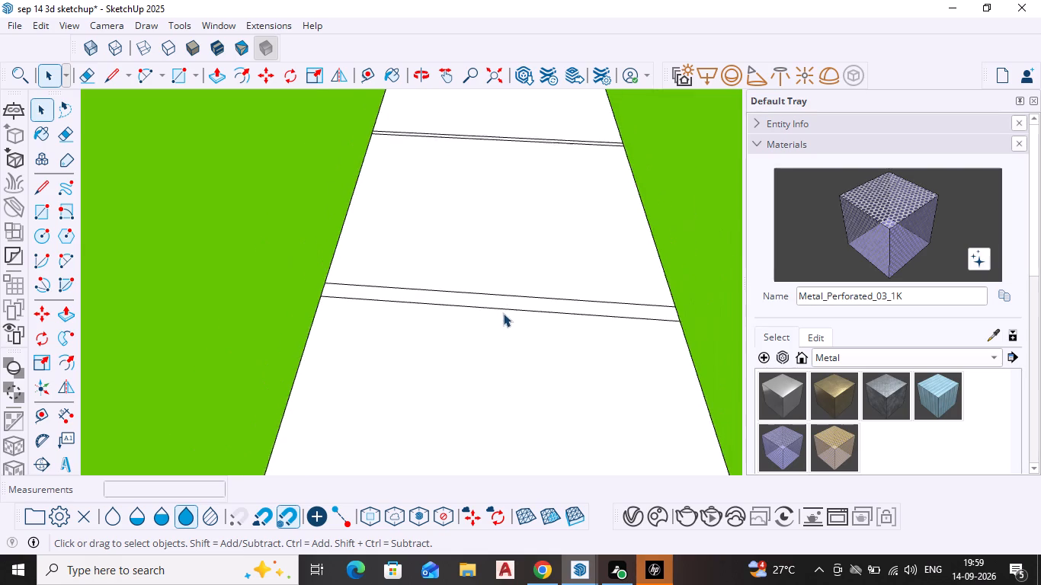
pyautogui.scroll(-7, 503, 313)
pyautogui.scroll(6, 489, 231)
pyautogui.scroll(-5, 490, 220)
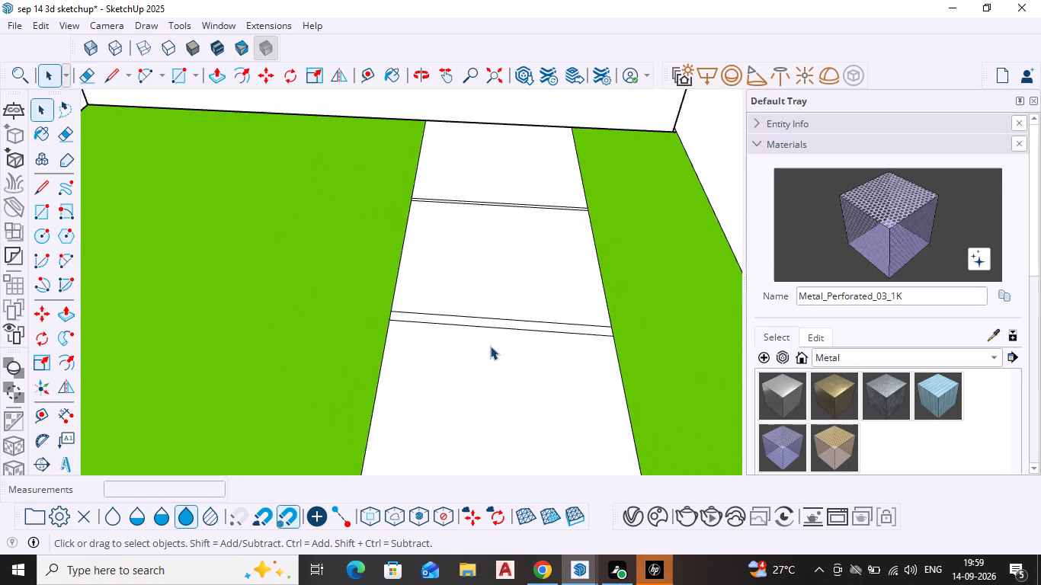
pyautogui.scroll(-7, 490, 346)
pyautogui.scroll(3, 465, 451)
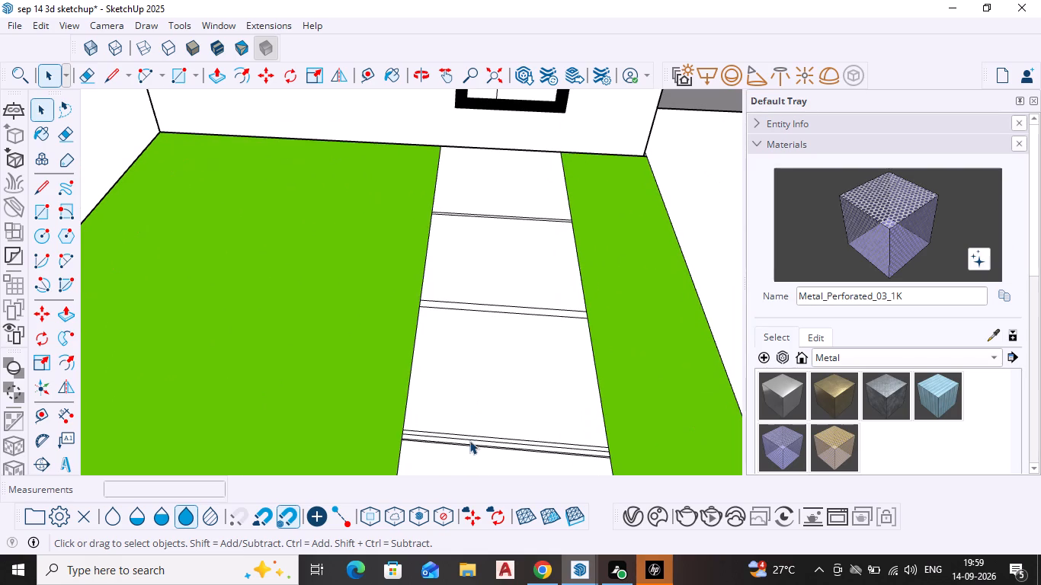
pyautogui.click(469, 438)
pyautogui.press('Delete')
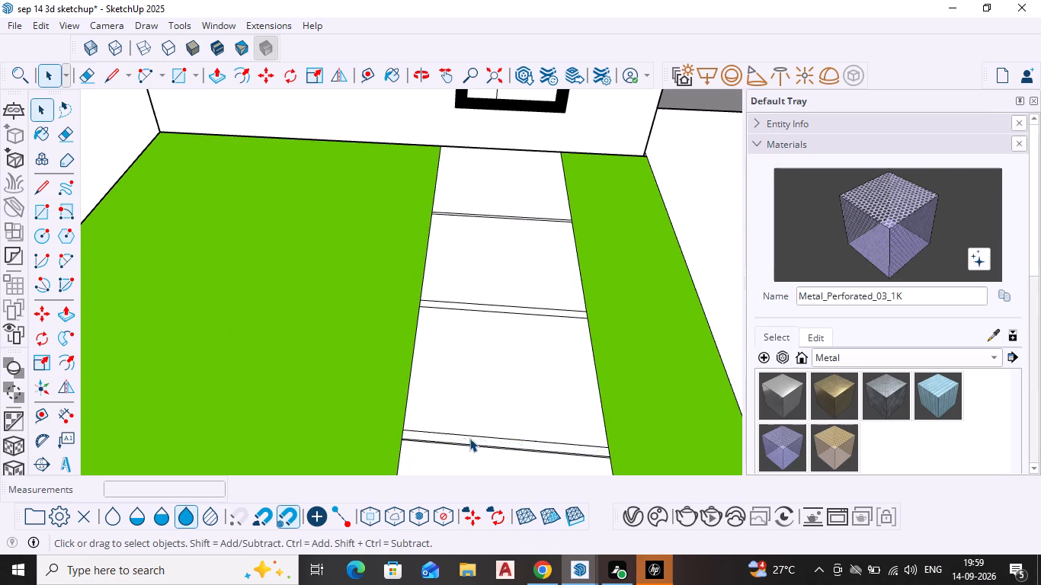
pyautogui.scroll(7, 472, 437)
pyautogui.click(474, 448)
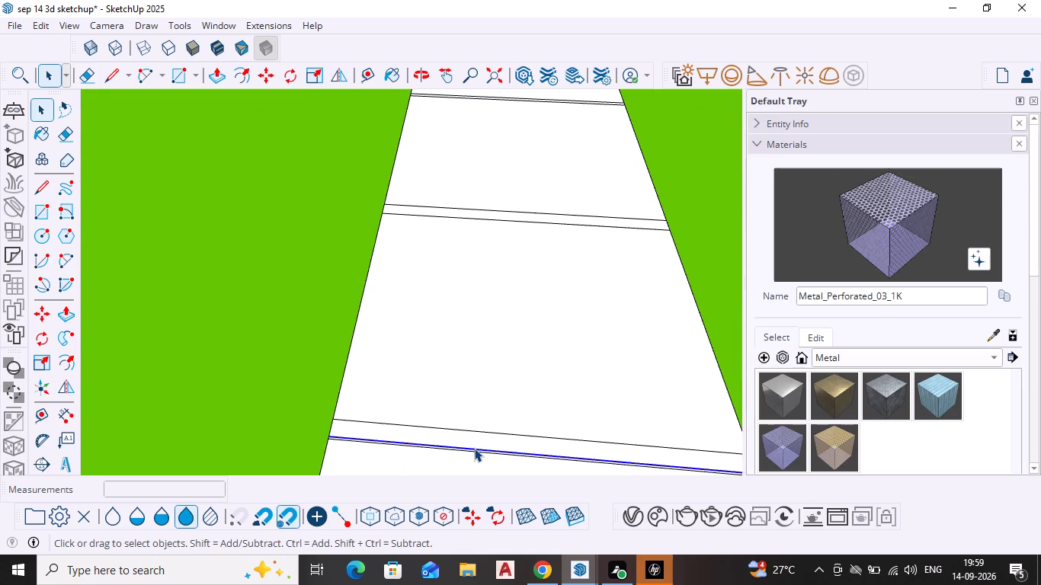
pyautogui.press('Delete')
# Paint the four walkway slabs and the remaining strip at the front edge with the wood material Plywood_01_1K.
pyautogui.scroll(-12, 471, 424)
pyautogui.scroll(-4, 468, 363)
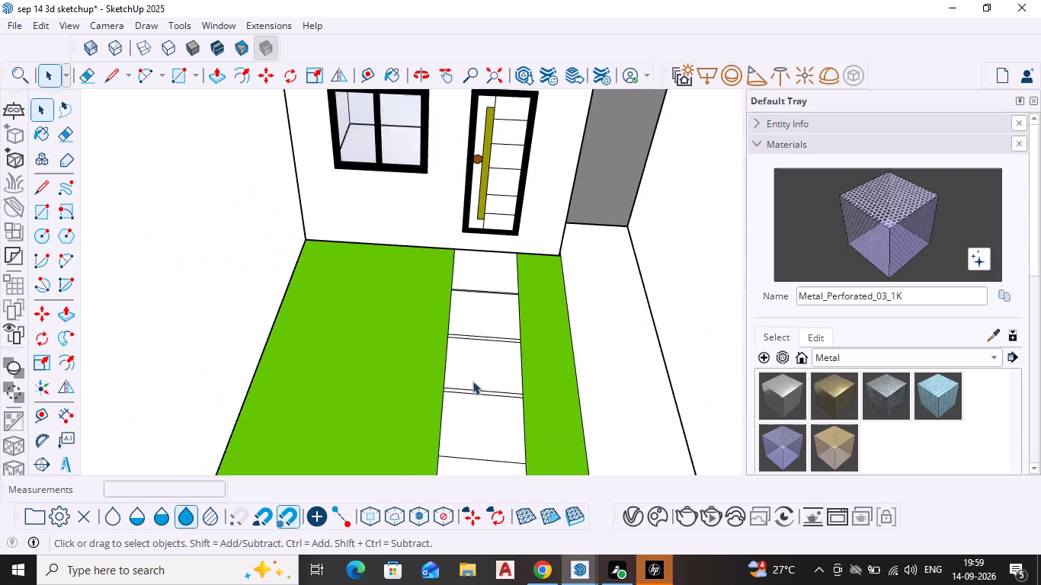
pyautogui.scroll(-8, 472, 381)
pyautogui.moveTo(469, 390); pyautogui.dragTo(301, 449, button='middle')
pyautogui.scroll(3, 383, 401)
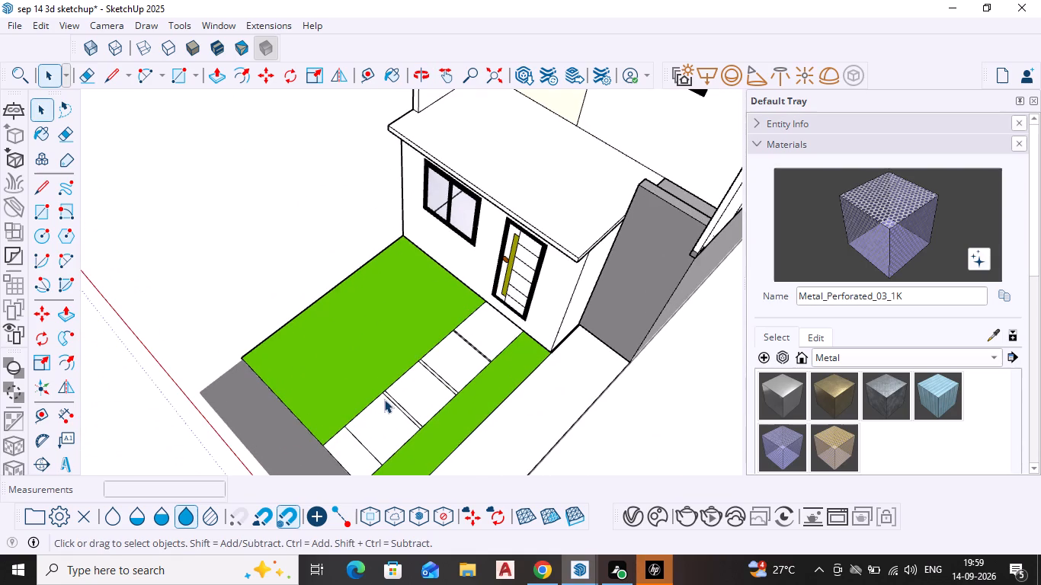
pyautogui.scroll(7, 842, 397)
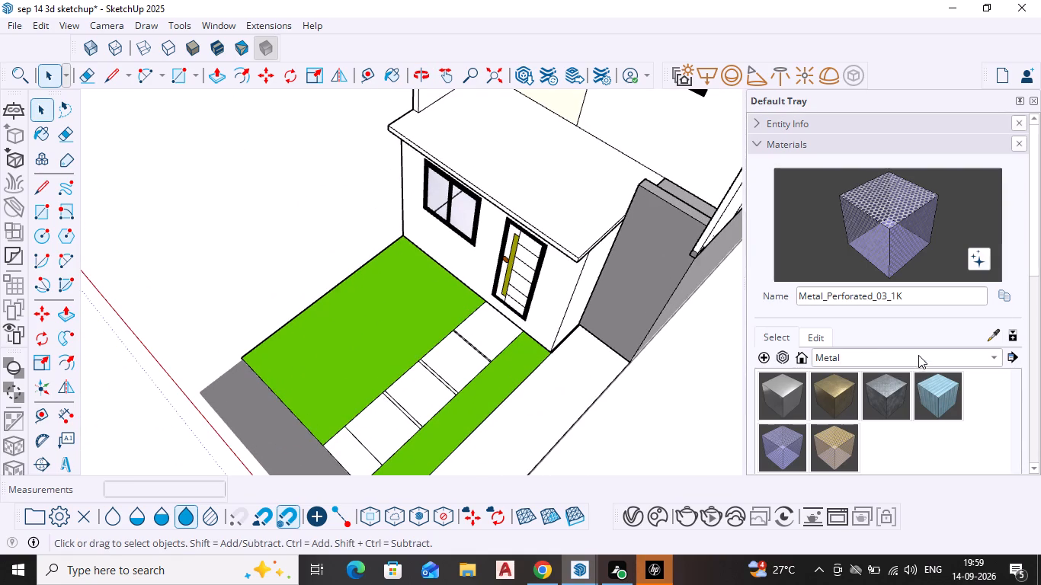
pyautogui.click(918, 354)
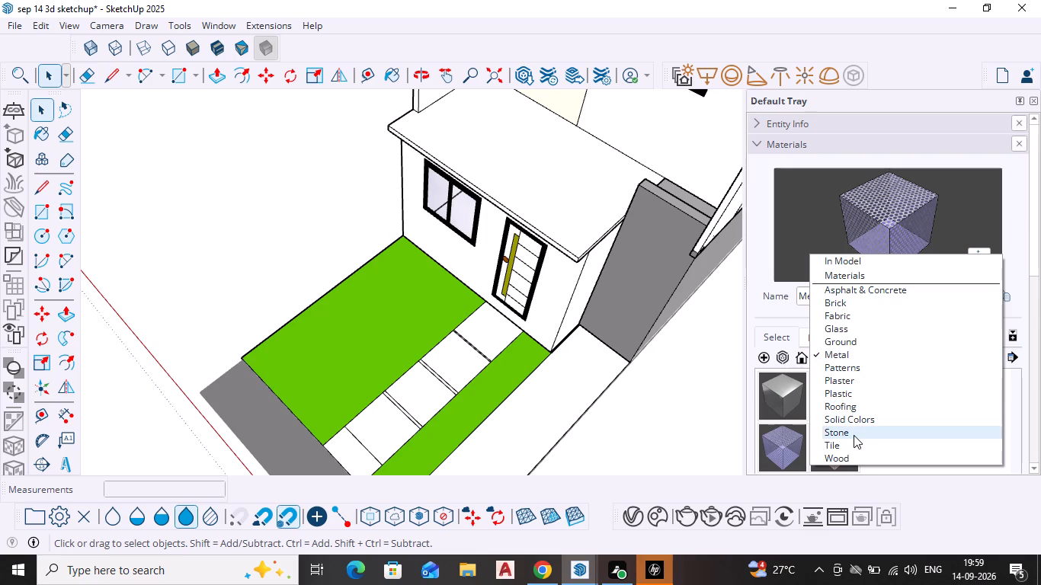
pyautogui.click(847, 452)
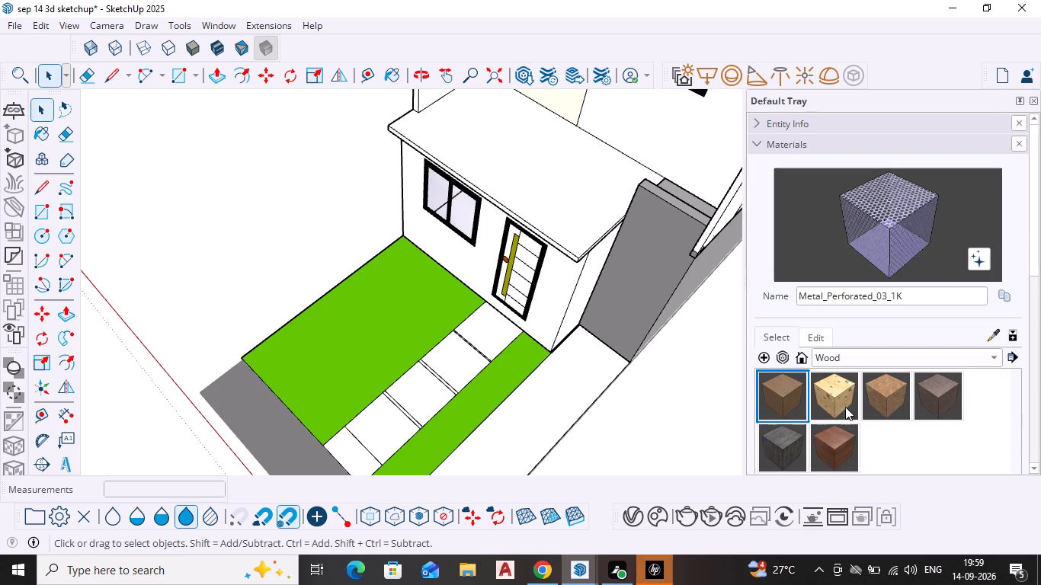
pyautogui.moveTo(768, 396); pyautogui.dragTo(761, 395)
pyautogui.click(481, 334)
pyautogui.tripleClick(787, 382)
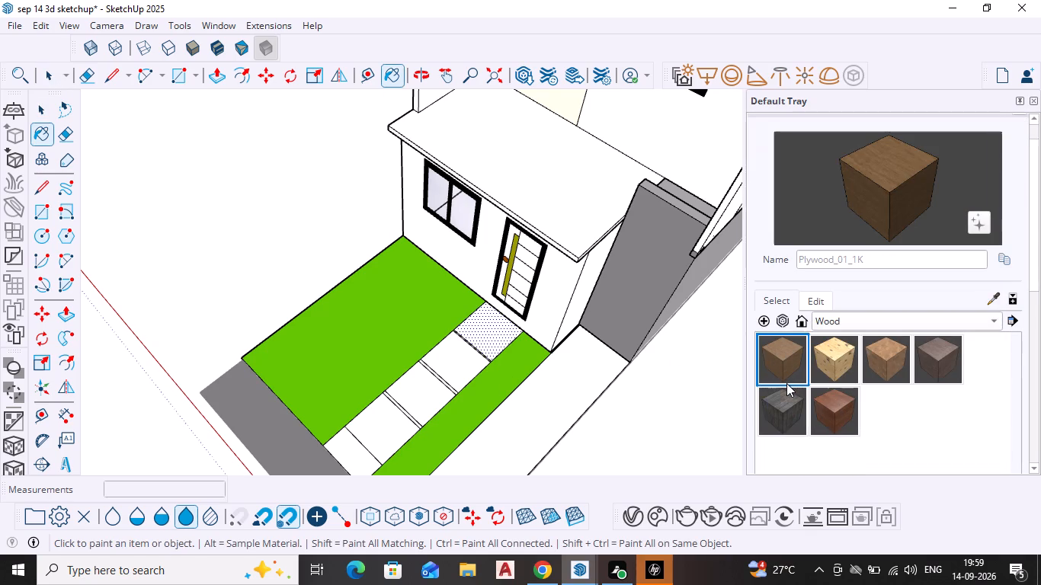
pyautogui.click(485, 345)
pyautogui.click(453, 360)
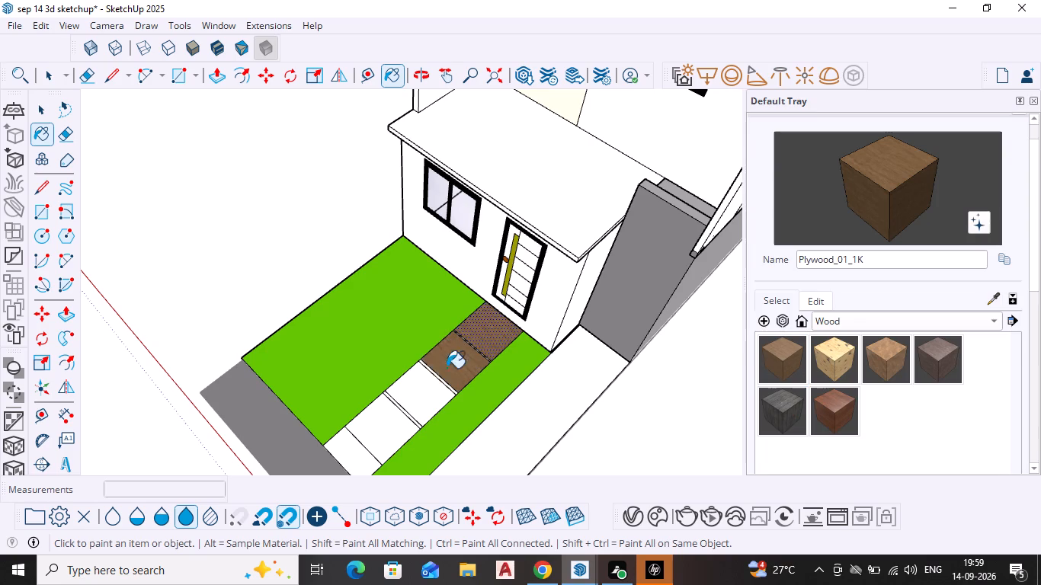
pyautogui.click(412, 388)
pyautogui.click(385, 425)
pyautogui.click(342, 440)
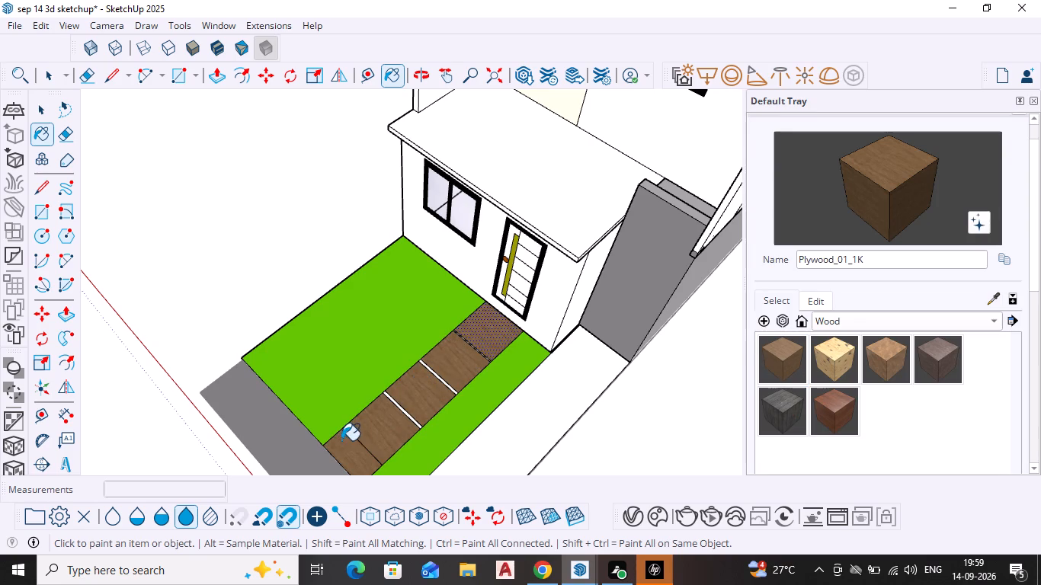
# Paint the narrow gap strips at the second and third slab joints with the Plywood_01_1K material.
pyautogui.scroll(3, 447, 383)
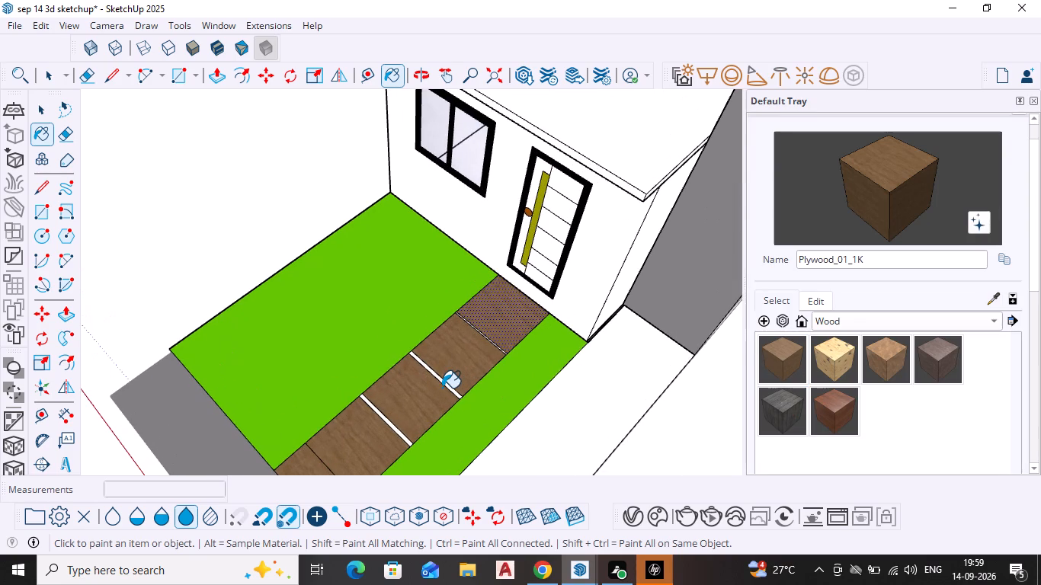
pyautogui.click(442, 388)
pyautogui.scroll(5, 445, 387)
pyautogui.click(445, 387)
pyautogui.scroll(2, 446, 386)
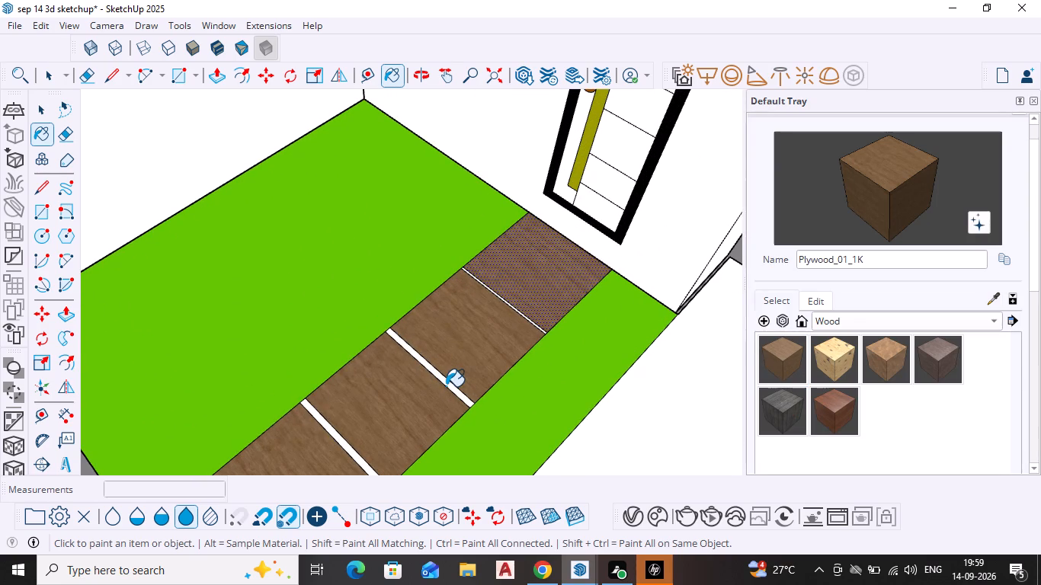
pyautogui.scroll(5, 446, 386)
pyautogui.click(450, 384)
pyautogui.scroll(-5, 225, 429)
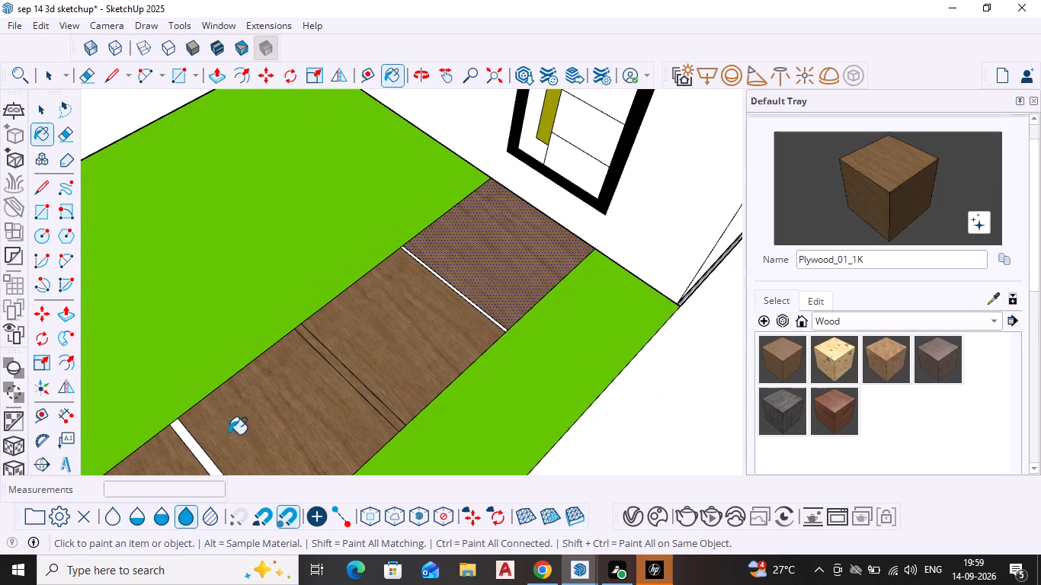
pyautogui.click(203, 458)
# Paint the narrow gap strip at the slab joint nearest the house with Plywood_01_1K, leave the Paint tool and clear the selection.
pyautogui.scroll(-7, 295, 397)
pyautogui.scroll(4, 461, 344)
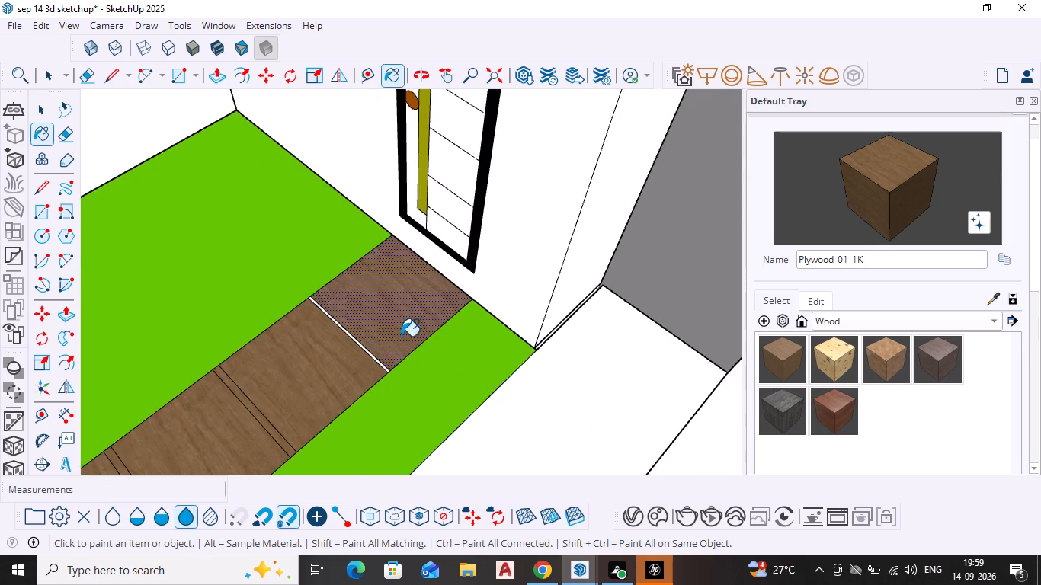
pyautogui.scroll(6, 401, 336)
pyautogui.click(337, 353)
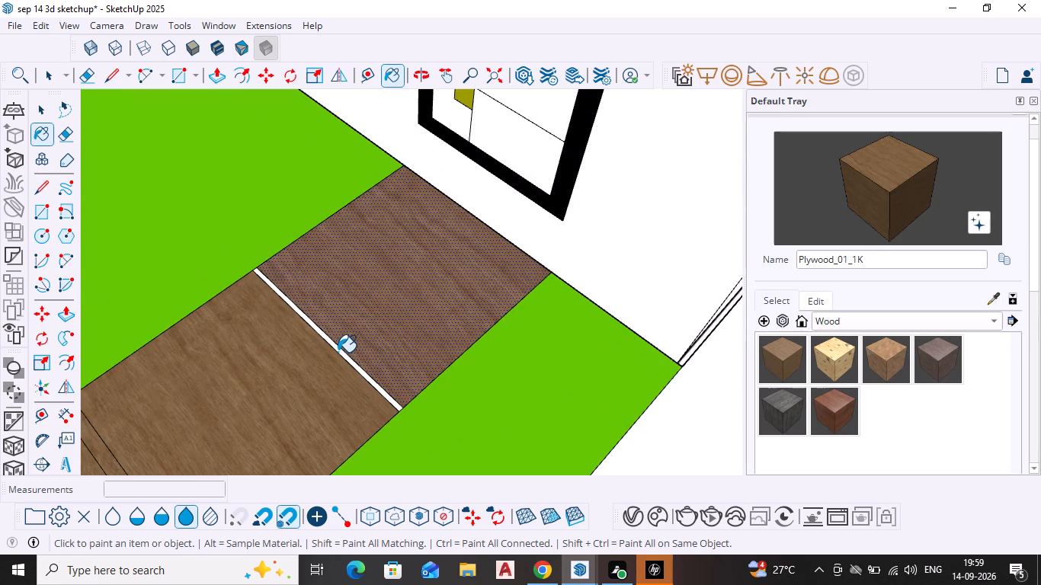
pyautogui.scroll(10, 338, 351)
pyautogui.click(338, 345)
pyautogui.scroll(-10, 338, 345)
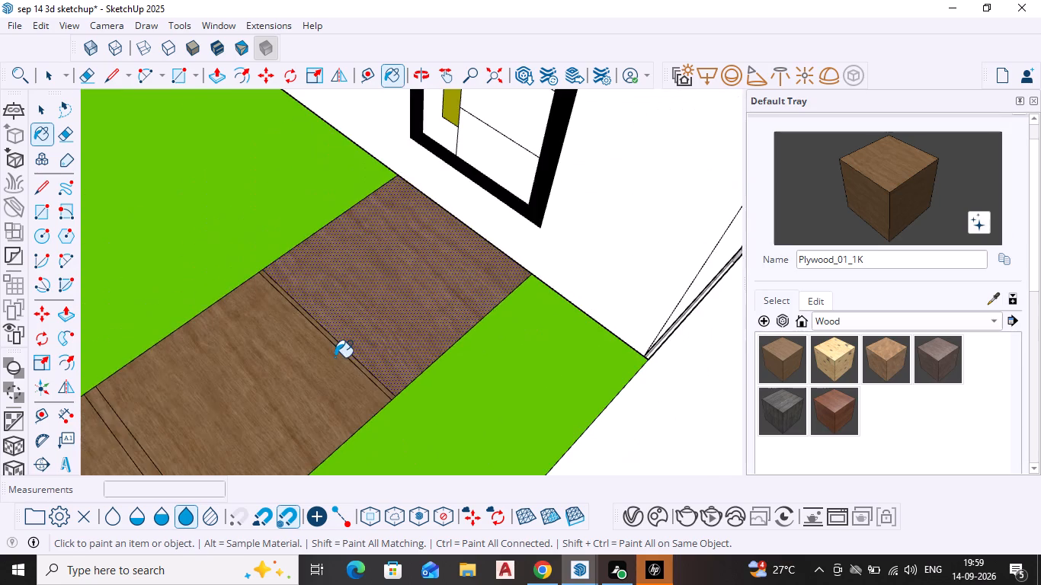
pyautogui.scroll(-19, 335, 357)
pyautogui.press('Escape')
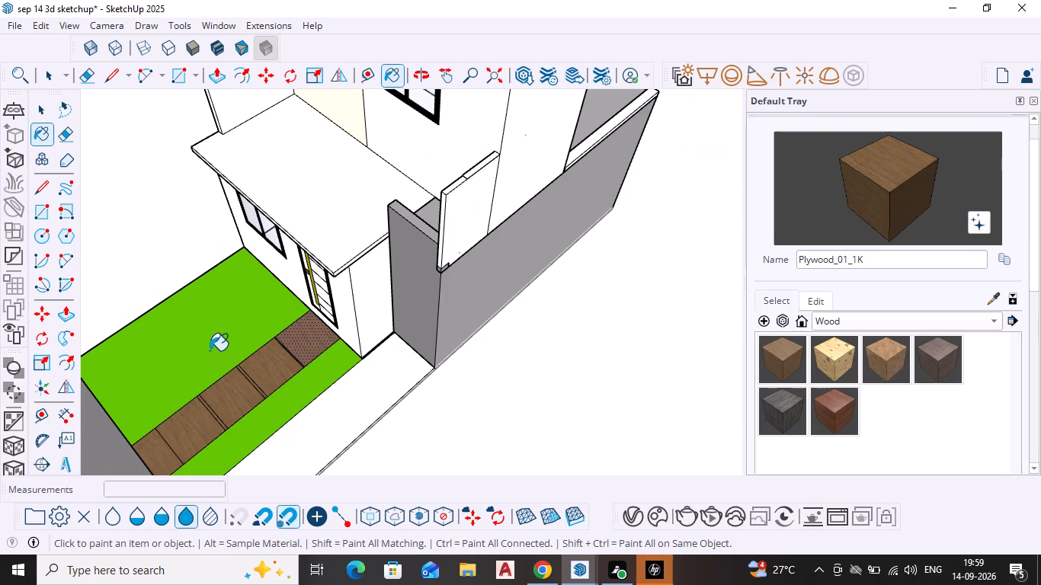
pyautogui.press('space')
pyautogui.scroll(-6, 210, 351)
pyautogui.press('space')
pyautogui.click(450, 340)
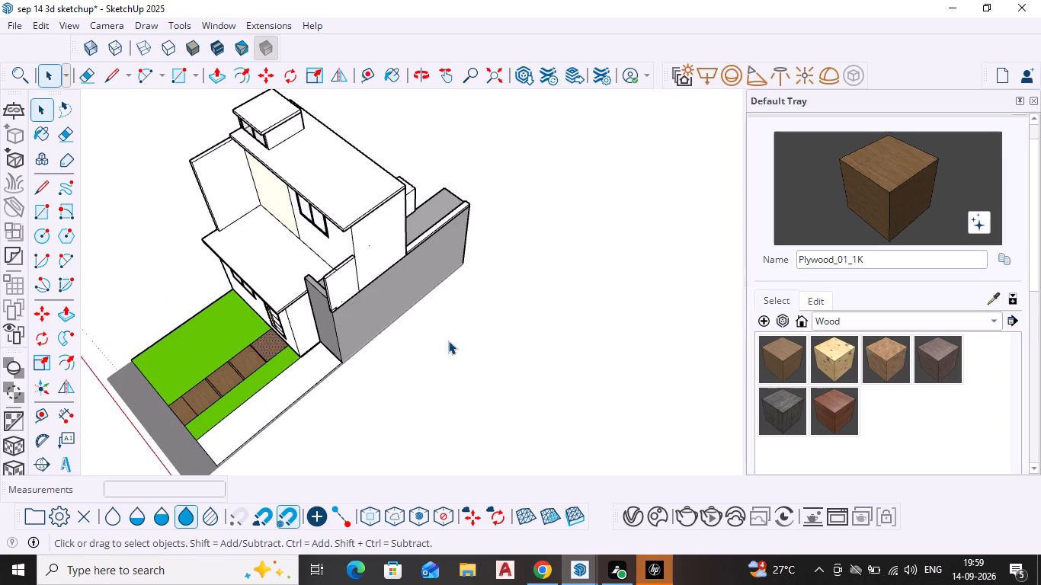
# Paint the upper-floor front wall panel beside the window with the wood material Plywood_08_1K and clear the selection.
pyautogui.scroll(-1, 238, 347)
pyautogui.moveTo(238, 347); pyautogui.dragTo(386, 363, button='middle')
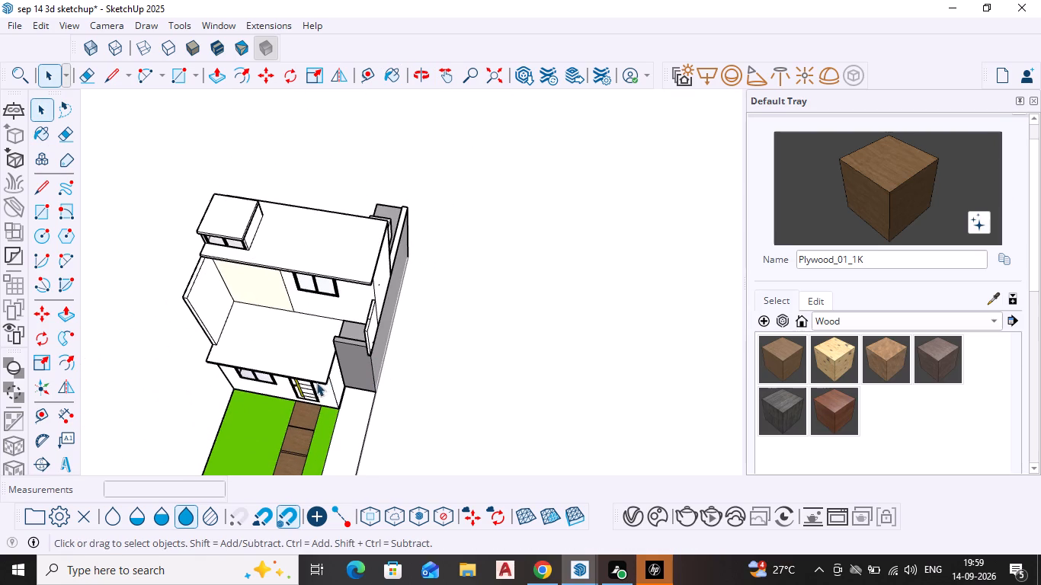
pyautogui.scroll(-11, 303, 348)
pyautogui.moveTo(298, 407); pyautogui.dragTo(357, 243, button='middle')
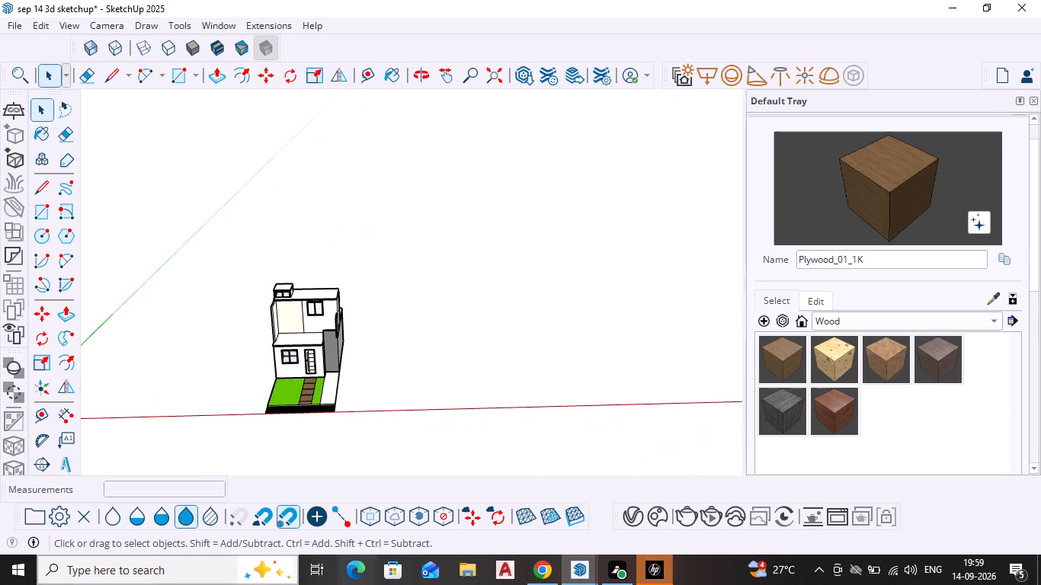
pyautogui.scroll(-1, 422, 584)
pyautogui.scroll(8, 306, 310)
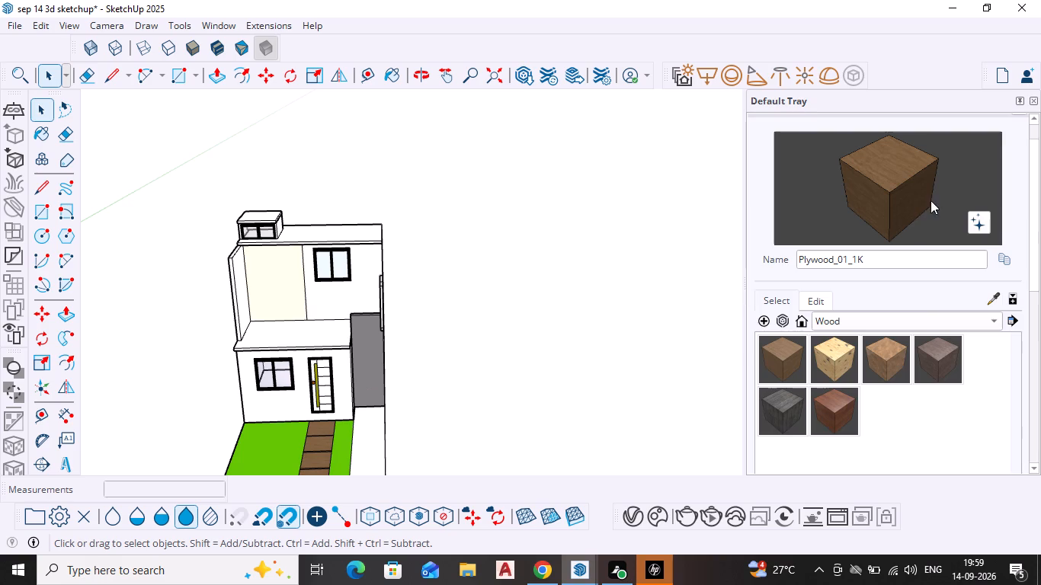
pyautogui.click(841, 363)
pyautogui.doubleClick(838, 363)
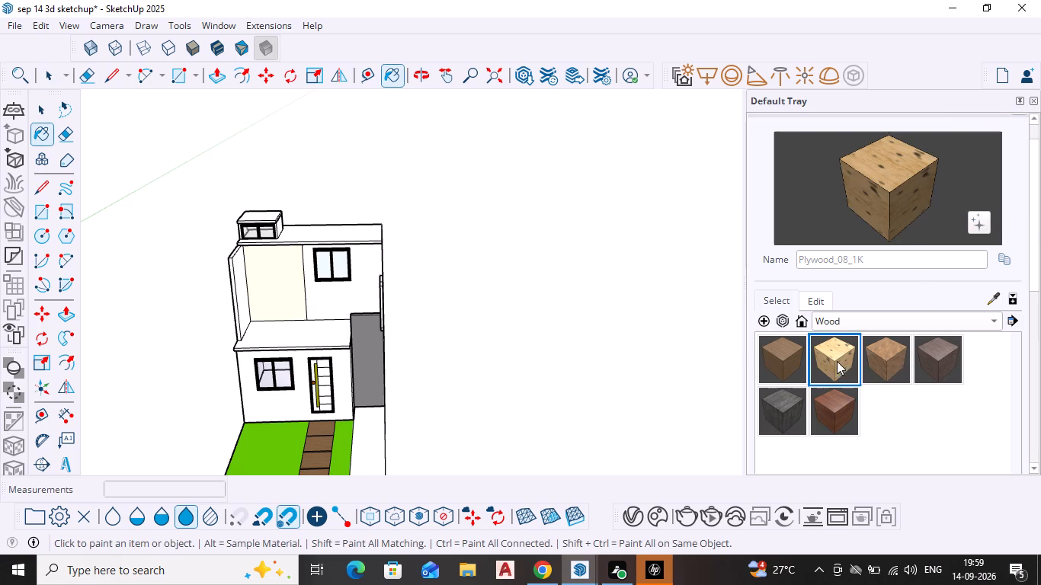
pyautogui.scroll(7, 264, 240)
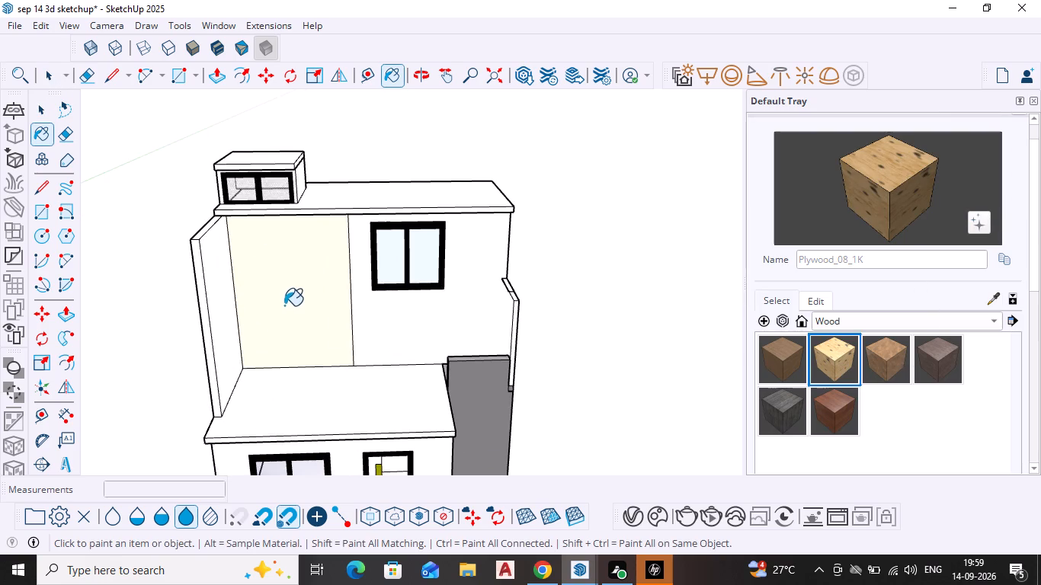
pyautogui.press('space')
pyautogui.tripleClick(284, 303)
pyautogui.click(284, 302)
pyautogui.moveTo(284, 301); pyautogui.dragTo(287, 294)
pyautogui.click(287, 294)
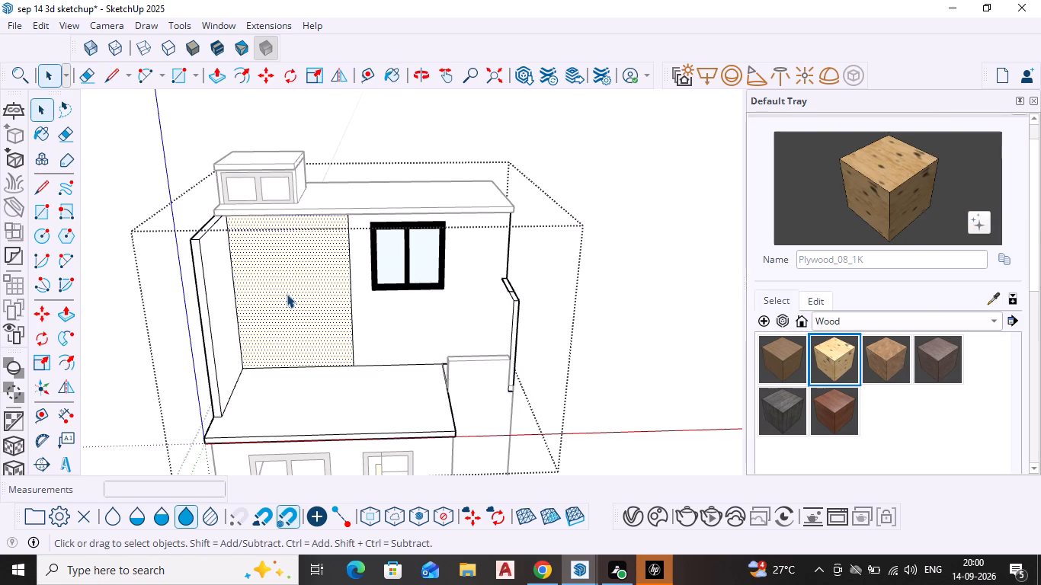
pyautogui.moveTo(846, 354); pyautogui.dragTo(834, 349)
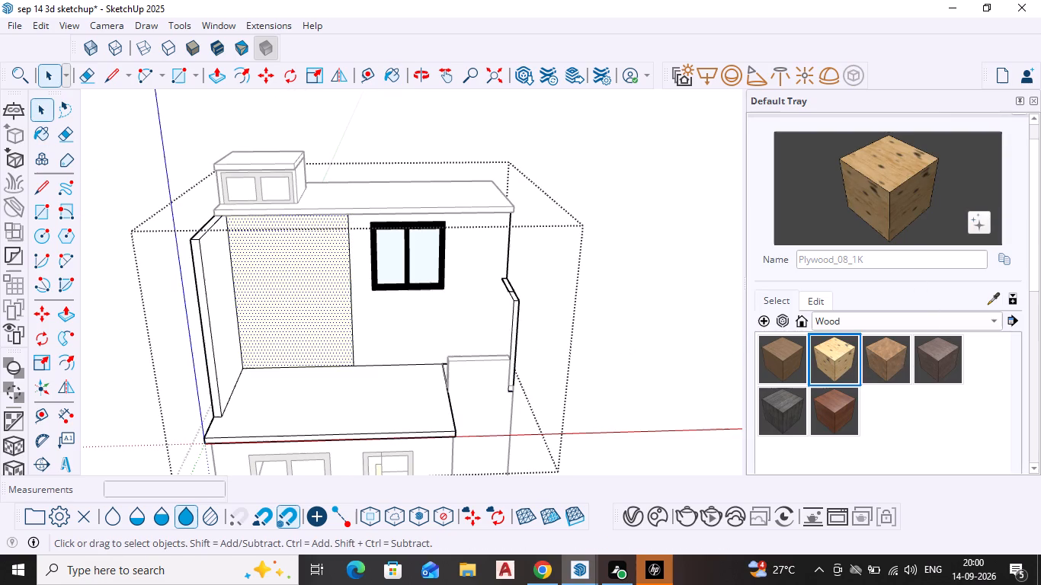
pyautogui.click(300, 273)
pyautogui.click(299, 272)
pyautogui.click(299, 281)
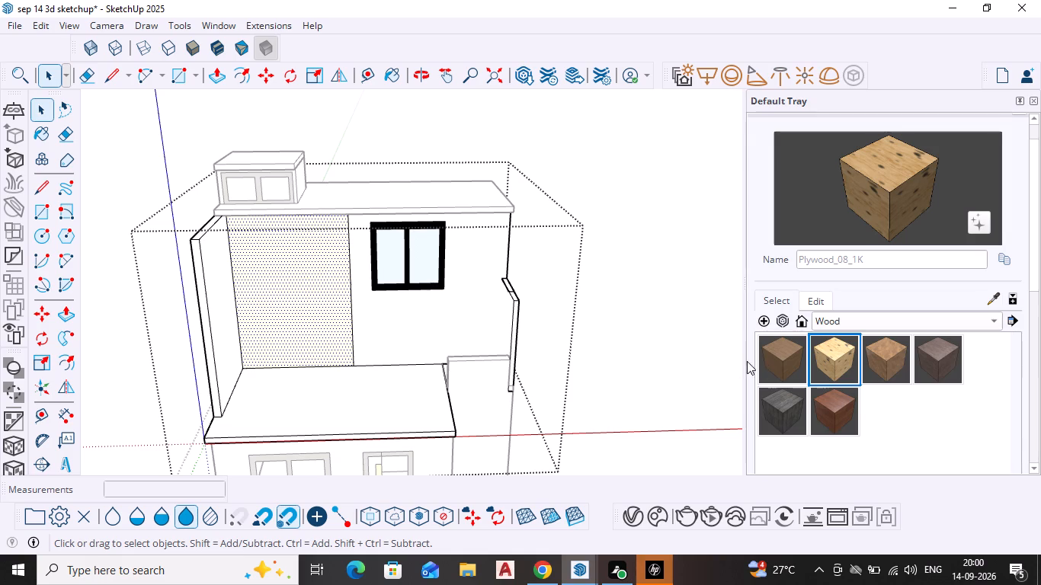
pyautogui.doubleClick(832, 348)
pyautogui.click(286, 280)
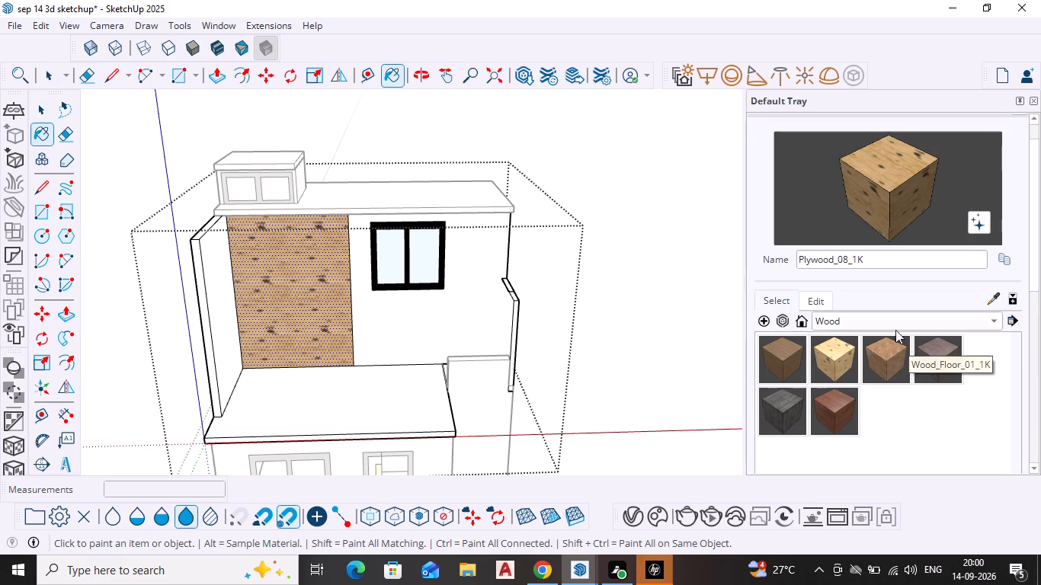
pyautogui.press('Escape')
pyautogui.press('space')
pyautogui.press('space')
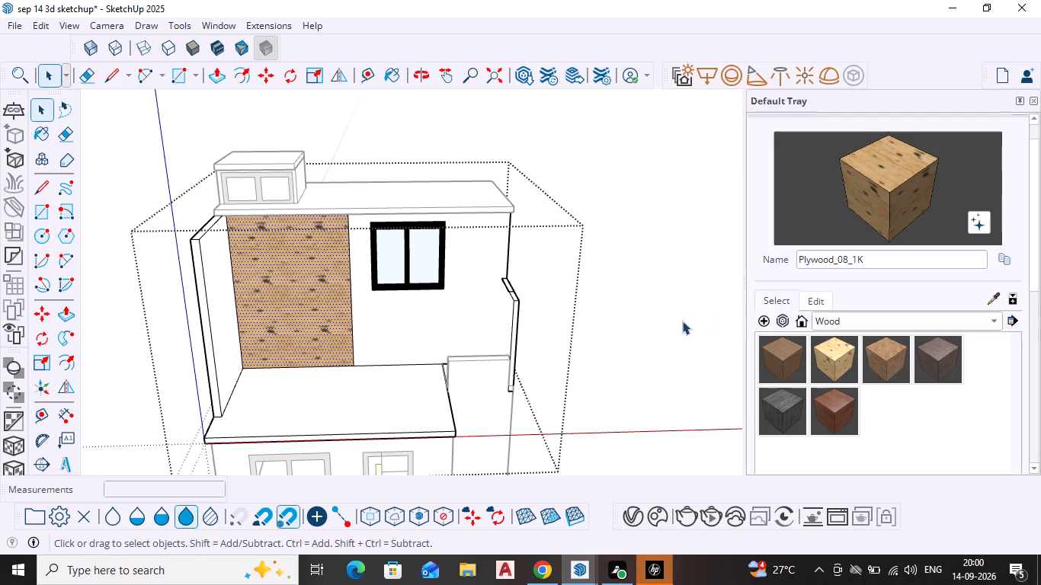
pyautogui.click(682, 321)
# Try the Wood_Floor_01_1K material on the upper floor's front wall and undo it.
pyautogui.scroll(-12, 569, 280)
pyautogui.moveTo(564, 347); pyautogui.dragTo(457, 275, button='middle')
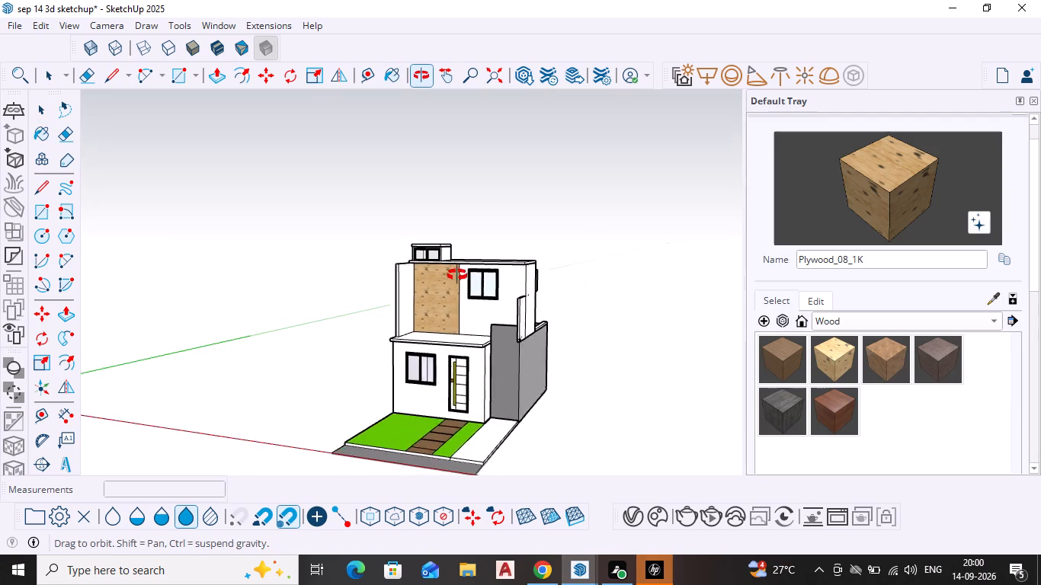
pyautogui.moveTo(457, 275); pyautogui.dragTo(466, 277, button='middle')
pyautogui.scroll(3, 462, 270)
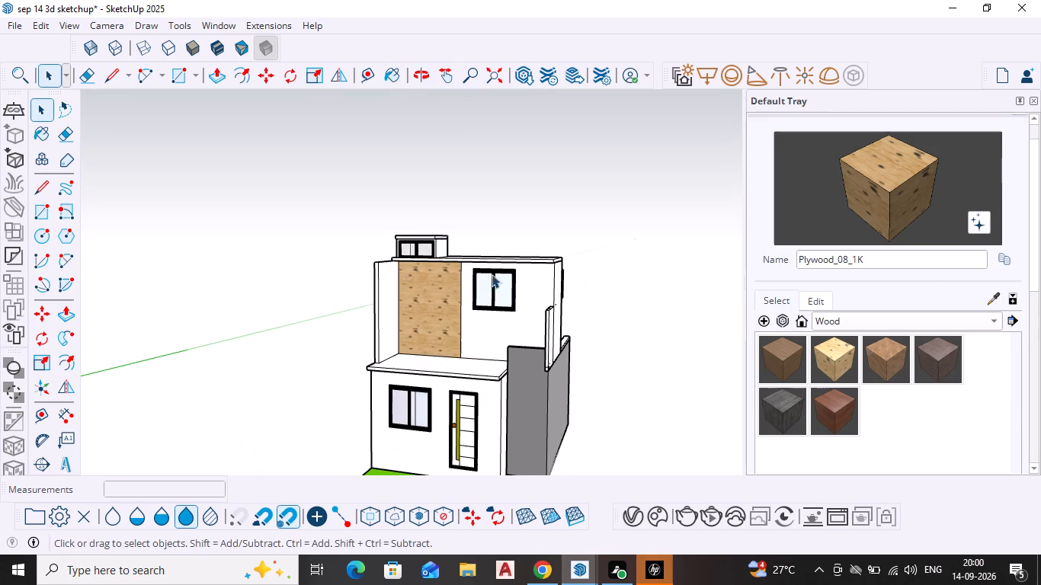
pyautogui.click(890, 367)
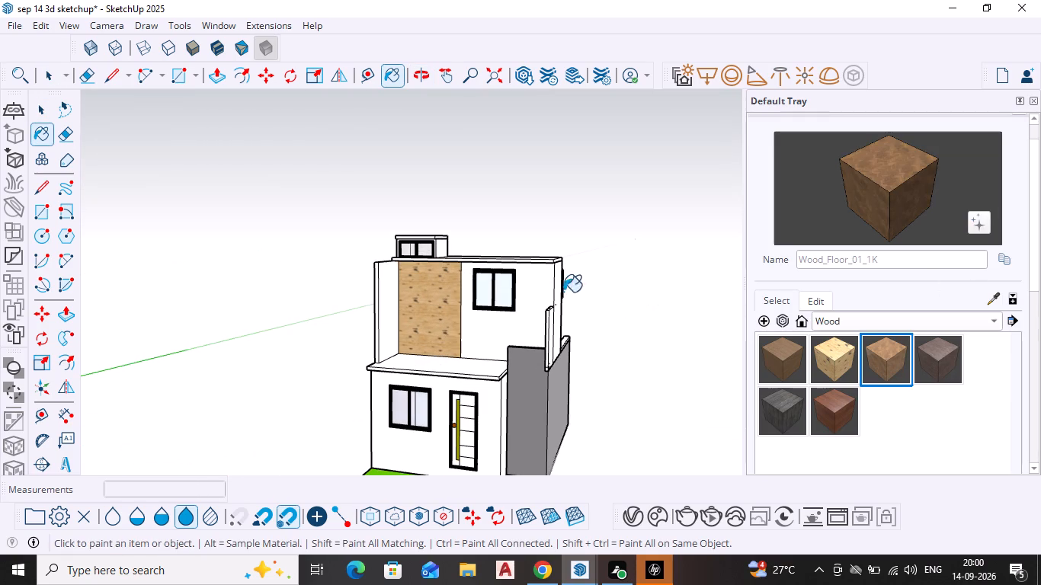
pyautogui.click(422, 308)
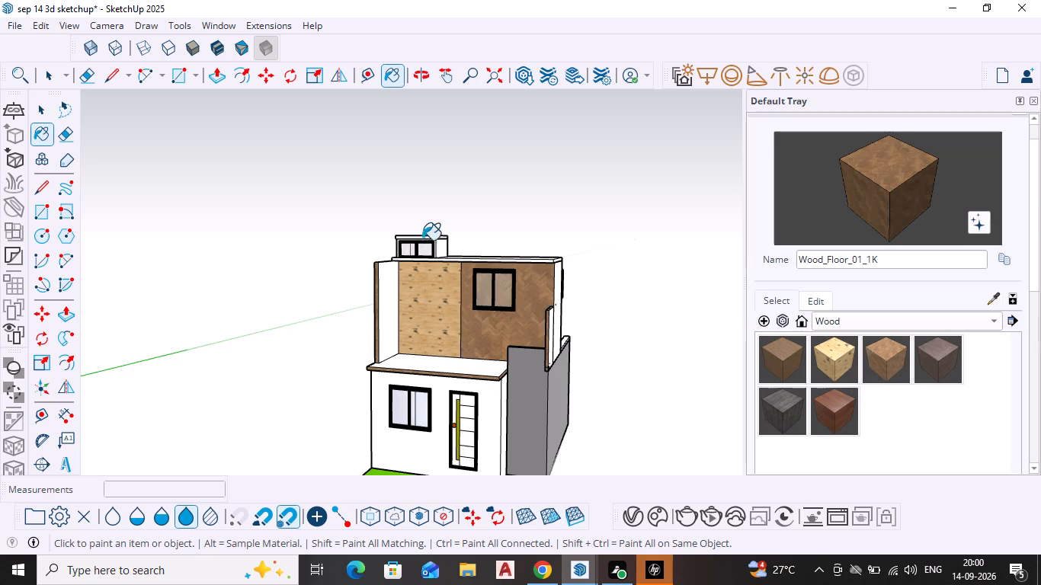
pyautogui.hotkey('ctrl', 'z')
# Leave the Paint tool and switch the material library from Wood to the Plaster collection.
pyautogui.scroll(3, 453, 249)
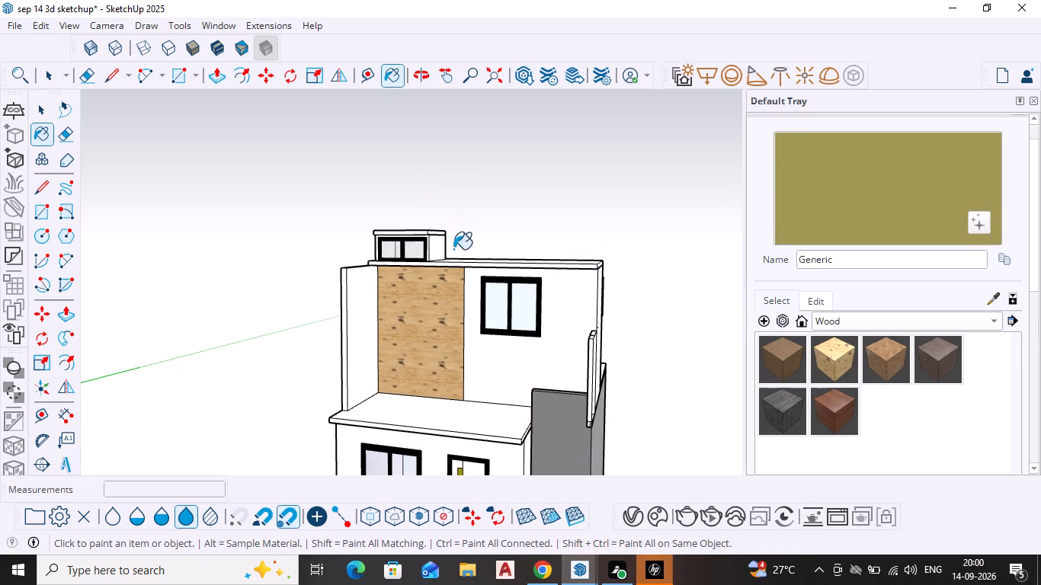
pyautogui.scroll(3, 891, 401)
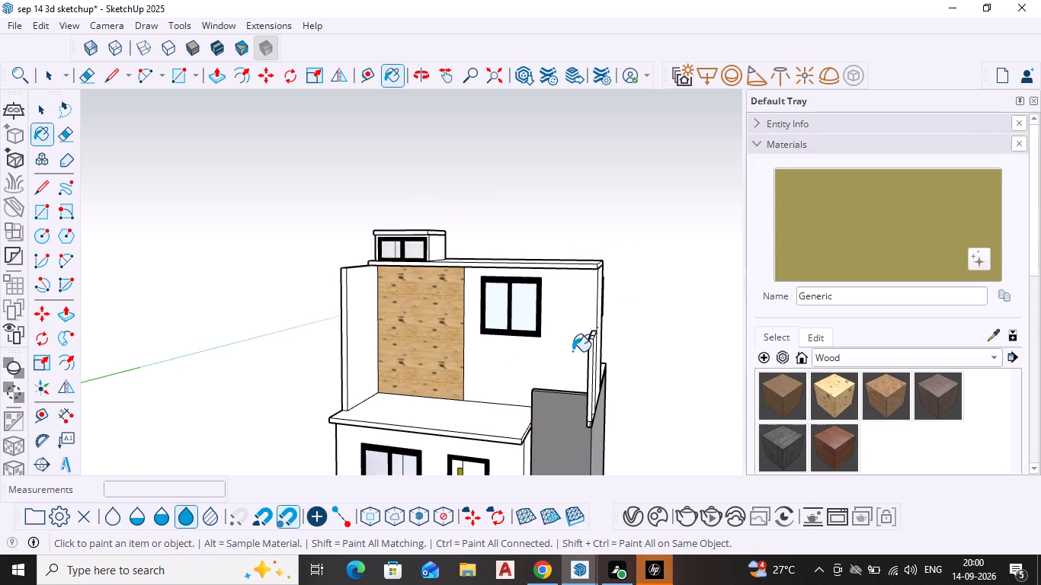
pyautogui.press('space')
pyautogui.click(951, 353)
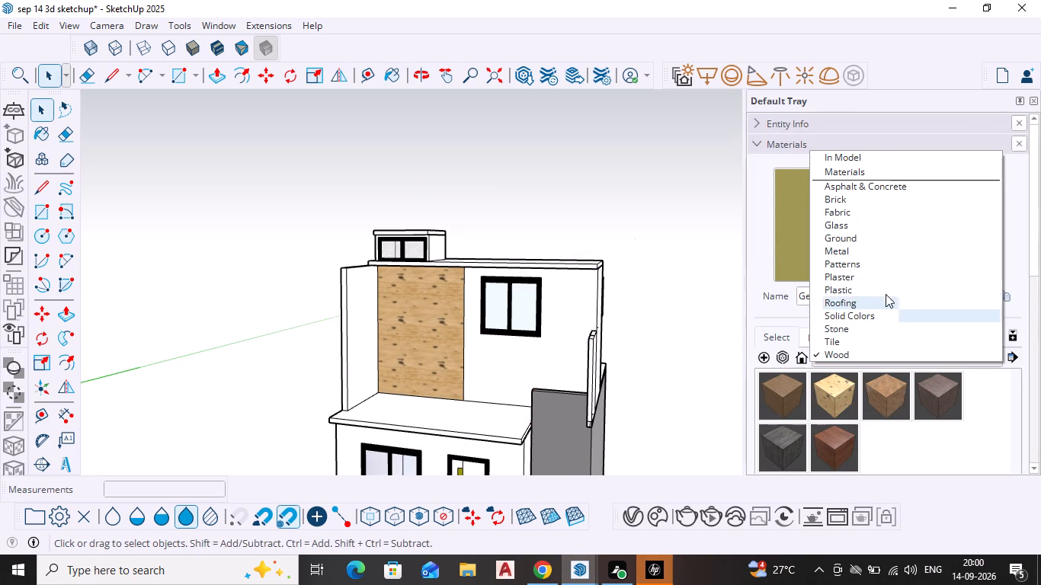
pyautogui.click(870, 279)
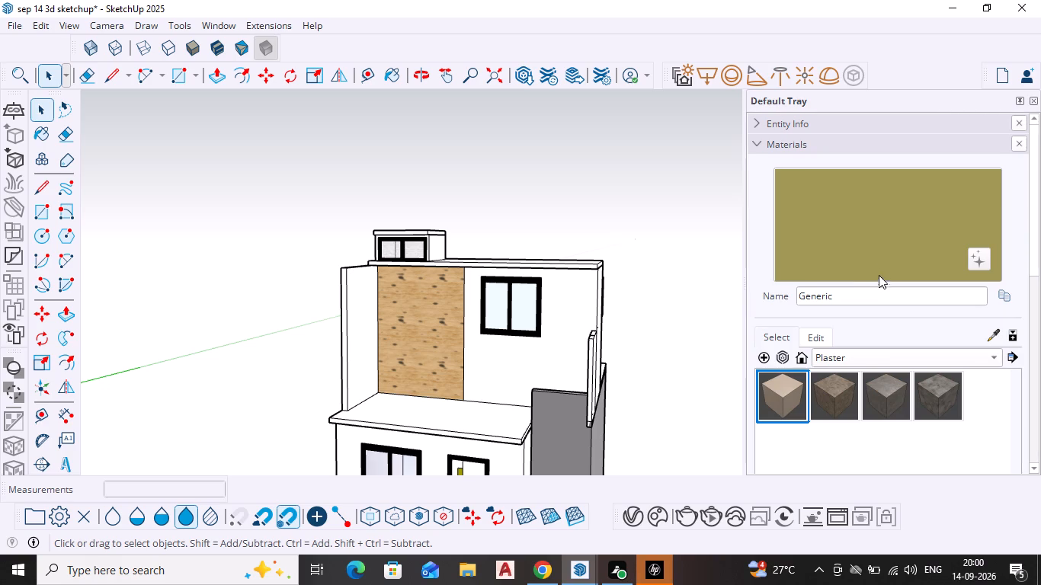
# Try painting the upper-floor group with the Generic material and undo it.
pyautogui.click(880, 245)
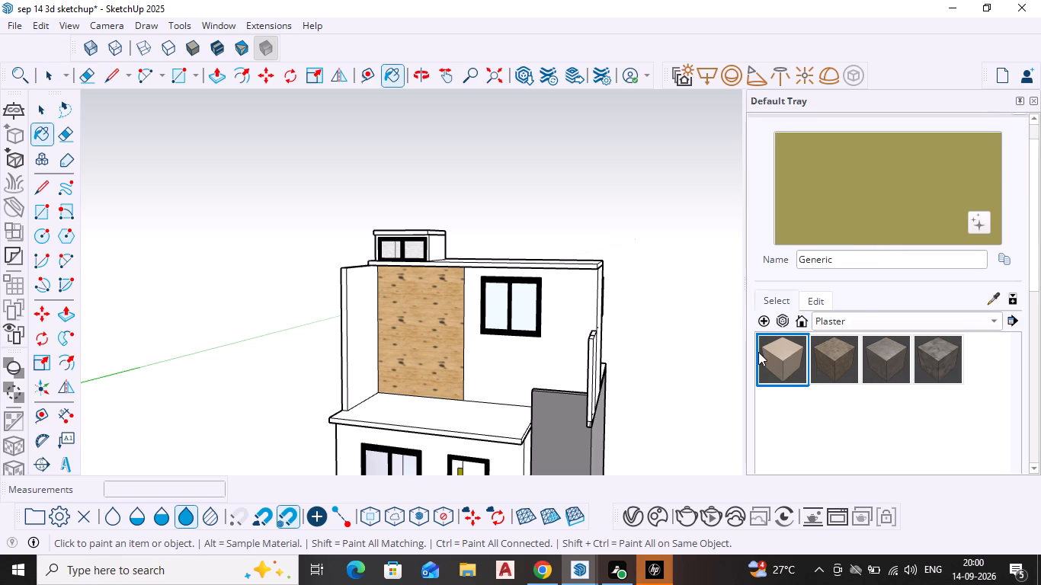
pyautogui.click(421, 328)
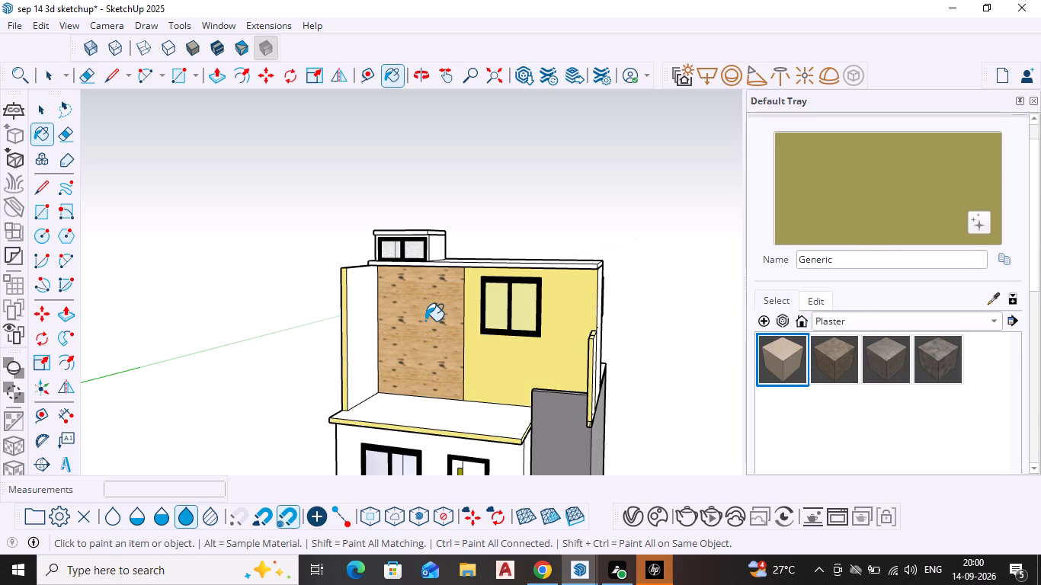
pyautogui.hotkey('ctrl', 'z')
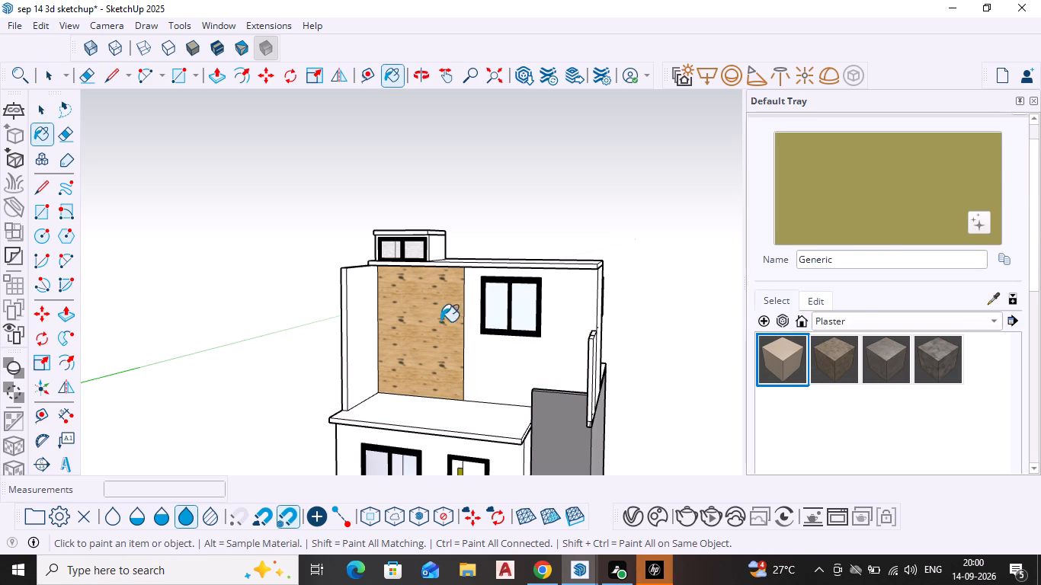
# Paint the upper-floor front wall panel beside the window with Plaster_02_1K inside its group, and exit the group.
pyautogui.press('space')
pyautogui.click(436, 350)
pyautogui.tripleClick(436, 341)
pyautogui.click(436, 337)
pyautogui.click(438, 332)
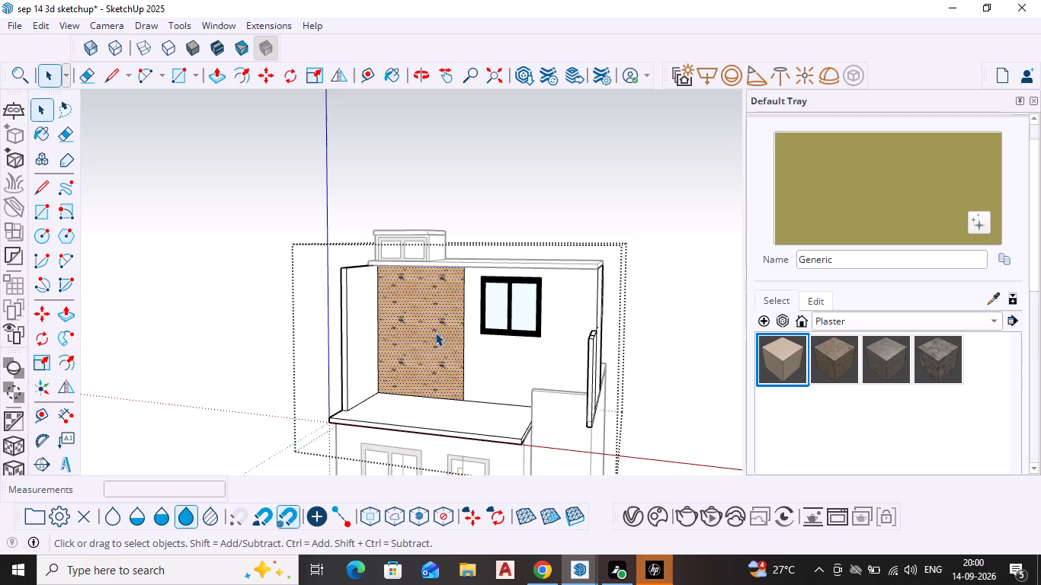
pyautogui.click(796, 363)
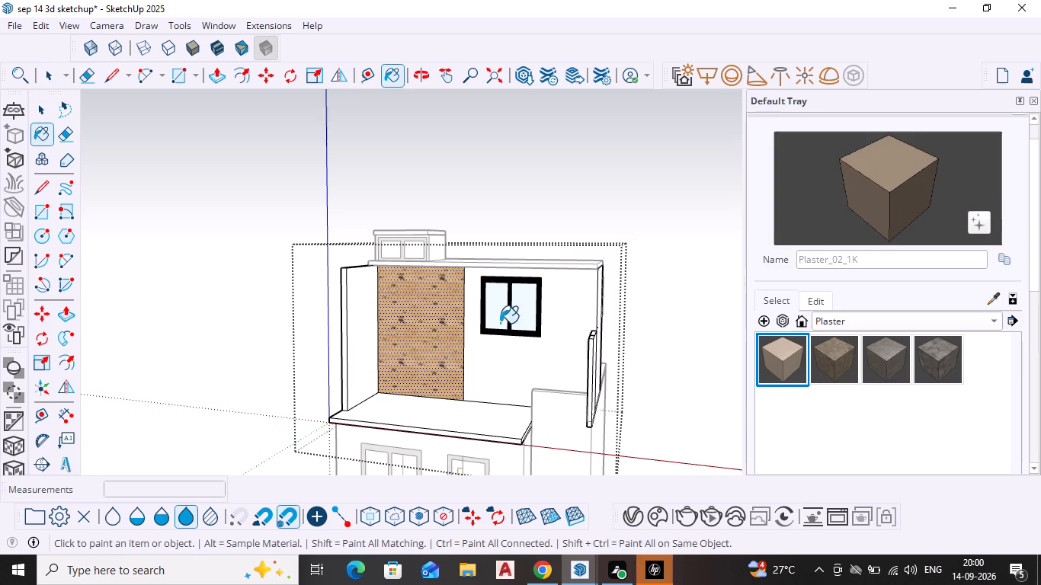
pyautogui.click(432, 328)
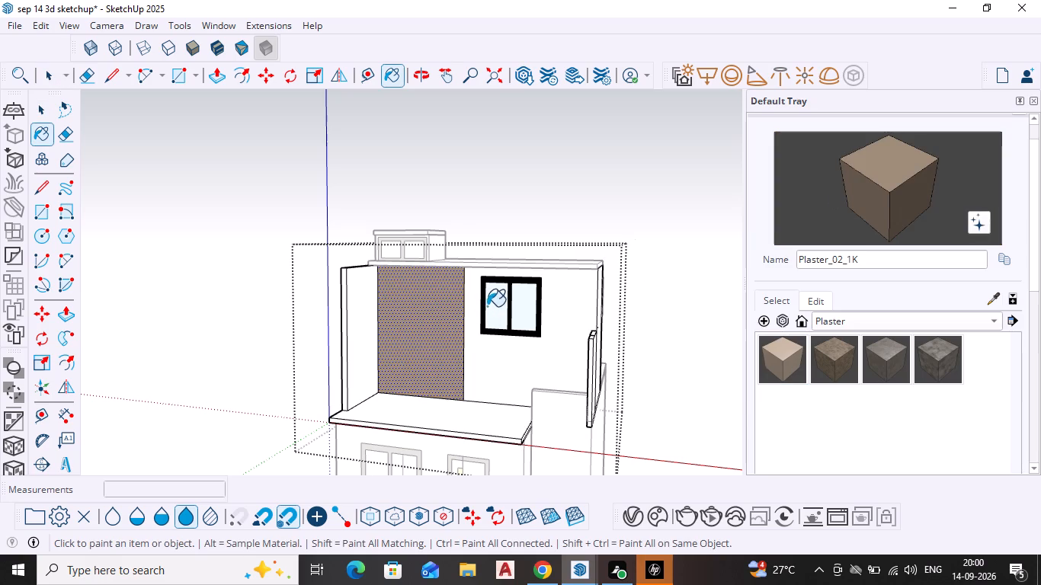
pyautogui.press('Escape')
pyautogui.press('space')
pyautogui.press('space')
pyautogui.press('`')
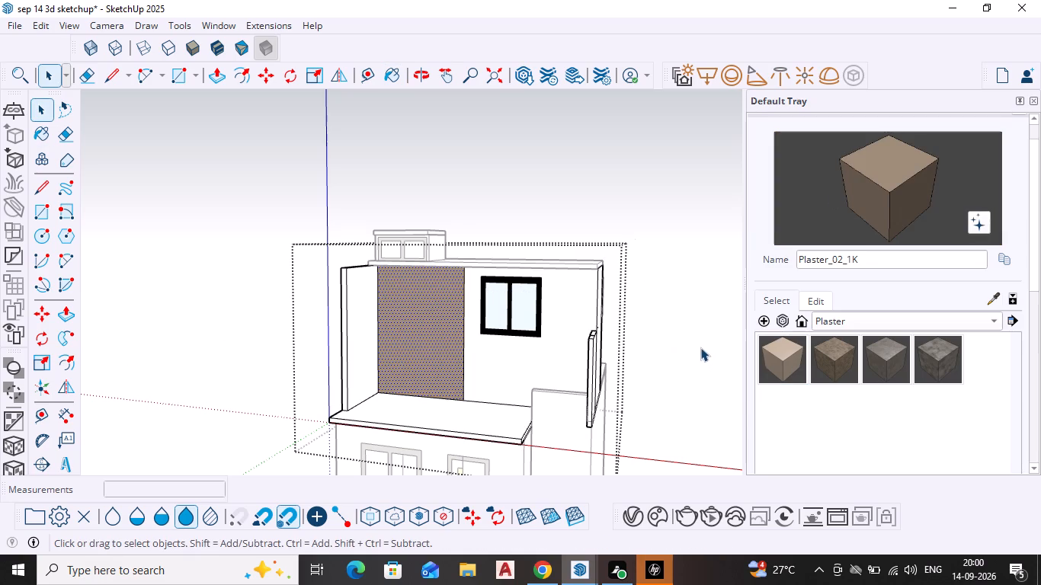
pyautogui.press('Escape')
# Paint the grey boundary wall group beside the house with the Plaster_02_1K material.
pyautogui.scroll(-11, 700, 336)
pyautogui.scroll(-4, 579, 373)
pyautogui.moveTo(590, 416); pyautogui.dragTo(527, 438, button='middle')
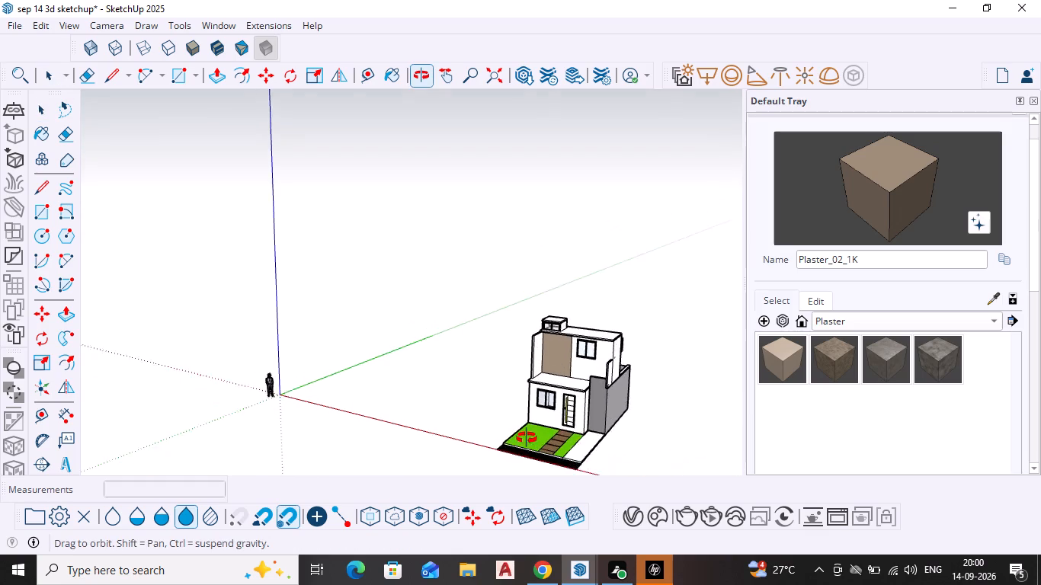
pyautogui.moveTo(527, 438); pyautogui.dragTo(599, 430, button='middle')
pyautogui.scroll(10, 593, 381)
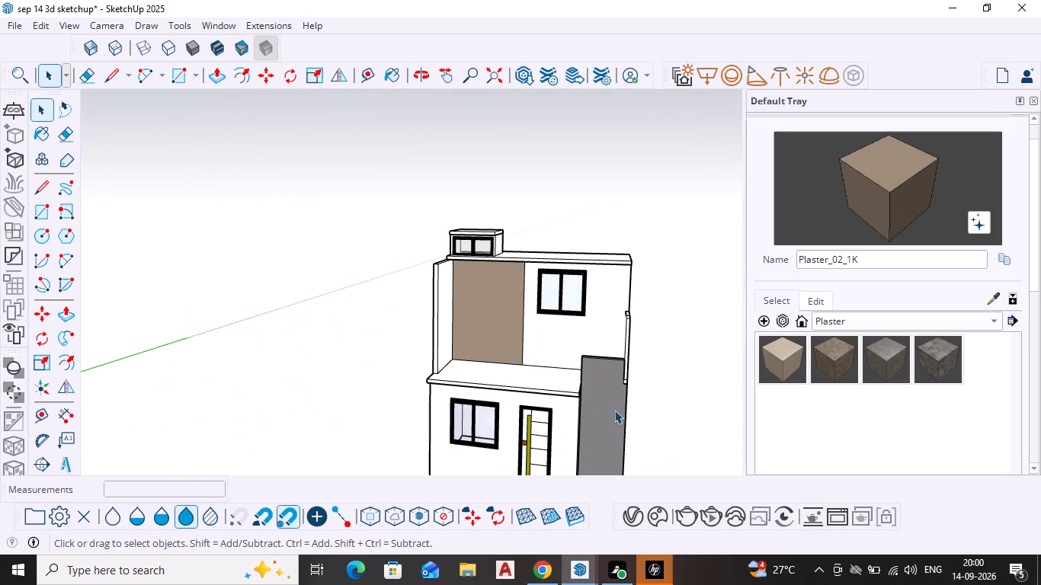
pyautogui.click(610, 420)
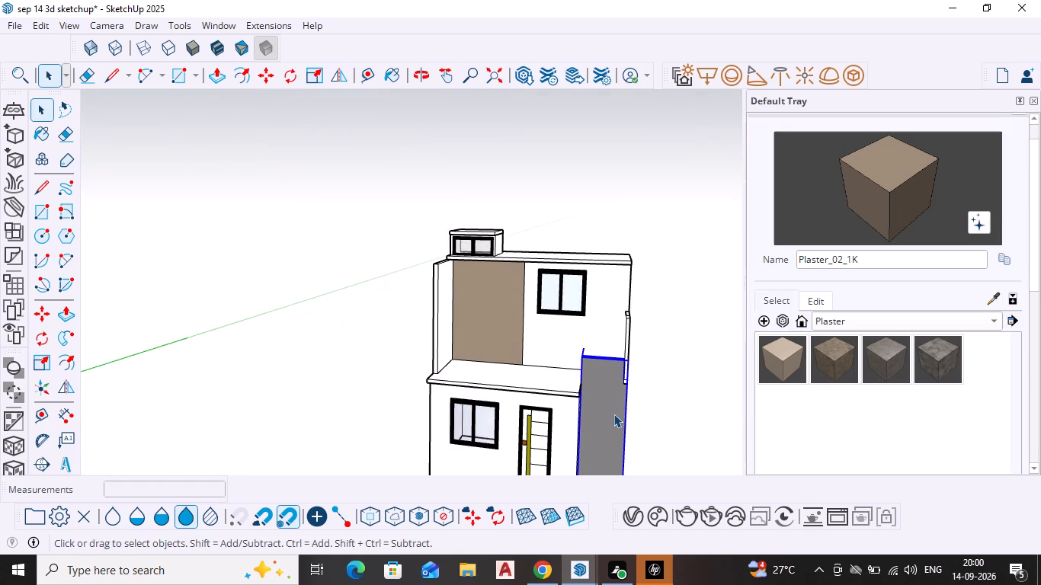
pyautogui.click(784, 353)
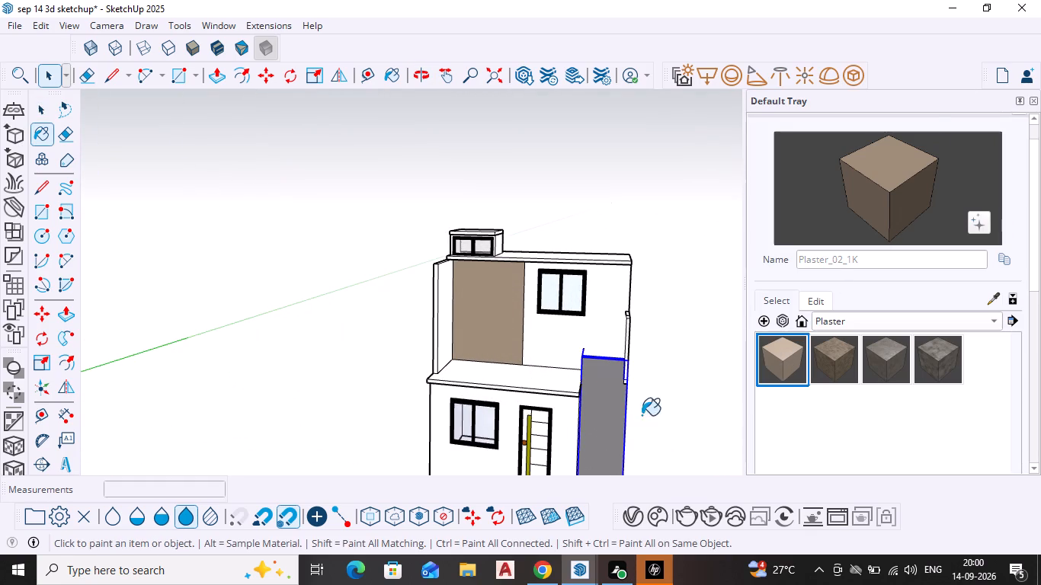
pyautogui.click(604, 416)
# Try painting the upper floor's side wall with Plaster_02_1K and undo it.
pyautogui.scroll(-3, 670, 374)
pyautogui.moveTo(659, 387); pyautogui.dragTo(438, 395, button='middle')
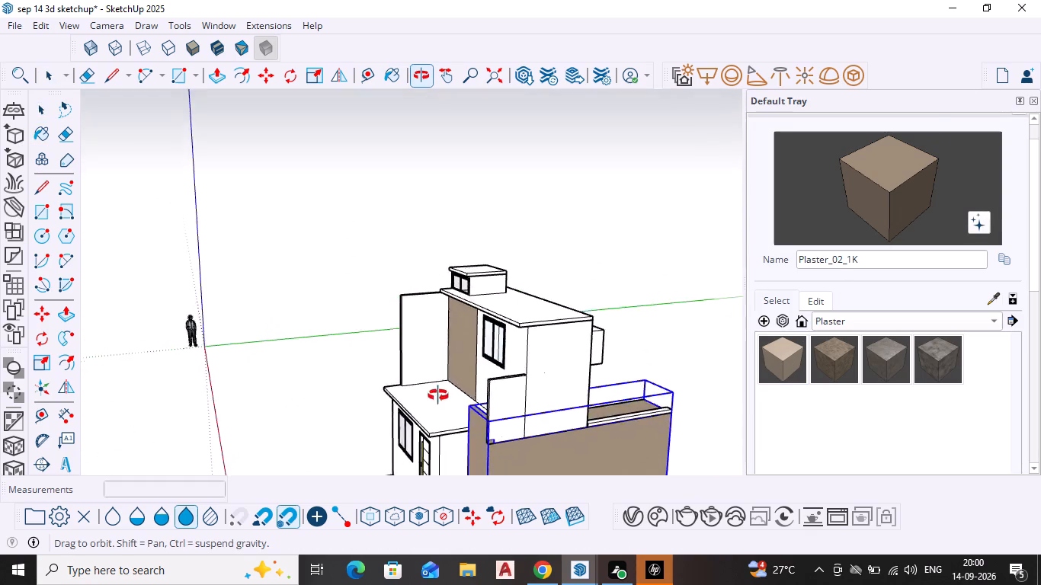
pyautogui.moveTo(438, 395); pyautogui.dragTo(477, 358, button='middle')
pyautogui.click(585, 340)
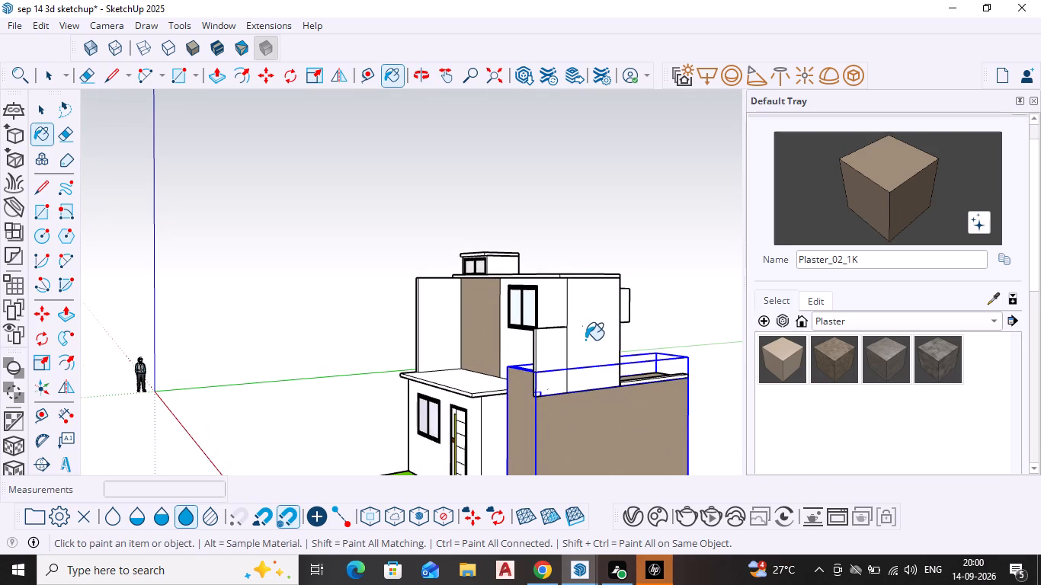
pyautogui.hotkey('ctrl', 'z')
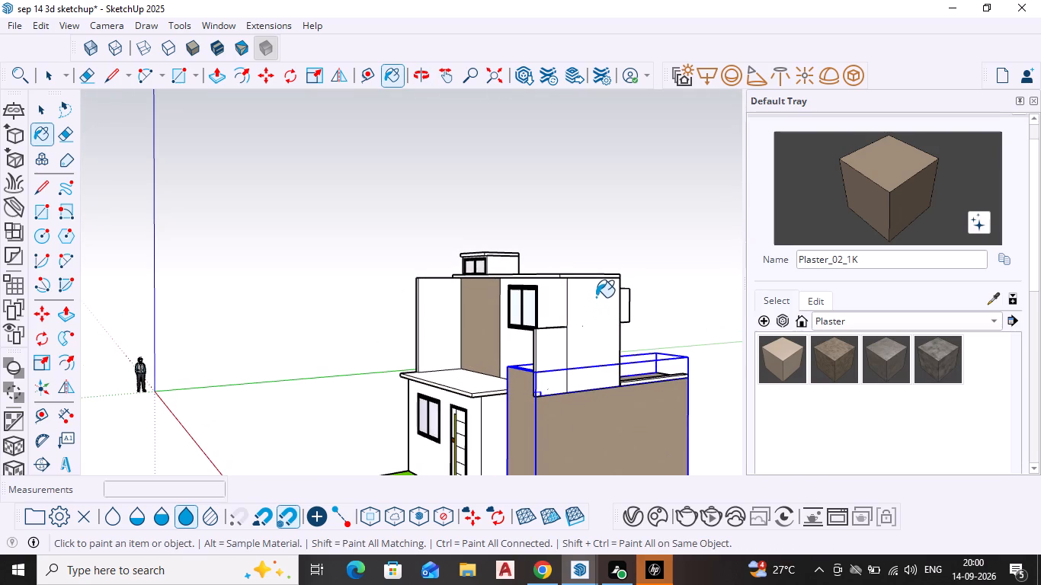
# Leave the Paint tool, clear the boundary wall selection and review the repainted exterior from the front.
pyautogui.press('Escape')
pyautogui.press('space')
pyautogui.scroll(-12, 601, 323)
pyautogui.moveTo(588, 433); pyautogui.dragTo(717, 440, button='middle')
pyautogui.press('space')
pyautogui.press('Escape')
pyautogui.press('space')
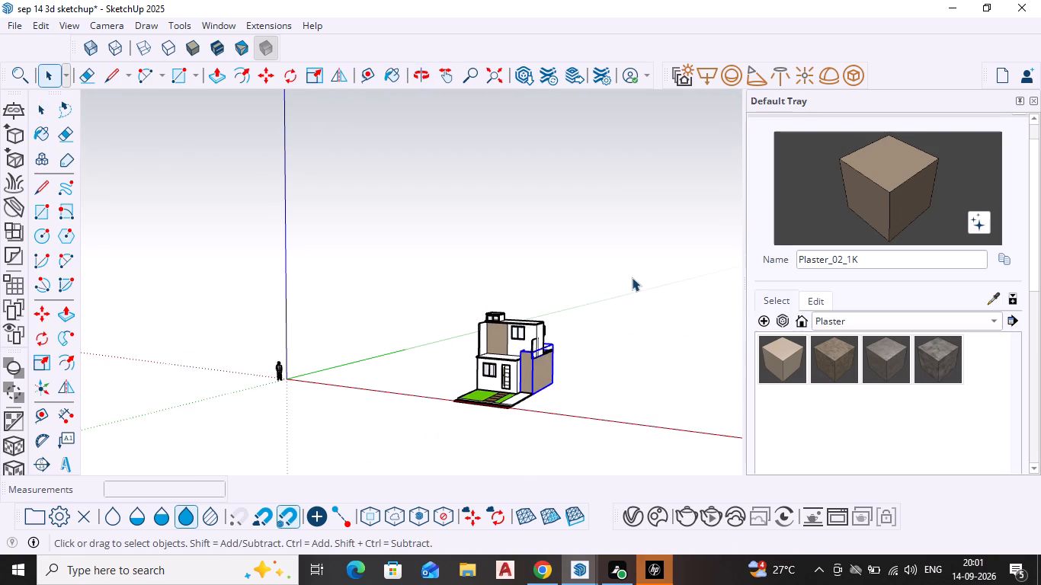
pyautogui.press('space')
pyautogui.tripleClick(626, 288)
pyautogui.scroll(7, 549, 344)
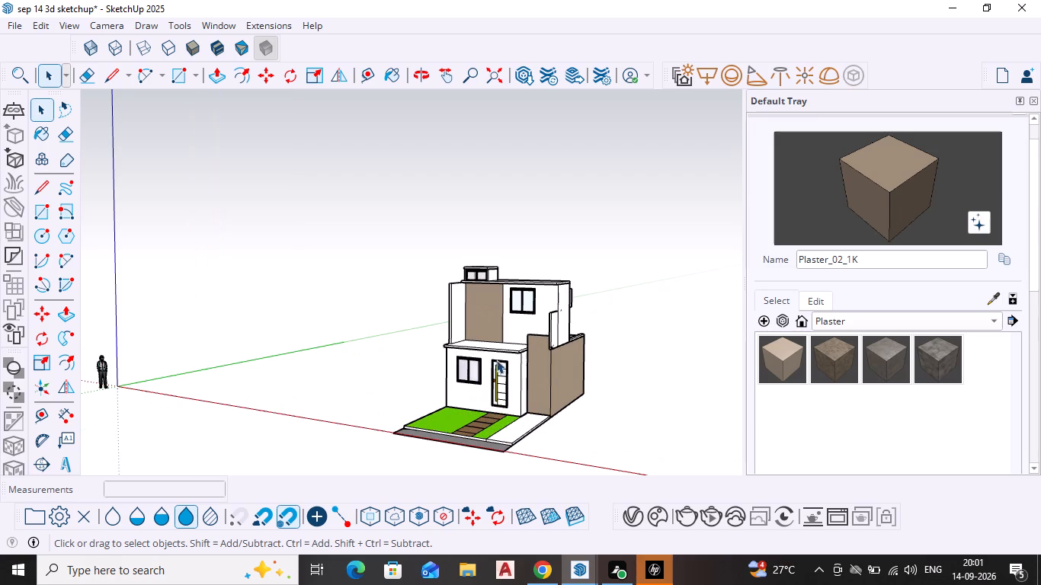
pyautogui.scroll(4, 499, 393)
pyautogui.moveTo(504, 388); pyautogui.dragTo(525, 428, button='middle')
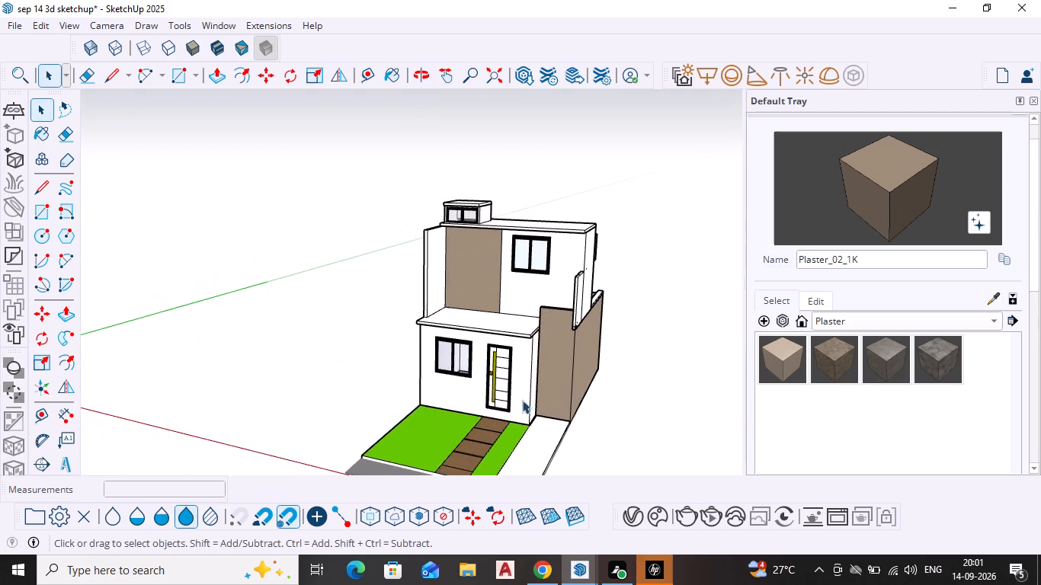
# Examine the plaster-painted walls and front yard of the house from the front.
pyautogui.scroll(-3, 522, 363)
pyautogui.moveTo(524, 364); pyautogui.dragTo(511, 387, button='middle')
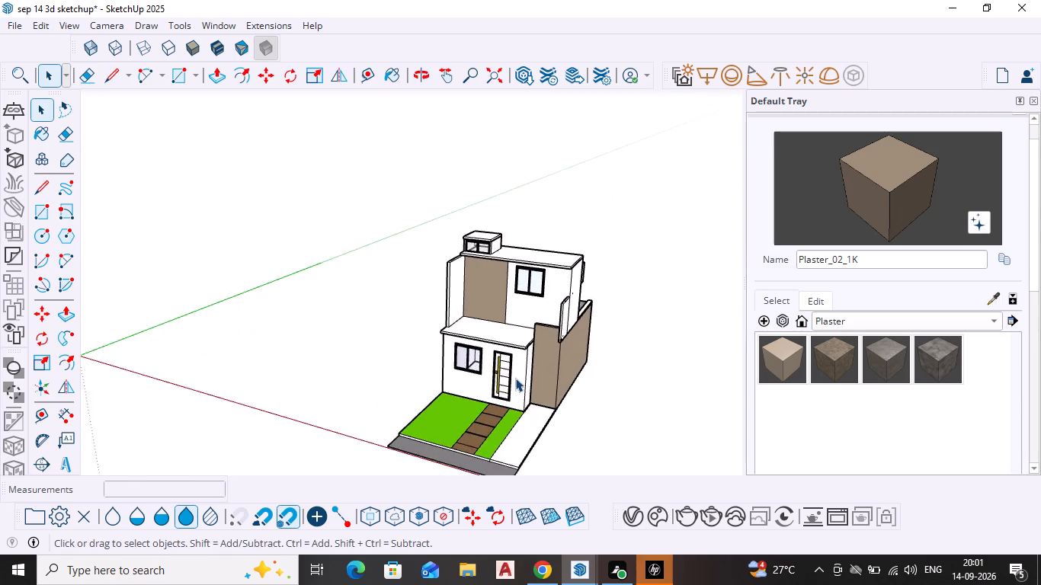
pyautogui.scroll(4, 515, 376)
pyautogui.moveTo(523, 357); pyautogui.dragTo(517, 342, button='middle')
pyautogui.scroll(-3, 513, 336)
pyautogui.keyDown('shift'); pyautogui.moveTo(510, 337); pyautogui.dragTo(525, 312, button='middle'); pyautogui.keyUp('shift')
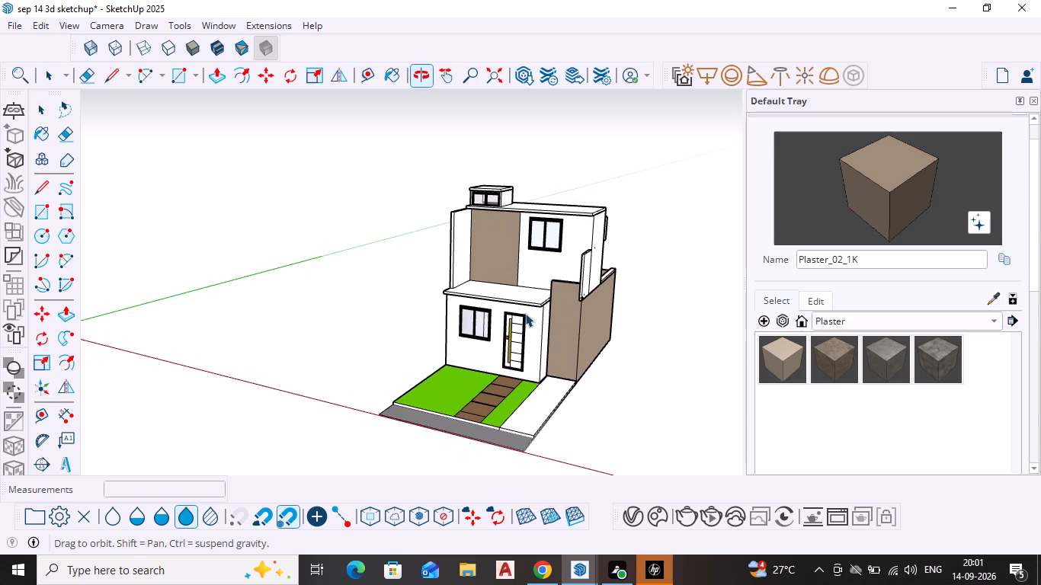
pyautogui.scroll(2, 524, 314)
pyautogui.scroll(-1, 549, 333)
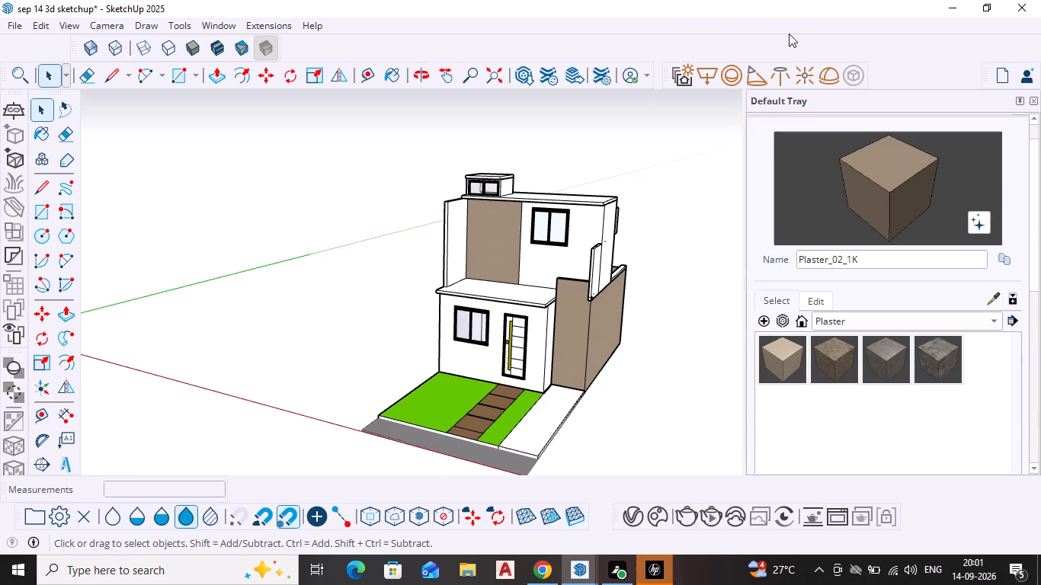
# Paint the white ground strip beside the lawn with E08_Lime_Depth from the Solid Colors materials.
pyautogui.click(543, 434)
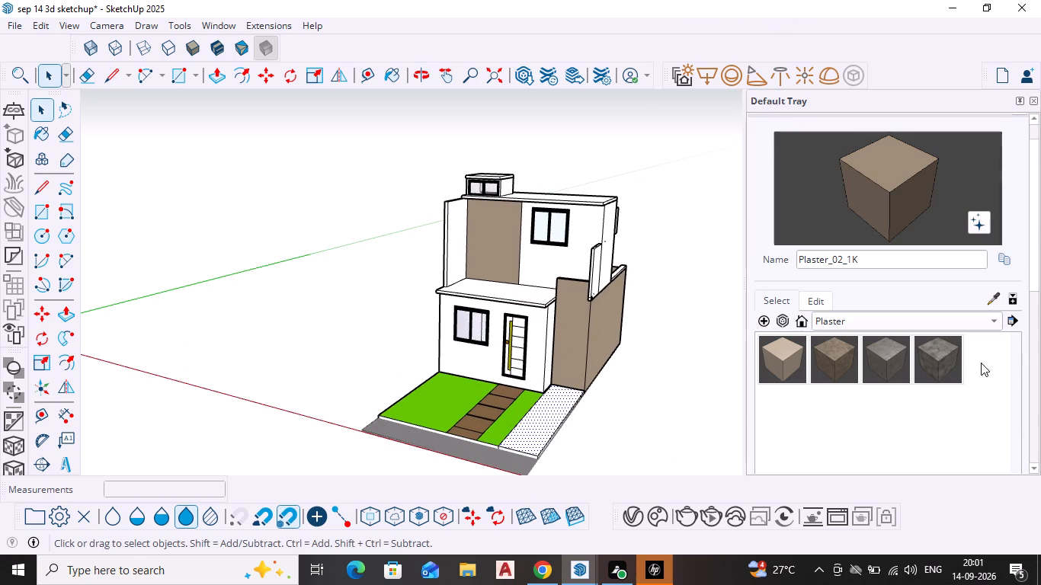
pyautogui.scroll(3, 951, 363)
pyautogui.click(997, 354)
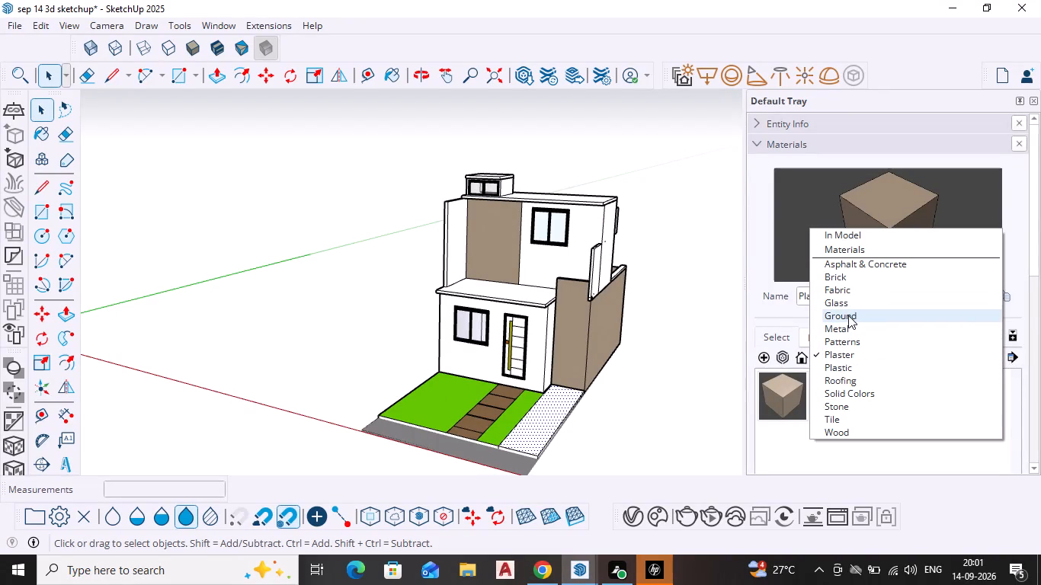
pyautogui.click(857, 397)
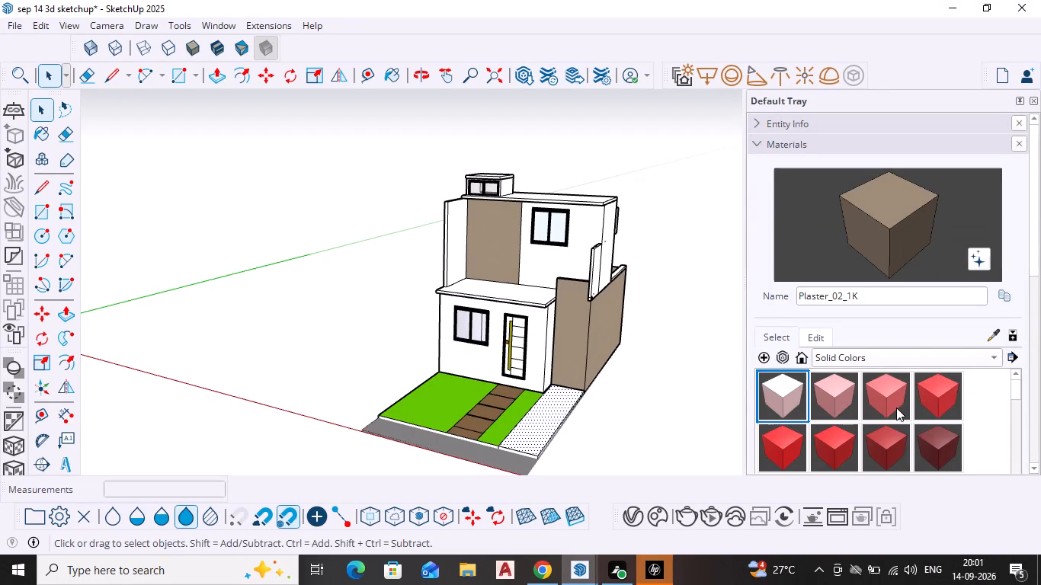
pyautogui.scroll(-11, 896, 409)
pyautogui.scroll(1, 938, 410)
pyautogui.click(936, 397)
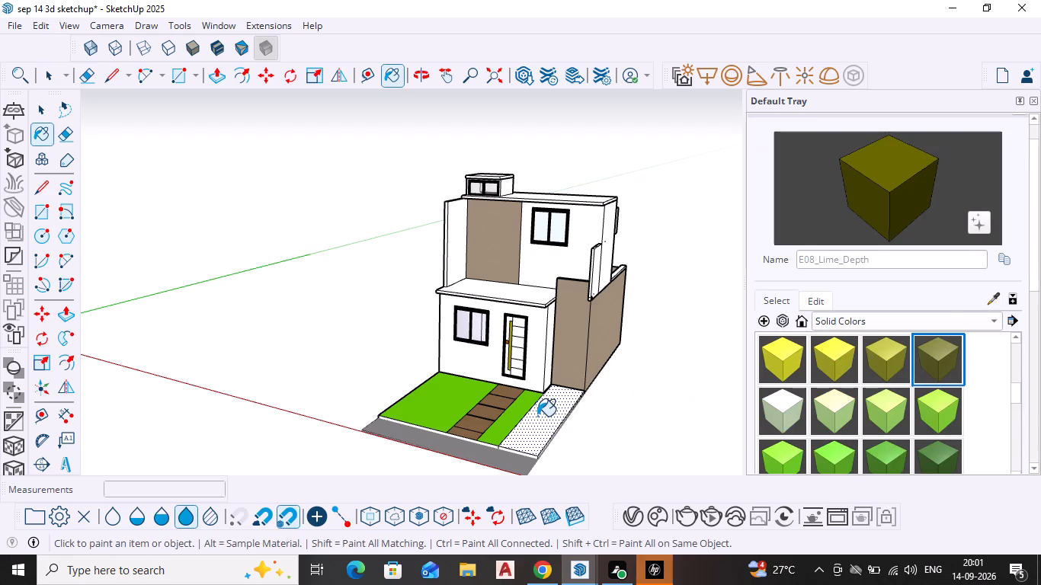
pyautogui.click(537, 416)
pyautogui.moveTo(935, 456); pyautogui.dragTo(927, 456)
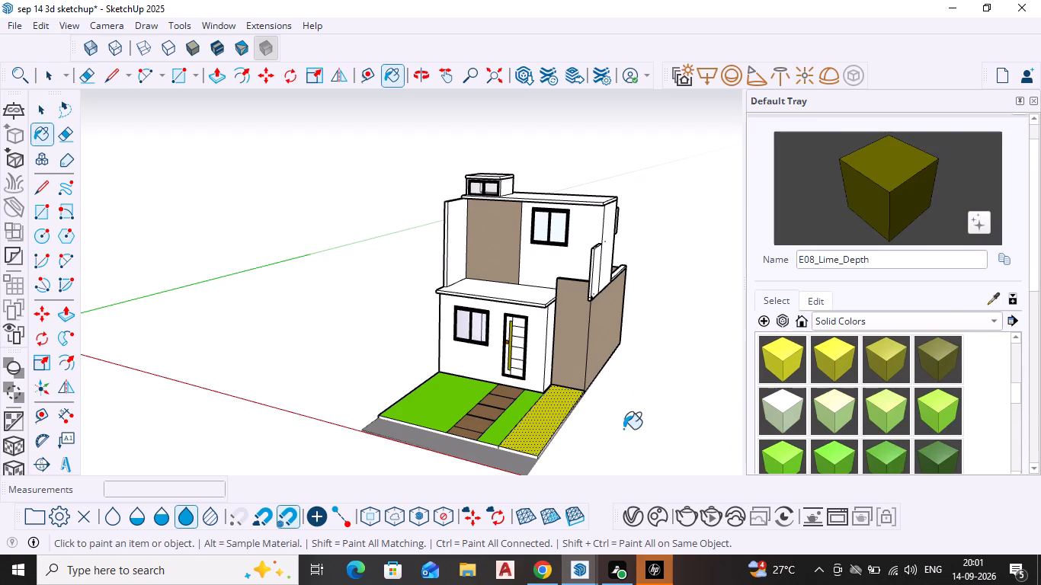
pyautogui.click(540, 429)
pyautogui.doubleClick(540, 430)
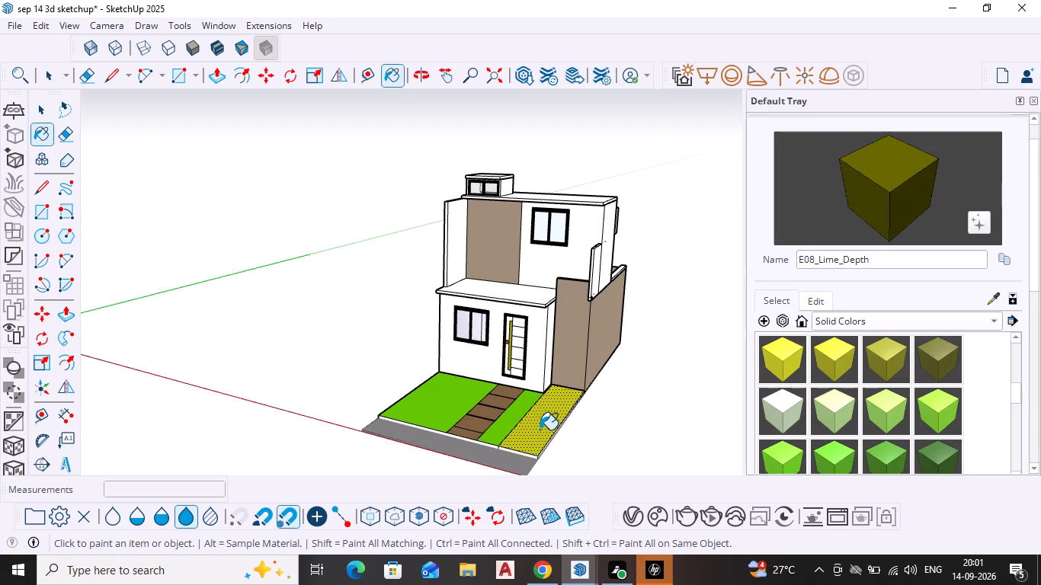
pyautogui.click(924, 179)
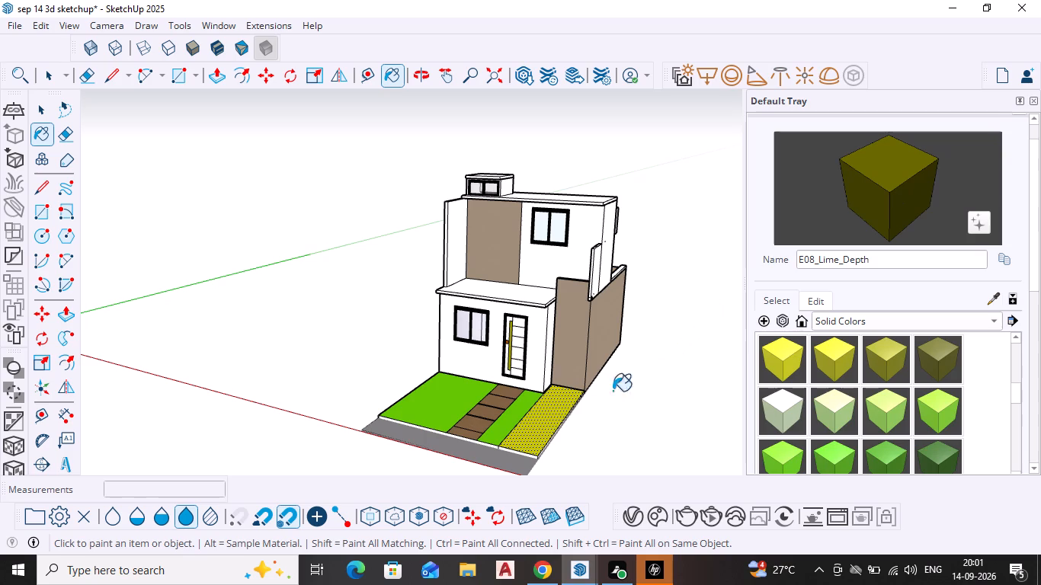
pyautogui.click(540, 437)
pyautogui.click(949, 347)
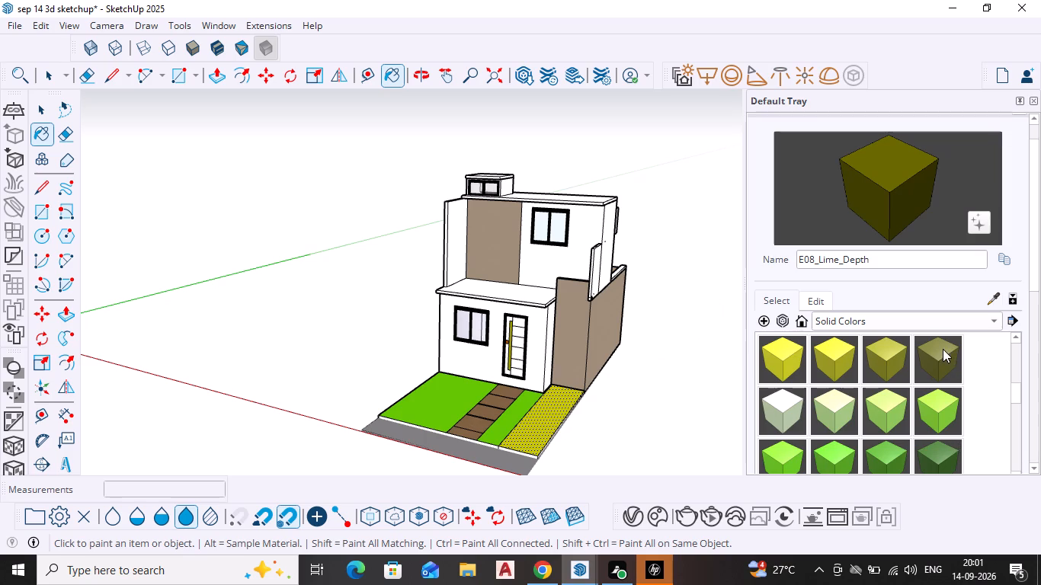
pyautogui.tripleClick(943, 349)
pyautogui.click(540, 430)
# Paint the selected ground strip beside the lawn with F08_Forest_Shadow.
pyautogui.scroll(-1, 945, 433)
pyautogui.click(938, 405)
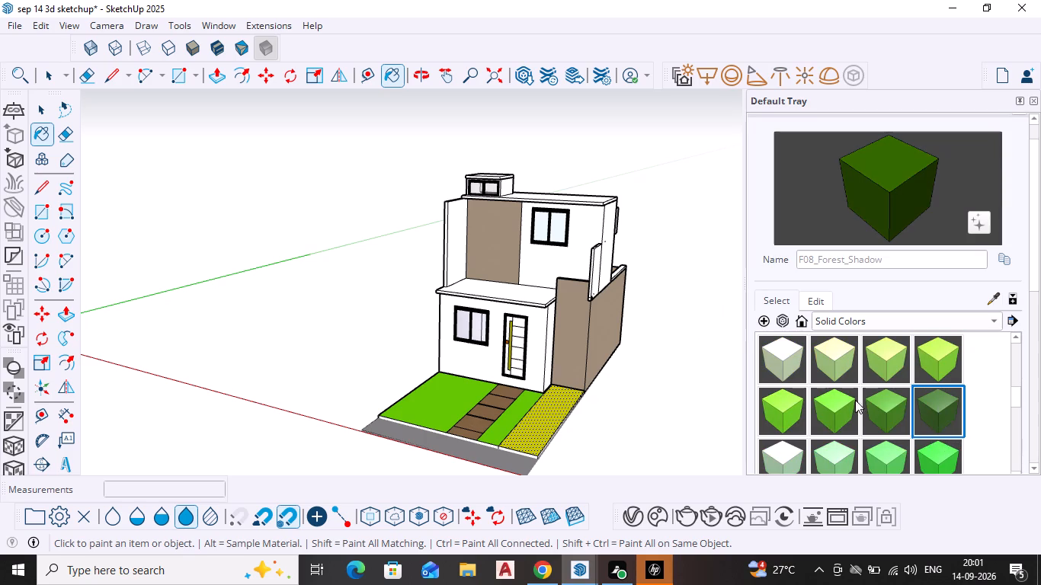
pyautogui.click(549, 429)
pyautogui.scroll(2, 490, 437)
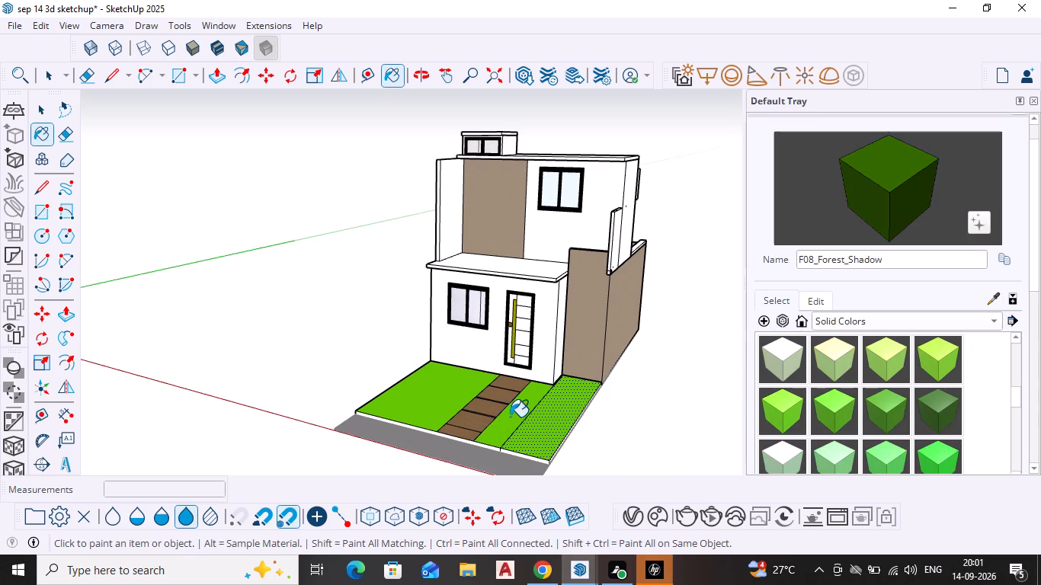
# Delete the dividing edge between the narrow lawn beside the walkway and the adjoining green strip.
pyautogui.press('space')
pyautogui.scroll(4, 530, 418)
pyautogui.click(525, 416)
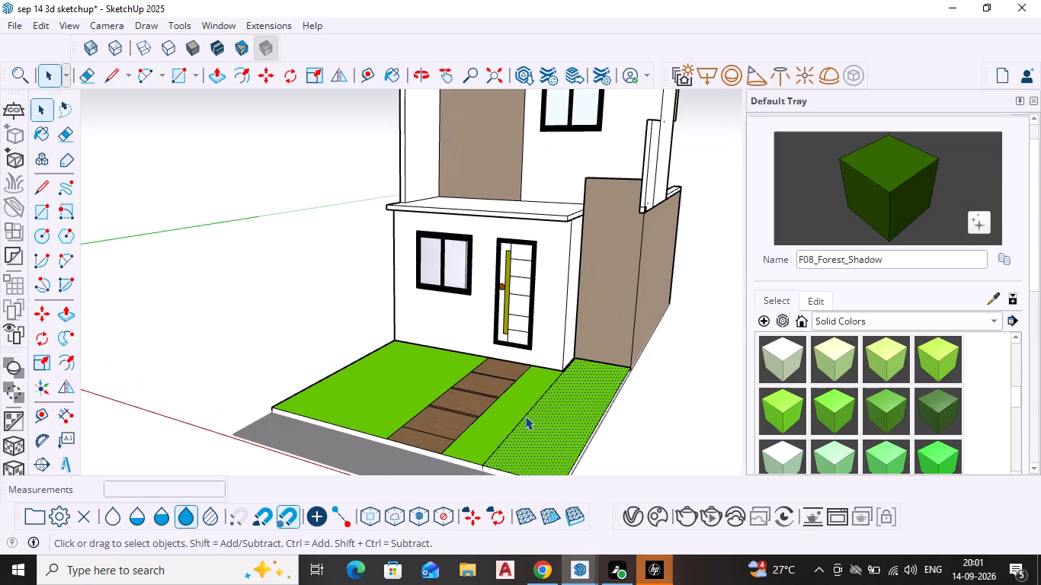
pyautogui.press('Delete')
pyautogui.scroll(-4, 524, 414)
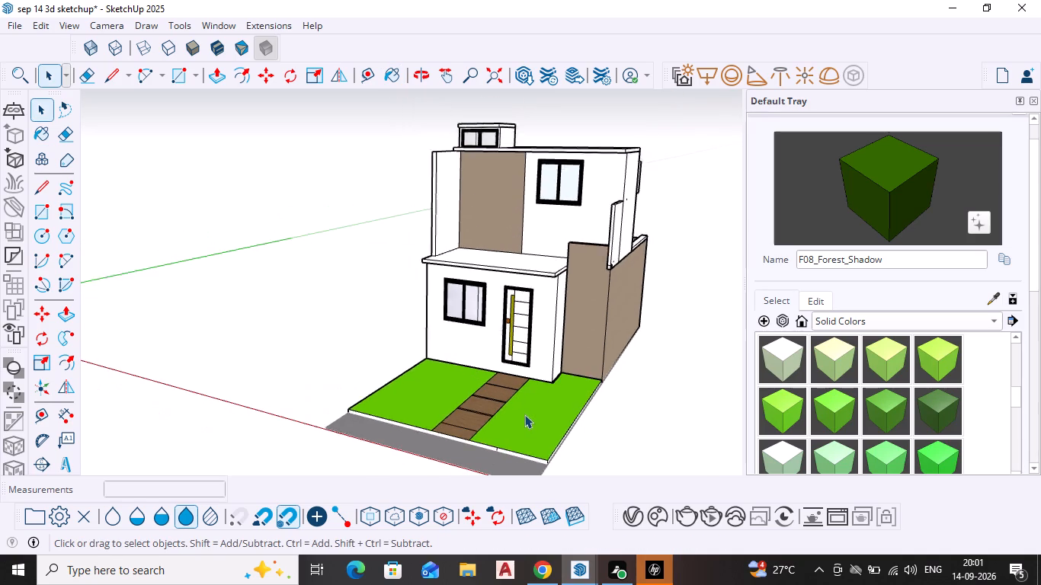
pyautogui.scroll(-2, 524, 414)
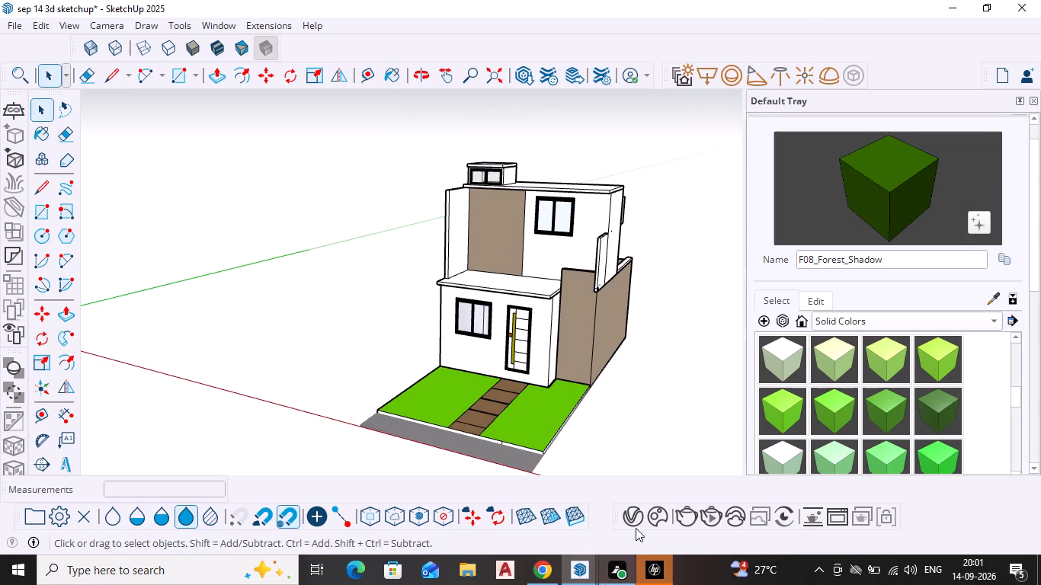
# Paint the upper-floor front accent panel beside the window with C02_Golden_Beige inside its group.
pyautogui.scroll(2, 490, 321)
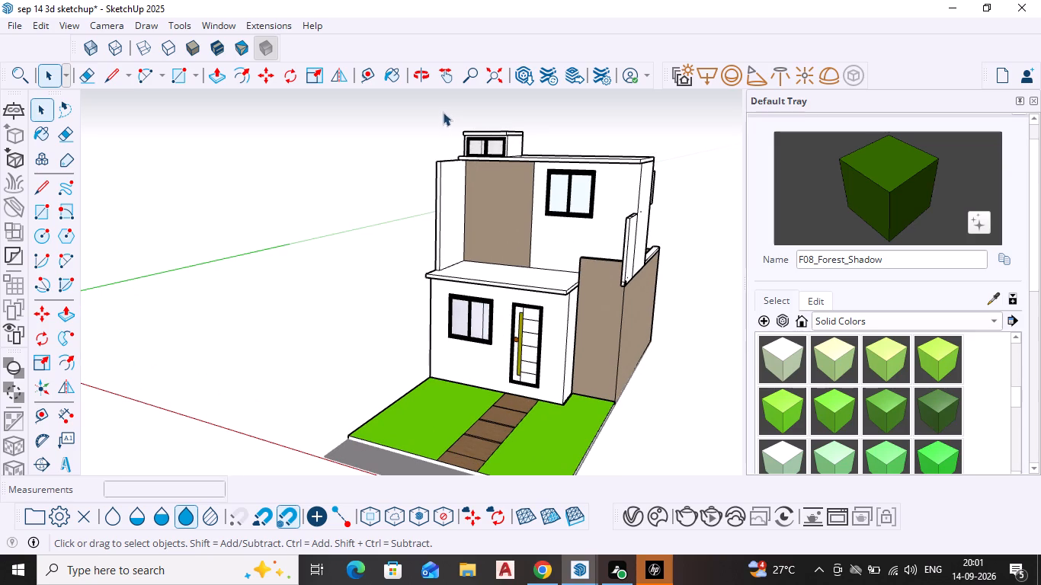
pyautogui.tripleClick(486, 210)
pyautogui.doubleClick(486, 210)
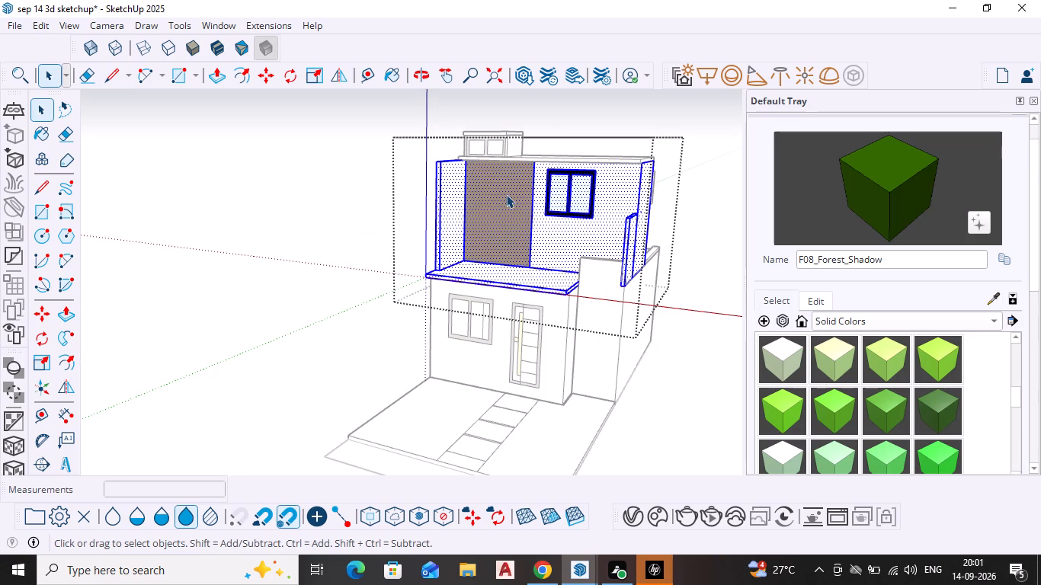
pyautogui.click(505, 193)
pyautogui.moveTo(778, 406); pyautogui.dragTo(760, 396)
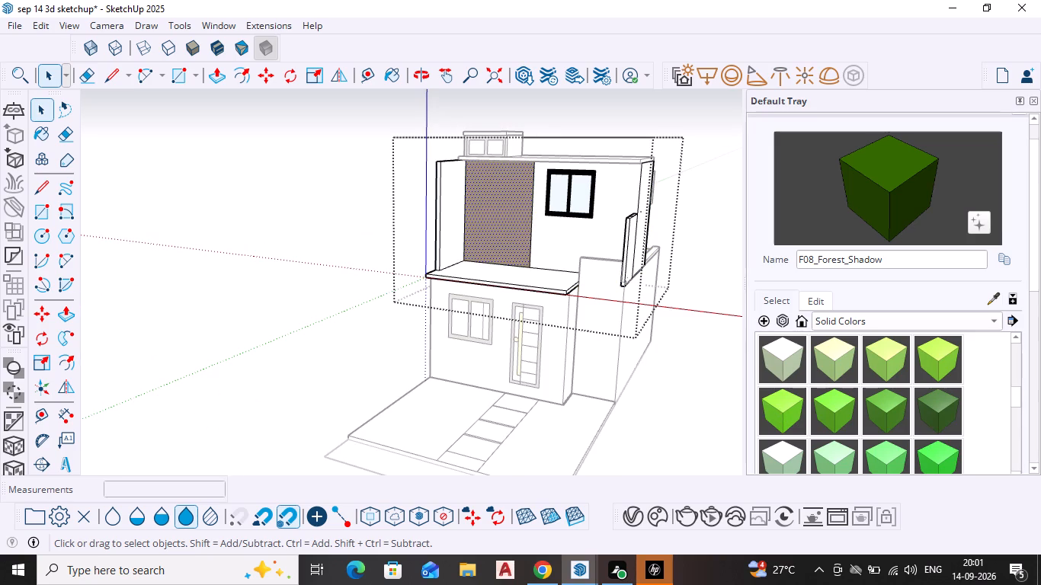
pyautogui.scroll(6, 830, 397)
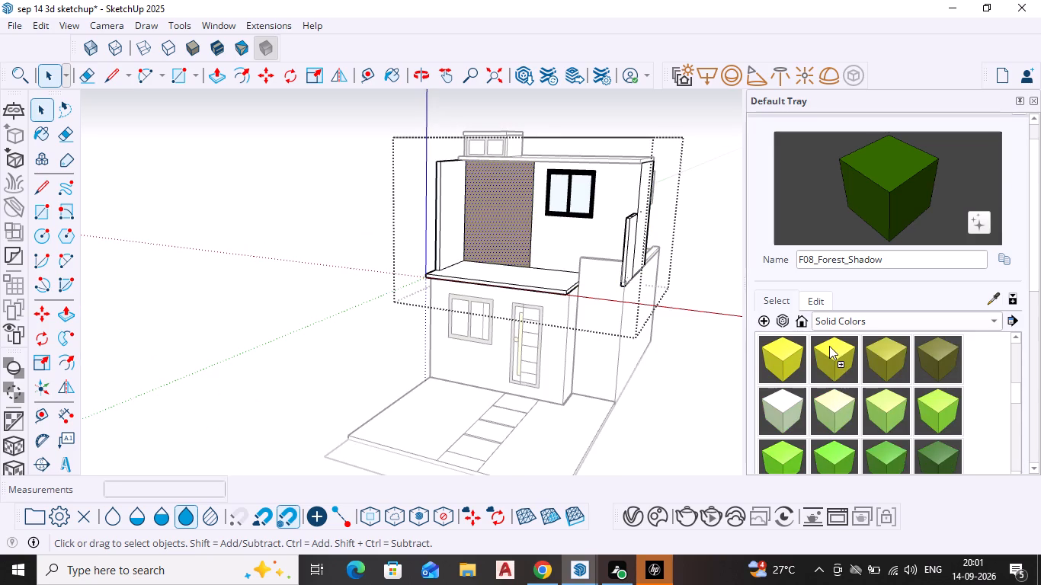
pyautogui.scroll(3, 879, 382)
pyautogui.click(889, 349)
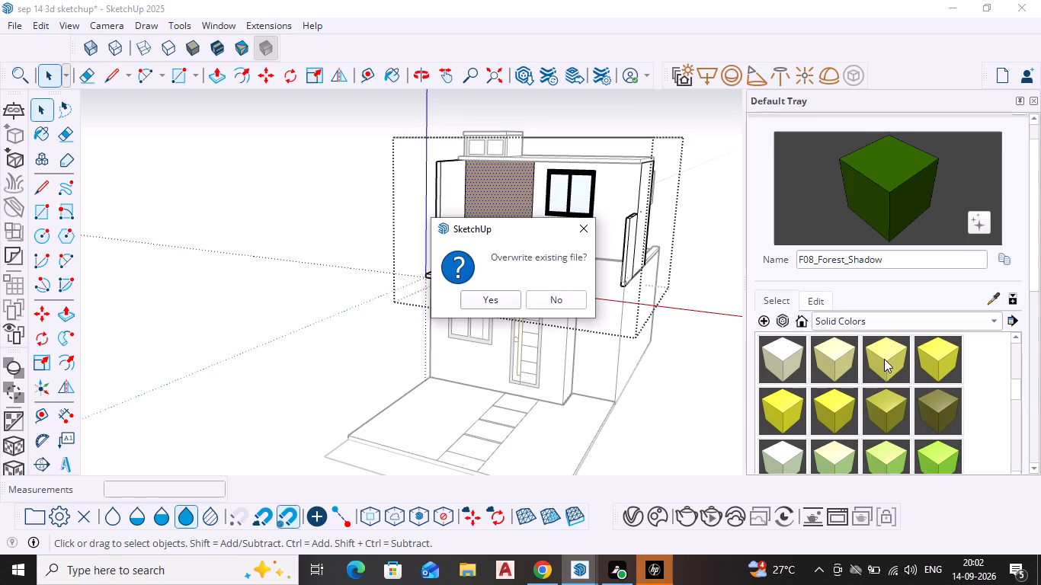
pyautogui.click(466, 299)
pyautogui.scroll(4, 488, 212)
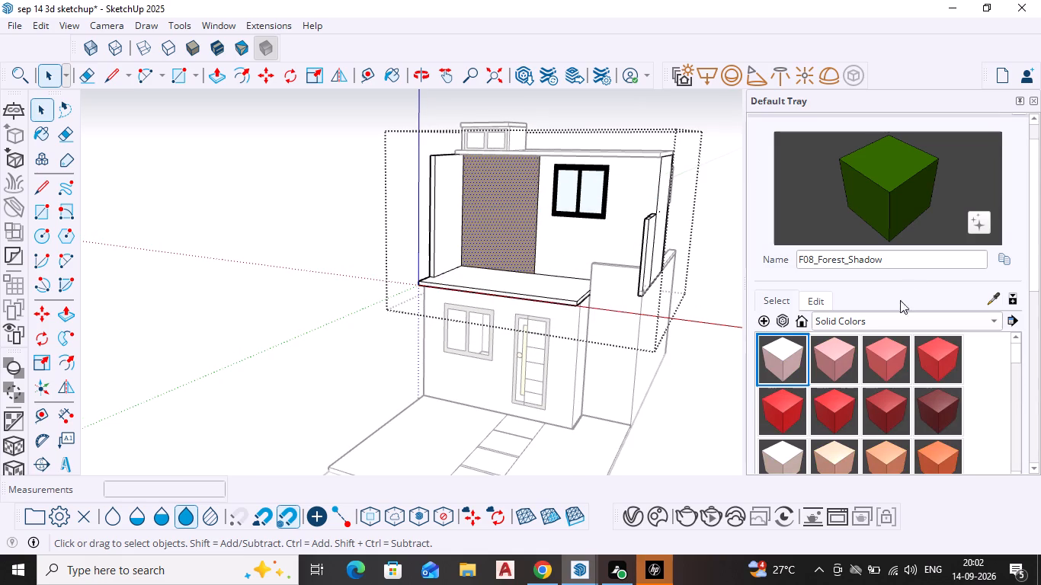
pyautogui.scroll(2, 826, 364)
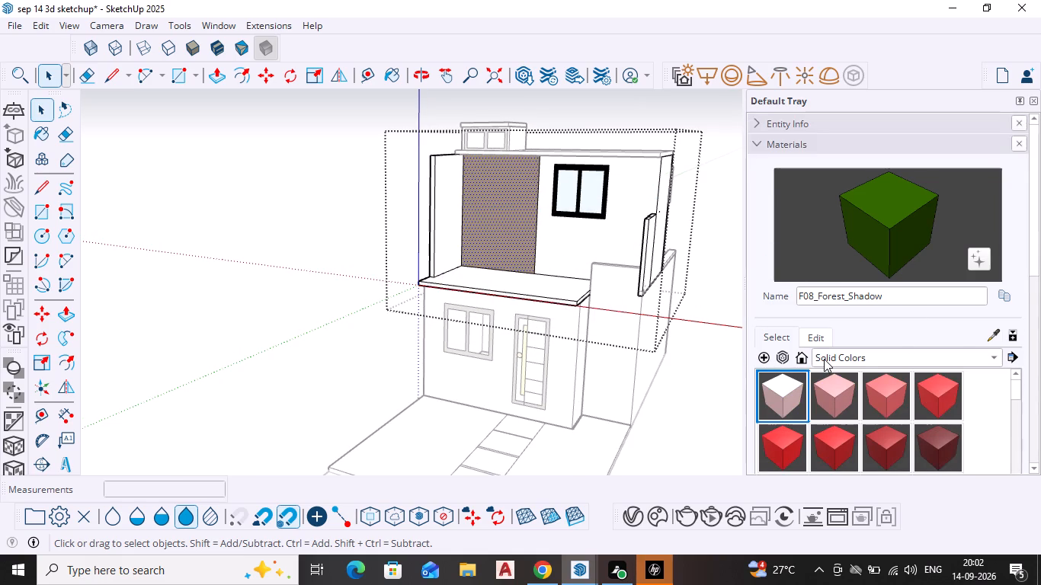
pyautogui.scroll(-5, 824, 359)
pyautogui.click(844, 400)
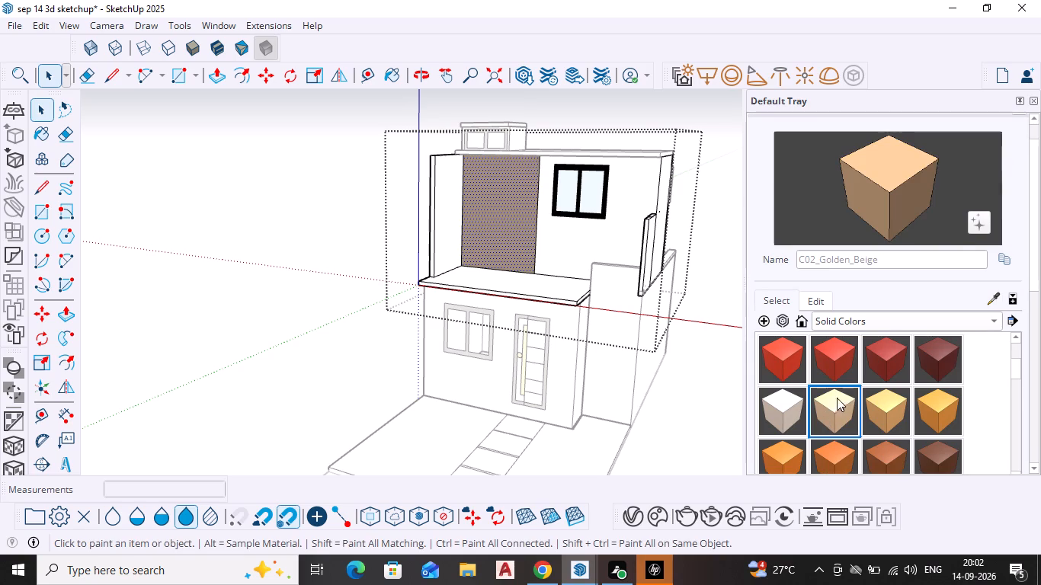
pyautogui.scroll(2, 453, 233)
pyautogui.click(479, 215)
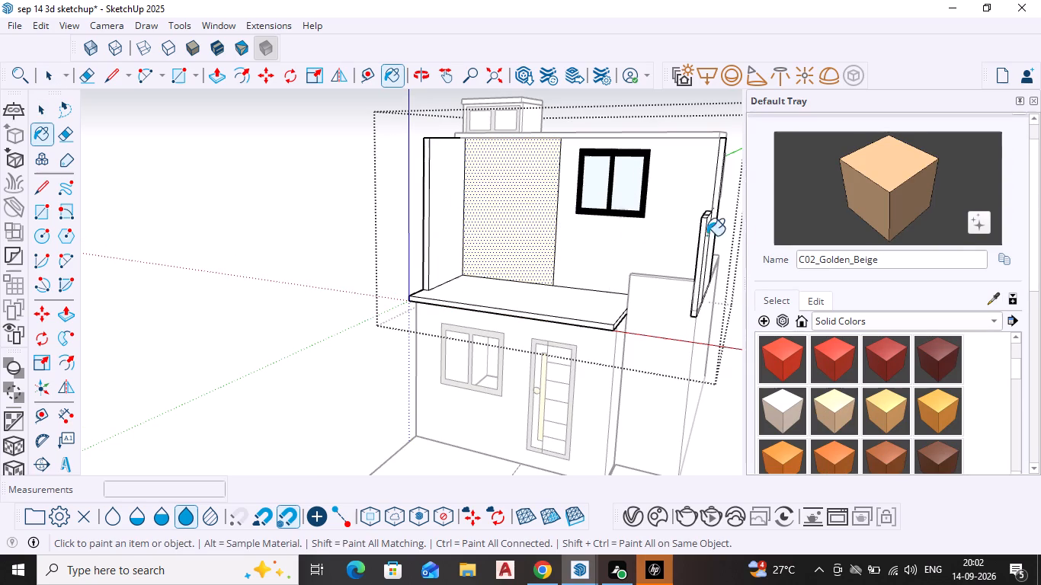
# Repaint the upper-floor front accent panel with C03_Honey_Glow and exit the group.
pyautogui.click(879, 403)
pyautogui.click(879, 403)
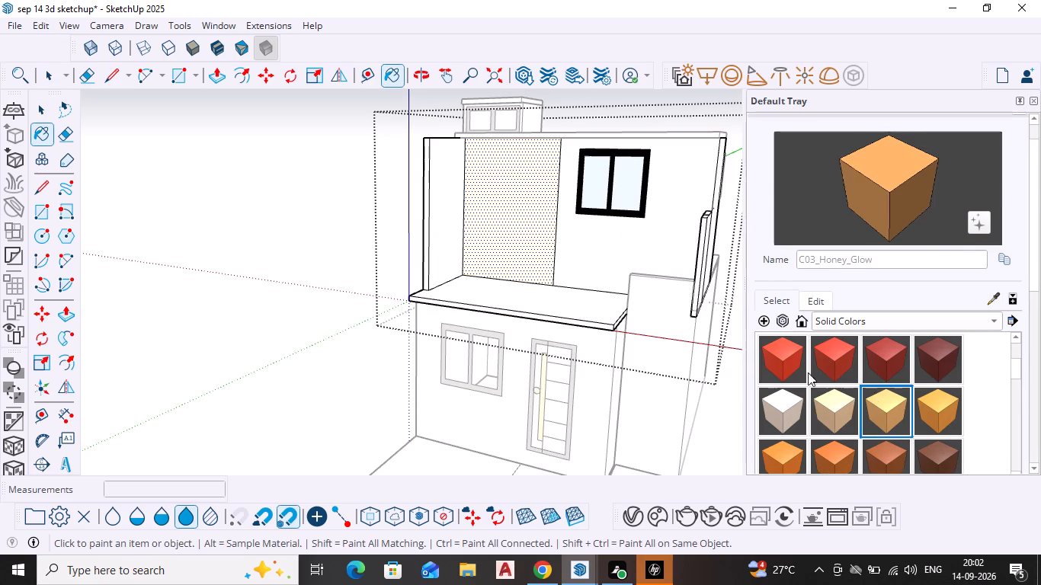
pyautogui.click(541, 213)
pyautogui.scroll(-6, 542, 216)
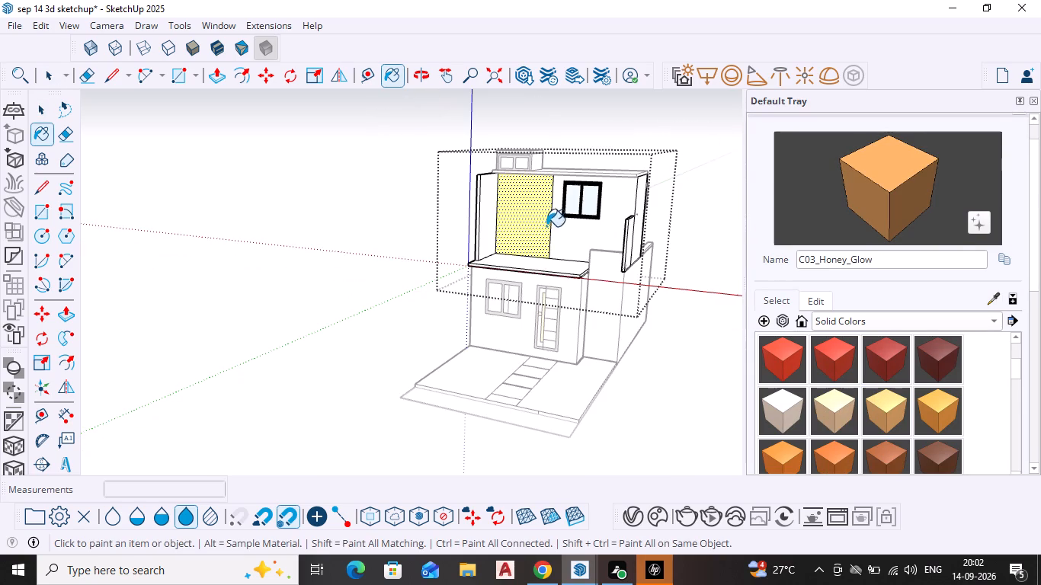
pyautogui.press('space')
pyautogui.press('Escape')
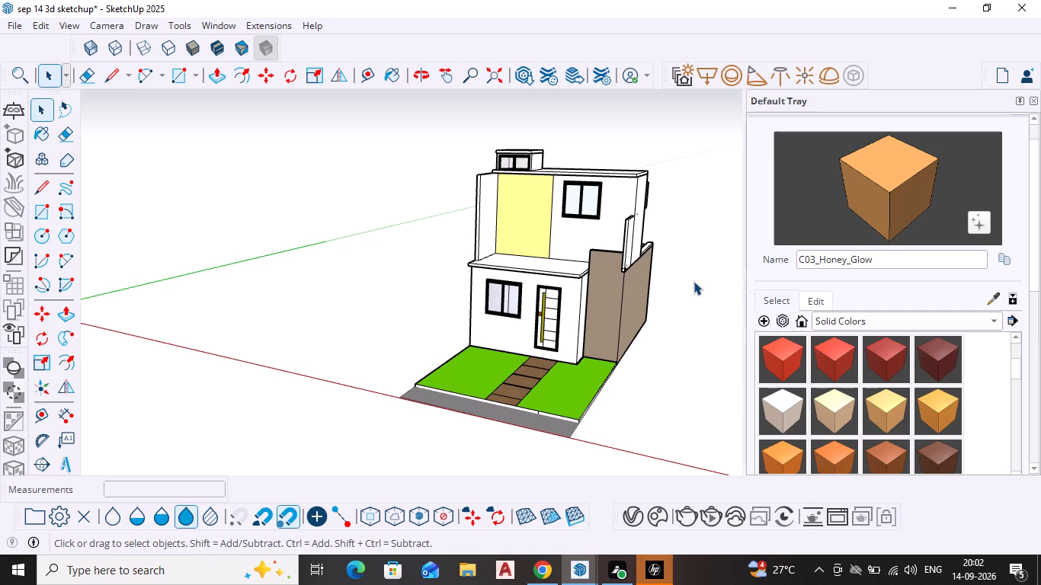
# Examine the house exterior from the front and the boundary wall side to judge the new accent colour.
pyautogui.moveTo(640, 311); pyautogui.dragTo(491, 324, button='middle')
pyautogui.scroll(1, 498, 319)
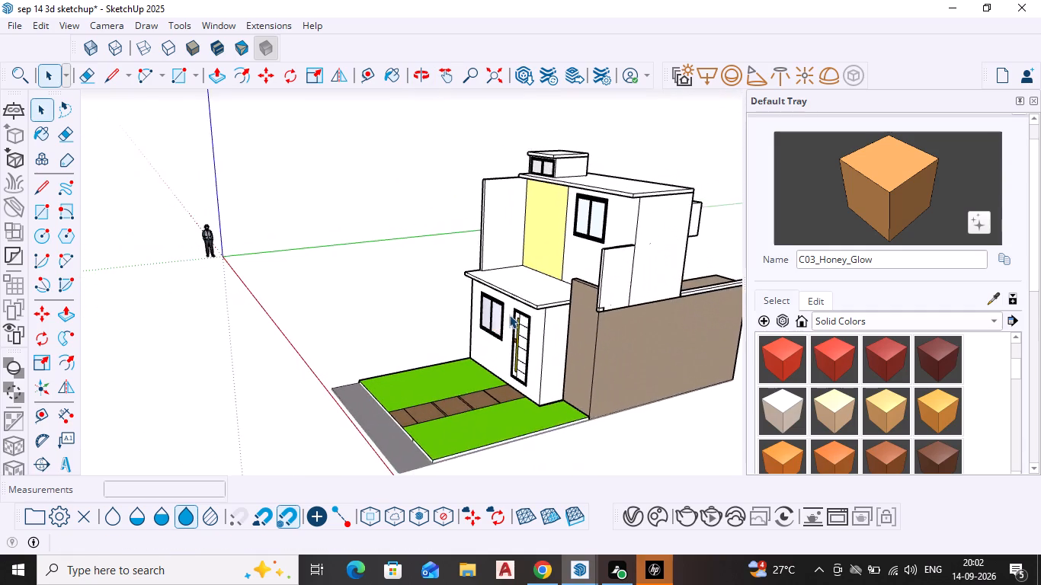
pyautogui.scroll(-3, 605, 372)
pyautogui.moveTo(533, 371); pyautogui.dragTo(611, 372, button='middle')
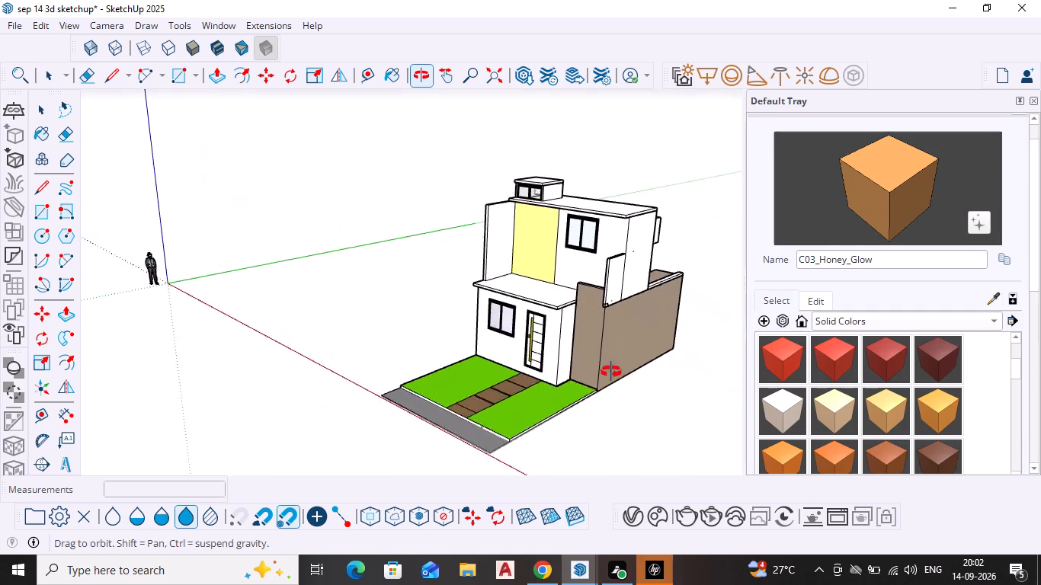
pyautogui.moveTo(611, 372); pyautogui.dragTo(655, 387, button='middle')
pyautogui.scroll(6, 525, 304)
pyautogui.scroll(-3, 471, 363)
pyautogui.moveTo(458, 384); pyautogui.dragTo(465, 374, button='middle')
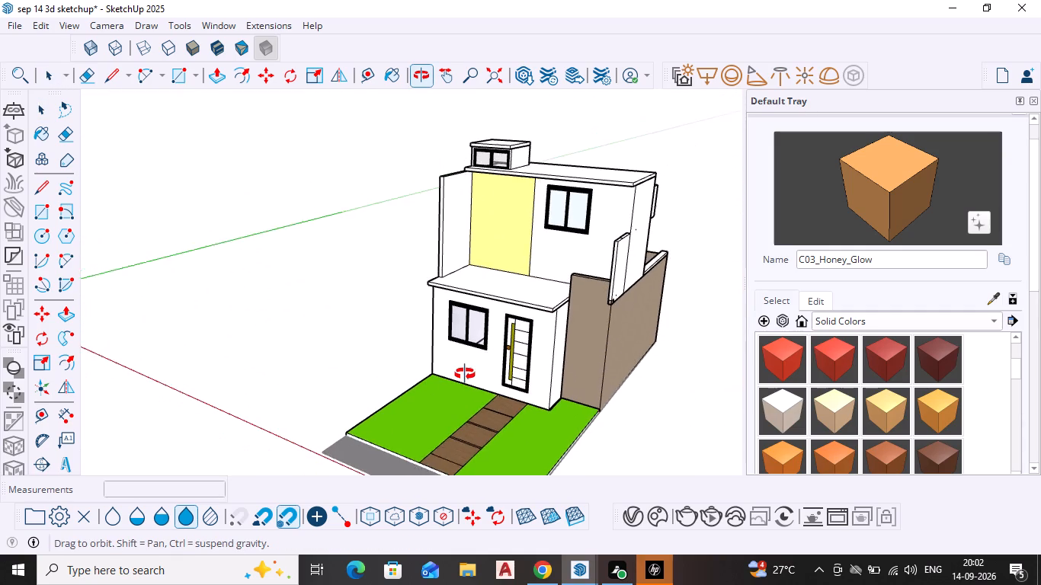
pyautogui.moveTo(465, 374); pyautogui.dragTo(463, 325, button='middle')
pyautogui.scroll(-2, 461, 334)
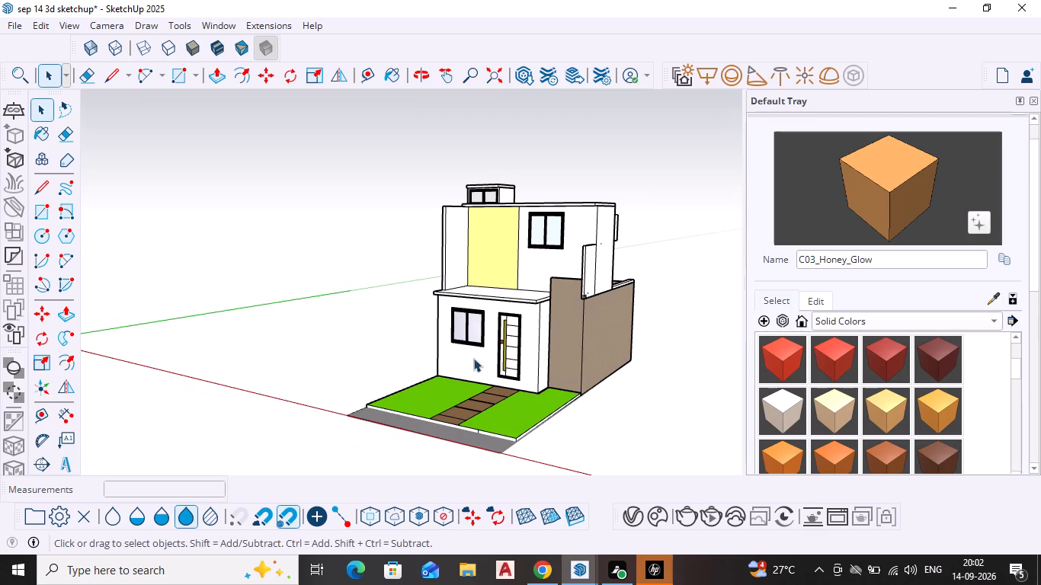
pyautogui.moveTo(500, 400); pyautogui.dragTo(491, 408, button='middle')
pyautogui.scroll(3, 501, 368)
pyautogui.scroll(-1, 501, 363)
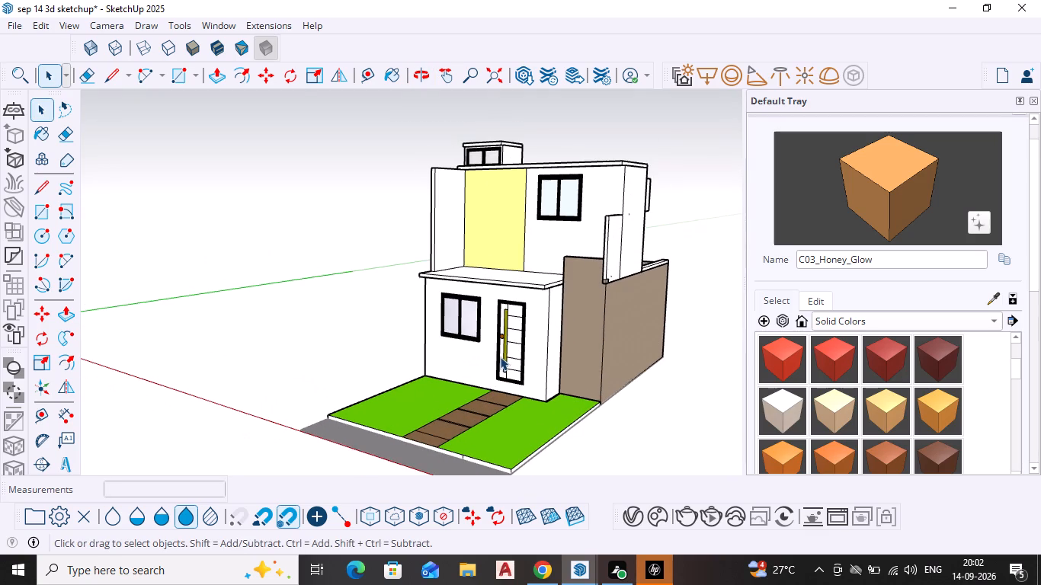
pyautogui.scroll(-1, 496, 387)
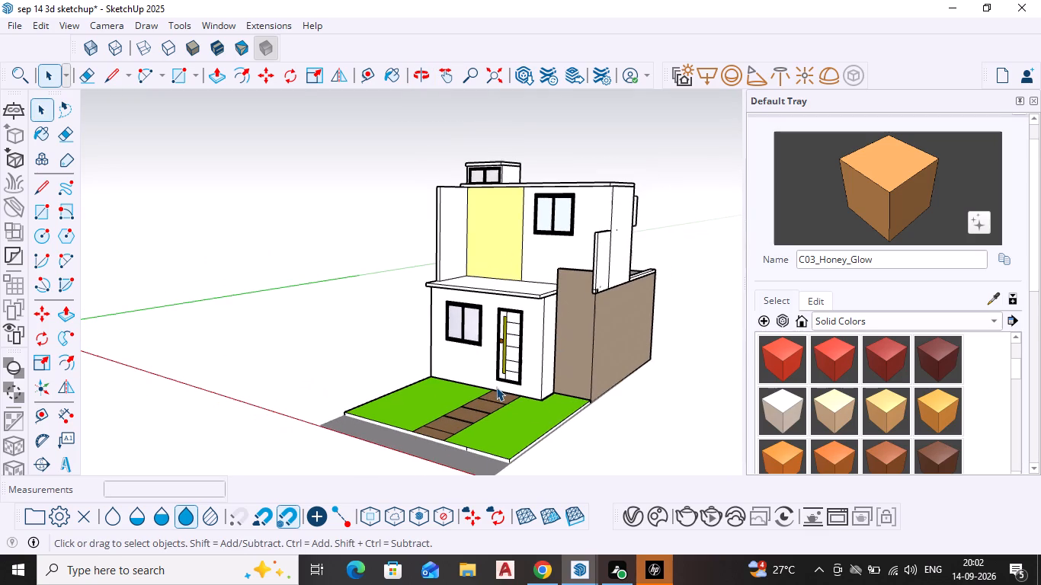
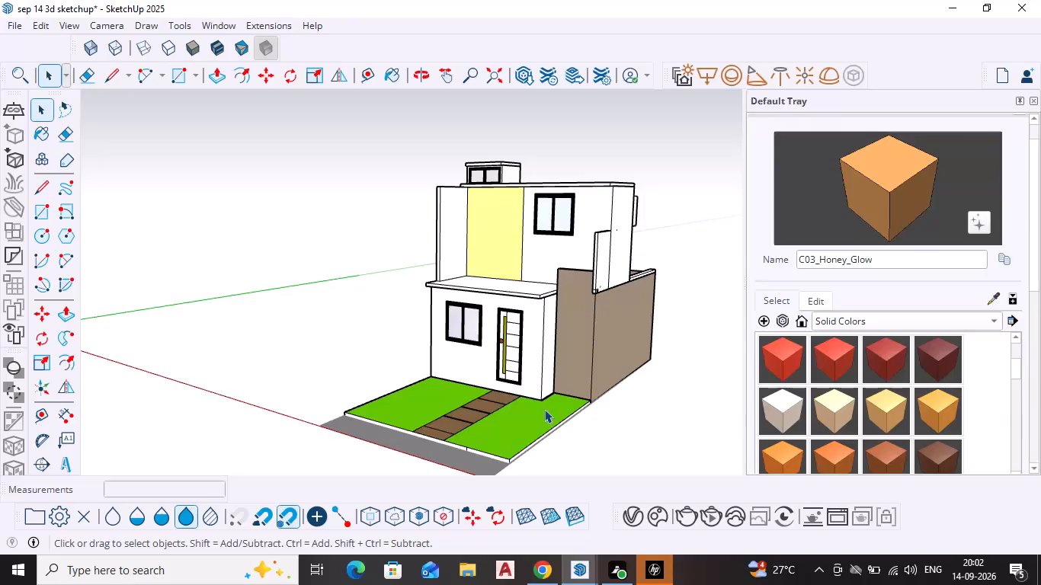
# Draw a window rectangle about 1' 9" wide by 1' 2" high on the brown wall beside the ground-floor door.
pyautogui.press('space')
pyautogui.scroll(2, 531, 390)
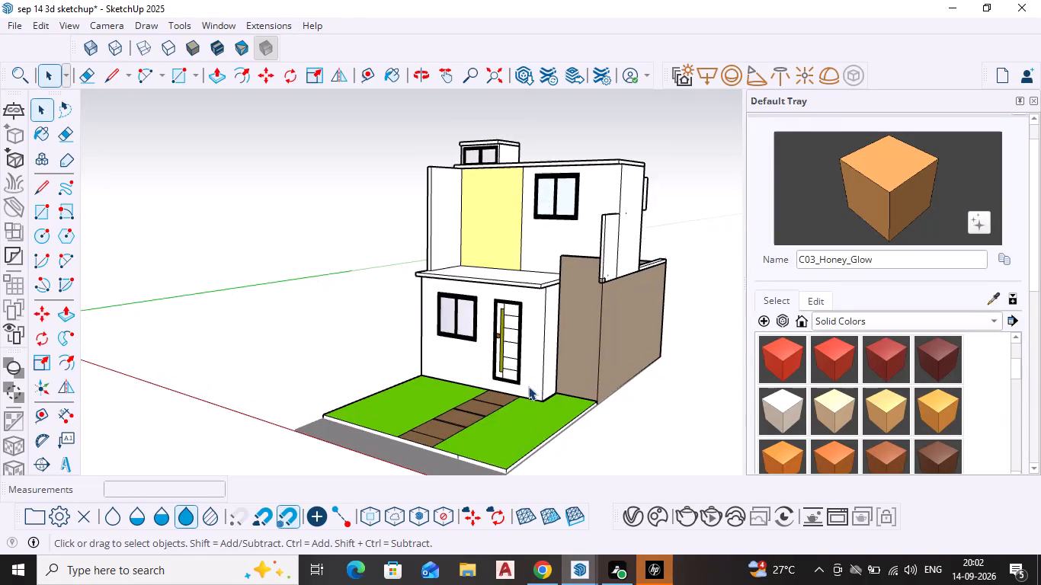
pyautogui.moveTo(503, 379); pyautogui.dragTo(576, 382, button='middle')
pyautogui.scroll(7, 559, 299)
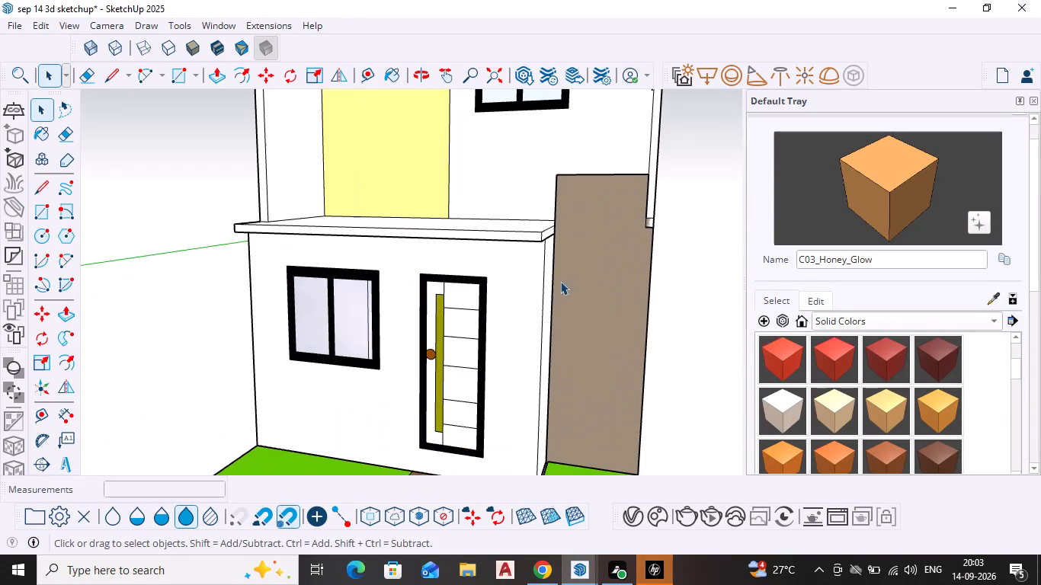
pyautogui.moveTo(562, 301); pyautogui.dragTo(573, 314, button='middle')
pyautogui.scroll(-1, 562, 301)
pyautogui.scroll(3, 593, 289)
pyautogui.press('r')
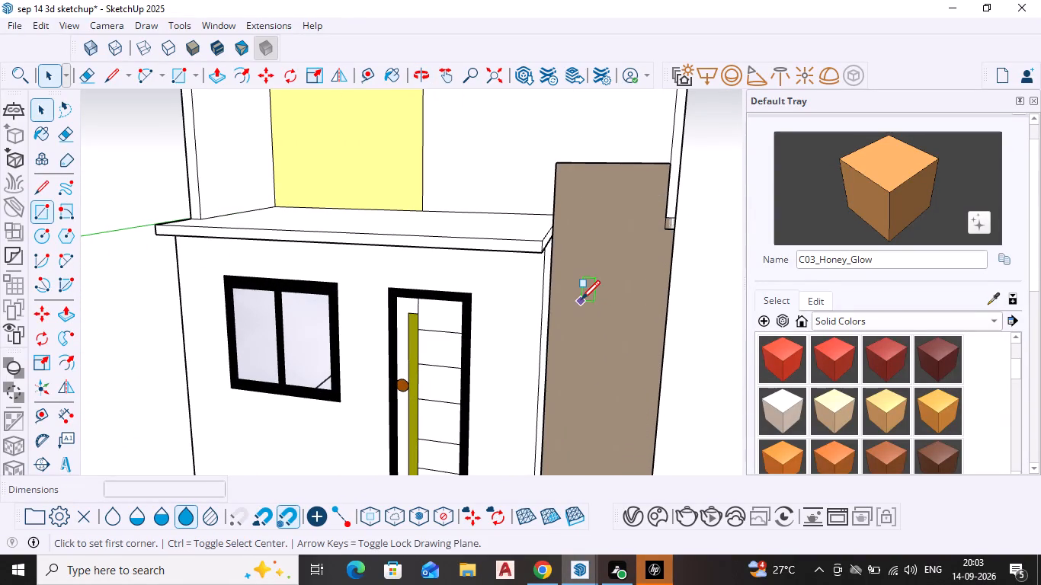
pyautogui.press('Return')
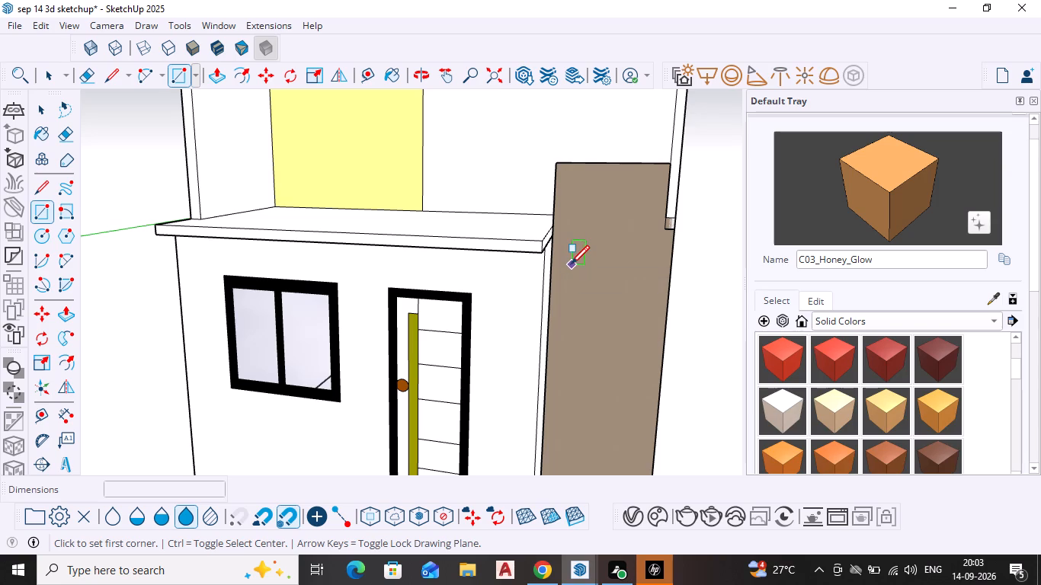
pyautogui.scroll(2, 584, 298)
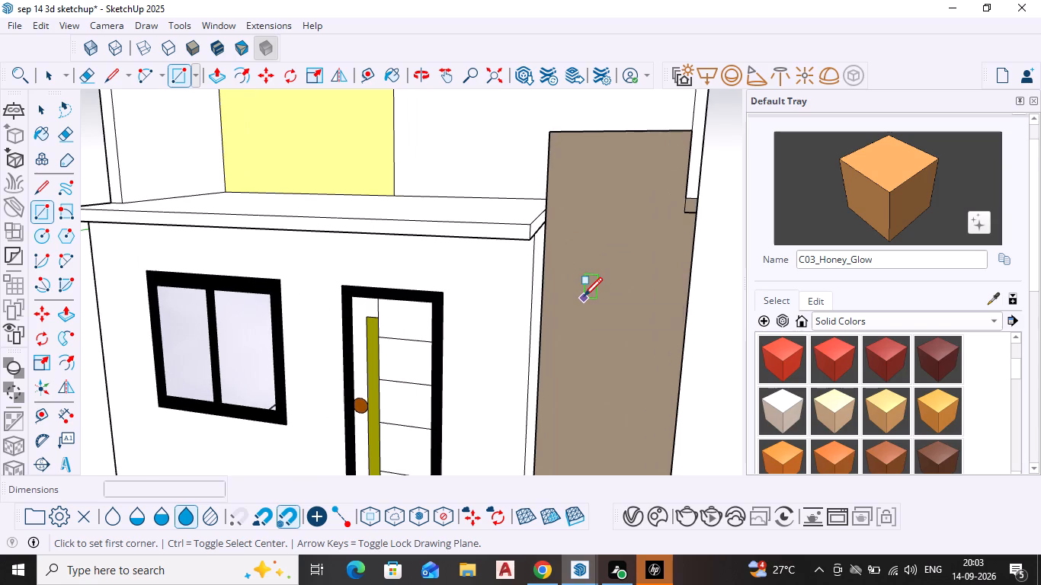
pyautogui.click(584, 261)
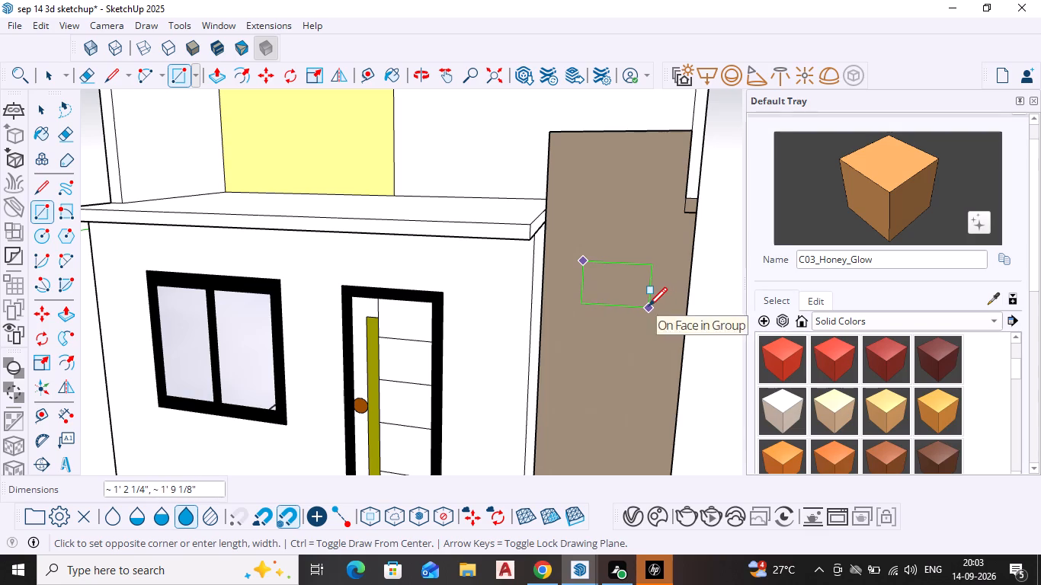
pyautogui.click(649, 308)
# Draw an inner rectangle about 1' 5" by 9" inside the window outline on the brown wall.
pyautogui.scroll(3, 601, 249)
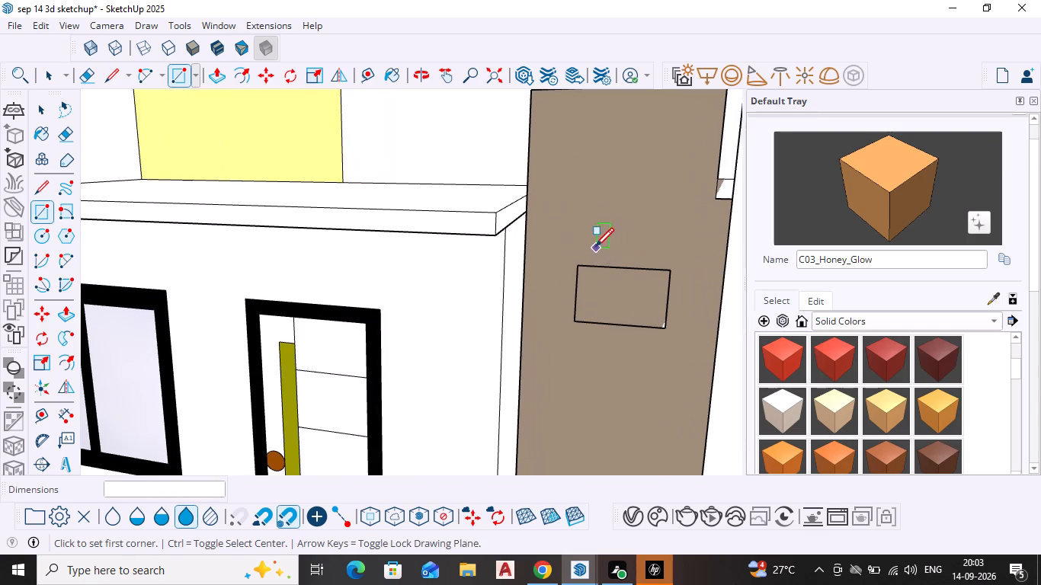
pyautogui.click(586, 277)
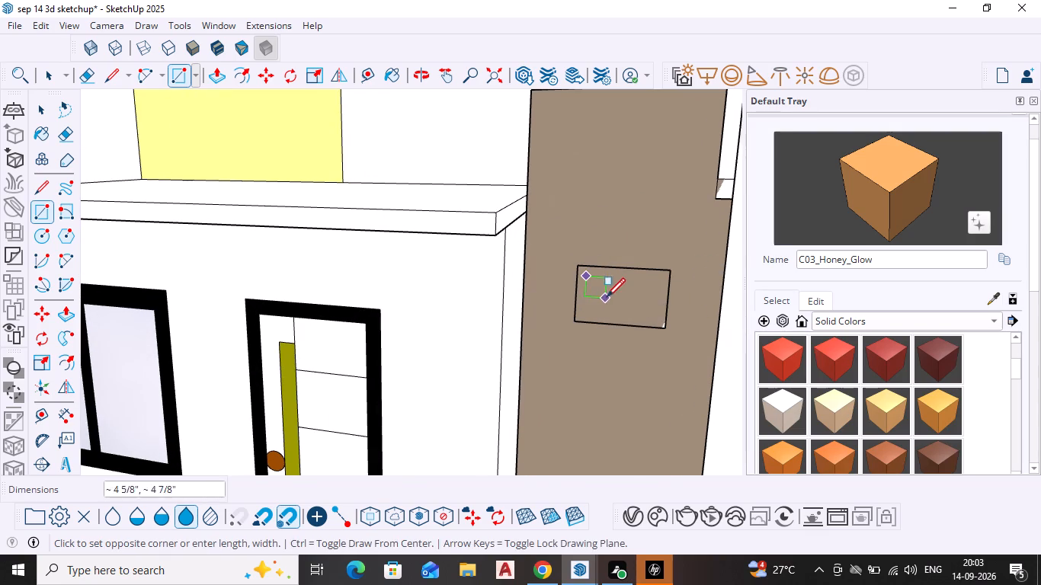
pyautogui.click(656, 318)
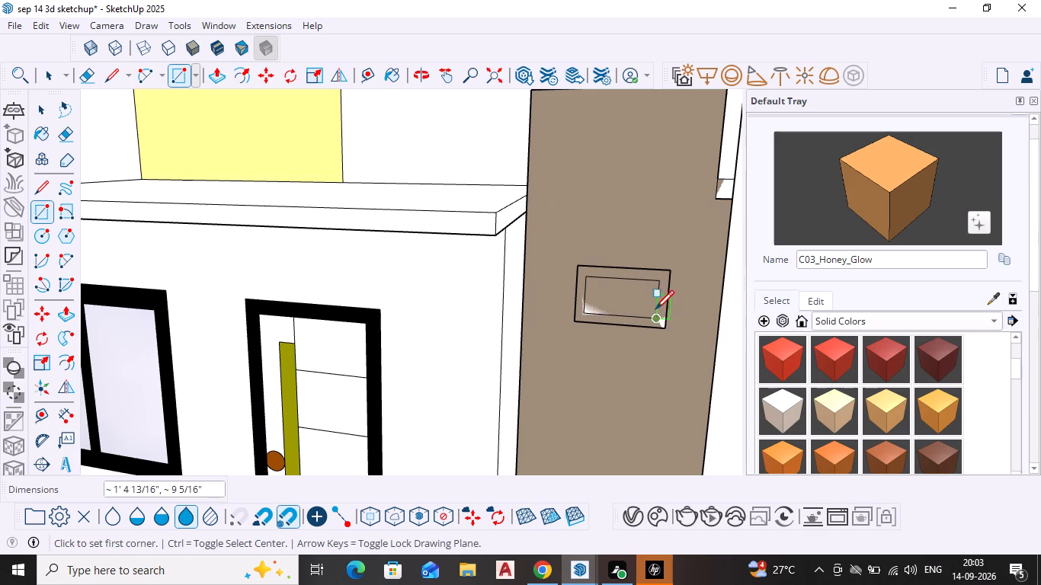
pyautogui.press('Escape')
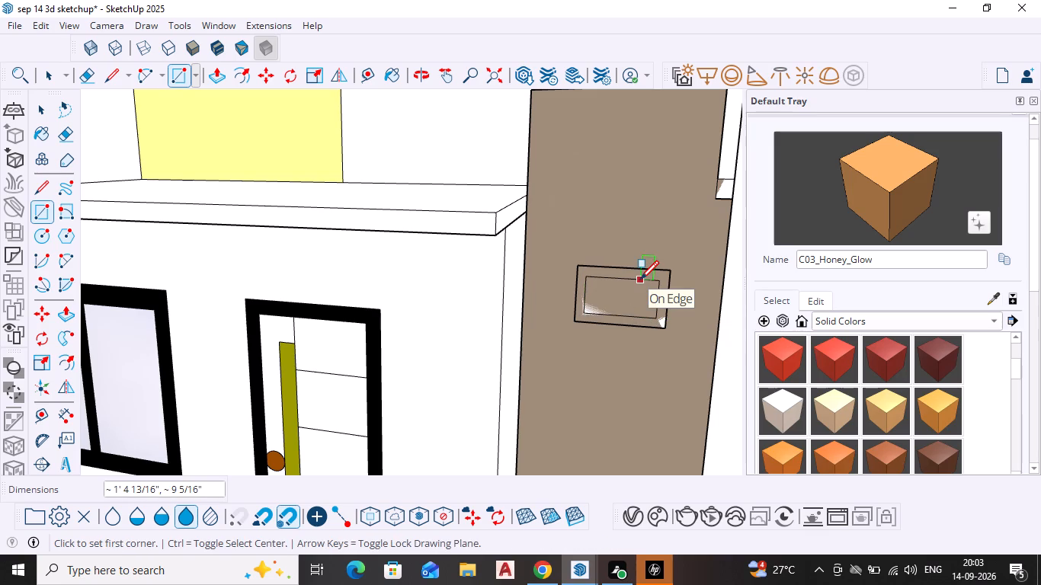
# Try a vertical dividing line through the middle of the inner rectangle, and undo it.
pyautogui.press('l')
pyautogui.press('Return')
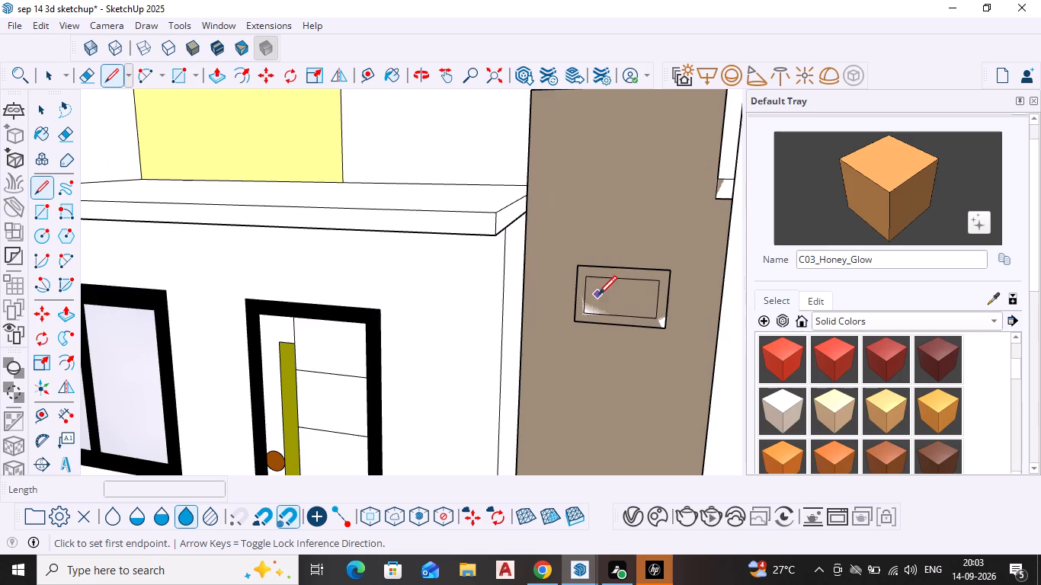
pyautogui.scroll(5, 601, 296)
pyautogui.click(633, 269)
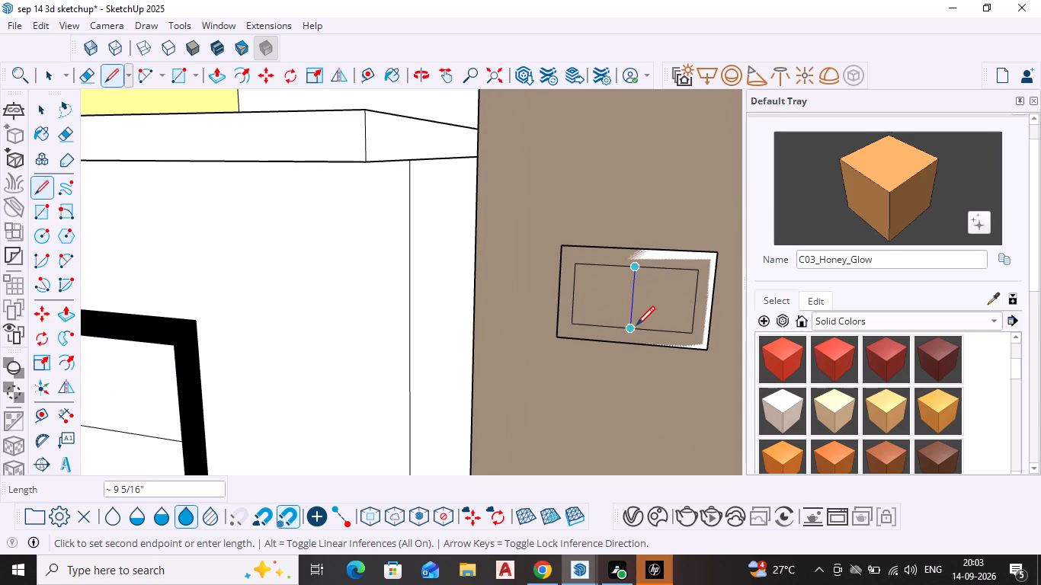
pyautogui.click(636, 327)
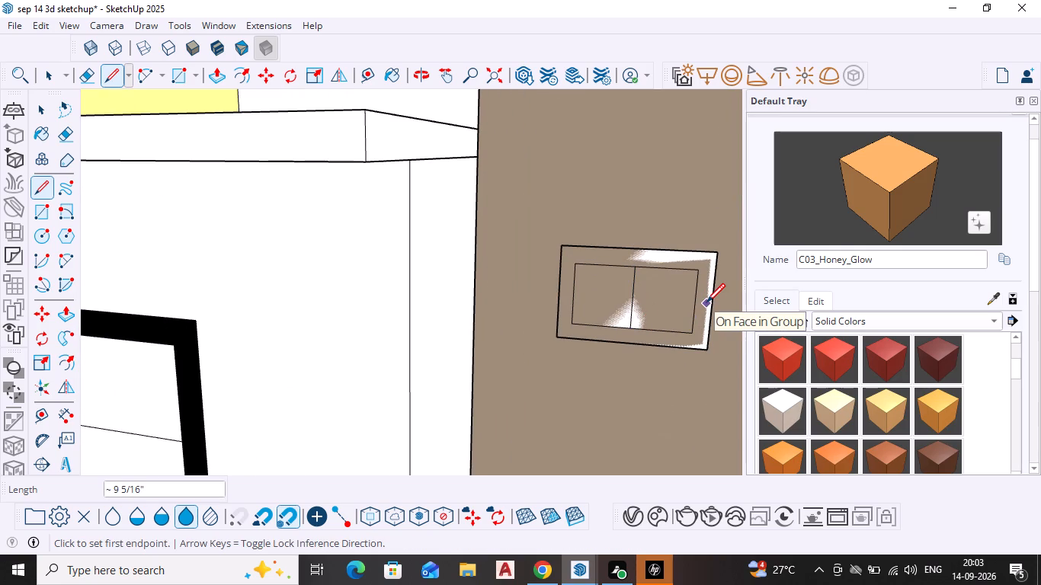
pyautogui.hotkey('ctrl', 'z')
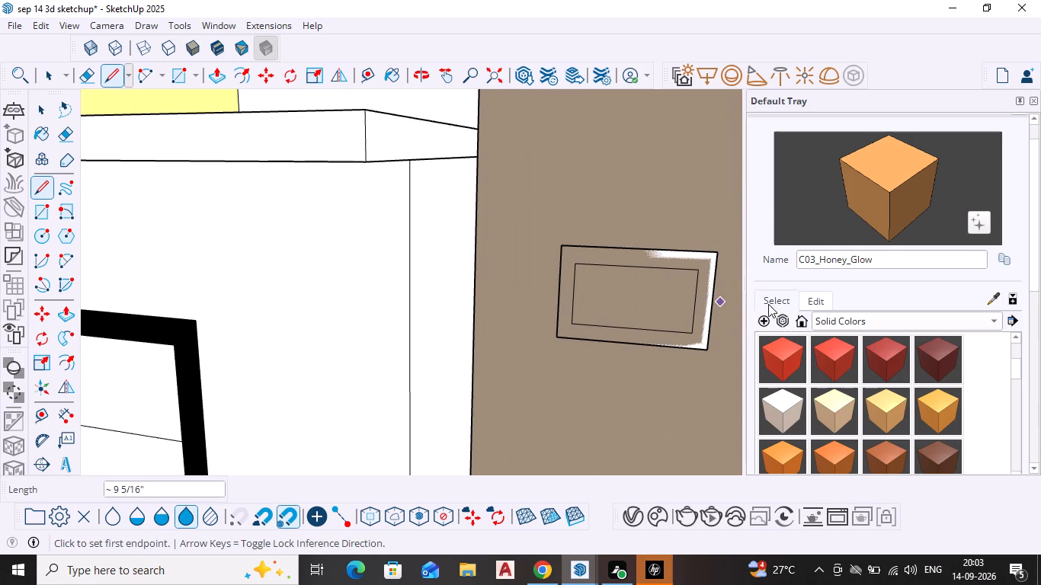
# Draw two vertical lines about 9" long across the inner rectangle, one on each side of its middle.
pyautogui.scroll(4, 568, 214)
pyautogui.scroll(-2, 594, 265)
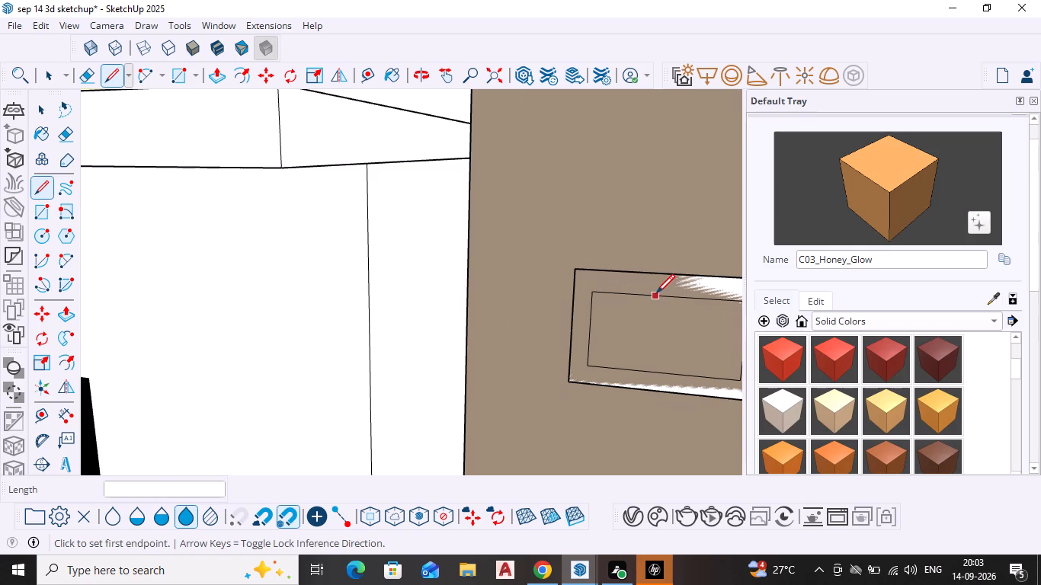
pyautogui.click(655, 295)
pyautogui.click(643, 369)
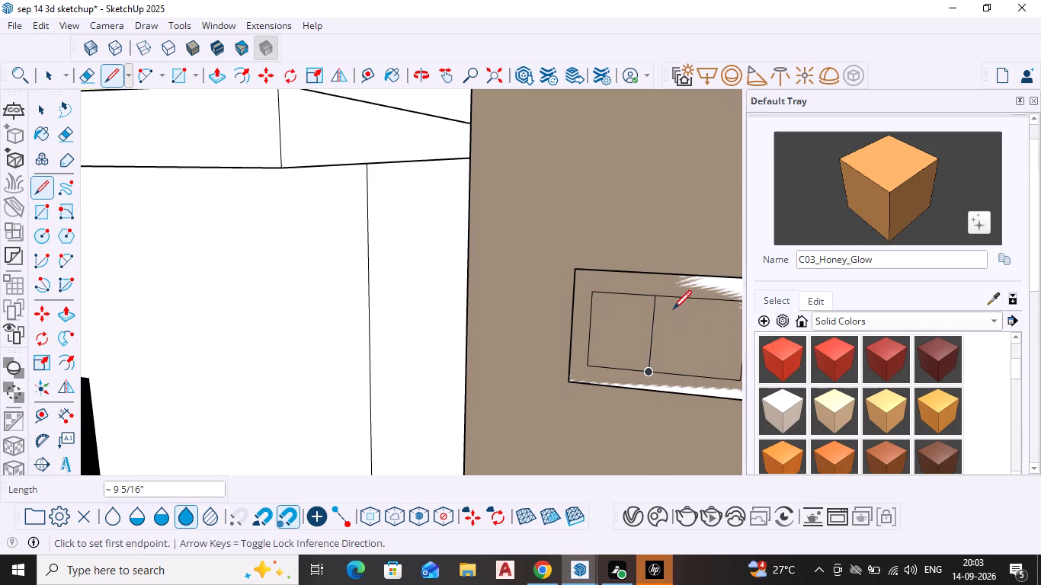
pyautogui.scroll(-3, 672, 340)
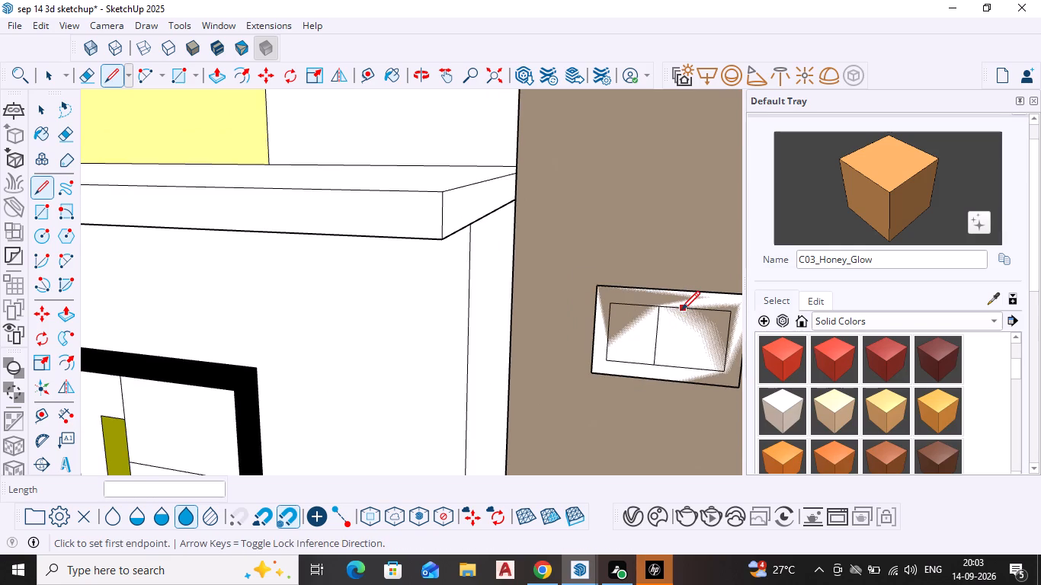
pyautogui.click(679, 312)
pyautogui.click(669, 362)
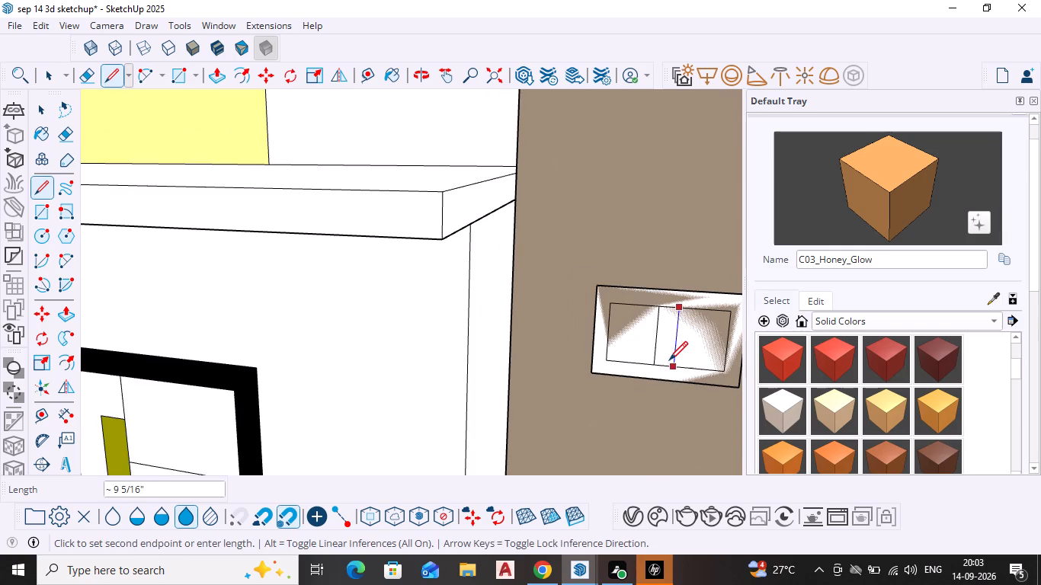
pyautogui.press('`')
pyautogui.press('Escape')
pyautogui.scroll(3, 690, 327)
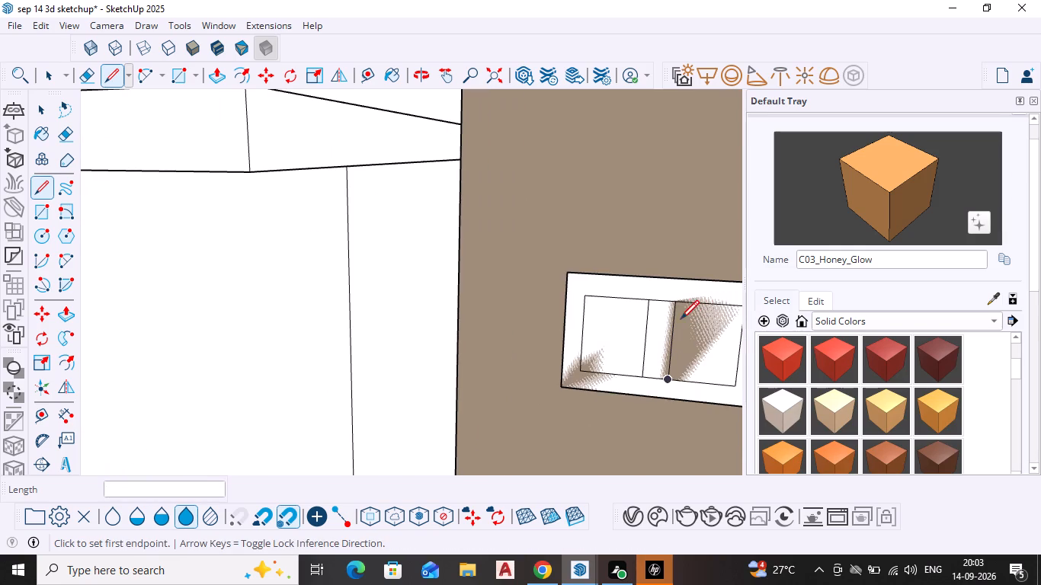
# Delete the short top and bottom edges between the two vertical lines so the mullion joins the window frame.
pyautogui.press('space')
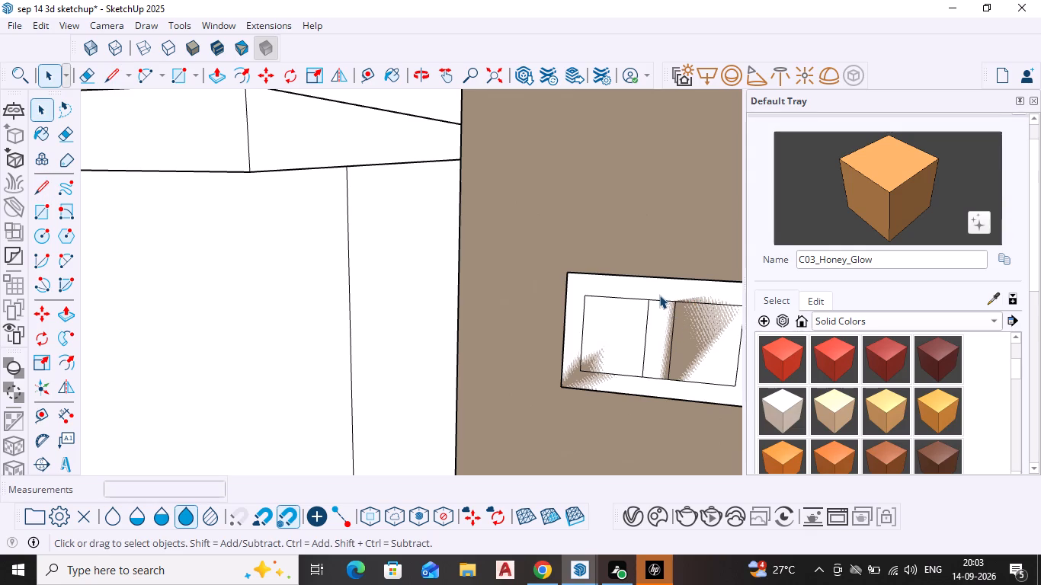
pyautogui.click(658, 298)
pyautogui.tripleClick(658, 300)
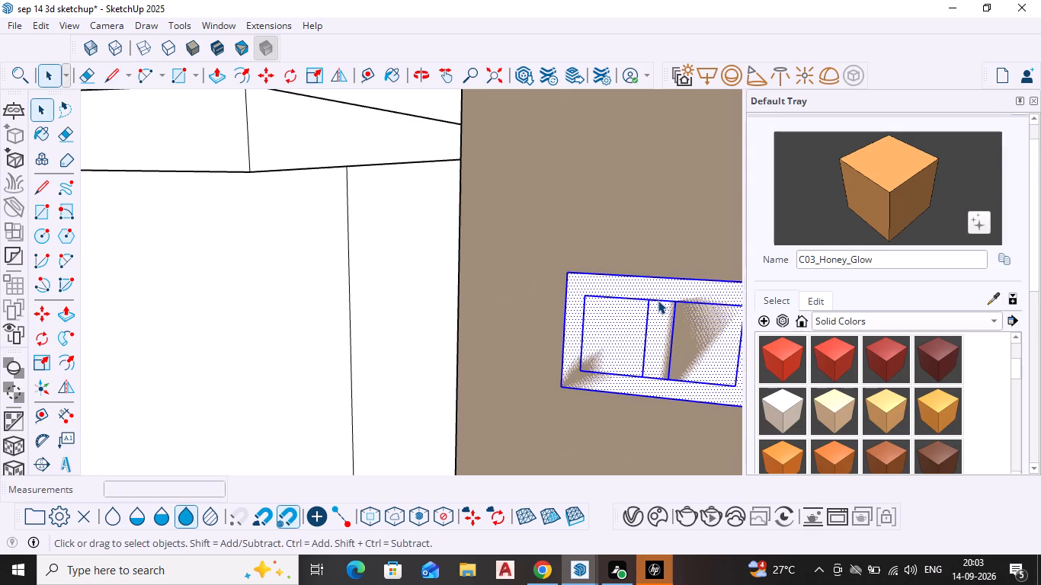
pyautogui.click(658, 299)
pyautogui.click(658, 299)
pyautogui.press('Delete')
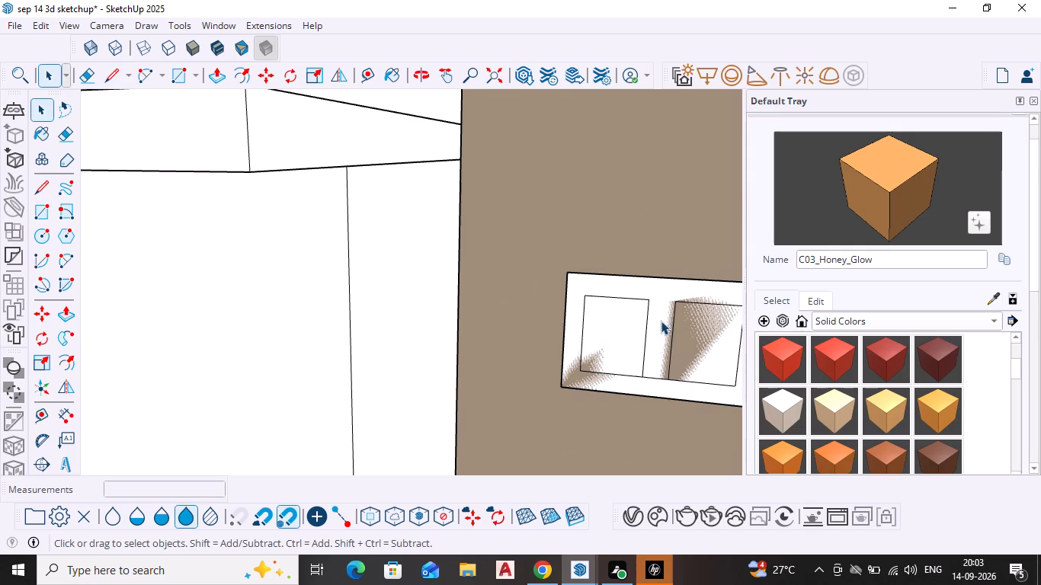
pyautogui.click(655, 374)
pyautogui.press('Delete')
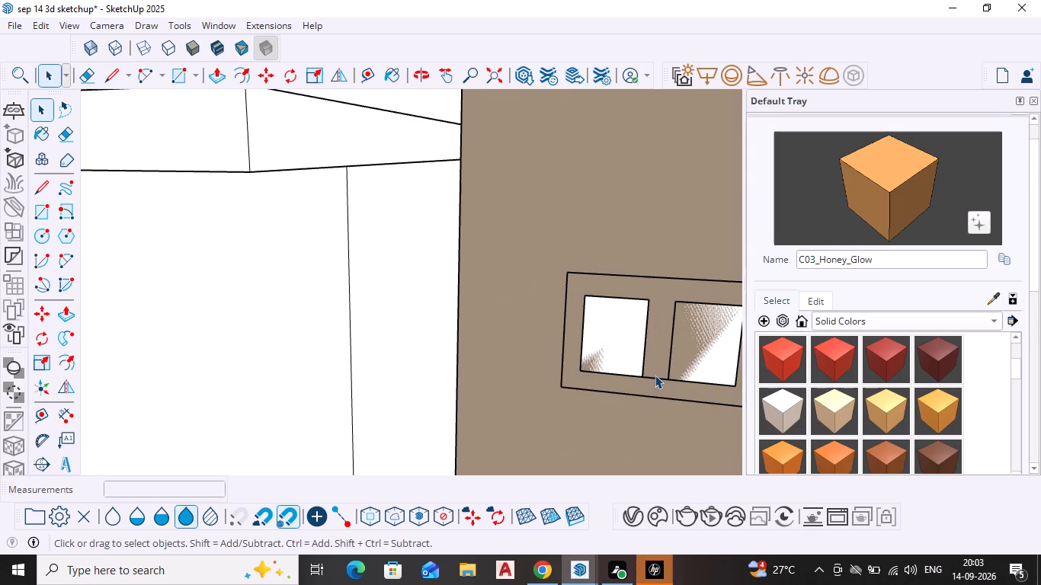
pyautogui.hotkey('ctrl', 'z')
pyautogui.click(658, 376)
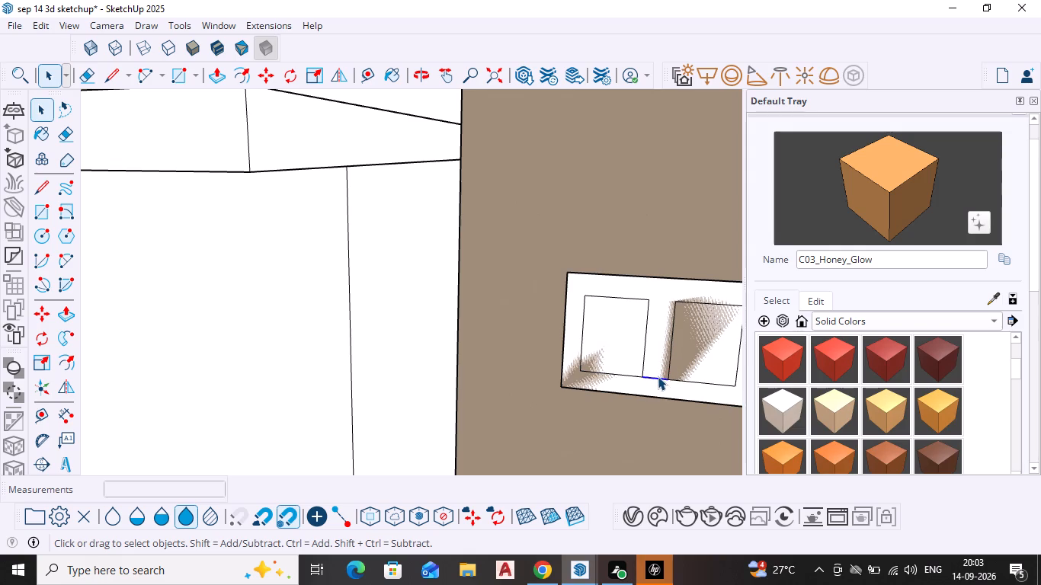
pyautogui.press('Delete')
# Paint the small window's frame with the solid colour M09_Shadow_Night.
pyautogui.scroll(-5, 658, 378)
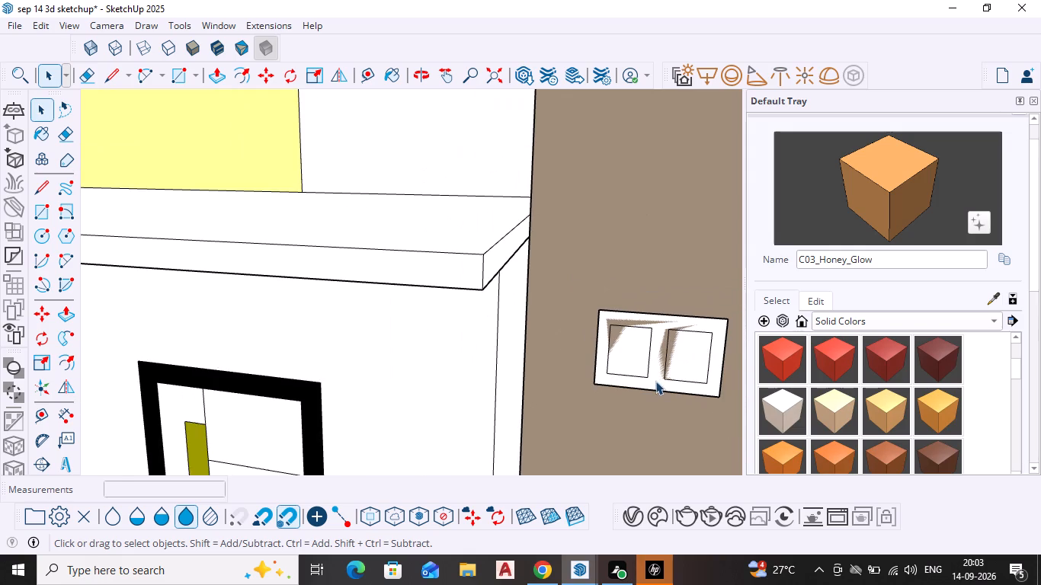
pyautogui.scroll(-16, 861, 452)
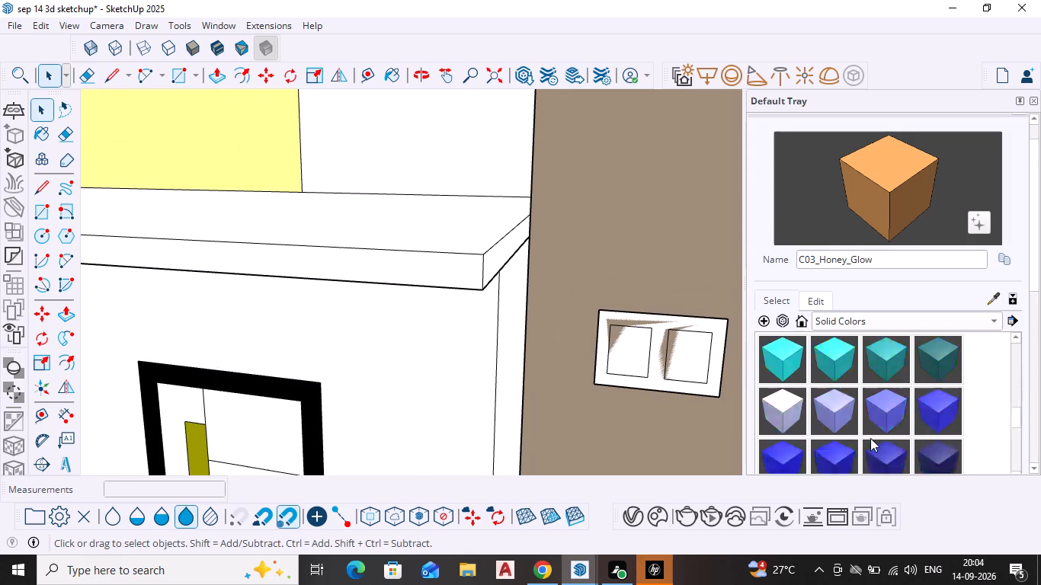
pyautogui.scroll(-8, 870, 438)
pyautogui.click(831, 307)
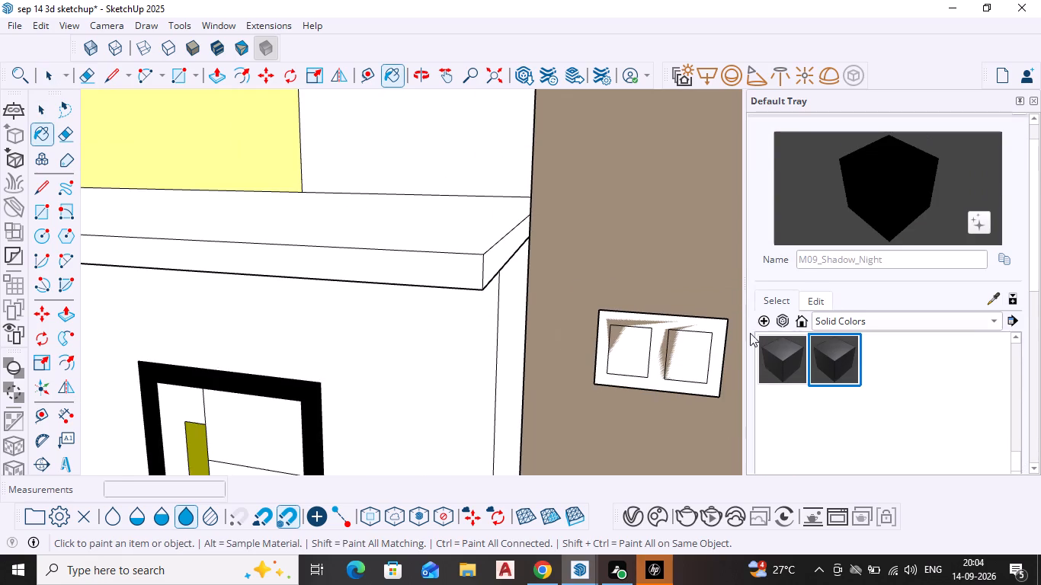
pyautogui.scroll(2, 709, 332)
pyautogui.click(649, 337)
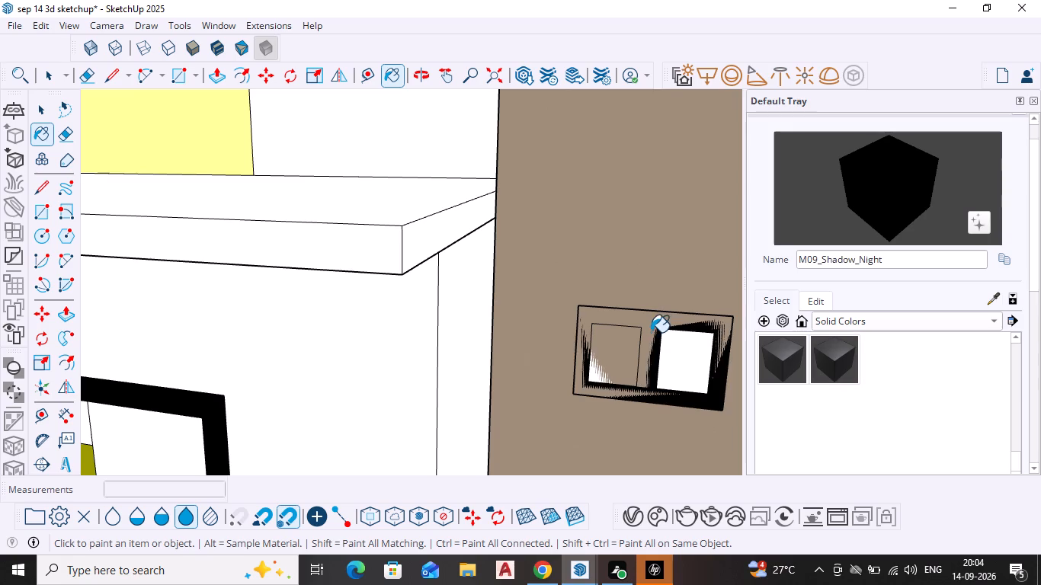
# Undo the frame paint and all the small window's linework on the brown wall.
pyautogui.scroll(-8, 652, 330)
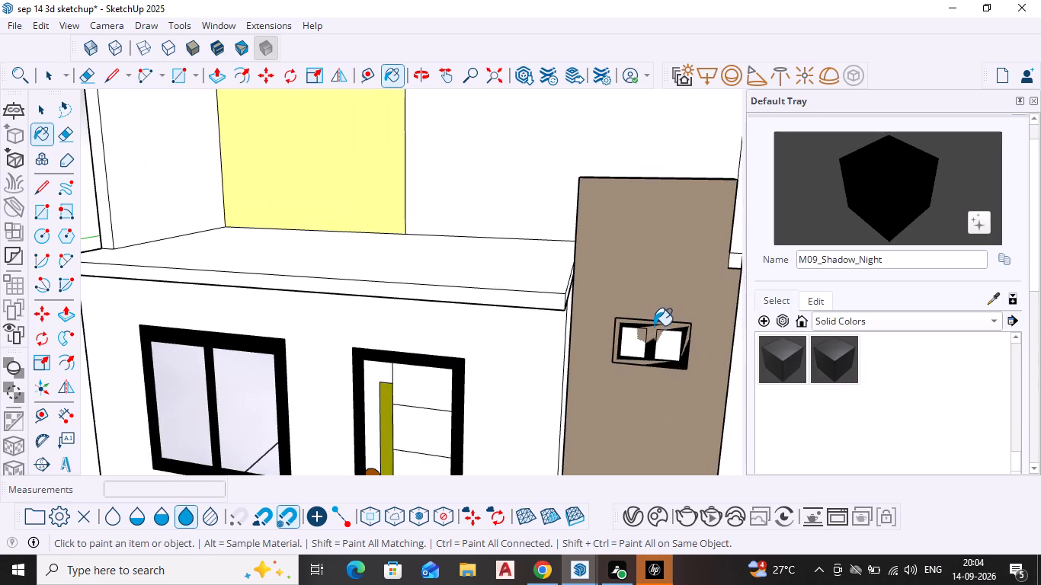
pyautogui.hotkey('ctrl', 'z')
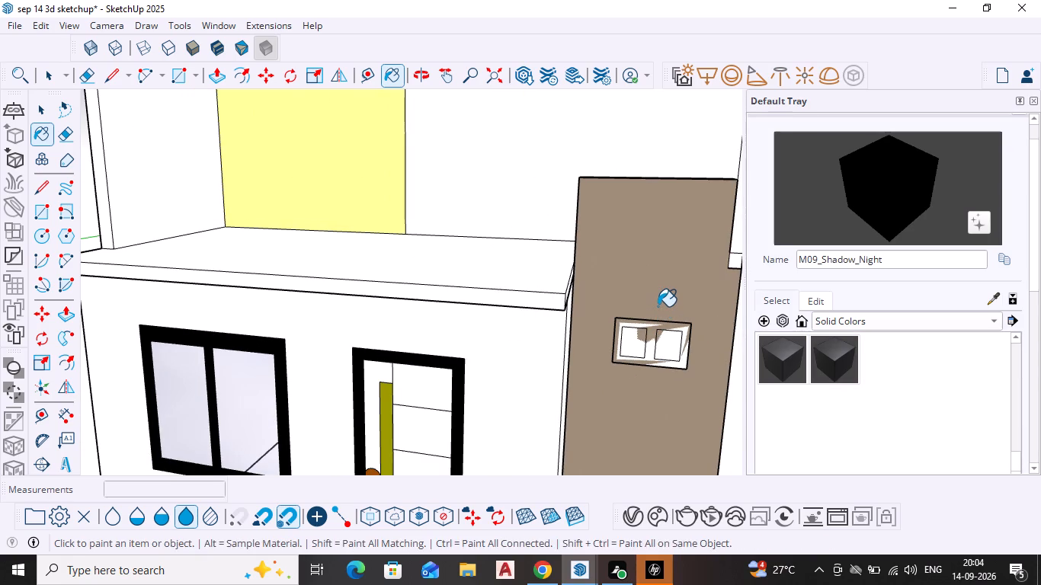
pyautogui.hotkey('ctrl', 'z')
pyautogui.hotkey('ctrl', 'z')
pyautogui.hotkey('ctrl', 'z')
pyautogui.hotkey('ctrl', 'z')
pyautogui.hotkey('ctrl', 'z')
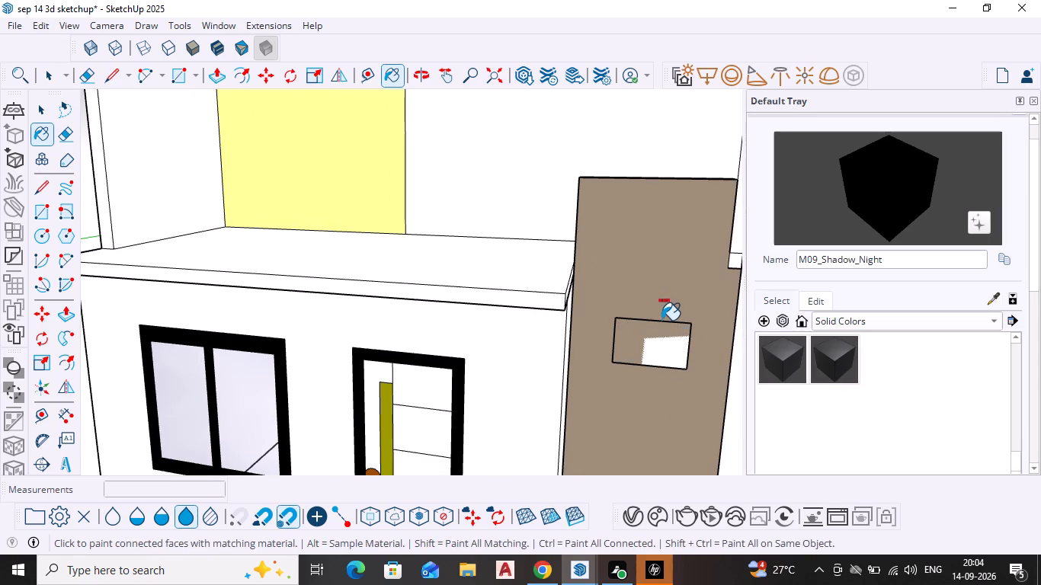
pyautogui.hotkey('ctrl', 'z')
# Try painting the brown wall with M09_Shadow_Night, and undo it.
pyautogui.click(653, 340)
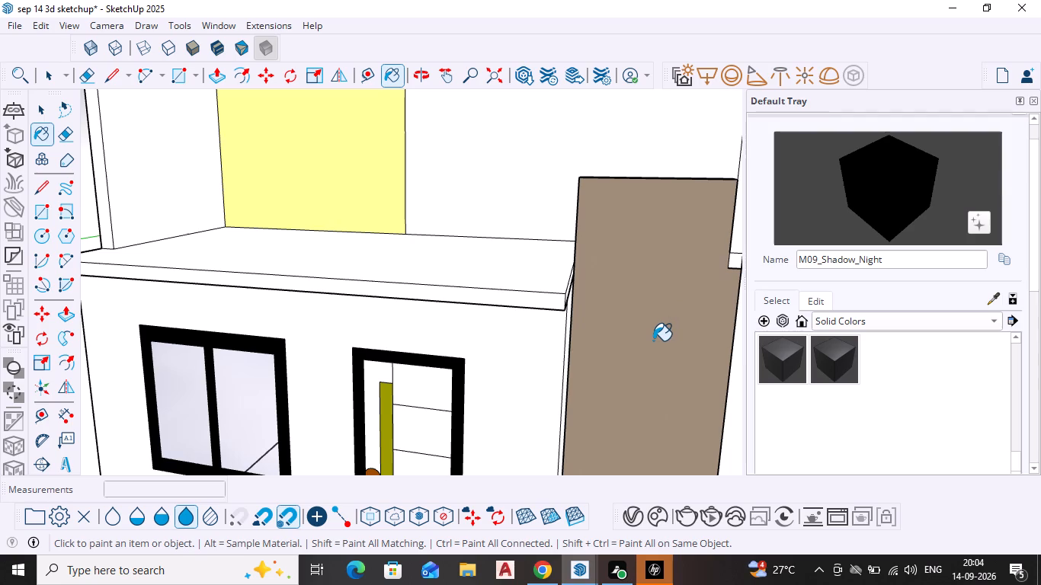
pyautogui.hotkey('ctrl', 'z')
# Paint the front face of the brown side wall with the solid colour M05_Graphite_Haze.
pyautogui.scroll(1, 828, 369)
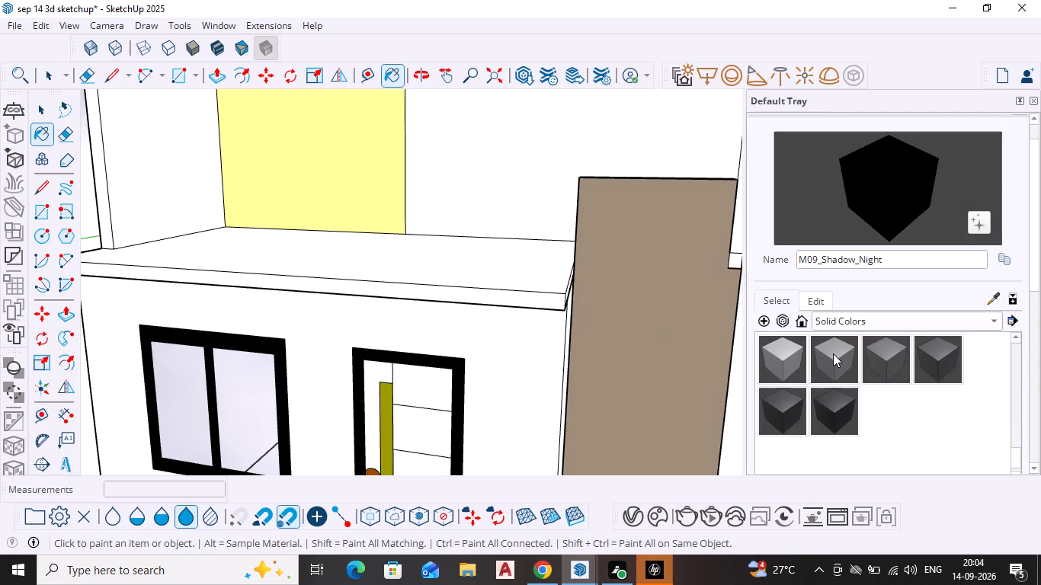
pyautogui.click(833, 353)
pyautogui.click(677, 348)
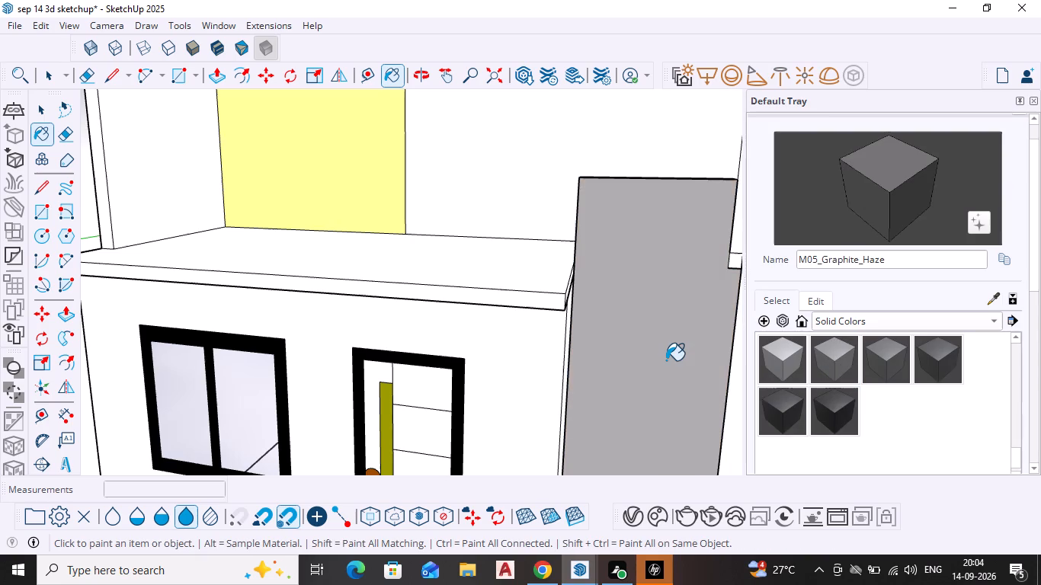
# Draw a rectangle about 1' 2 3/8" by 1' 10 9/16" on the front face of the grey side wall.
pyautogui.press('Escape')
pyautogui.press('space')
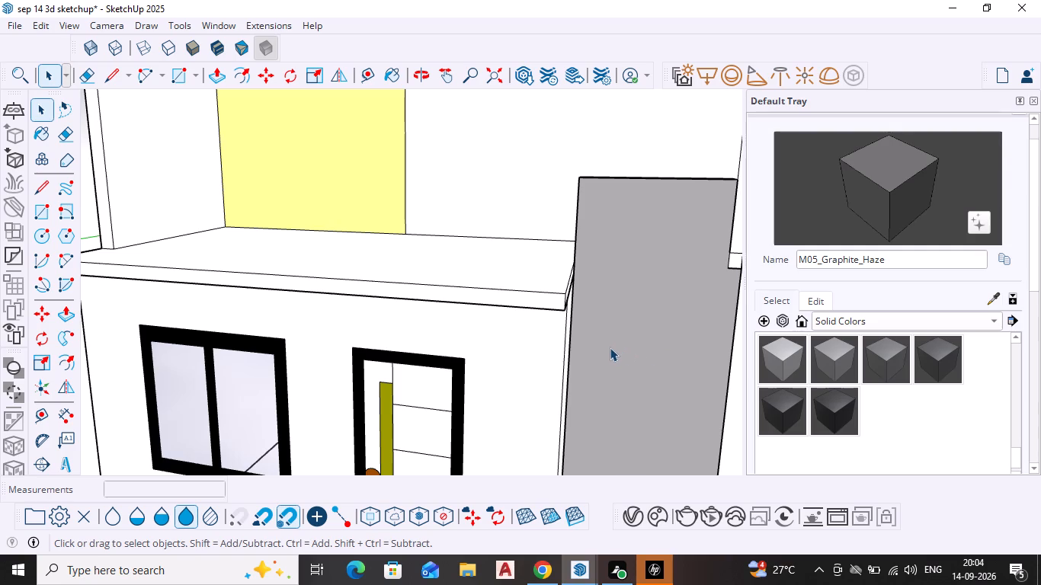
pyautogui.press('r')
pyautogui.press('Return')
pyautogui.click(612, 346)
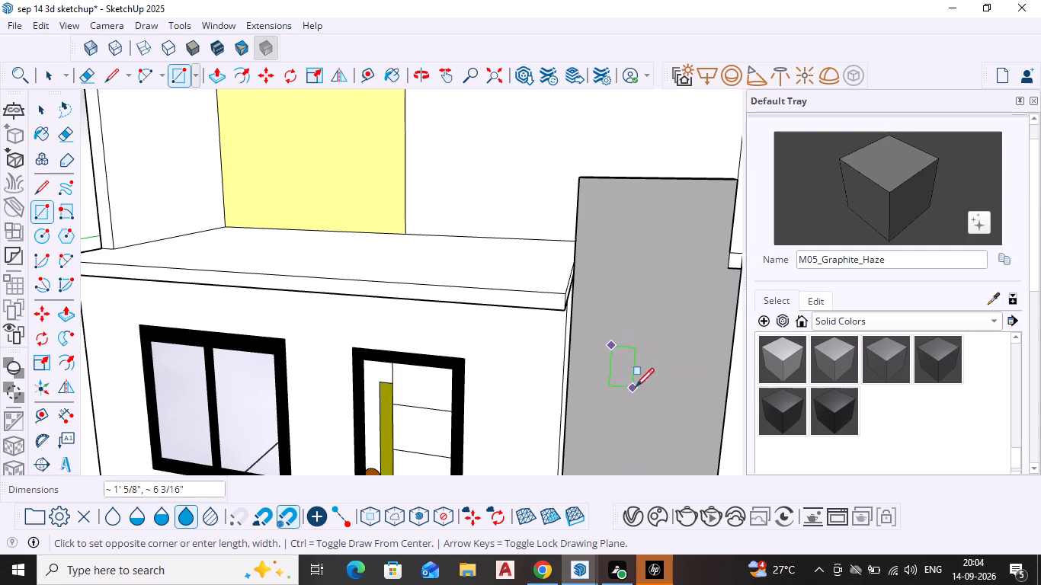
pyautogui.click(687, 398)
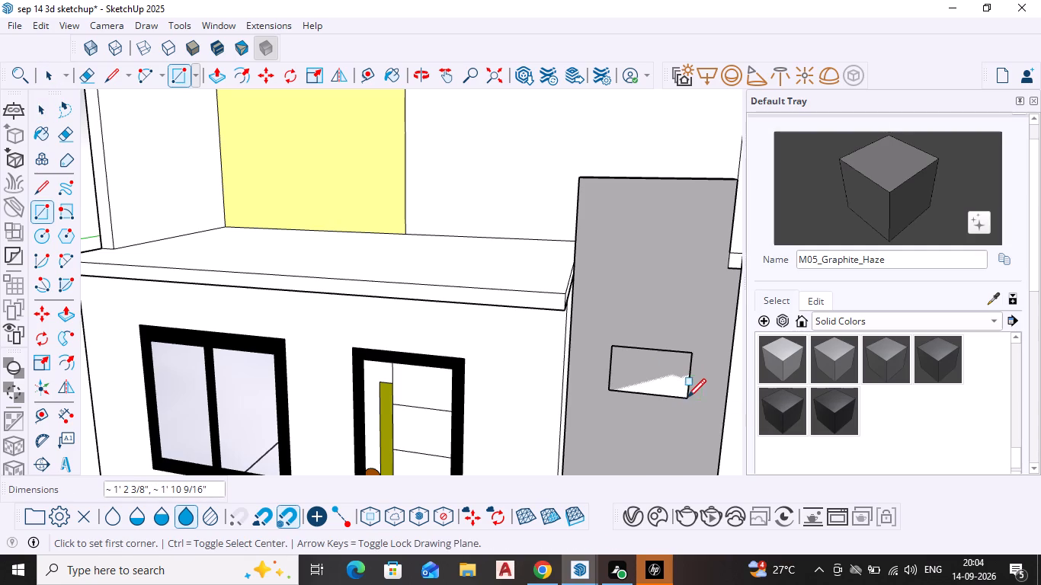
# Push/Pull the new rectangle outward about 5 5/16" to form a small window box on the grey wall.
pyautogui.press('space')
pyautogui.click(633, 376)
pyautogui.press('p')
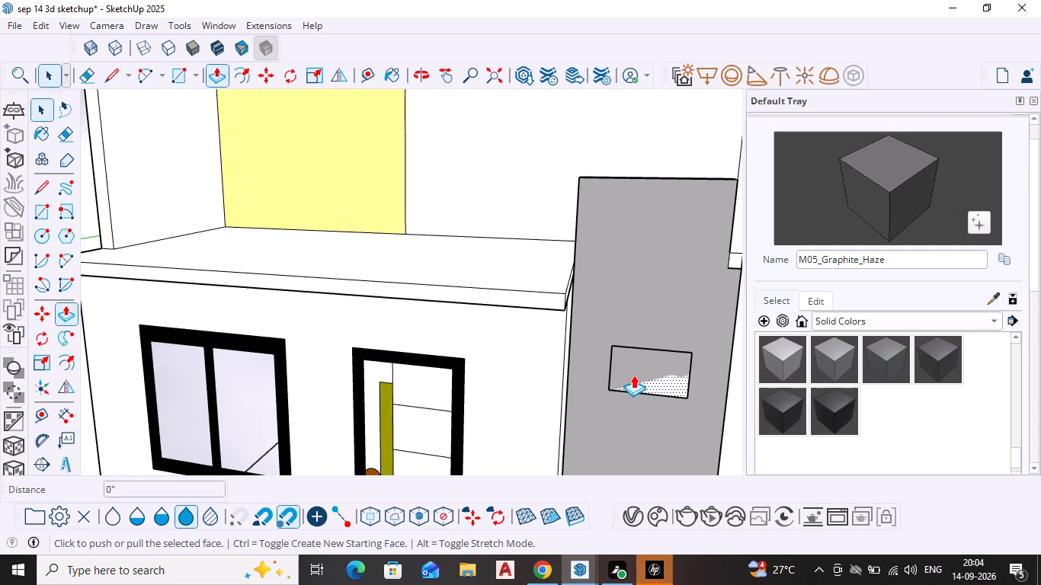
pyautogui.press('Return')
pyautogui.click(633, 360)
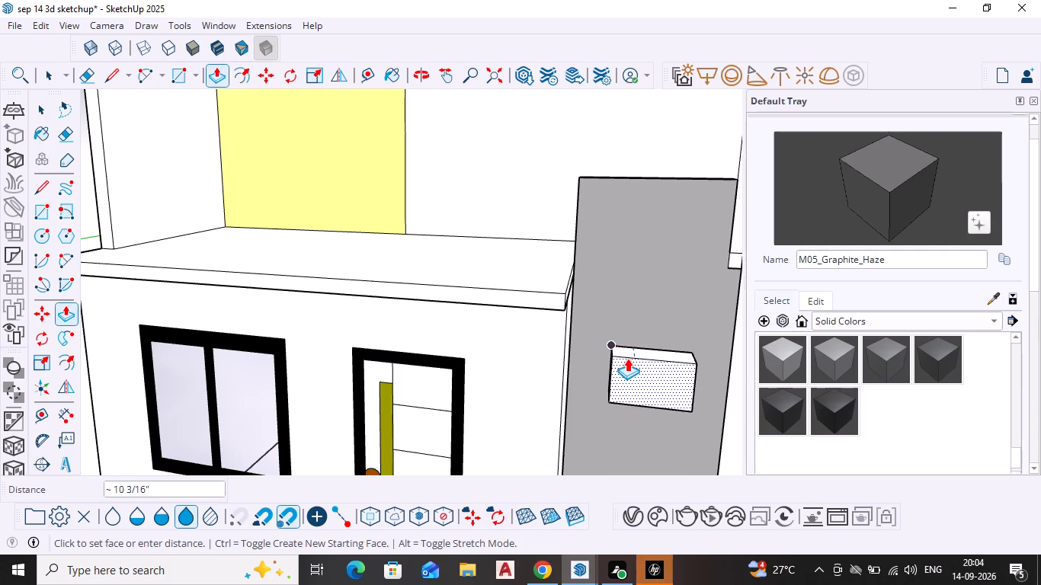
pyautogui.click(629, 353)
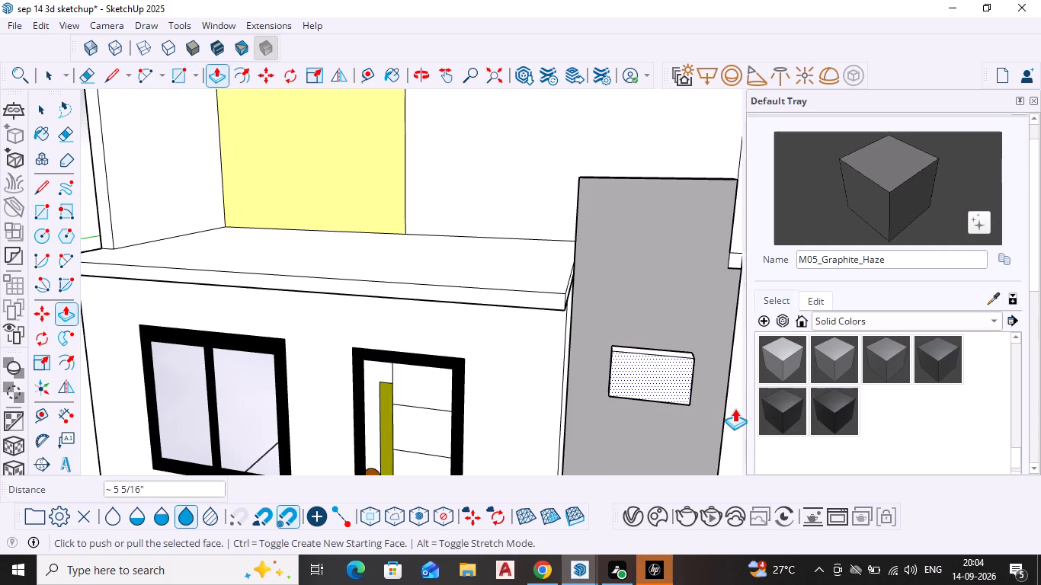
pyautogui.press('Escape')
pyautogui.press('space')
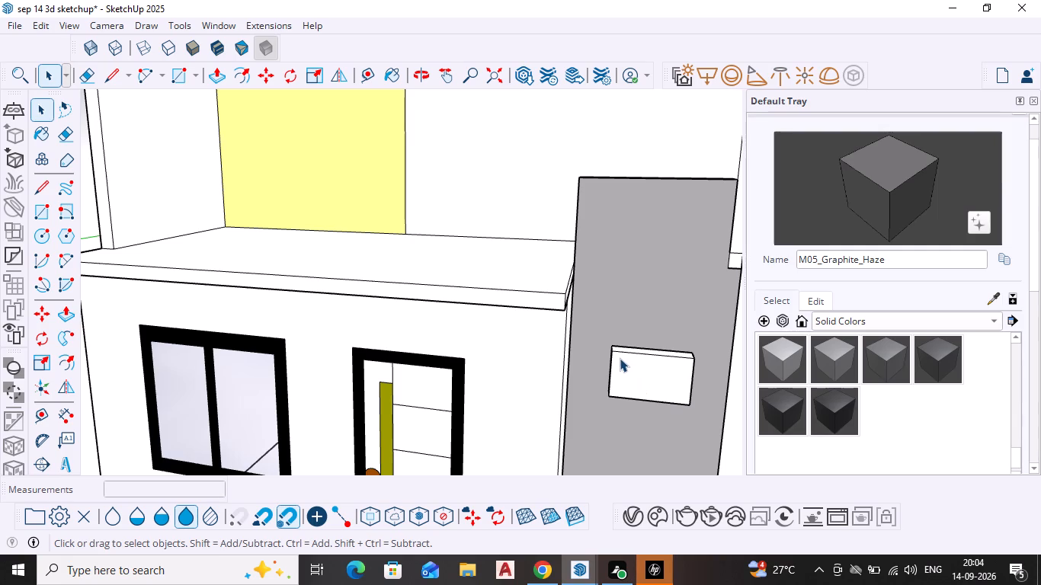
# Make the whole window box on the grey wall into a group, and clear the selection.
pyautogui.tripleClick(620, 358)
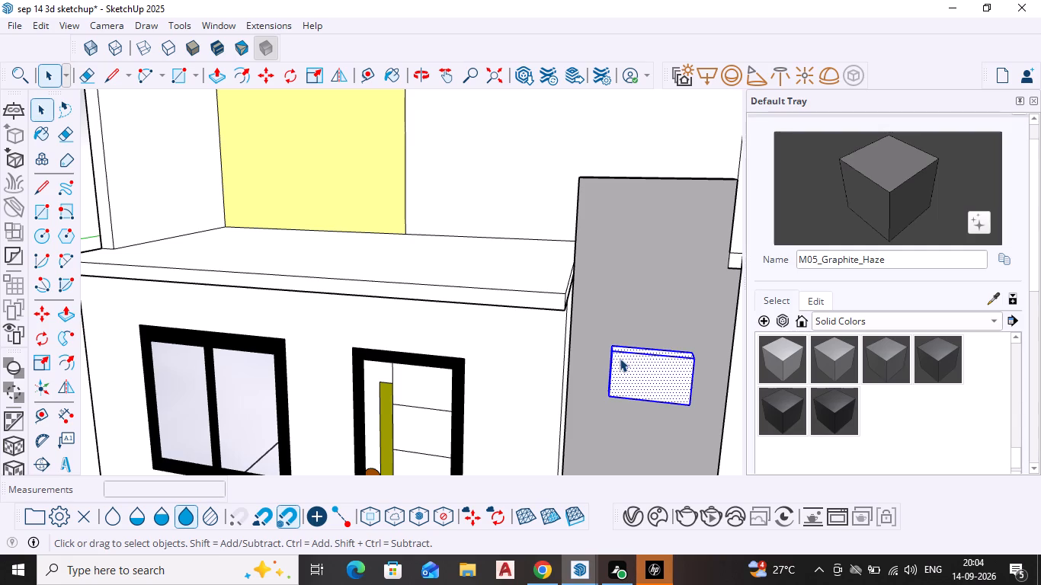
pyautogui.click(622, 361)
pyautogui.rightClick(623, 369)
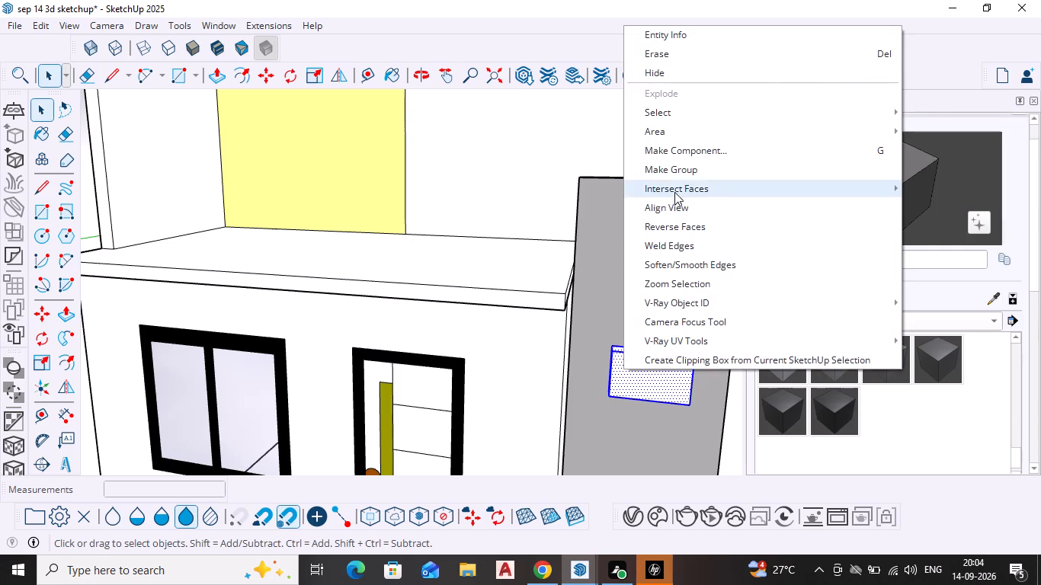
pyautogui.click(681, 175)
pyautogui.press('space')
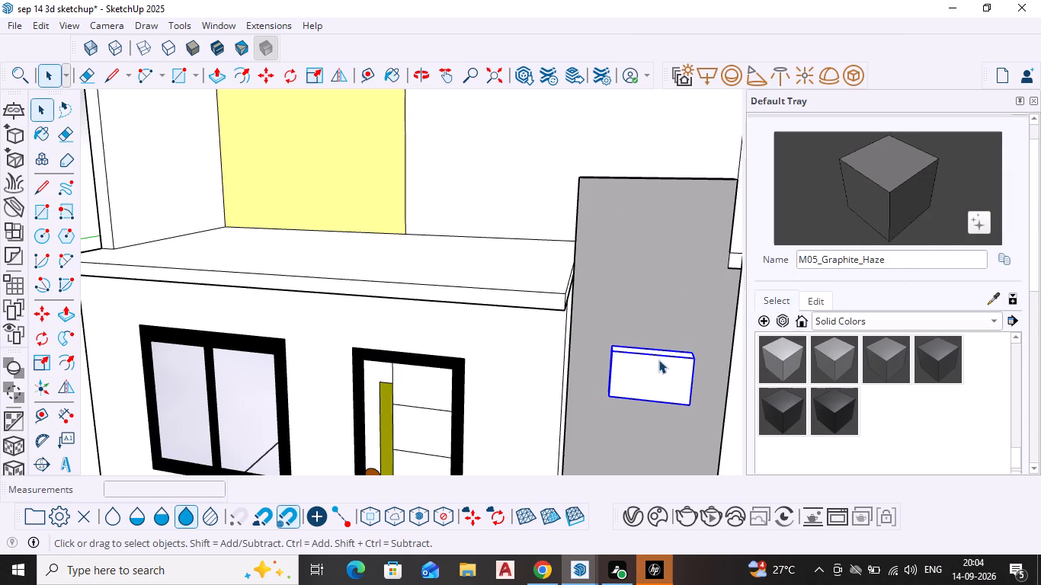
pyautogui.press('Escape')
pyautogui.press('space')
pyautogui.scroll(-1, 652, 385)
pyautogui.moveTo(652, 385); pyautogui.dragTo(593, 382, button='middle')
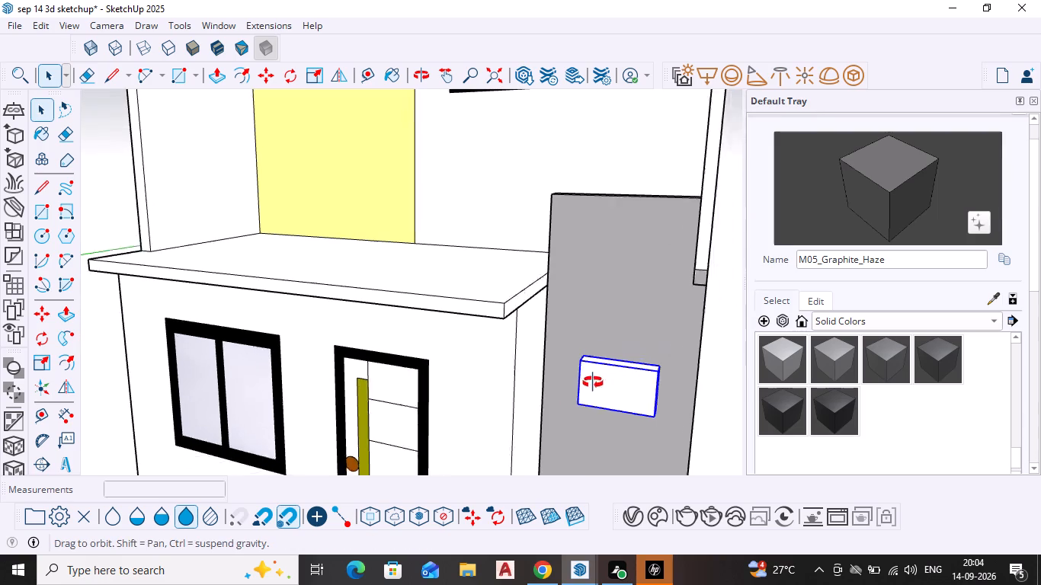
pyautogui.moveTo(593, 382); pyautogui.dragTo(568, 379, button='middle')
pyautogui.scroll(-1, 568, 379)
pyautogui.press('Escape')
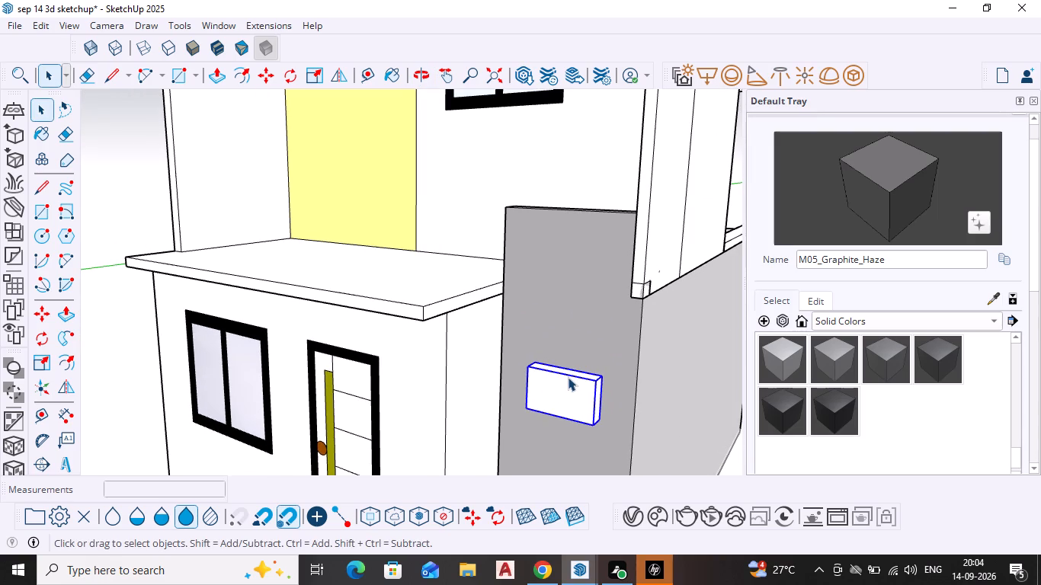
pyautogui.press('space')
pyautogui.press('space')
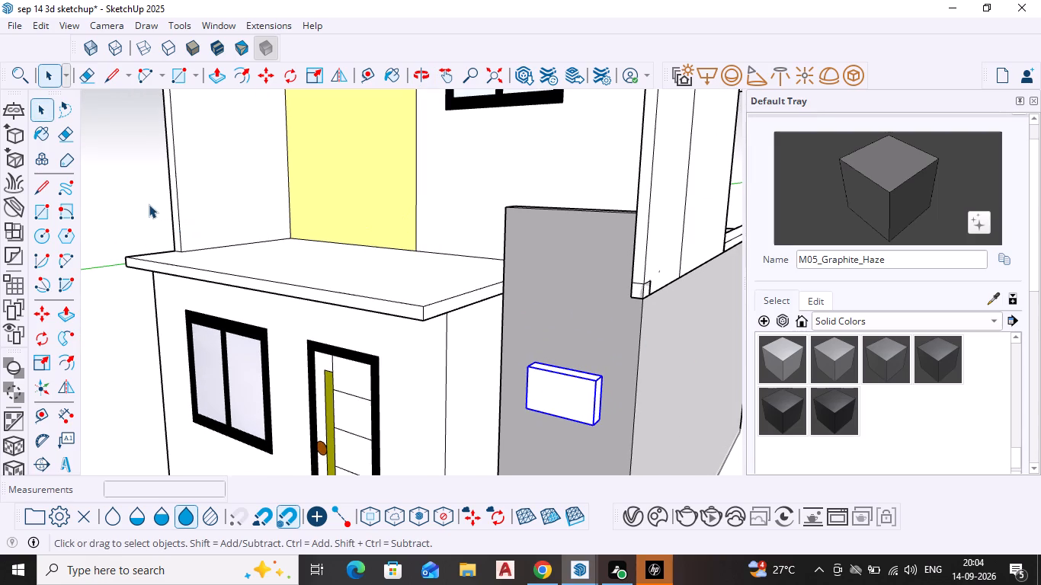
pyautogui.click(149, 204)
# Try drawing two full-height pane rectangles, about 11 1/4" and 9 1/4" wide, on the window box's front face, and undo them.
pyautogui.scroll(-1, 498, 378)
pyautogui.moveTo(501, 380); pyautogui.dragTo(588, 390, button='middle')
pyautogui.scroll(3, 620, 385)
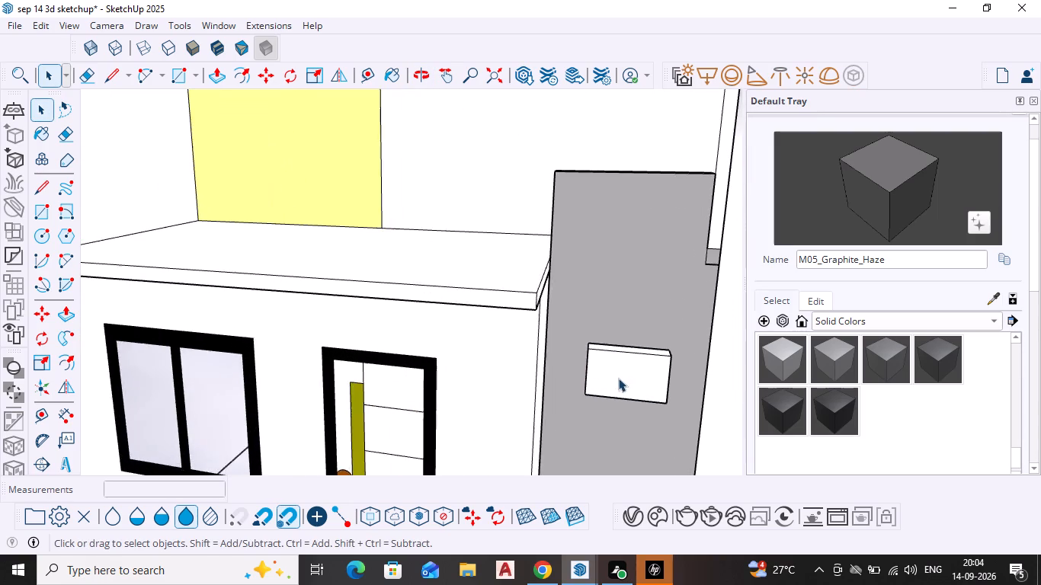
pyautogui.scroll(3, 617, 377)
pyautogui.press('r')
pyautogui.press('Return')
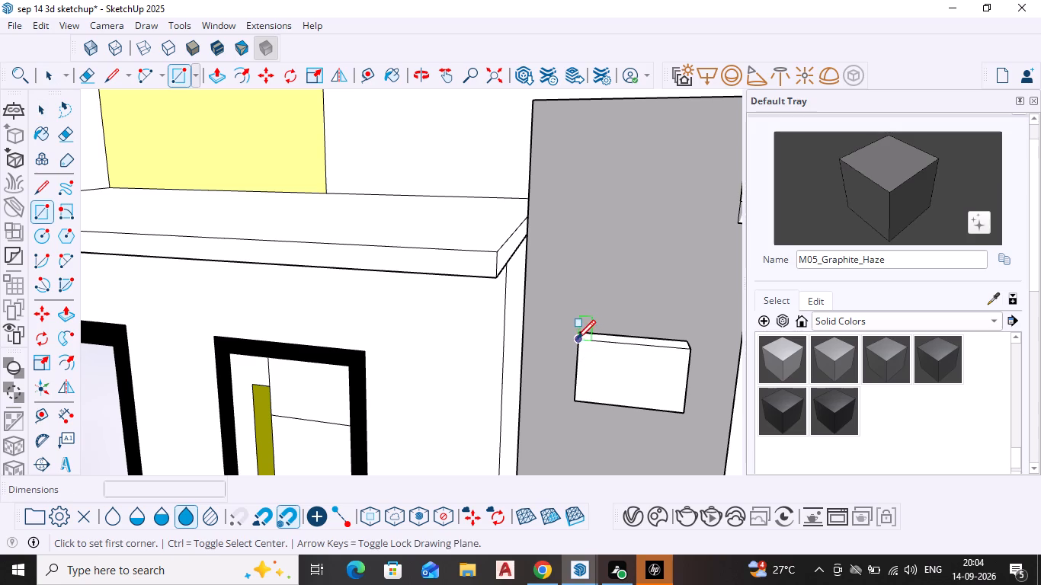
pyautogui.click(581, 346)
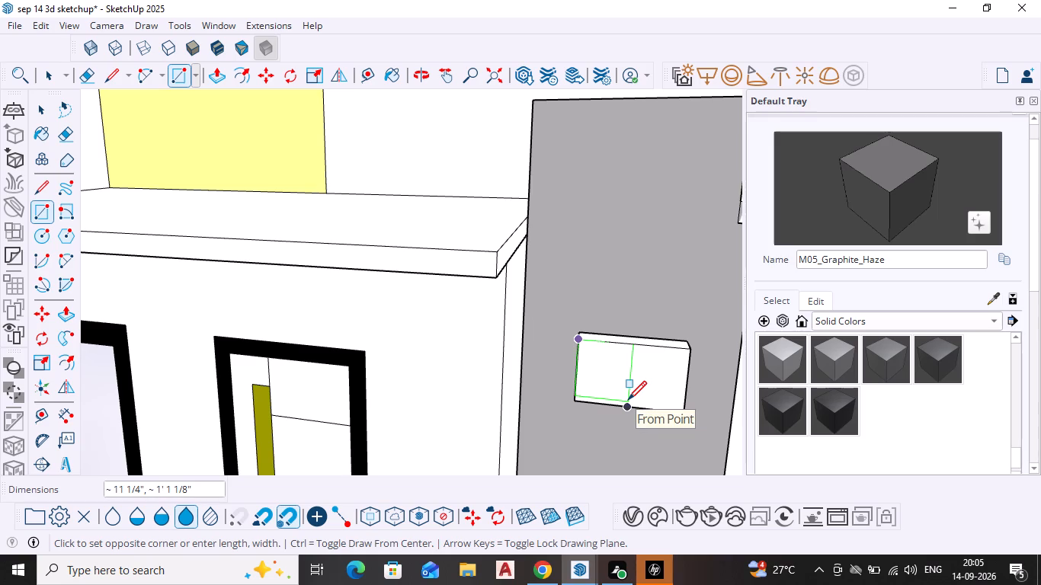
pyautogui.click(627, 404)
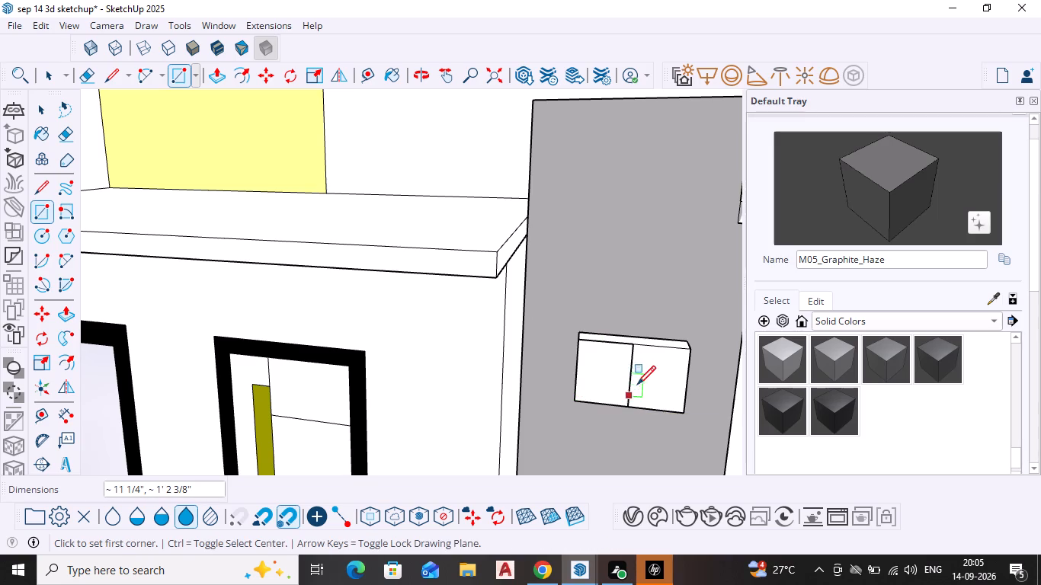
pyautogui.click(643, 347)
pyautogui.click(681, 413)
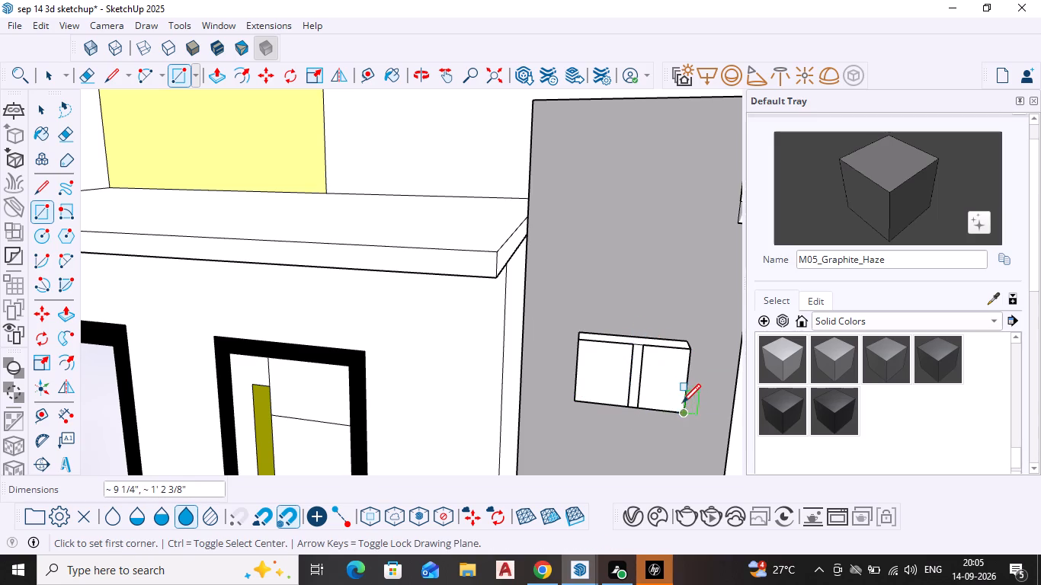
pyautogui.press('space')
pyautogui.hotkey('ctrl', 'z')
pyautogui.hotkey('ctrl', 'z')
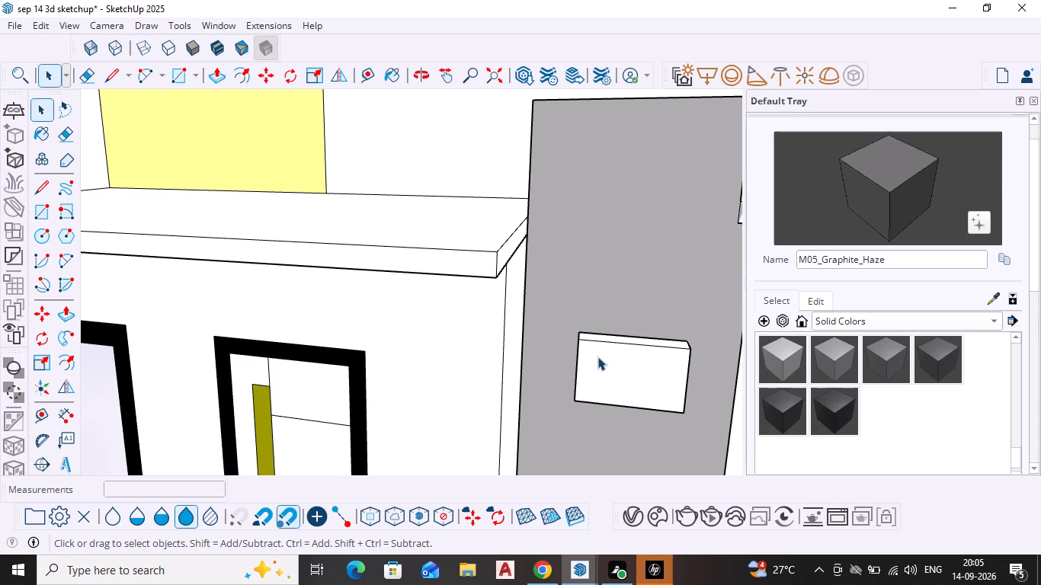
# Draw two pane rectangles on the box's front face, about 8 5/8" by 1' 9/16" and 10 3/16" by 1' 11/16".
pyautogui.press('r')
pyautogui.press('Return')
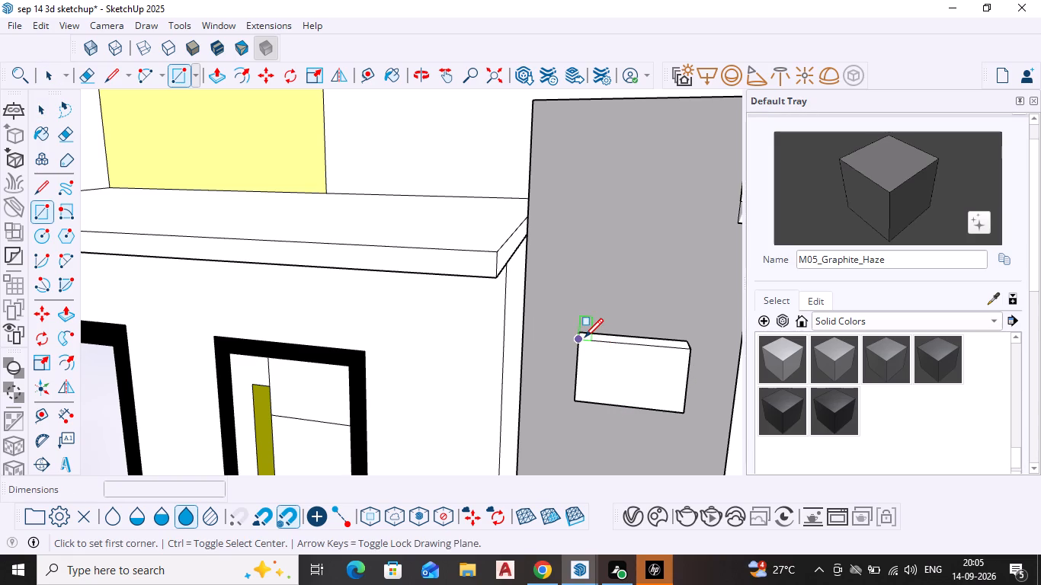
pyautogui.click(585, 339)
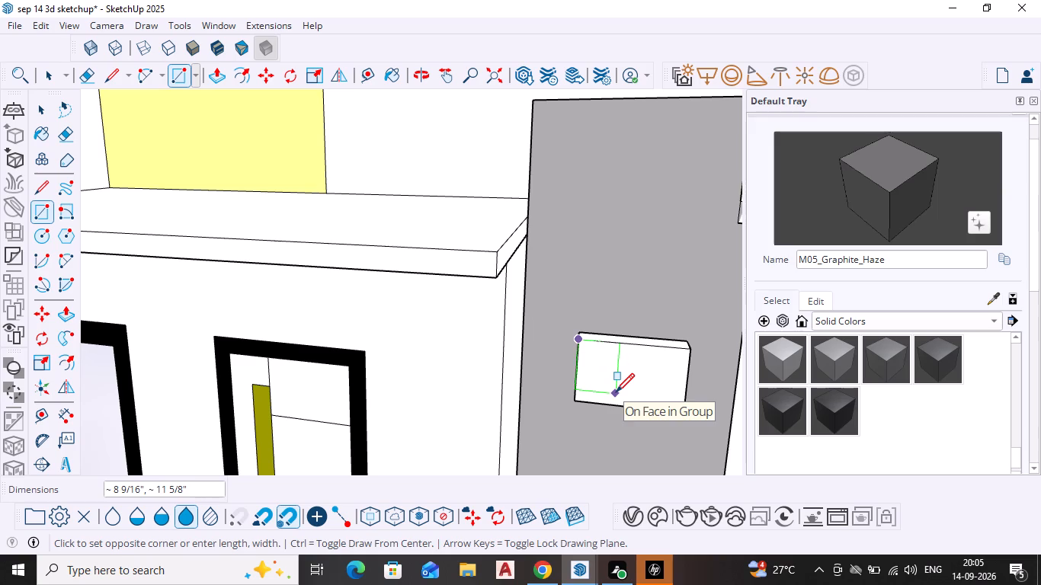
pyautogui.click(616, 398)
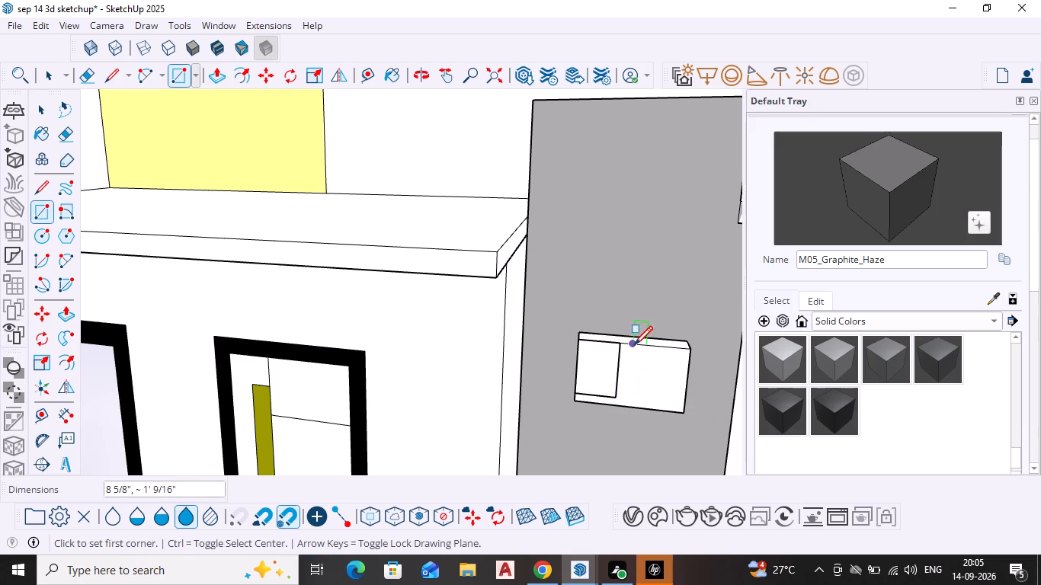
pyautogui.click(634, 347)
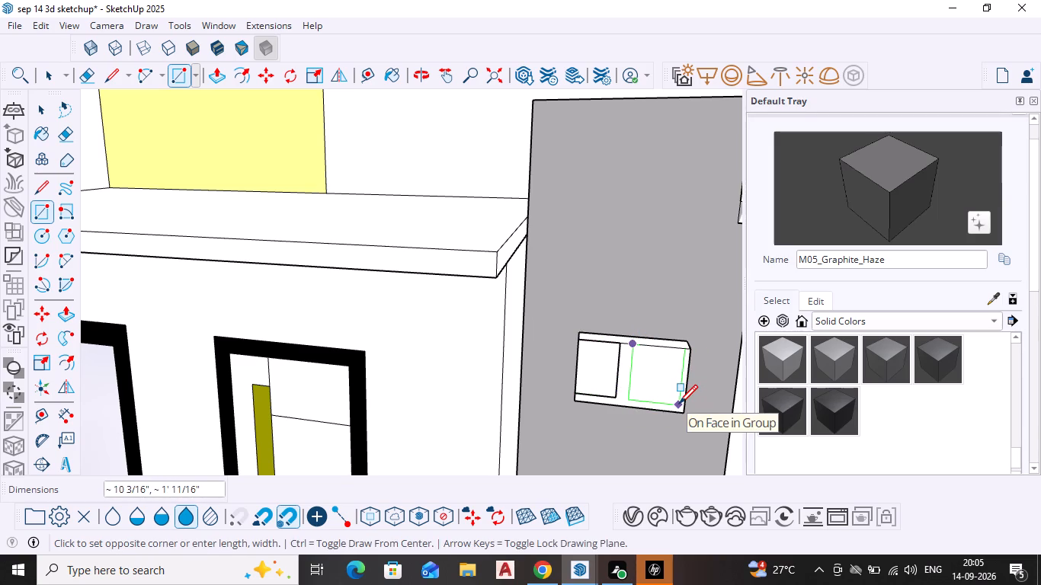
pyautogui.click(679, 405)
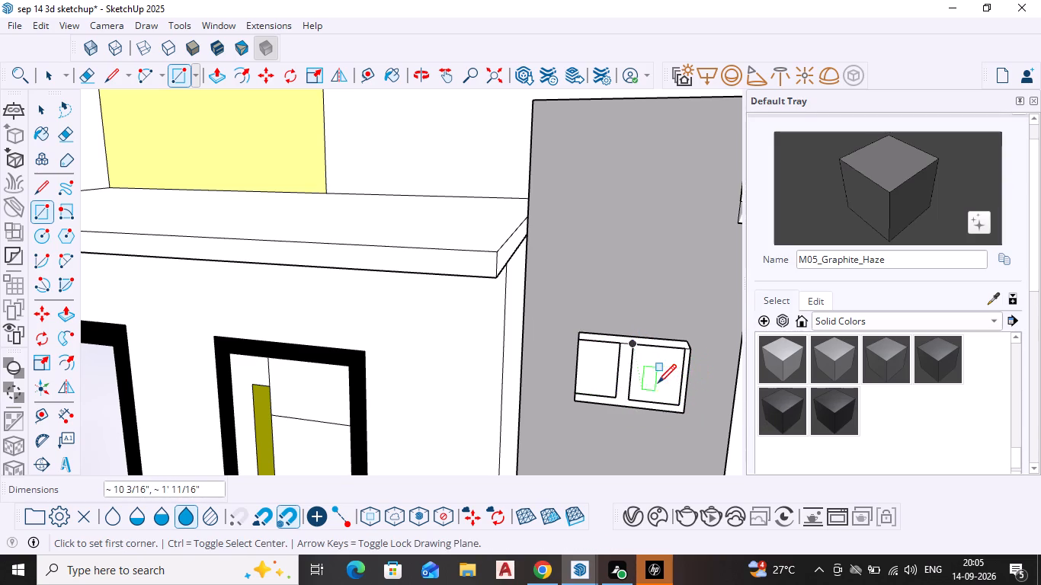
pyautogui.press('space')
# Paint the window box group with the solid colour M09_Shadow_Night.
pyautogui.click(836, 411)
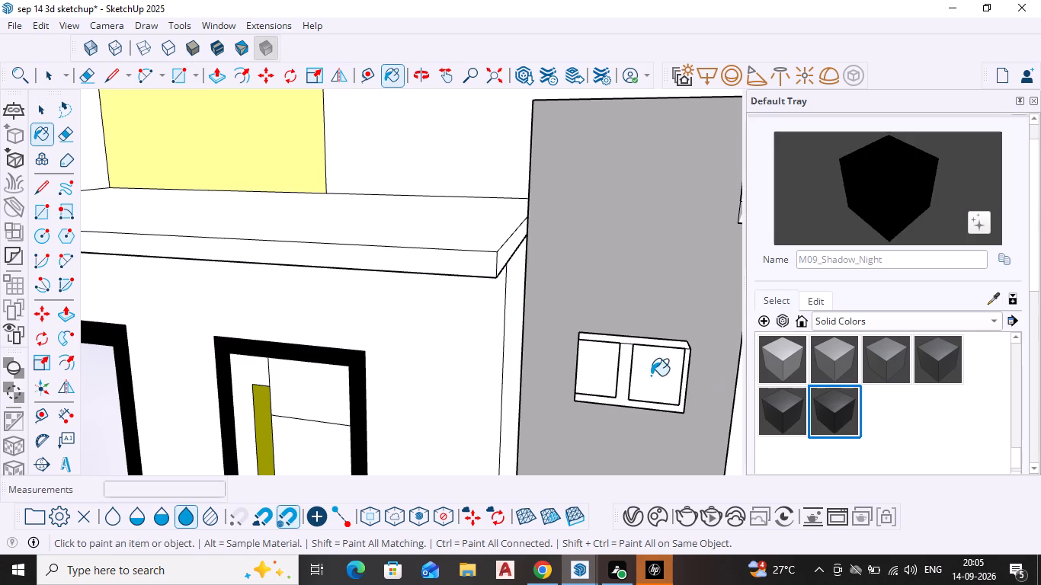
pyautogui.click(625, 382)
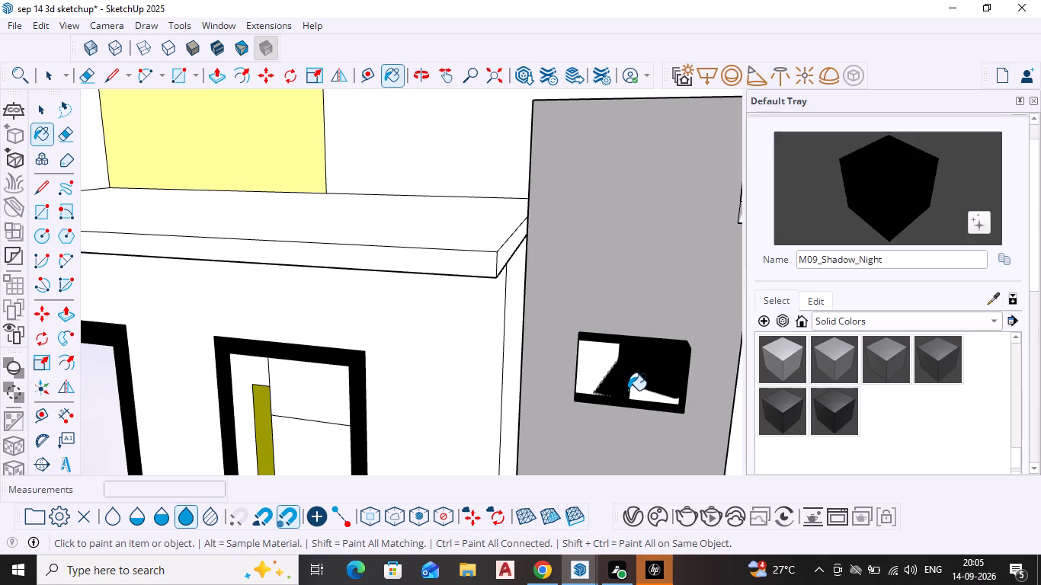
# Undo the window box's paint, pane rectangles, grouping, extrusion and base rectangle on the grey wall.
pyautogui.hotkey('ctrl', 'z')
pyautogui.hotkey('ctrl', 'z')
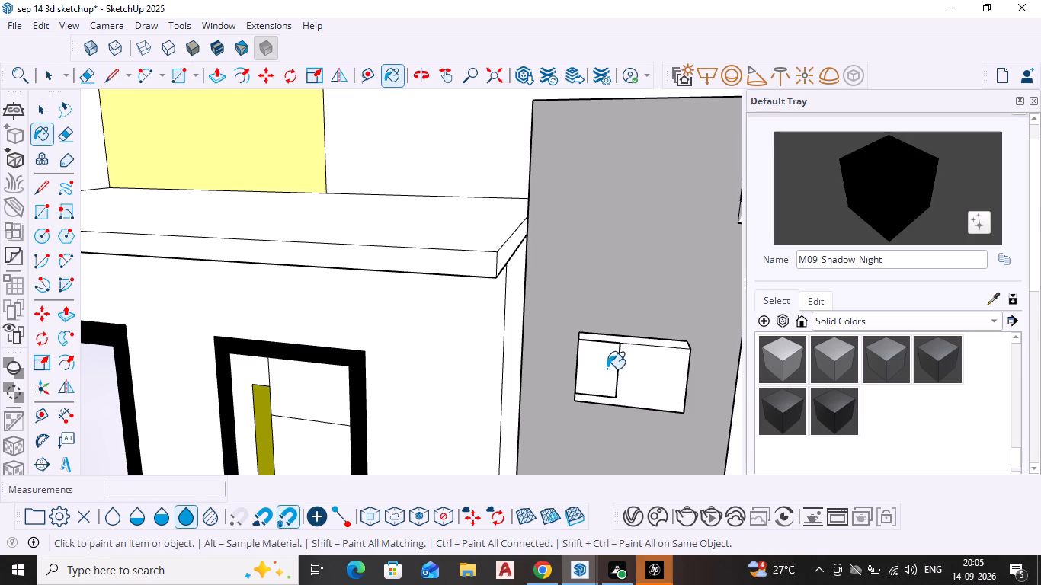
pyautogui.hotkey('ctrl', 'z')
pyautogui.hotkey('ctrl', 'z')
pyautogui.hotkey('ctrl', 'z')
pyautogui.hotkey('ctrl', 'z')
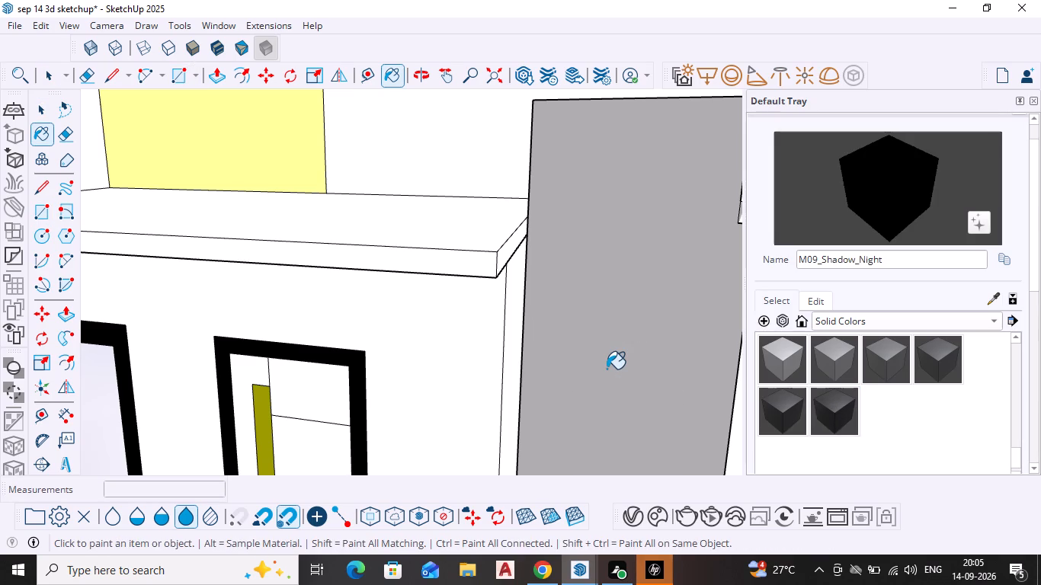
# Inside the grey wall's group, draw a window outline about 1' 4" by 1' 8 1/4" with an inner rectangle about 1' 3/16" by 1' 3 5/16".
pyautogui.press('space')
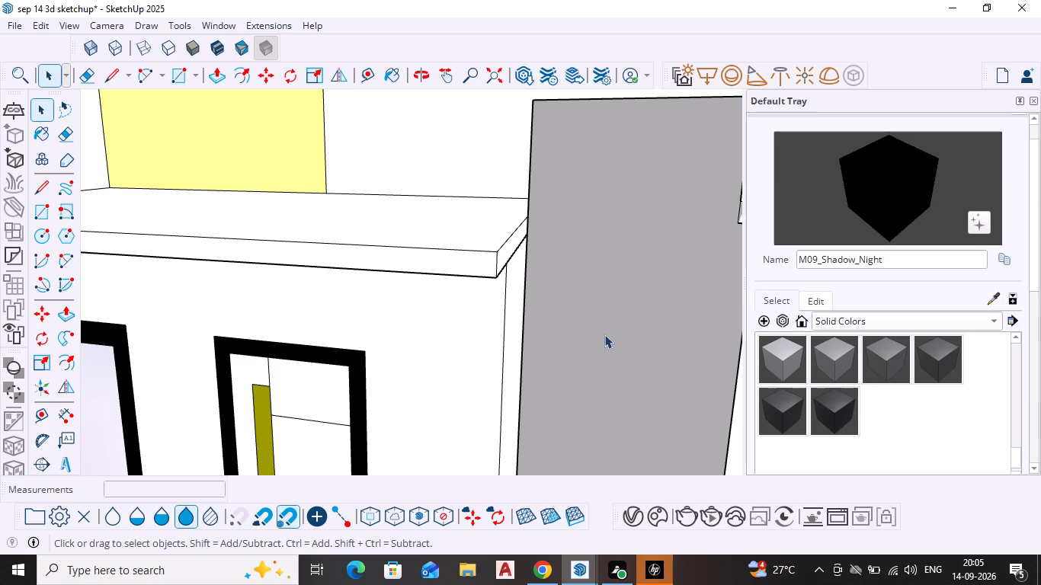
pyautogui.click(604, 334)
pyautogui.tripleClick(604, 334)
pyautogui.tripleClick(604, 334)
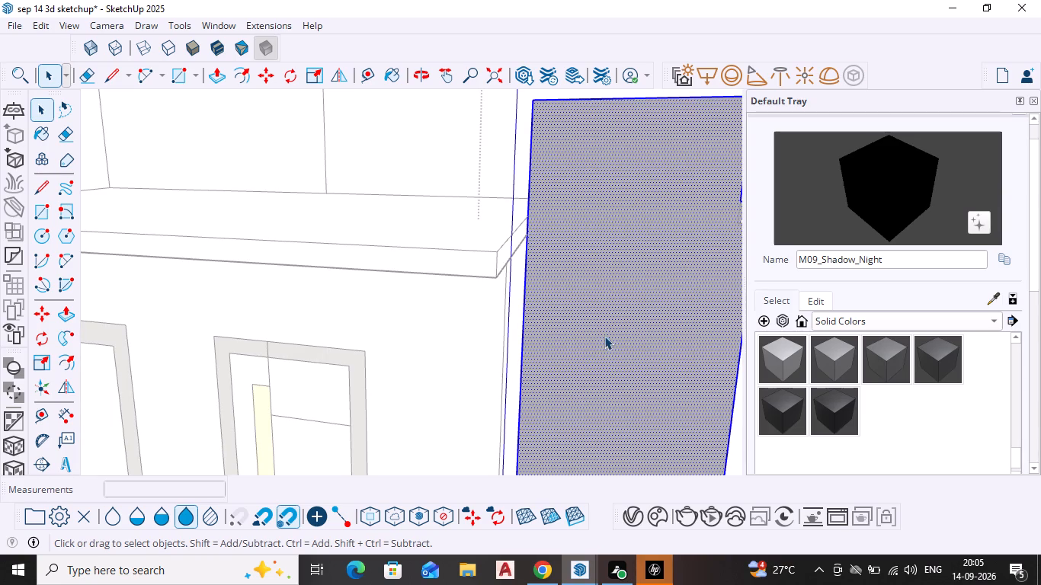
pyautogui.click(604, 336)
pyautogui.click(605, 340)
pyautogui.press('r')
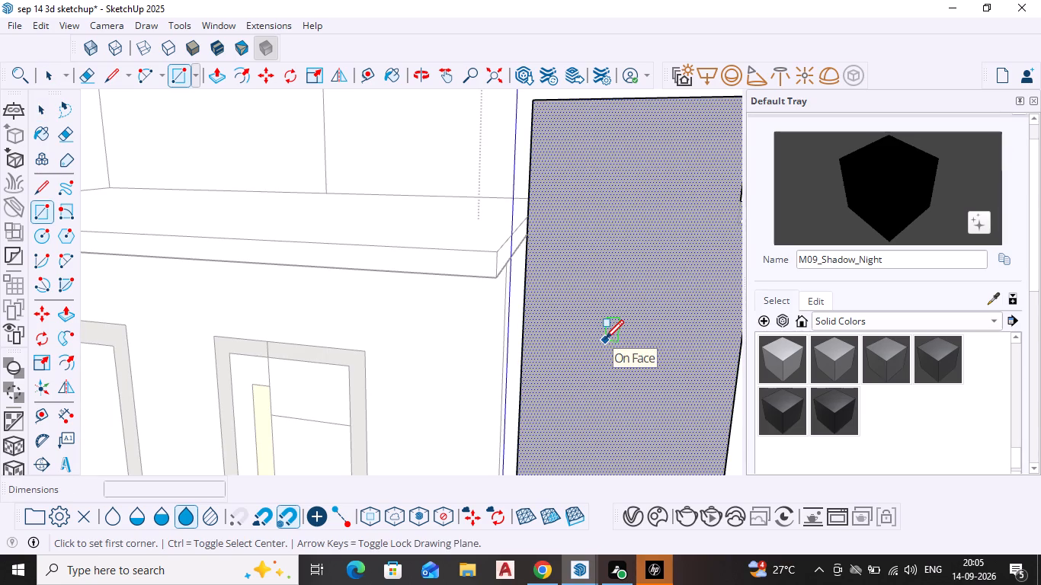
pyautogui.press('Return')
pyautogui.click(593, 319)
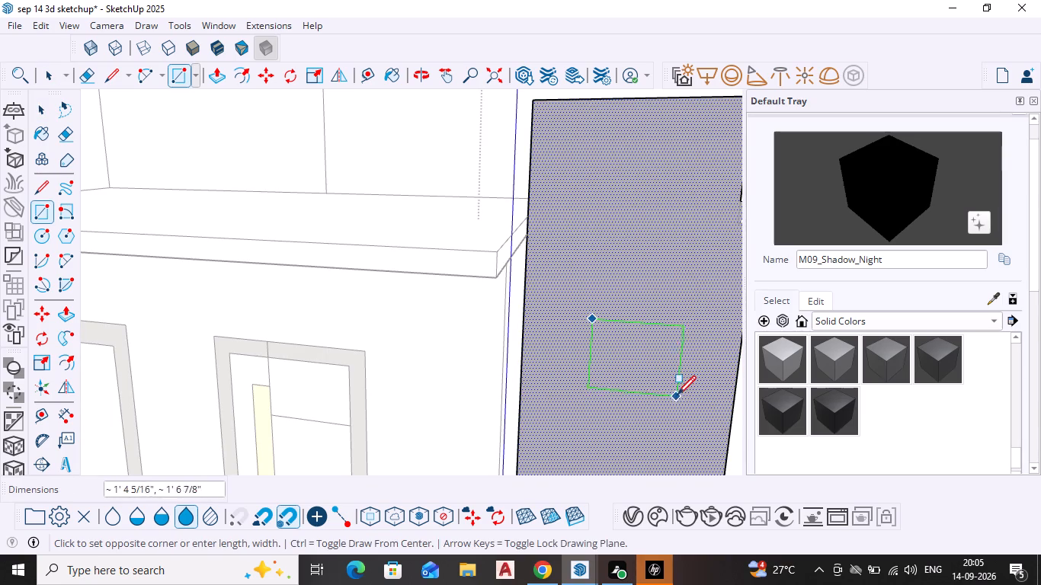
pyautogui.click(684, 396)
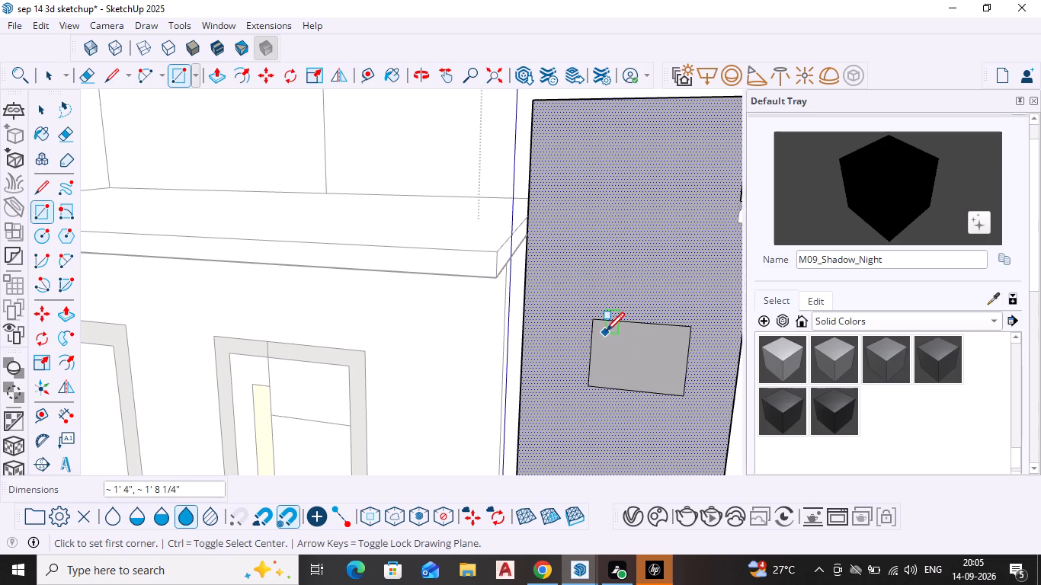
pyautogui.click(607, 328)
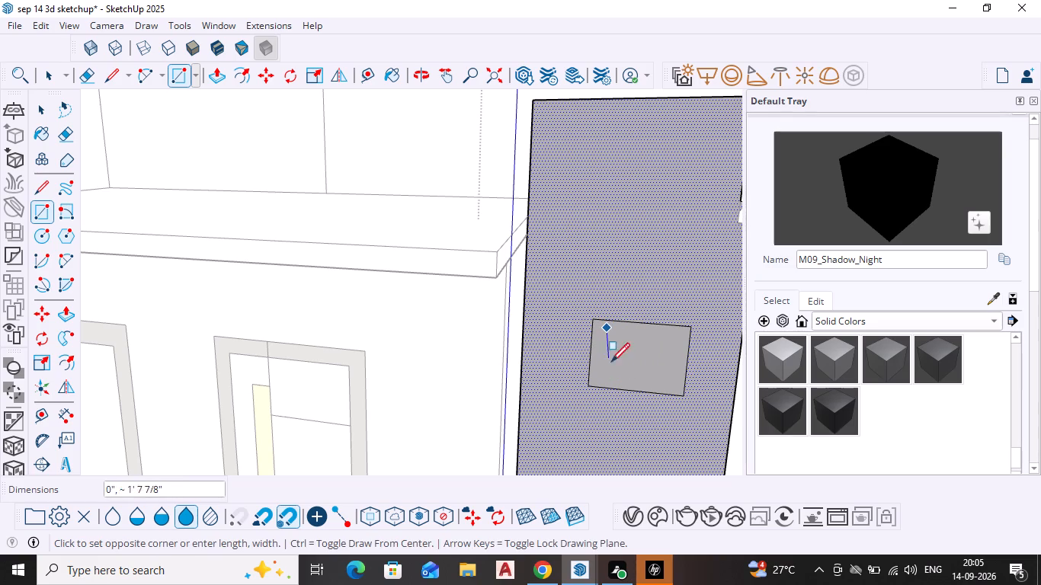
pyautogui.click(675, 387)
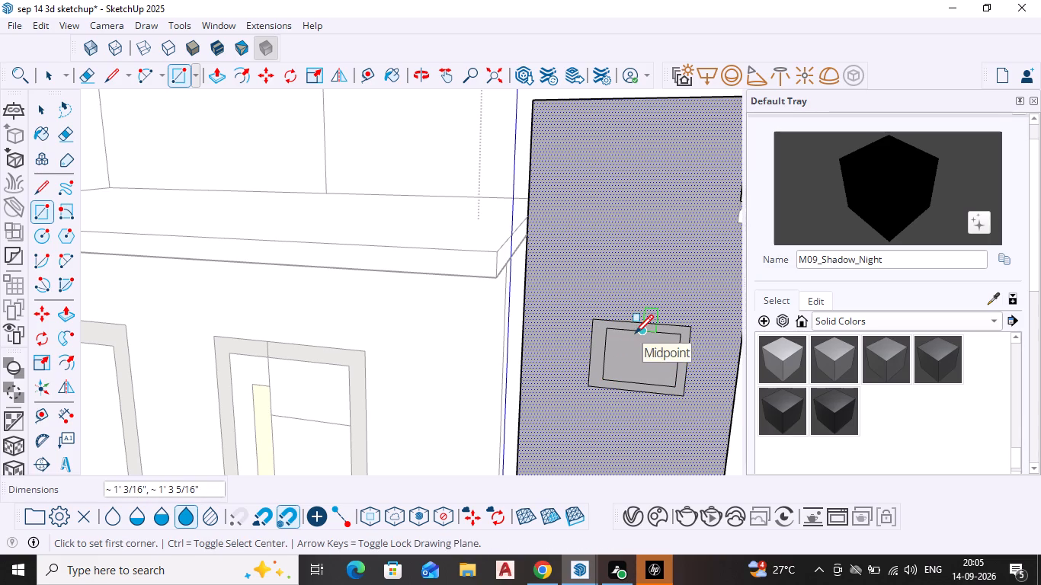
# Undo the two window rectangles and redraw them larger on the grey wall, about 1' 7 1/8" by 2' 2 15/16" and 1' 7/16" by 1' 9 1/8".
pyautogui.hotkey('ctrl', 'z')
pyautogui.hotkey('ctrl', 'z')
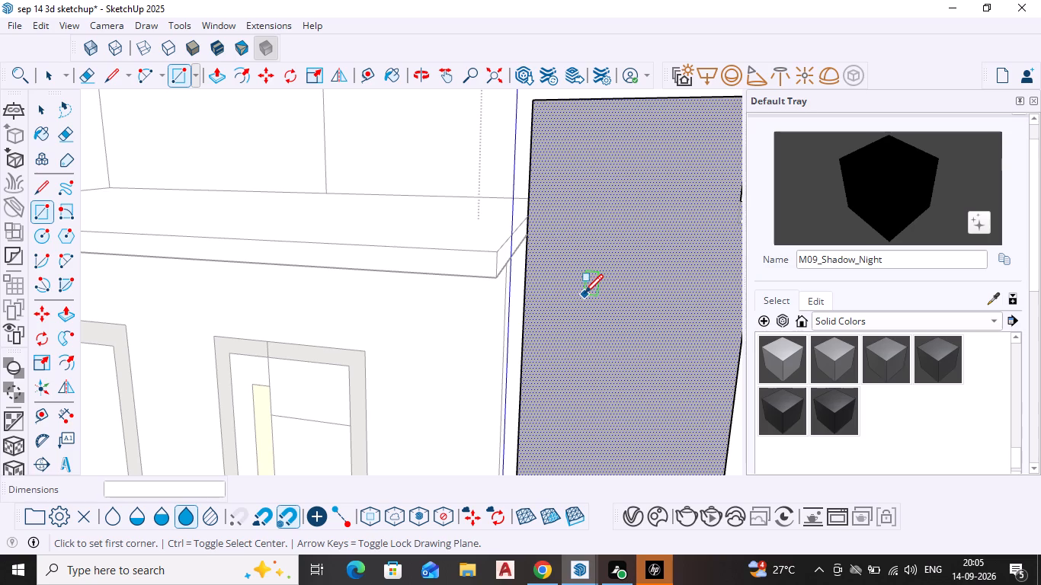
pyautogui.click(585, 294)
pyautogui.click(707, 388)
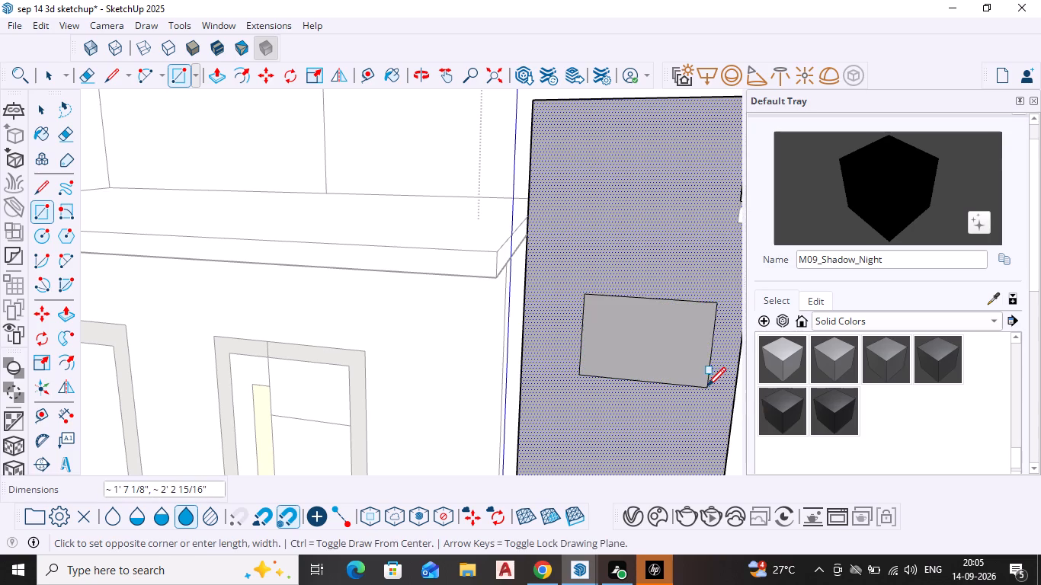
pyautogui.click(601, 312)
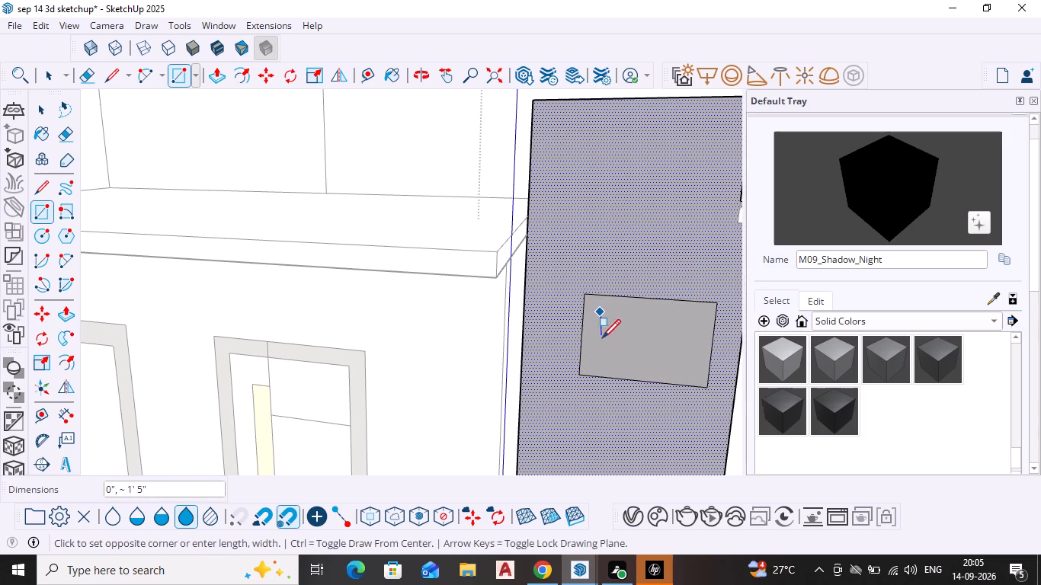
pyautogui.click(698, 375)
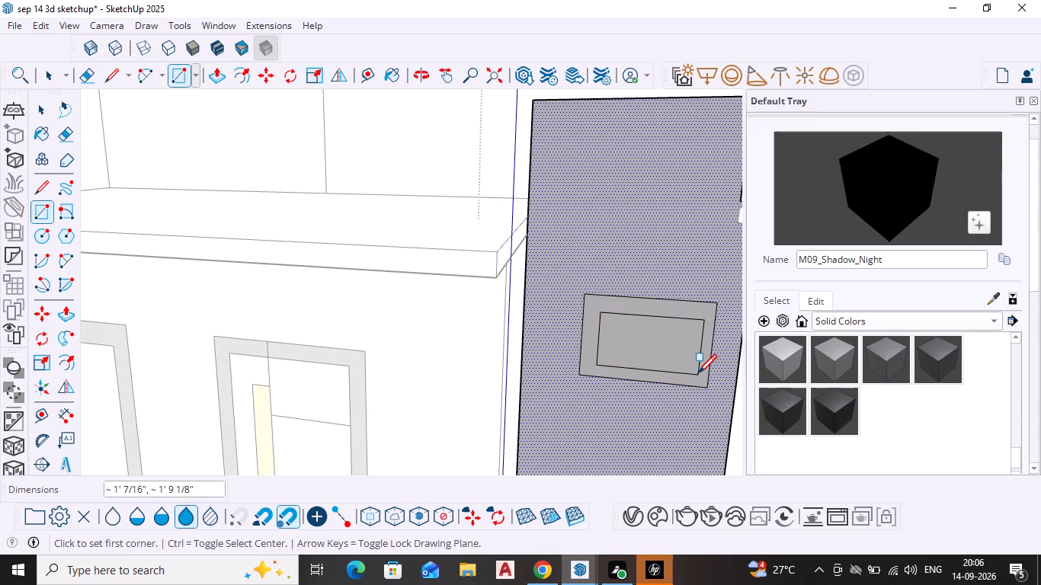
# Draw two vertical lines about 1' 7/16" long across the inner rectangle to form a central mullion between two panes.
pyautogui.press('space')
pyautogui.press('l')
pyautogui.press('Return')
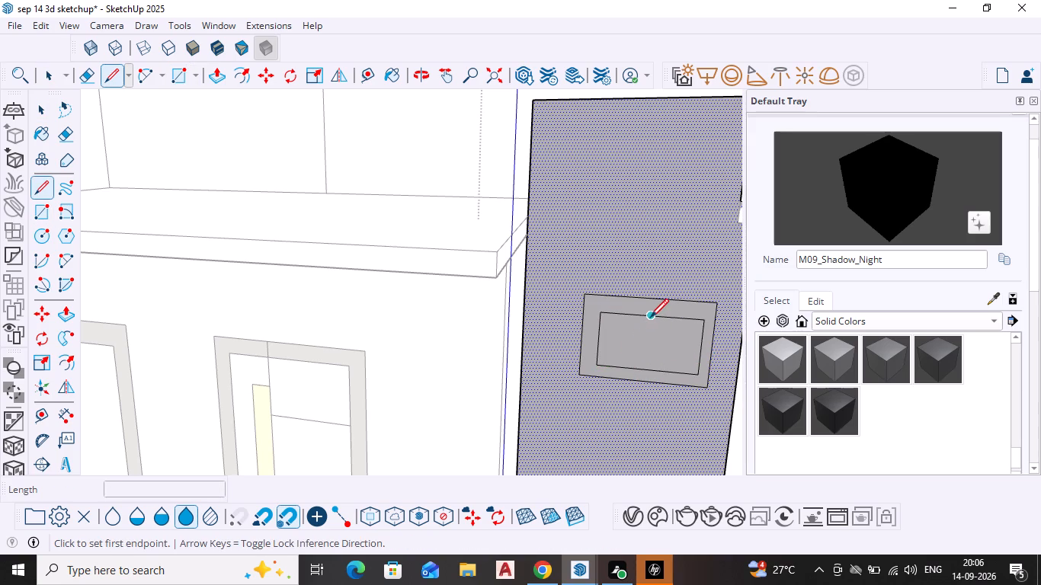
pyautogui.click(651, 318)
pyautogui.press('space')
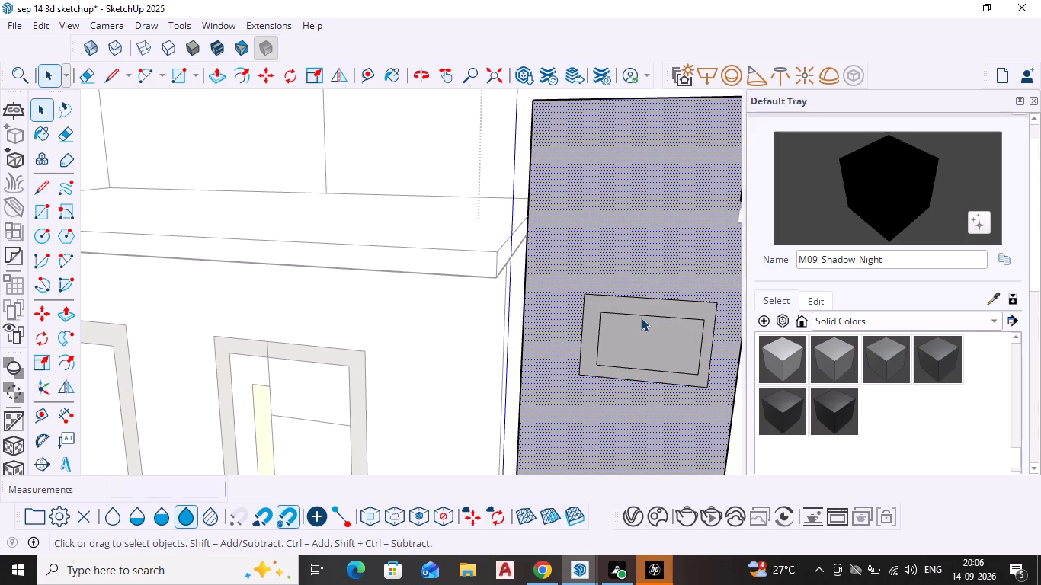
pyautogui.press('l')
pyautogui.press('Return')
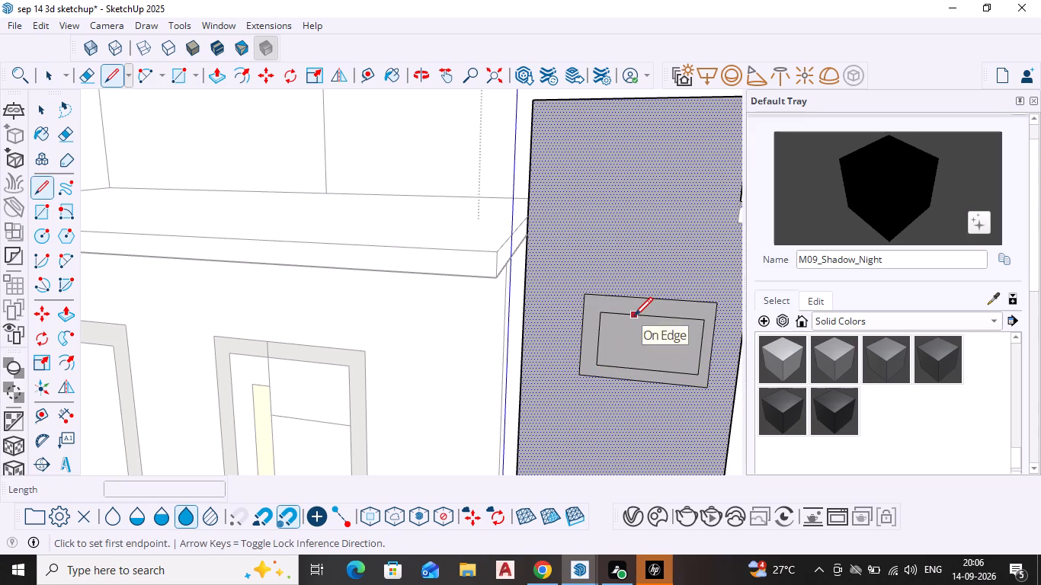
pyautogui.click(634, 318)
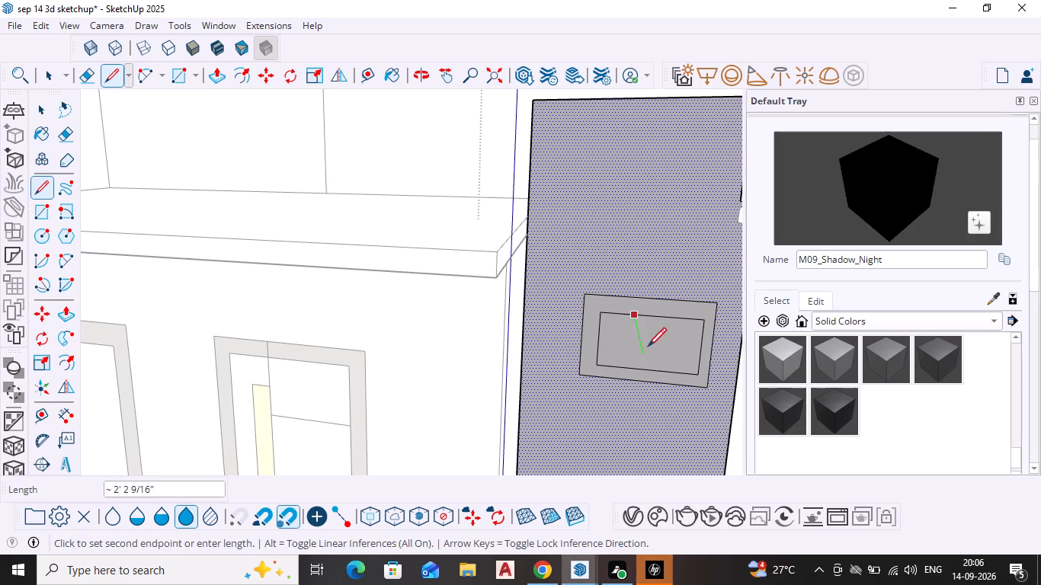
pyautogui.press('Escape')
pyautogui.click(639, 320)
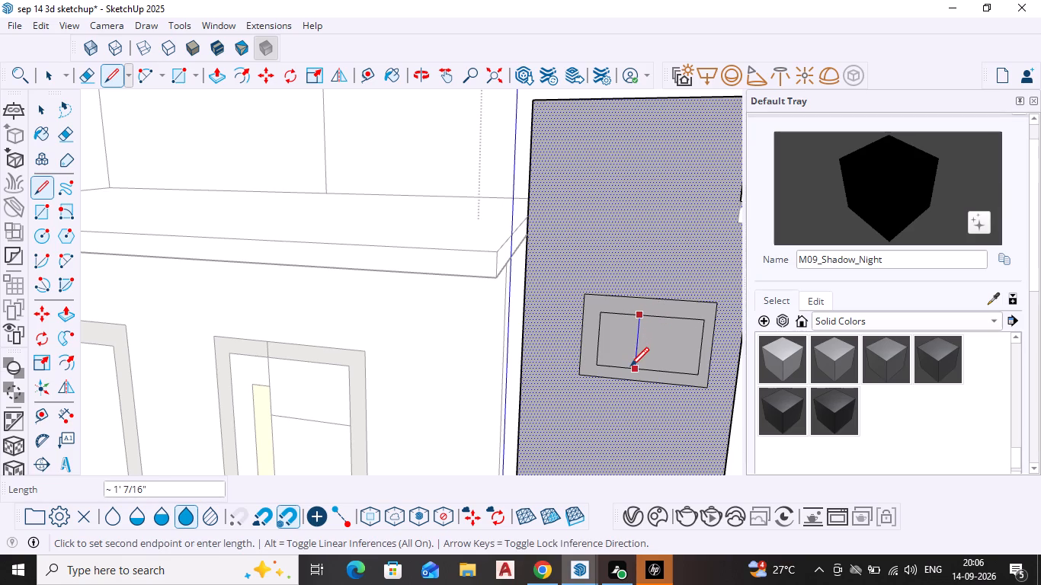
pyautogui.click(630, 368)
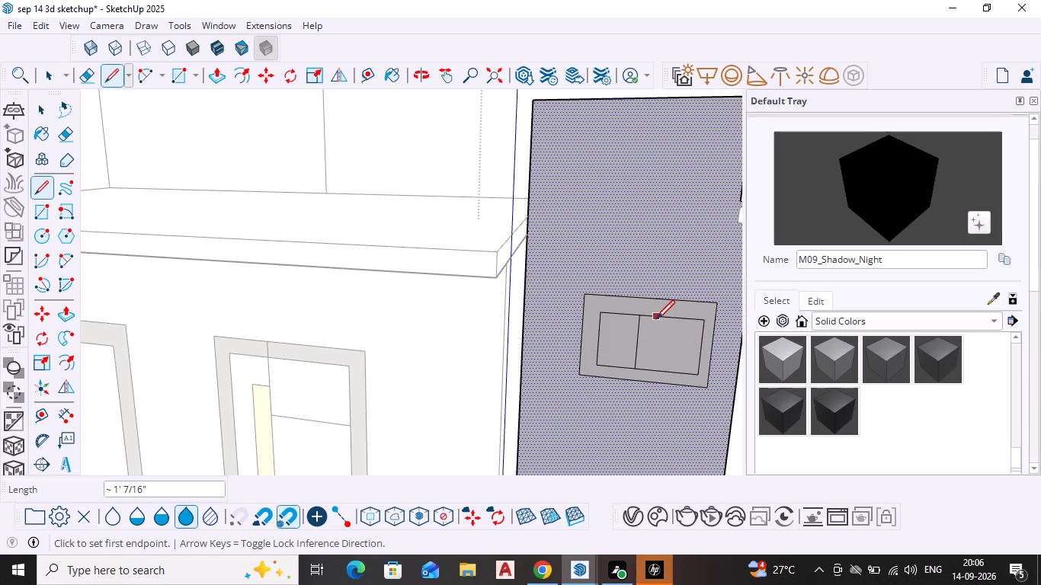
pyautogui.click(656, 321)
pyautogui.click(651, 362)
pyautogui.press('space')
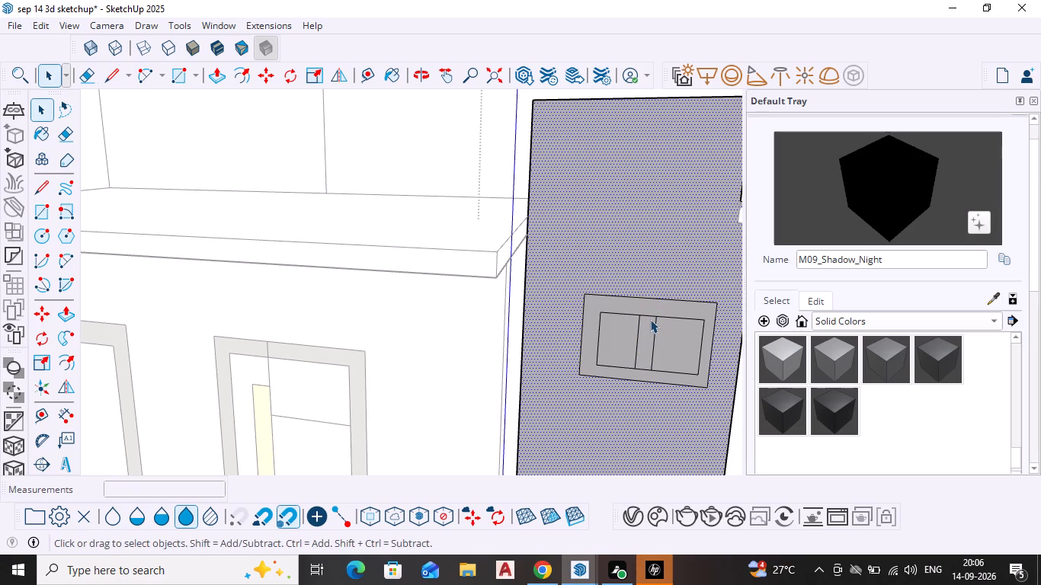
# Delete the short top and bottom edges between the two mullion lines so the mullion merges with the window frame.
pyautogui.click(646, 315)
pyautogui.press('Delete')
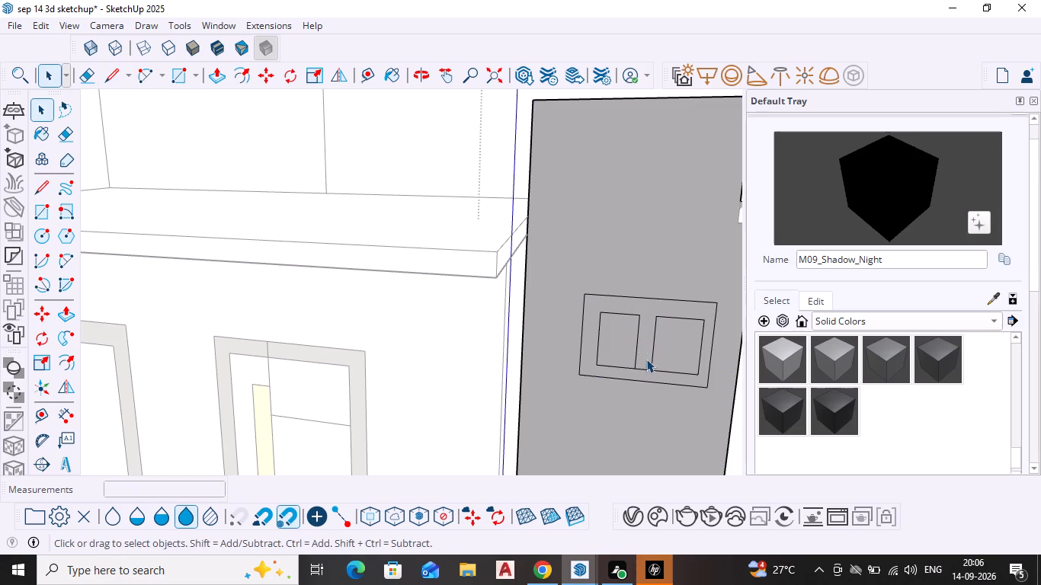
pyautogui.click(642, 368)
pyautogui.press('Delete')
# Paint the small window's frame face with the solid colour M09_Shadow_Night and close the wall group.
pyautogui.doubleClick(827, 420)
pyautogui.click(642, 315)
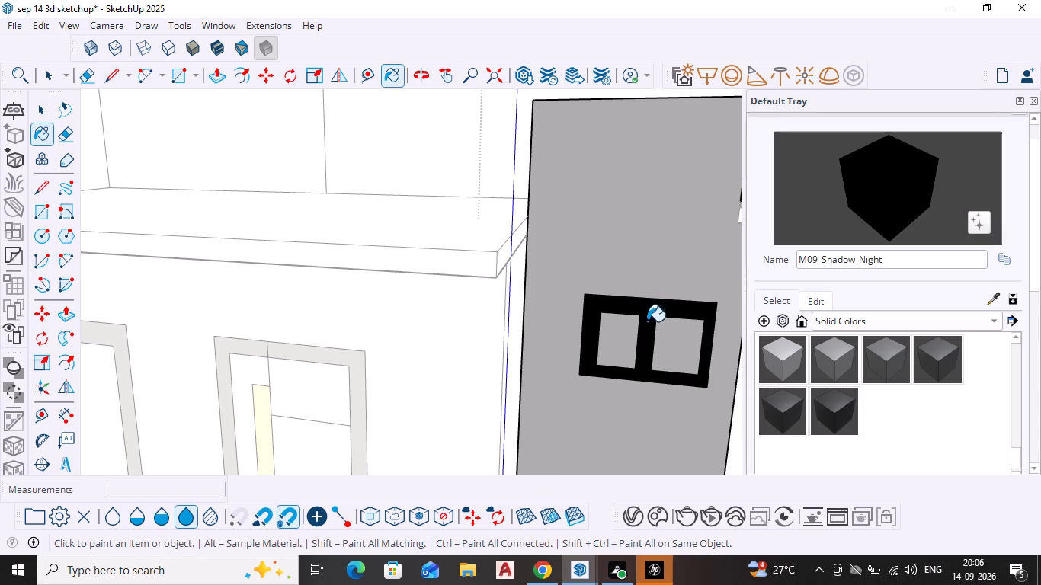
pyautogui.press('space')
pyautogui.press('Escape')
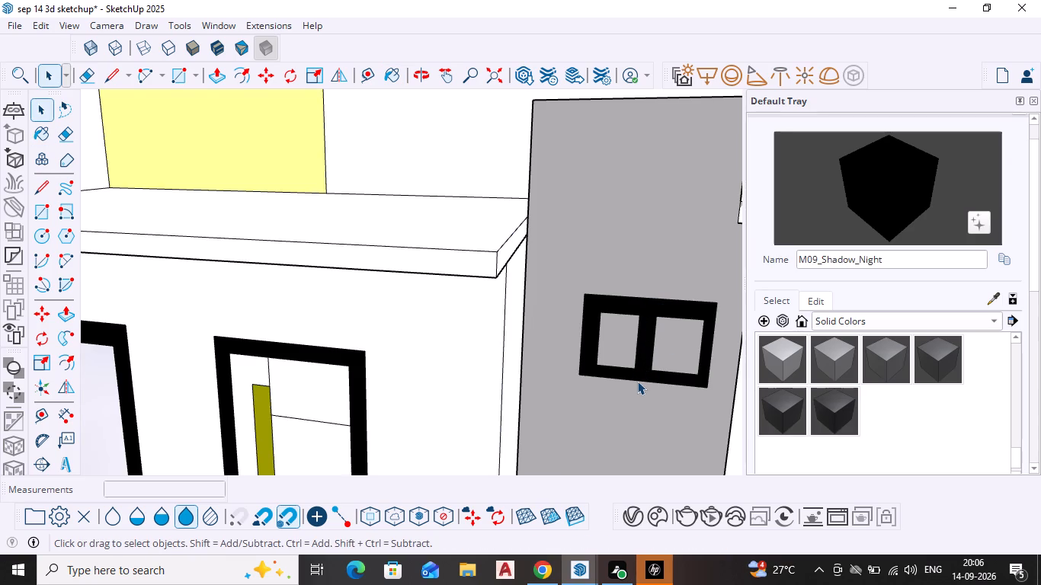
pyautogui.press('space')
pyautogui.scroll(-5, 636, 382)
pyautogui.press('Escape')
# Inside the grey wall's group, draw rectangles over the two window panes, about 8 3/16" by 1' 7/16" and 11 15/16" by 10 1/2".
pyautogui.scroll(-4, 656, 382)
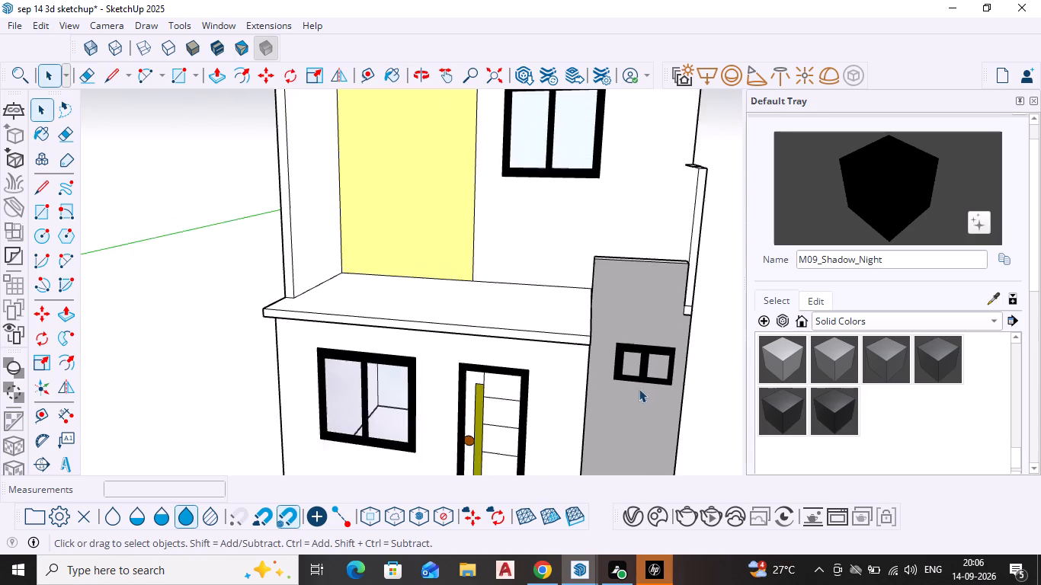
pyautogui.scroll(-4, 639, 388)
pyautogui.moveTo(636, 398); pyautogui.dragTo(598, 356, button='middle')
pyautogui.scroll(6, 620, 376)
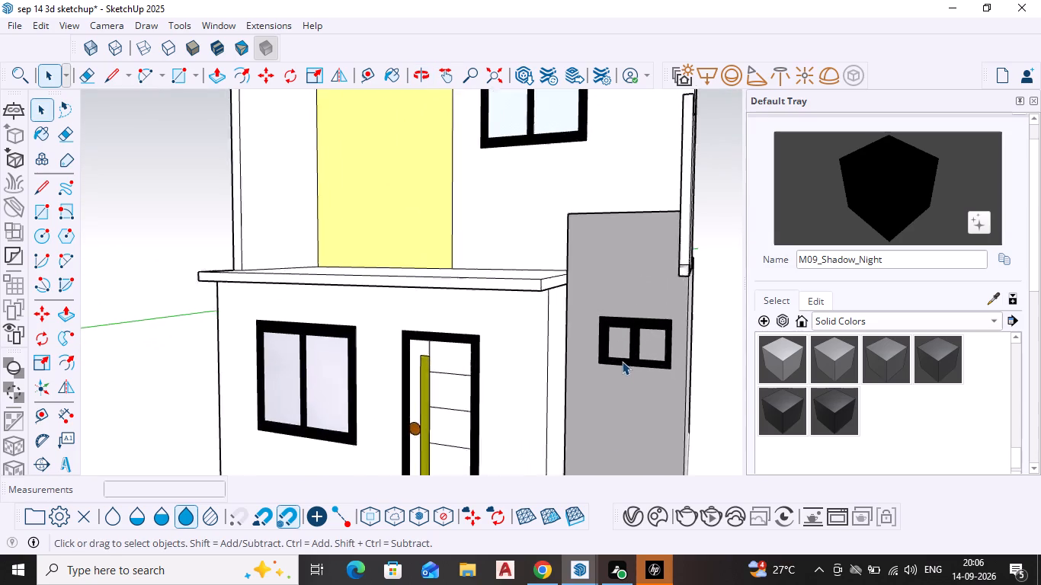
pyautogui.scroll(4, 622, 361)
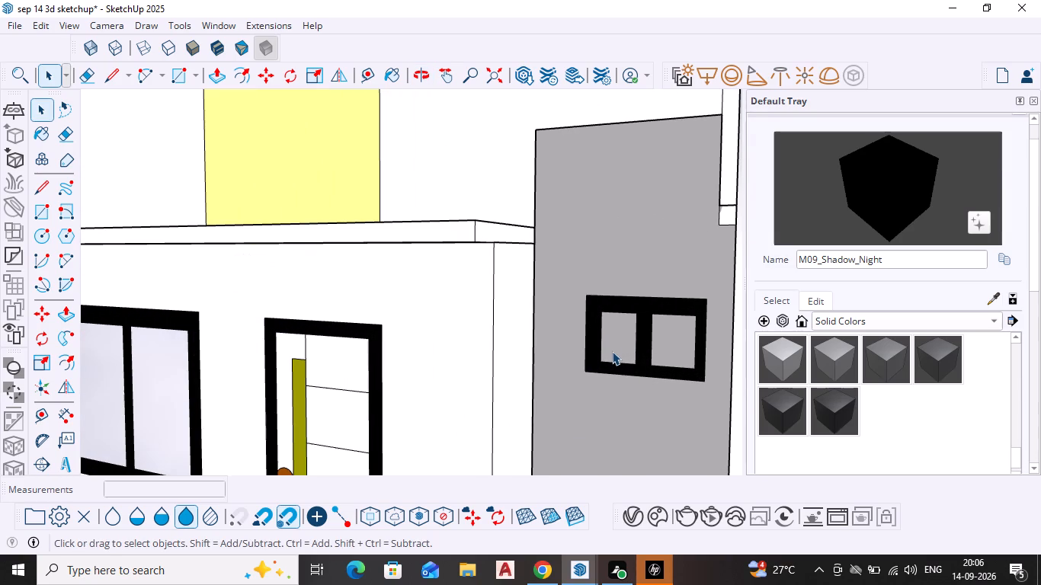
pyautogui.tripleClick(620, 412)
pyautogui.doubleClick(620, 412)
pyautogui.click(623, 379)
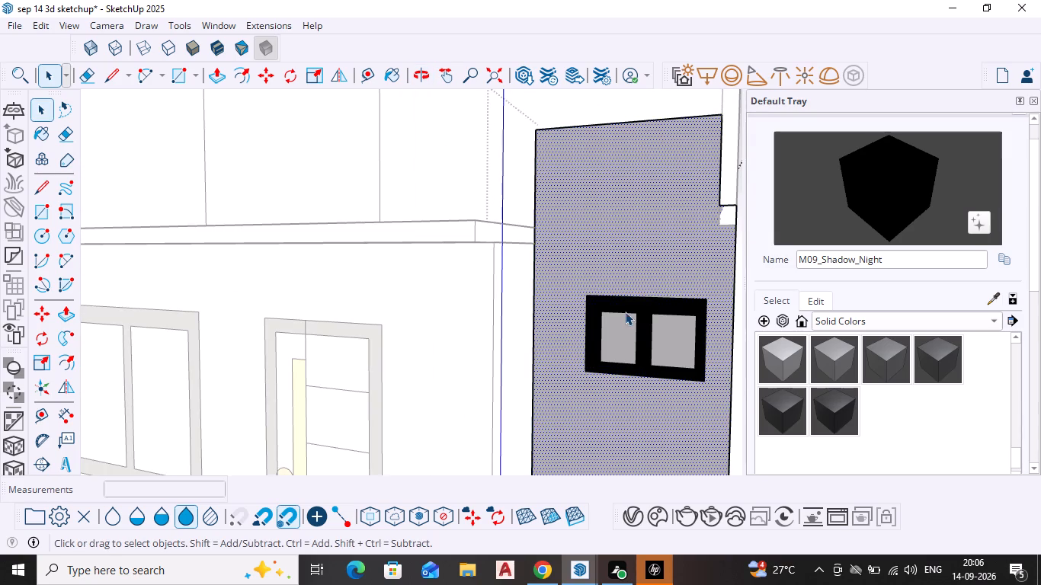
pyautogui.click(623, 322)
pyautogui.write('re')
pyautogui.press('Return')
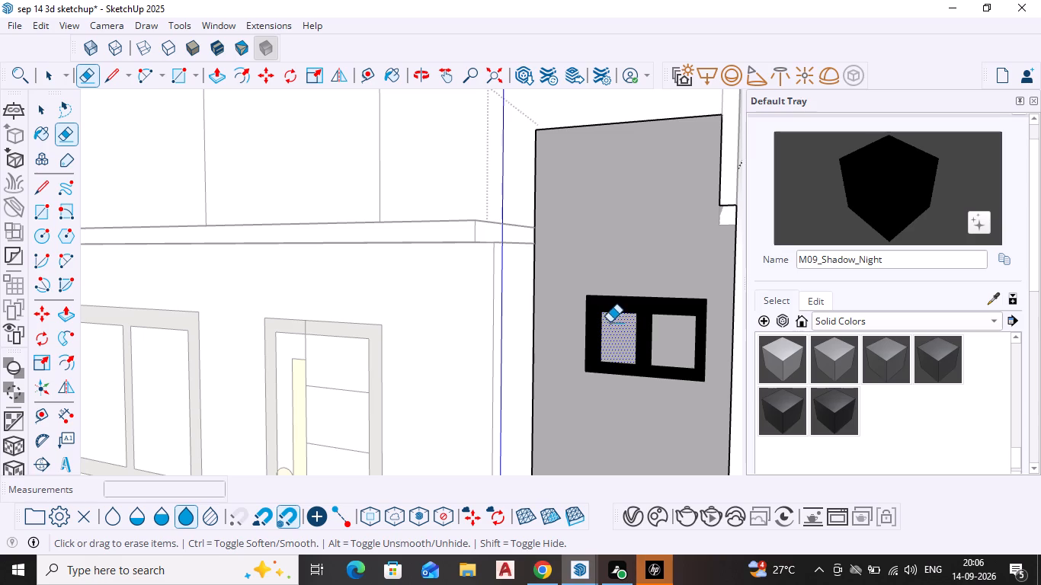
pyautogui.press('space')
pyautogui.write('r')
pyautogui.press('Return')
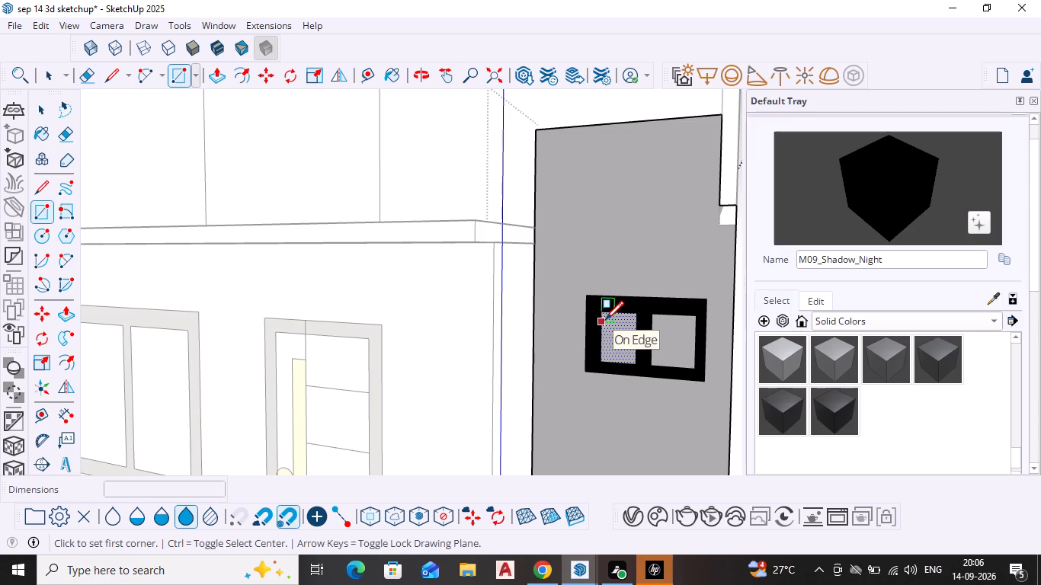
pyautogui.click(605, 315)
pyautogui.click(631, 361)
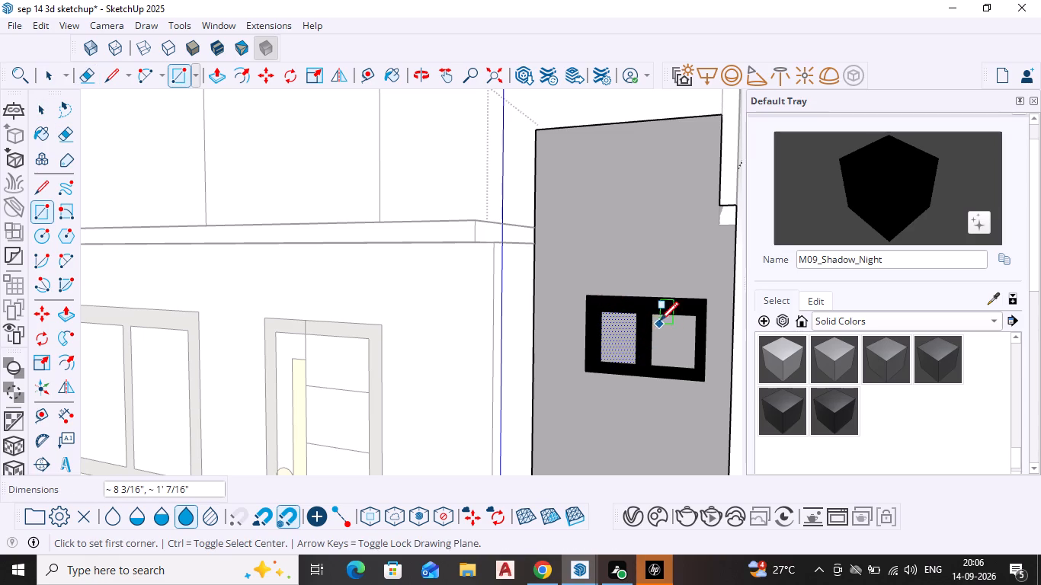
pyautogui.click(655, 318)
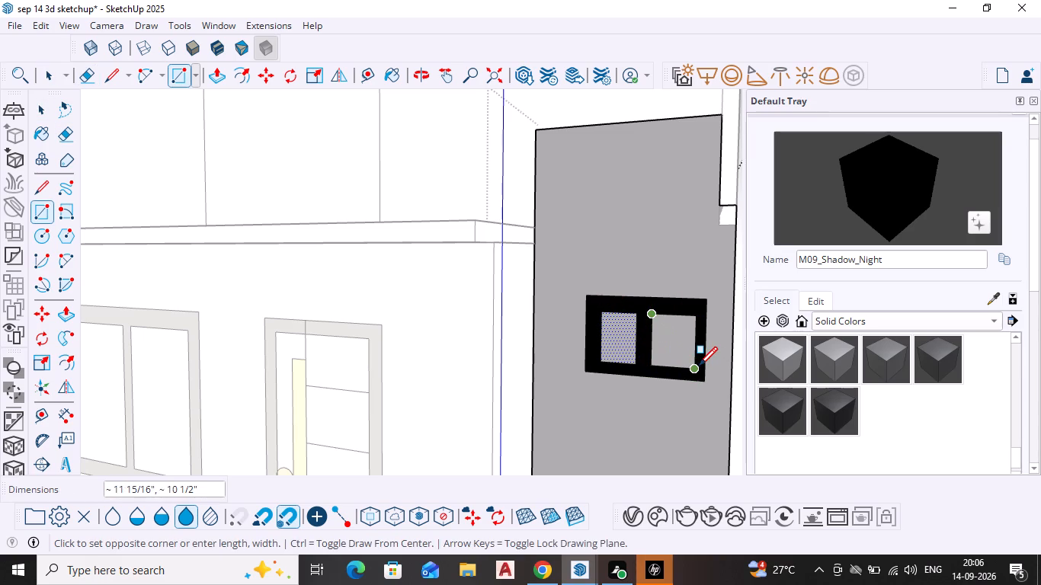
pyautogui.click(698, 367)
pyautogui.press('space')
# Paint both panes of the small window with Glass_Safety_01 from the Glass materials and close the wall group.
pyautogui.scroll(1, 861, 354)
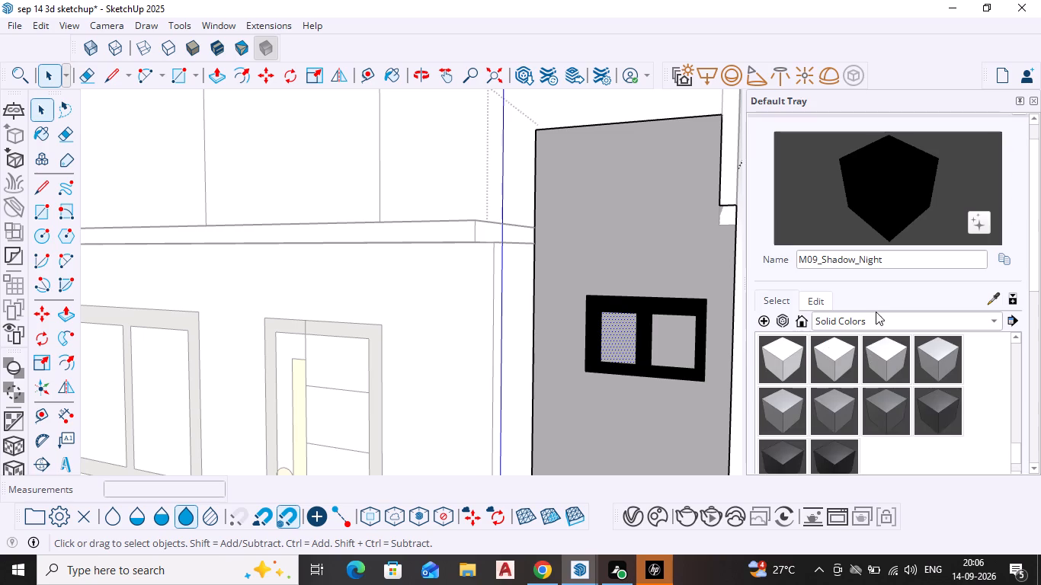
pyautogui.click(876, 312)
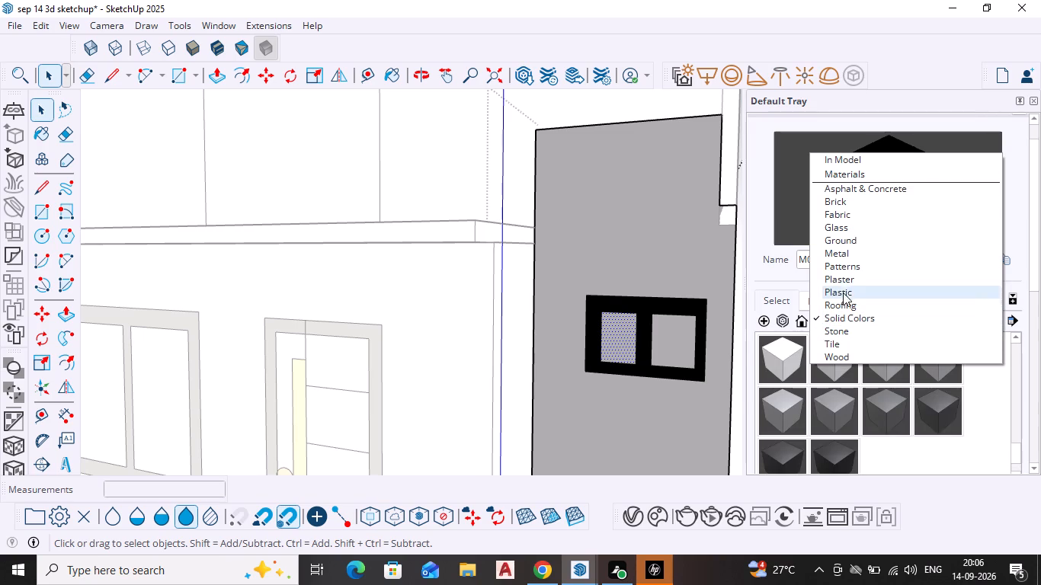
pyautogui.click(845, 228)
pyautogui.moveTo(889, 360); pyautogui.dragTo(876, 355)
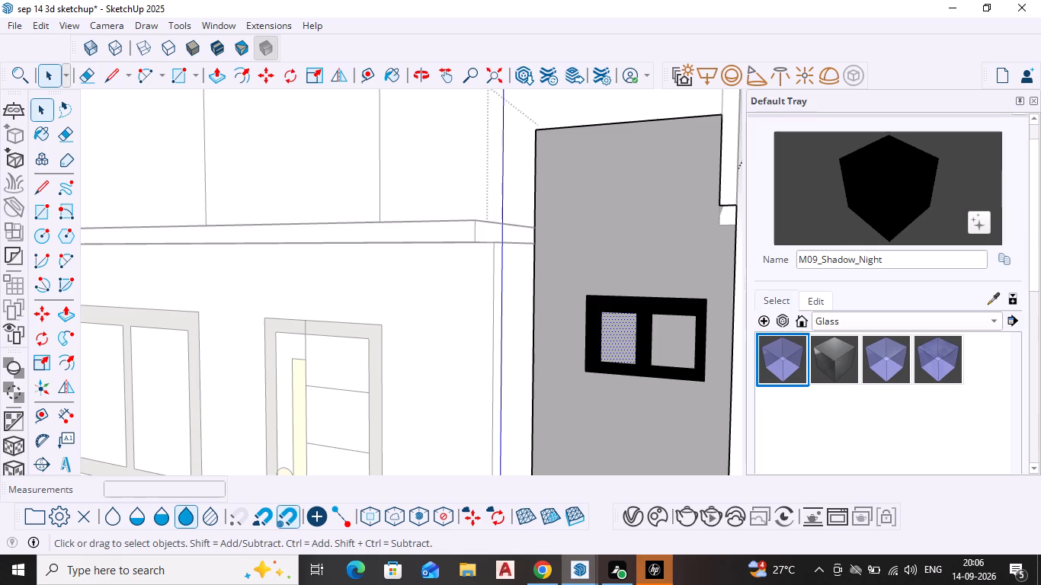
pyautogui.scroll(4, 620, 338)
pyautogui.click(620, 338)
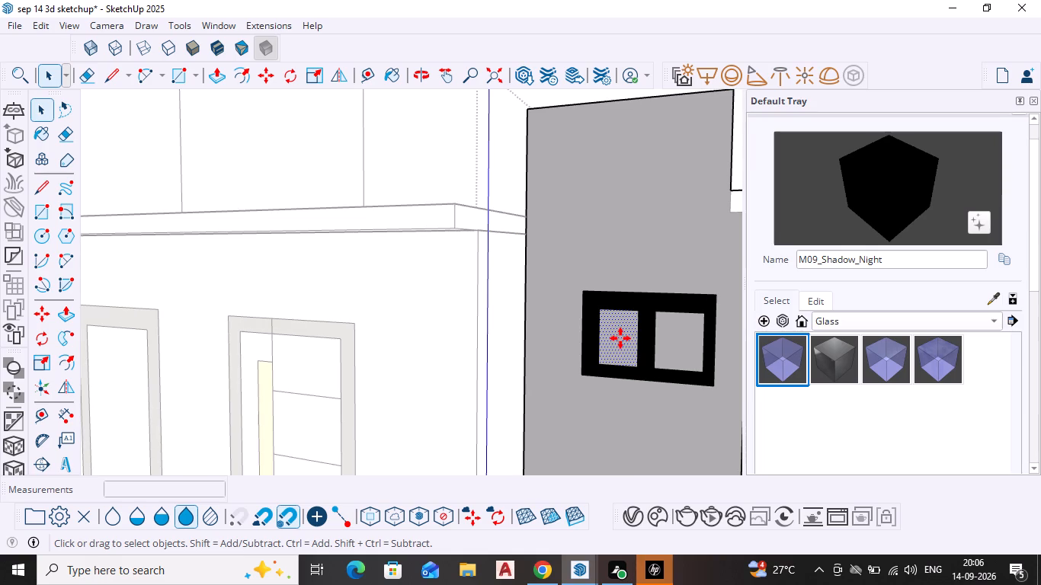
pyautogui.click(620, 338)
pyautogui.click(878, 356)
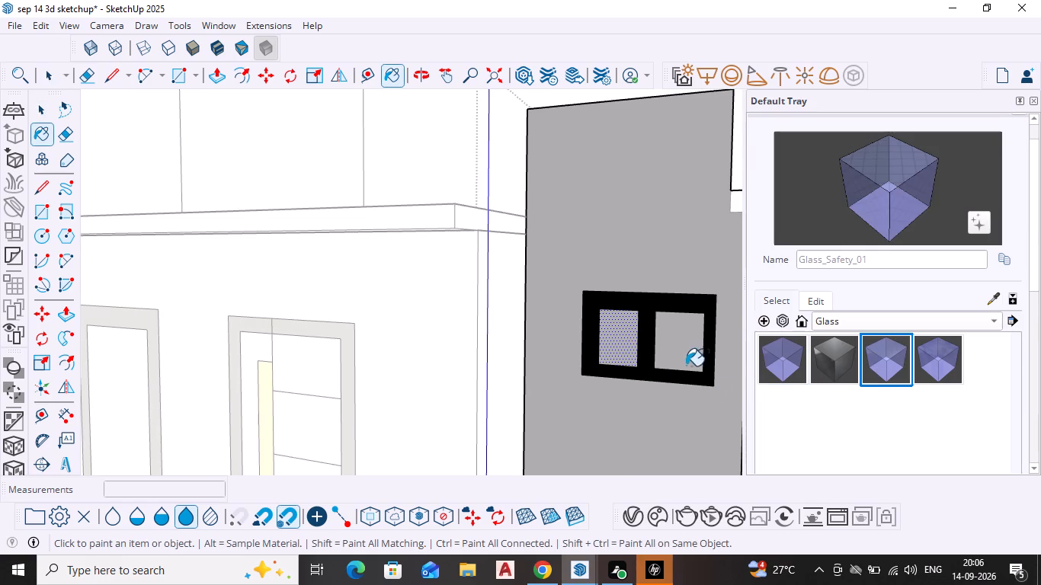
pyautogui.click(622, 346)
pyautogui.click(672, 353)
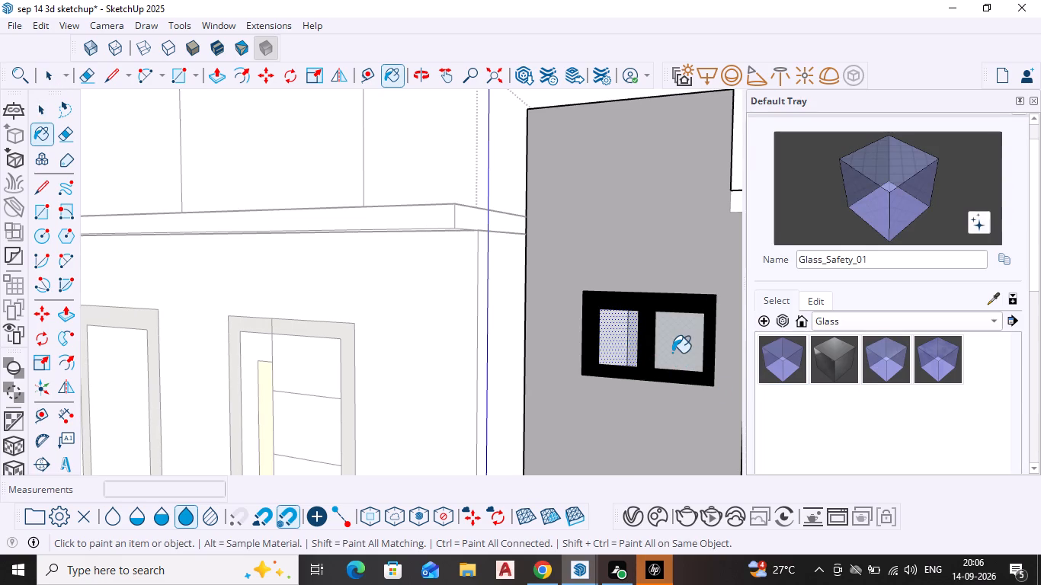
pyautogui.scroll(-5, 665, 359)
pyautogui.scroll(-12, 594, 387)
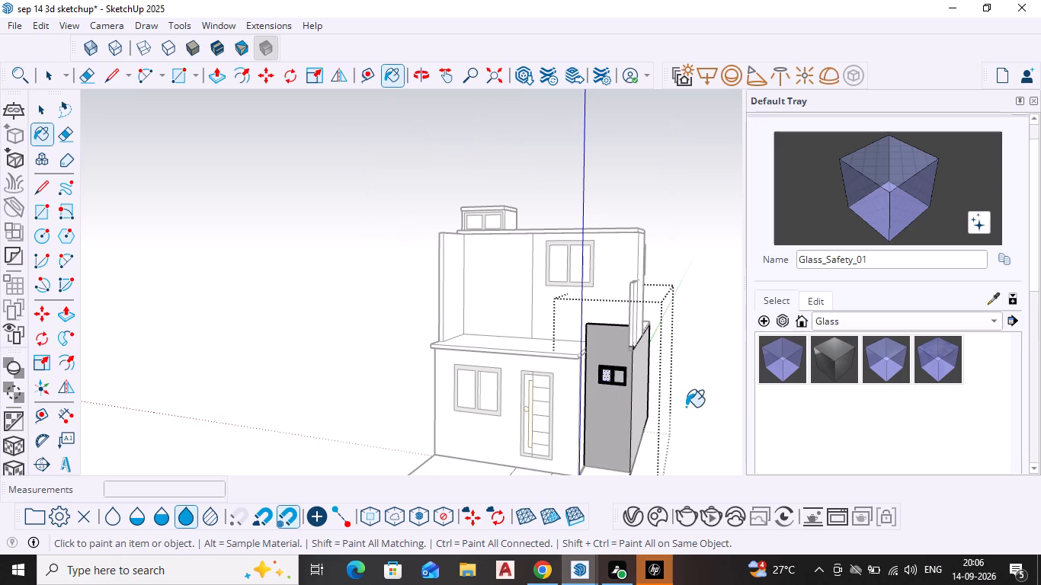
pyautogui.press('Escape')
pyautogui.press('space')
pyautogui.click(684, 316)
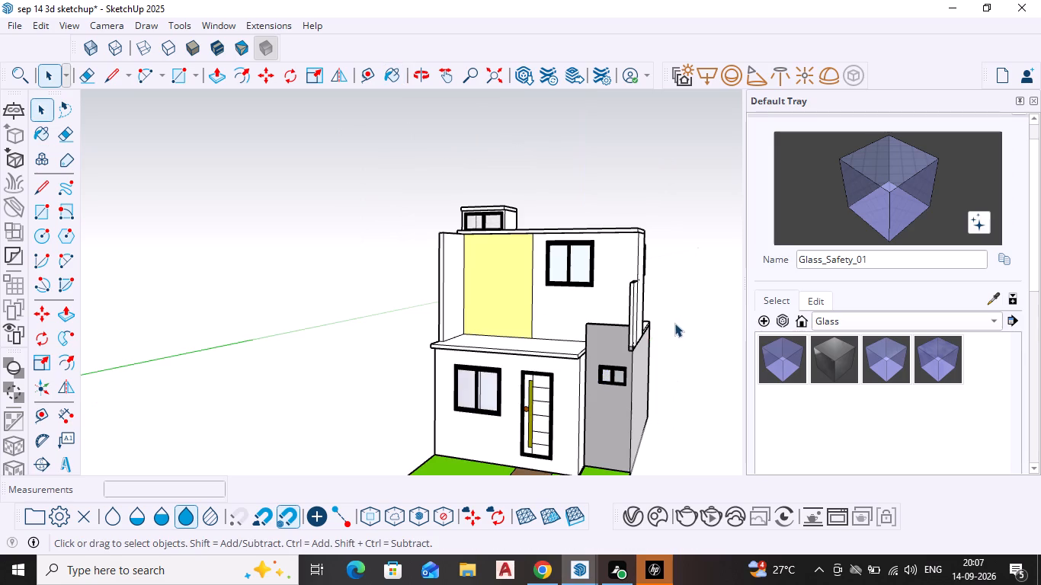
# Inside the grey wall's group, paint the long side face and the window-side front face with Wicker_07_1K from the Plastic materials, and close the group.
pyautogui.scroll(-1, 645, 375)
pyautogui.moveTo(642, 382); pyautogui.dragTo(597, 395, button='middle')
pyautogui.scroll(-2, 597, 395)
pyautogui.tripleClick(637, 407)
pyautogui.tripleClick(635, 407)
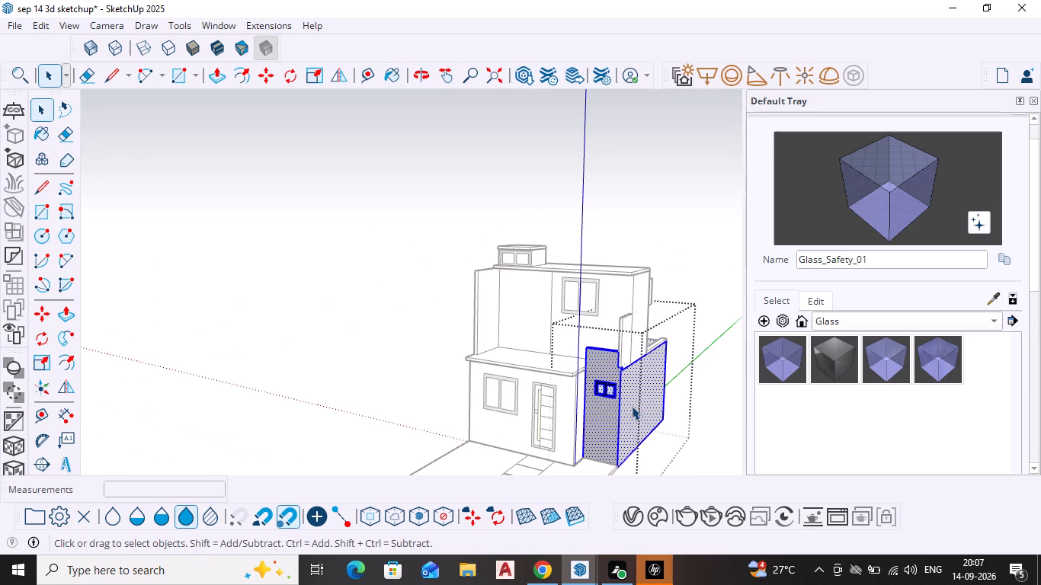
pyautogui.click(623, 404)
pyautogui.scroll(4, 622, 404)
pyautogui.click(629, 402)
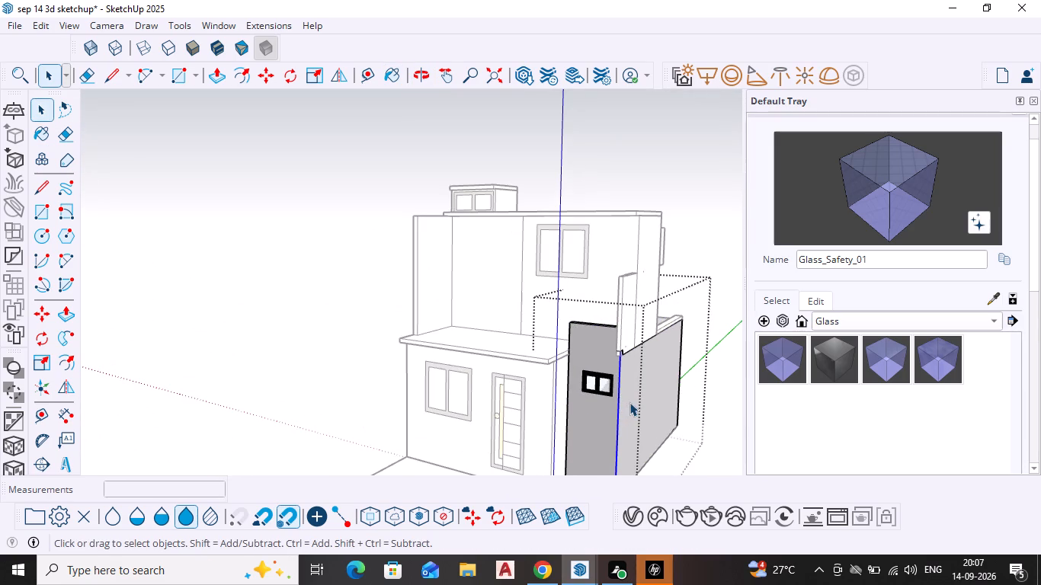
pyautogui.click(997, 318)
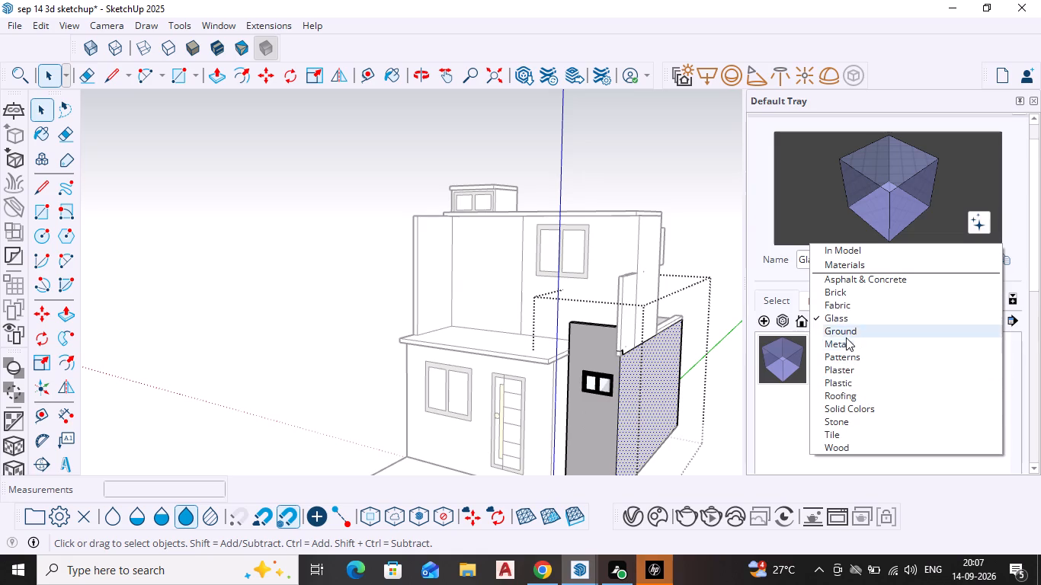
pyautogui.click(834, 387)
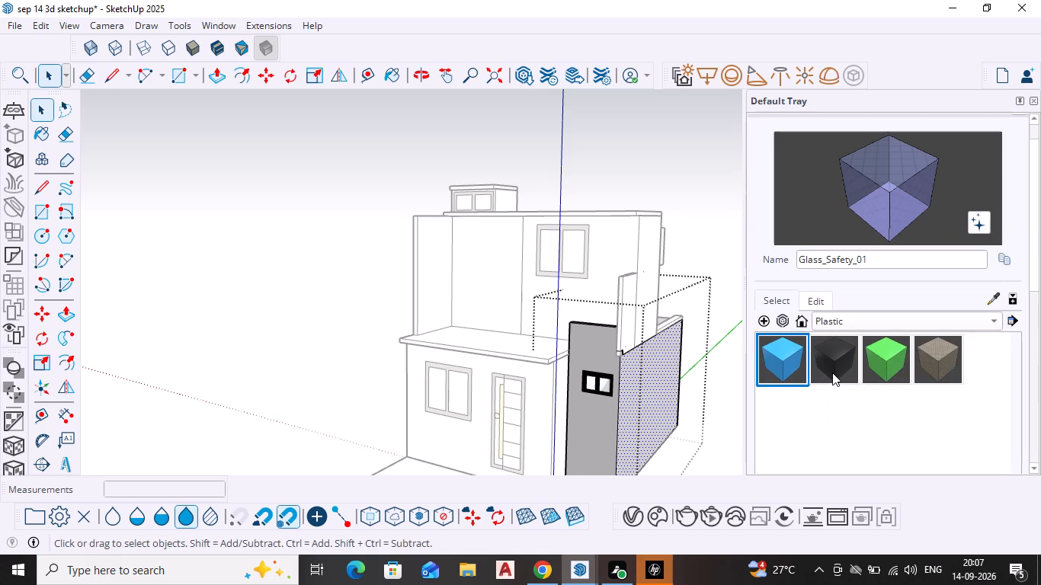
pyautogui.click(856, 315)
pyautogui.click(803, 442)
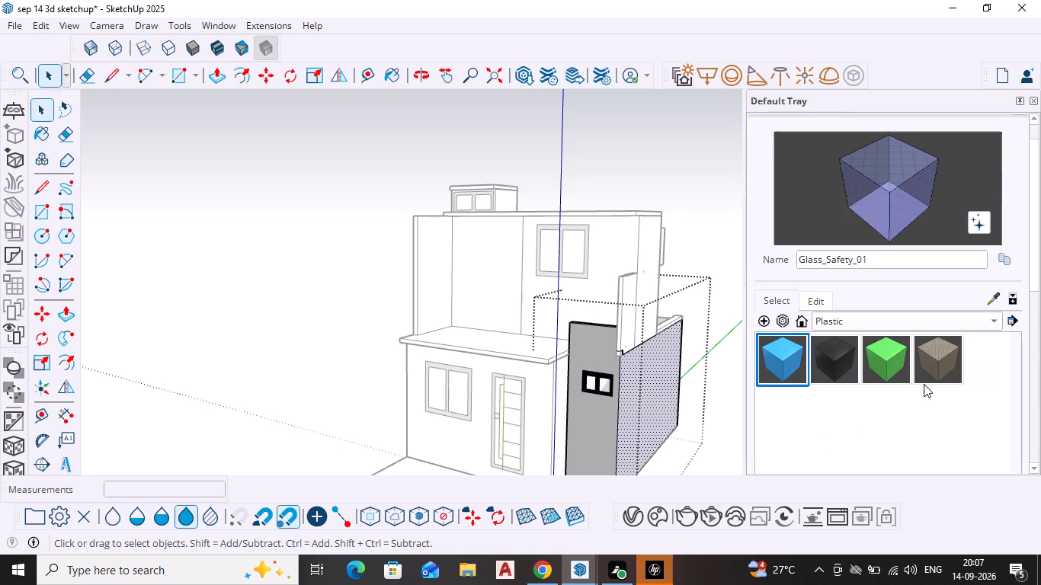
pyautogui.click(929, 372)
pyautogui.click(936, 357)
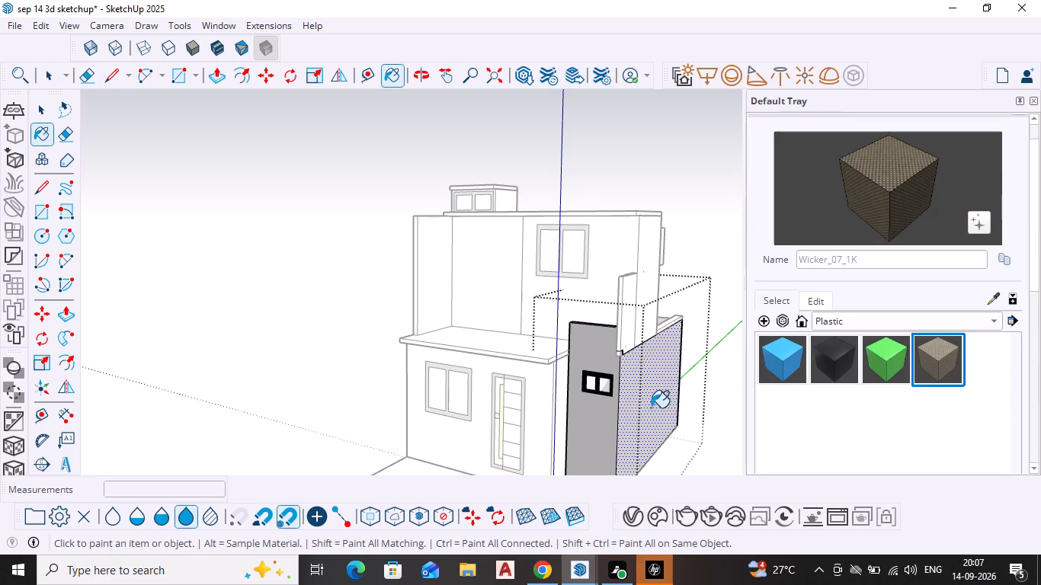
pyautogui.click(649, 408)
pyautogui.click(591, 437)
pyautogui.scroll(-5, 604, 424)
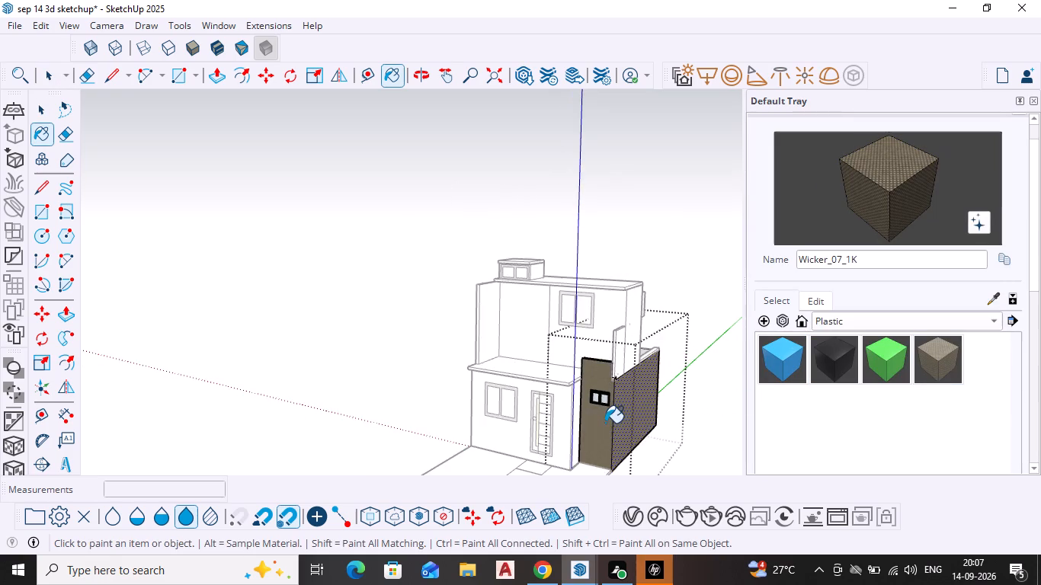
pyautogui.scroll(-4, 604, 425)
pyautogui.scroll(3, 617, 392)
pyautogui.press('space')
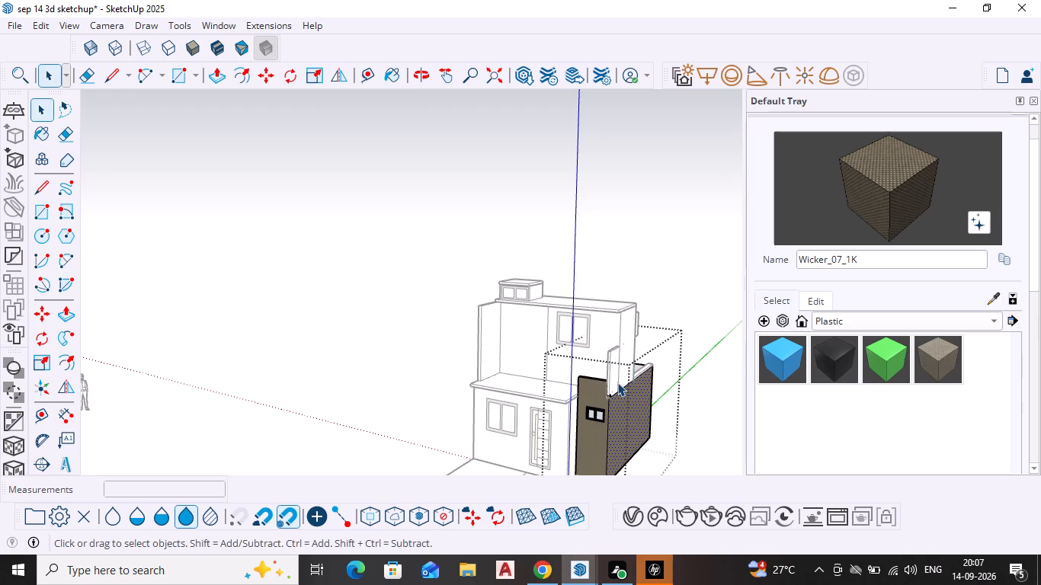
pyautogui.press('Escape')
# Examine the recoloured side wall and the whole house exterior from the front and side.
pyautogui.scroll(-1, 639, 383)
pyautogui.middleClick(639, 383)
pyautogui.scroll(-3, 533, 408)
pyautogui.moveTo(504, 436); pyautogui.dragTo(520, 414, button='middle')
pyautogui.scroll(2, 517, 436)
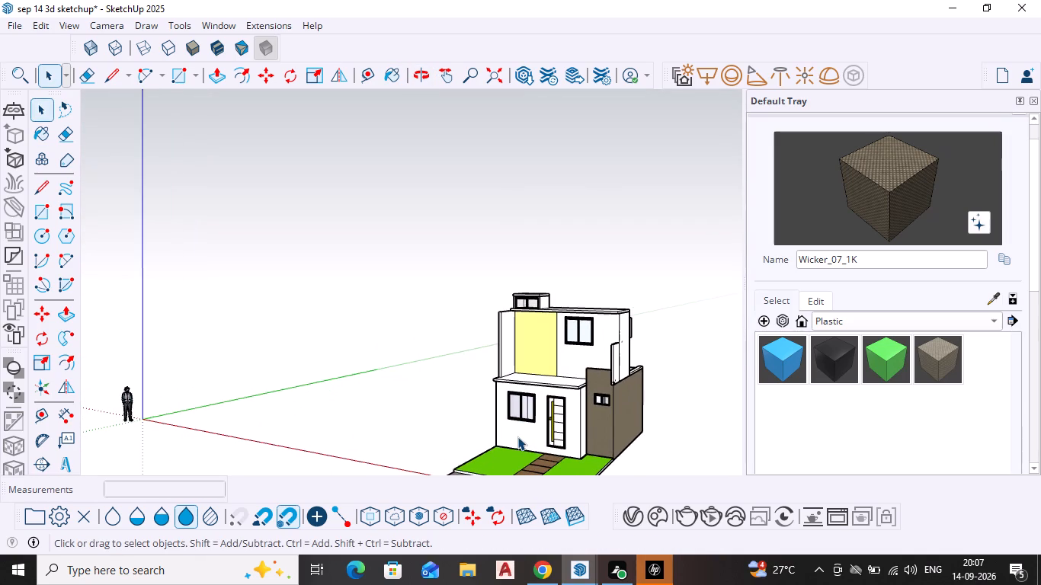
pyautogui.scroll(-1, 517, 436)
pyautogui.keyDown('shift'); pyautogui.moveTo(523, 454); pyautogui.dragTo(485, 408, button='middle'); pyautogui.keyUp('shift')
pyautogui.scroll(2, 484, 406)
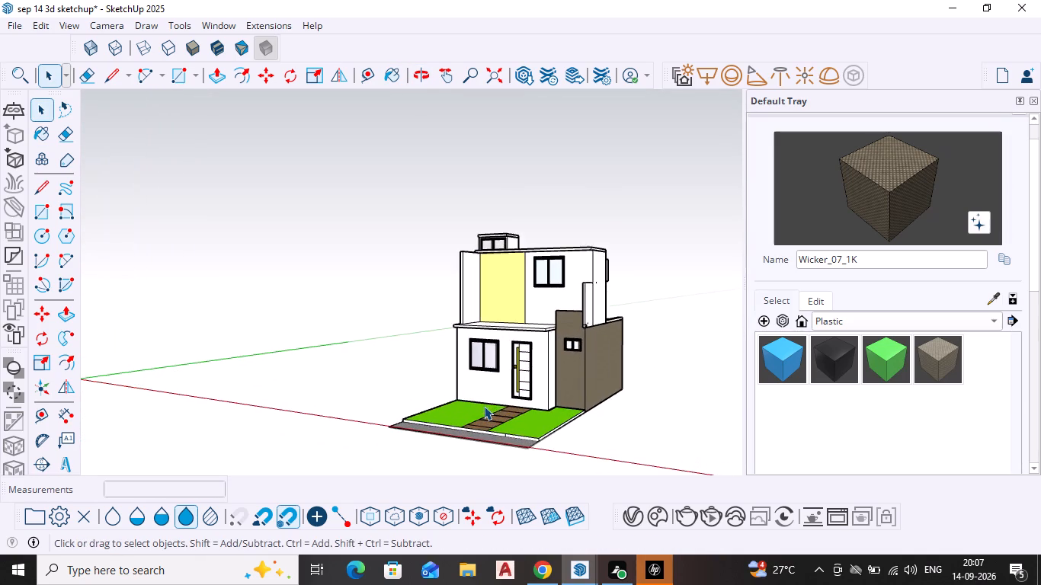
pyautogui.moveTo(495, 391); pyautogui.dragTo(478, 447, button='middle')
pyautogui.scroll(3, 518, 414)
pyautogui.scroll(-2, 520, 408)
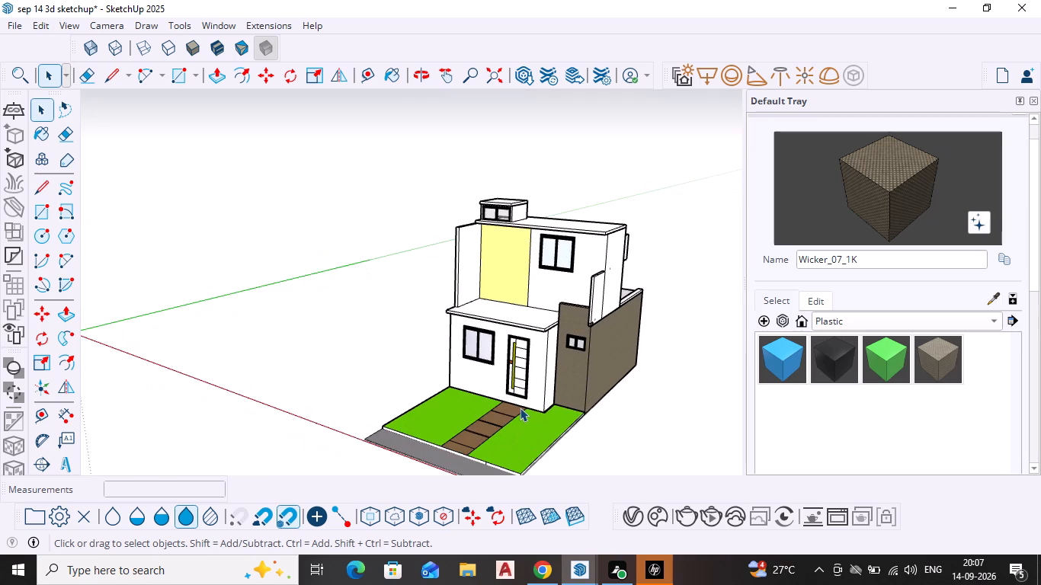
pyautogui.keyDown('shift'); pyautogui.moveTo(539, 387); pyautogui.dragTo(481, 337, button='middle'); pyautogui.keyUp('shift')
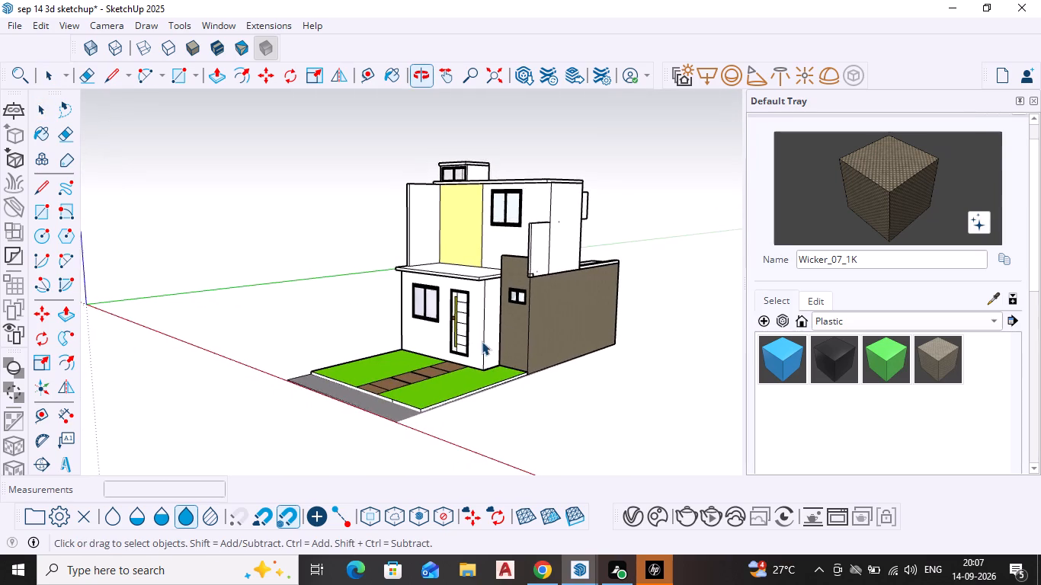
pyautogui.scroll(3, 482, 341)
pyautogui.moveTo(501, 370); pyautogui.dragTo(518, 382, button='middle')
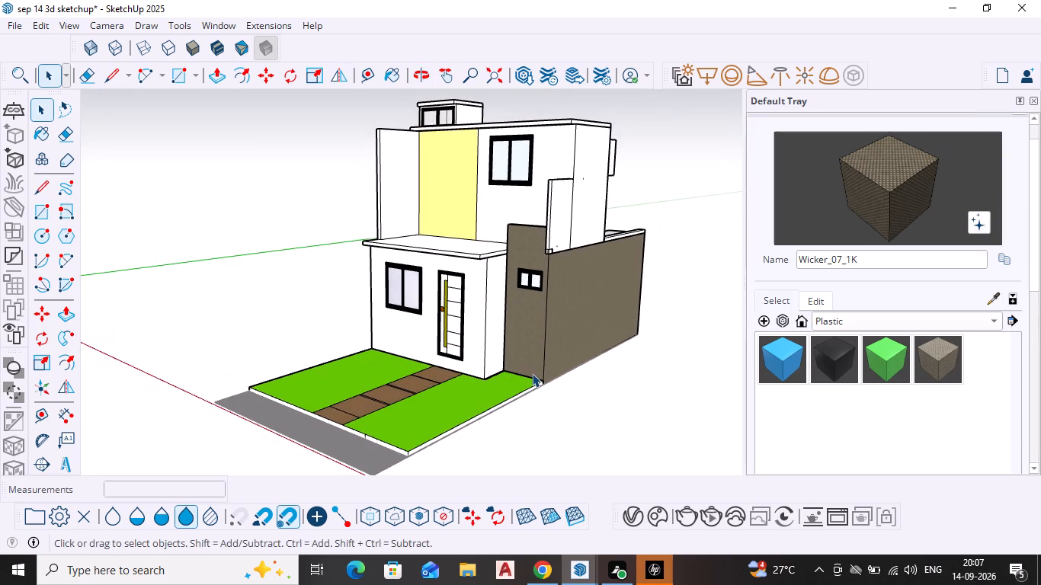
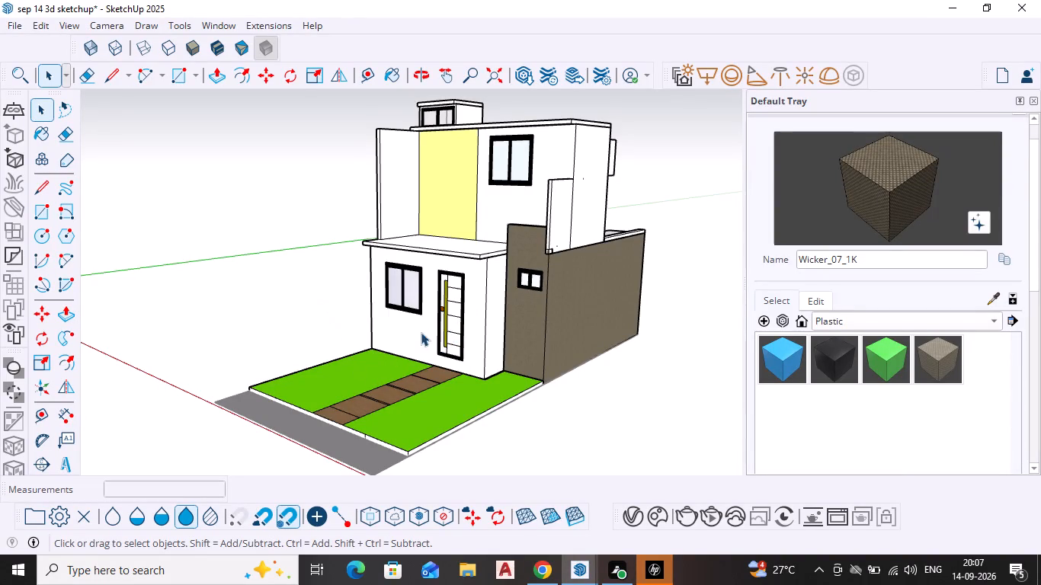
# Open the wicker side wall's group, select all its connected geometry and bring up the Solid Colors materials.
pyautogui.moveTo(434, 149); pyautogui.dragTo(434, 161, button='middle')
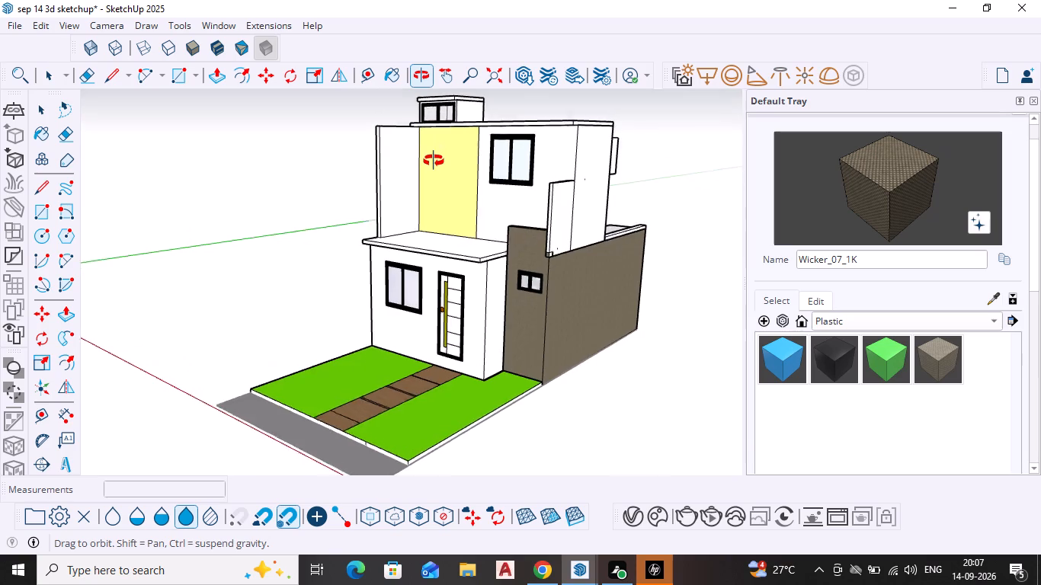
pyautogui.moveTo(434, 161); pyautogui.dragTo(439, 218, button='middle')
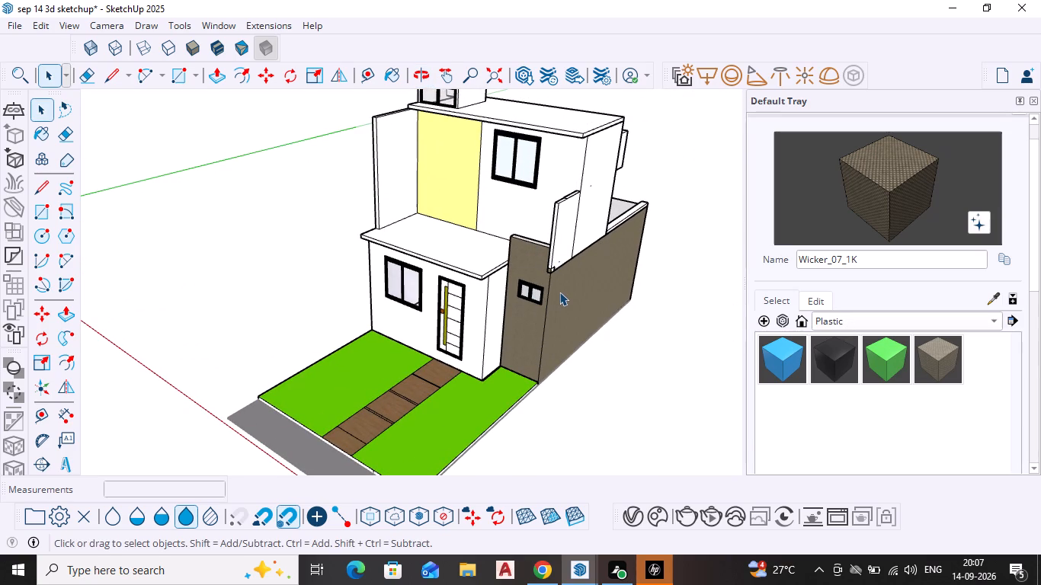
pyautogui.doubleClick(559, 292)
pyautogui.doubleClick(559, 292)
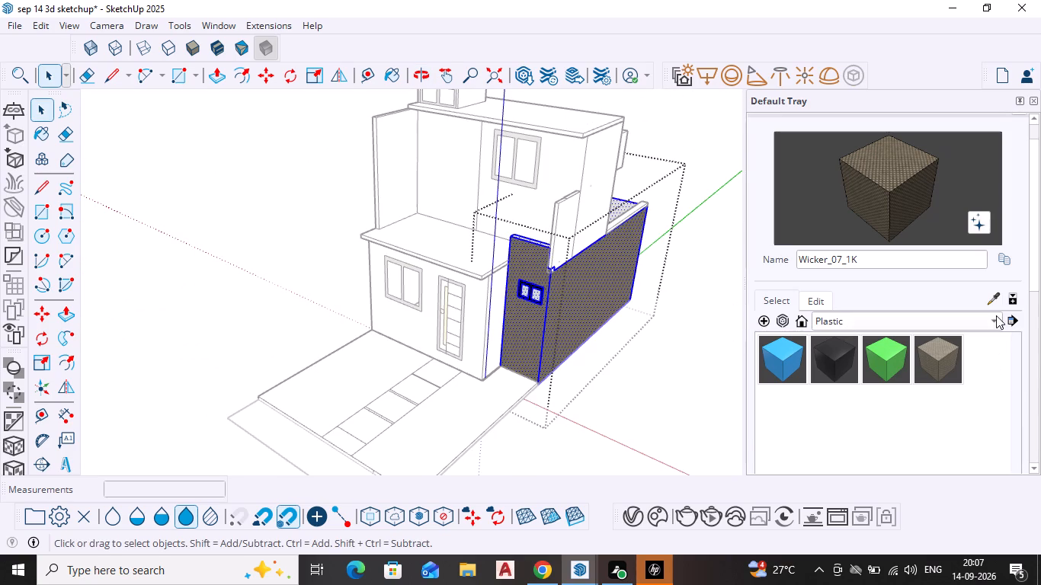
pyautogui.click(991, 318)
pyautogui.click(873, 282)
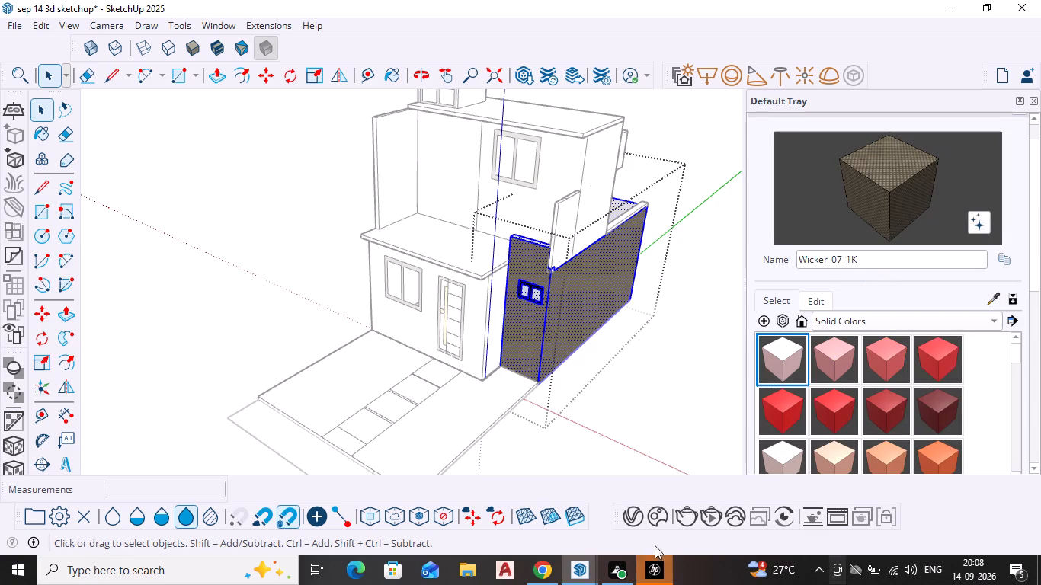
# Create a new Blend material in the V-Ray Asset Editor.
pyautogui.click(629, 516)
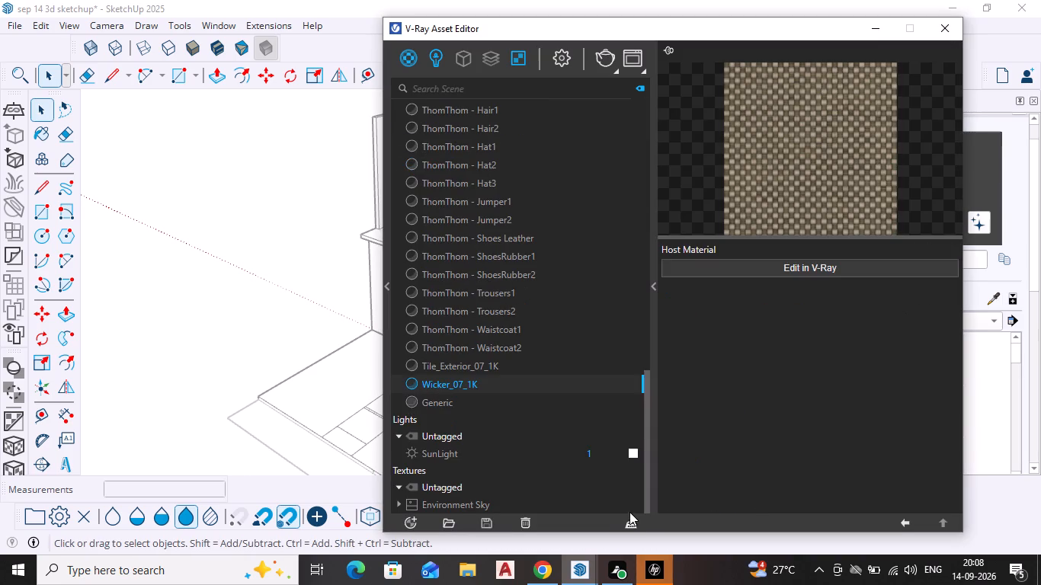
pyautogui.click(417, 526)
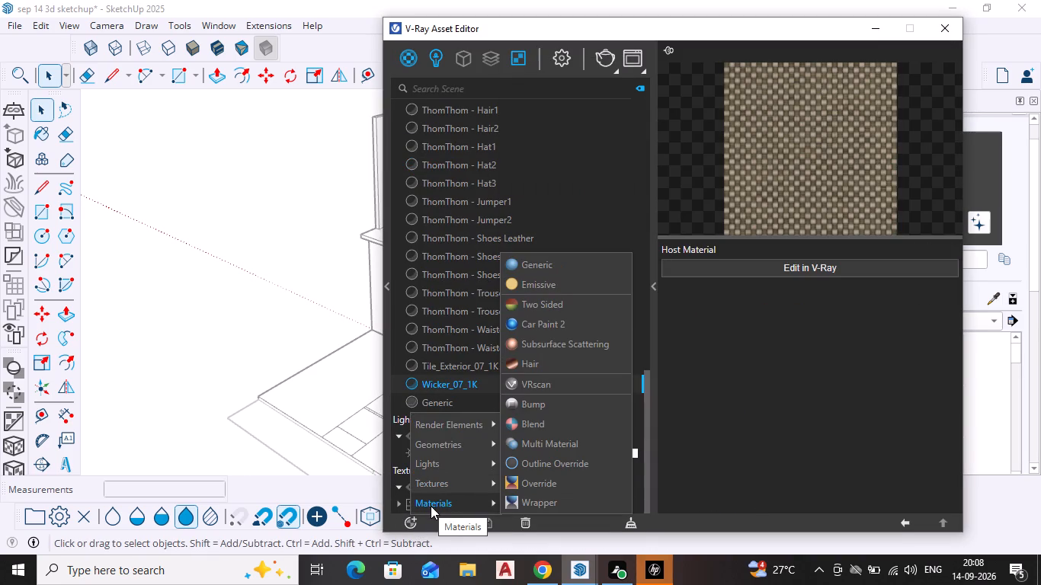
pyautogui.click(431, 506)
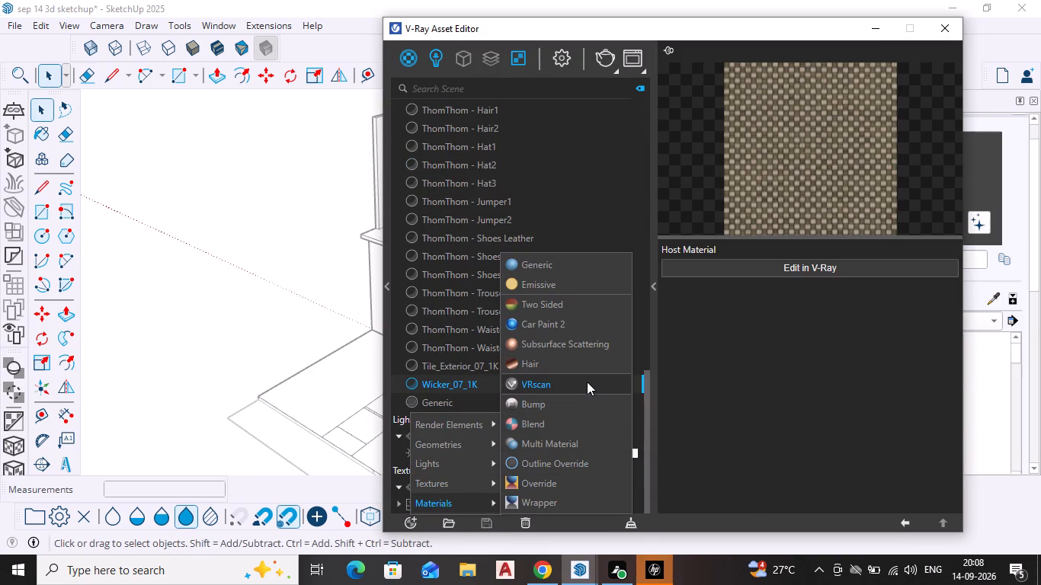
pyautogui.click(552, 430)
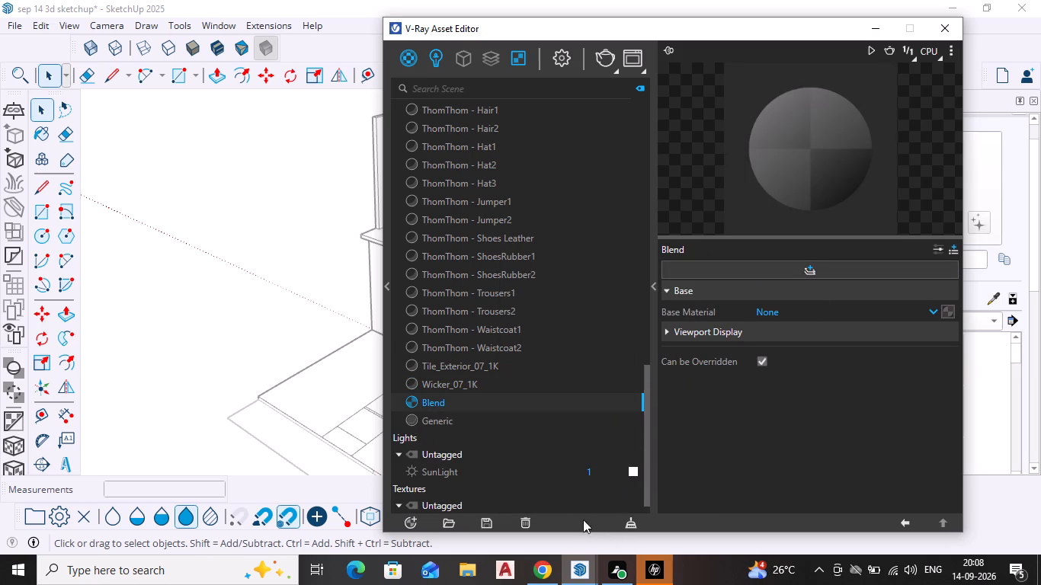
# Create a new Generic V-Ray material.
pyautogui.click(405, 524)
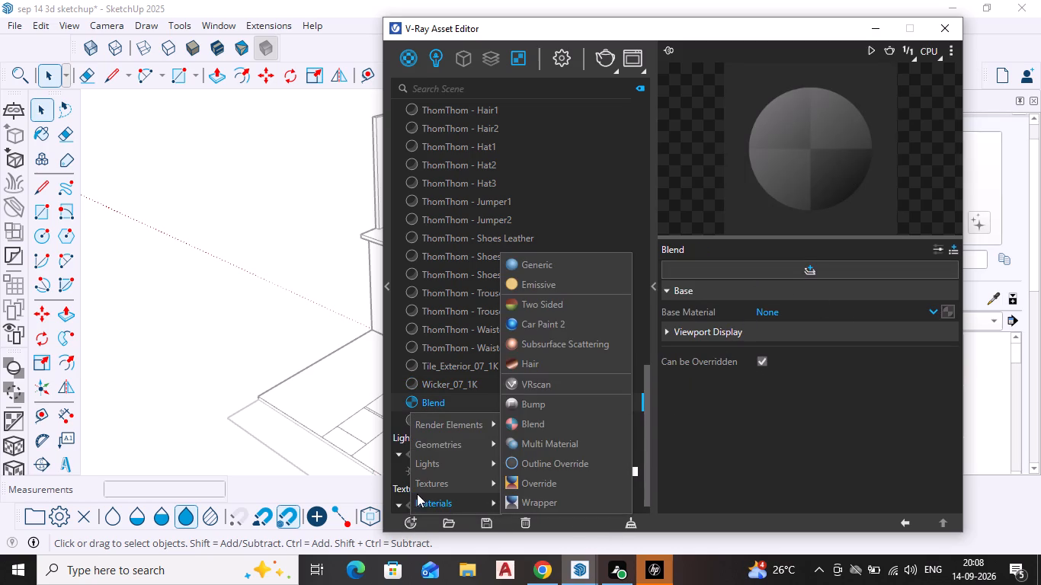
pyautogui.click(417, 494)
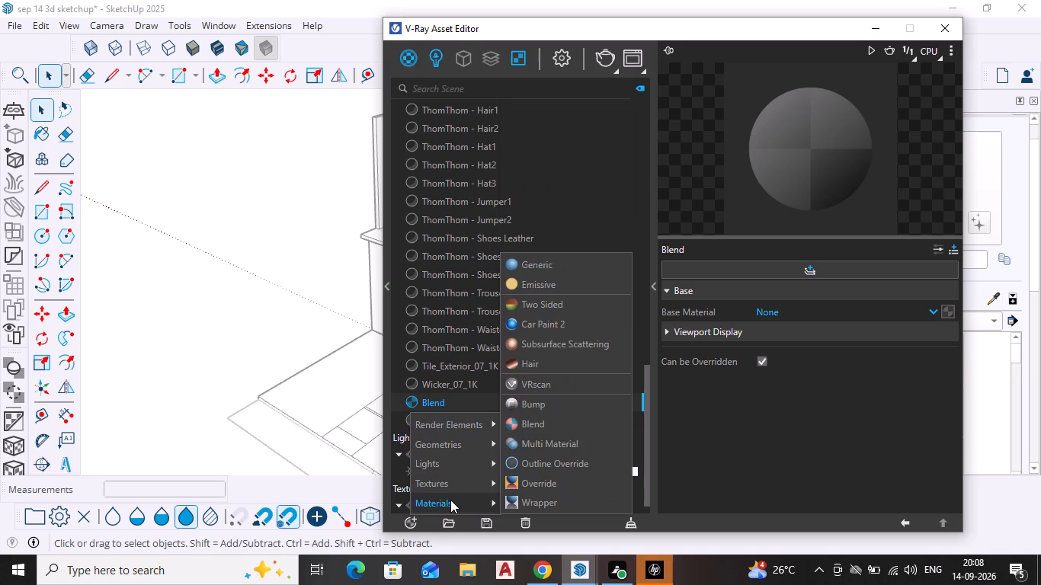
pyautogui.click(450, 503)
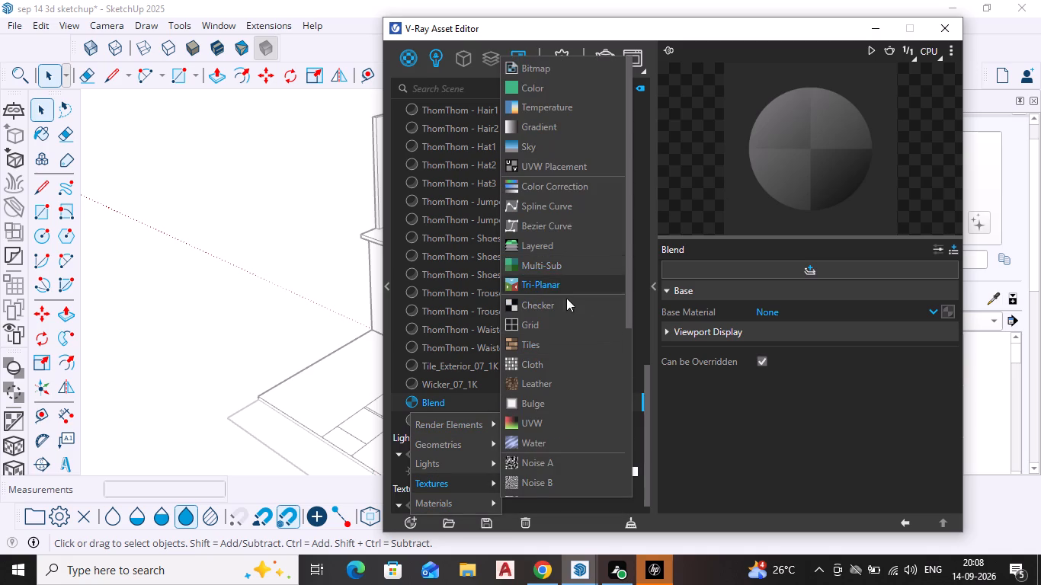
pyautogui.click(442, 510)
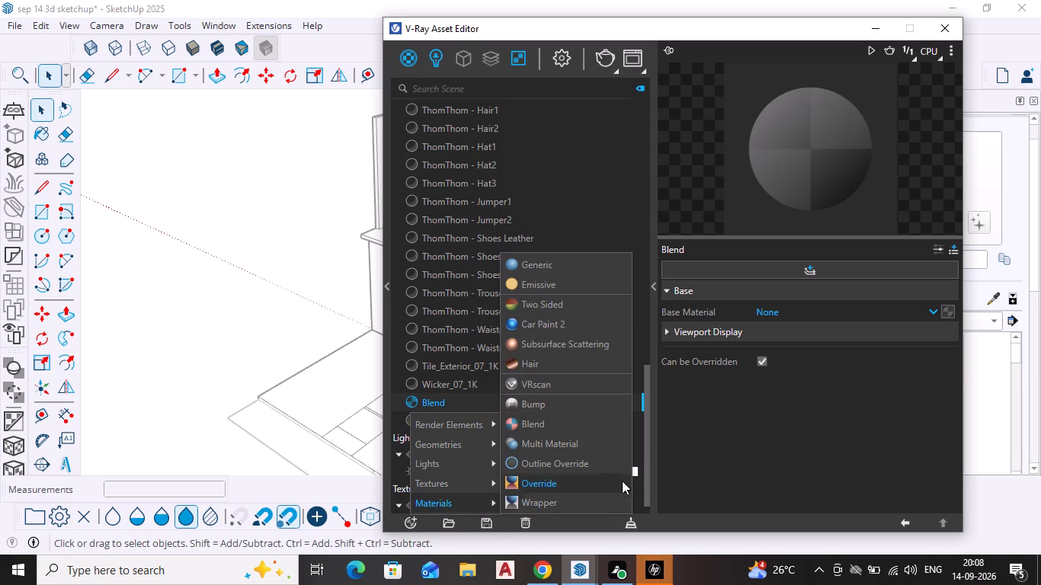
pyautogui.click(551, 267)
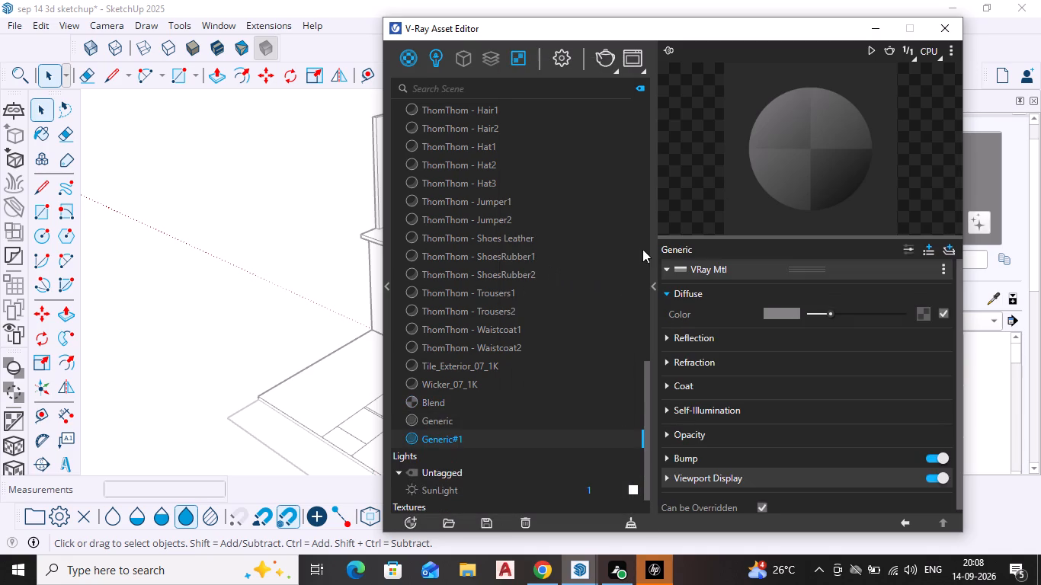
# Set the new Generic material's diffuse colour to a slightly brightened muted reddish brown and close the V-Ray Asset Editor.
pyautogui.scroll(3, 828, 315)
pyautogui.click(796, 309)
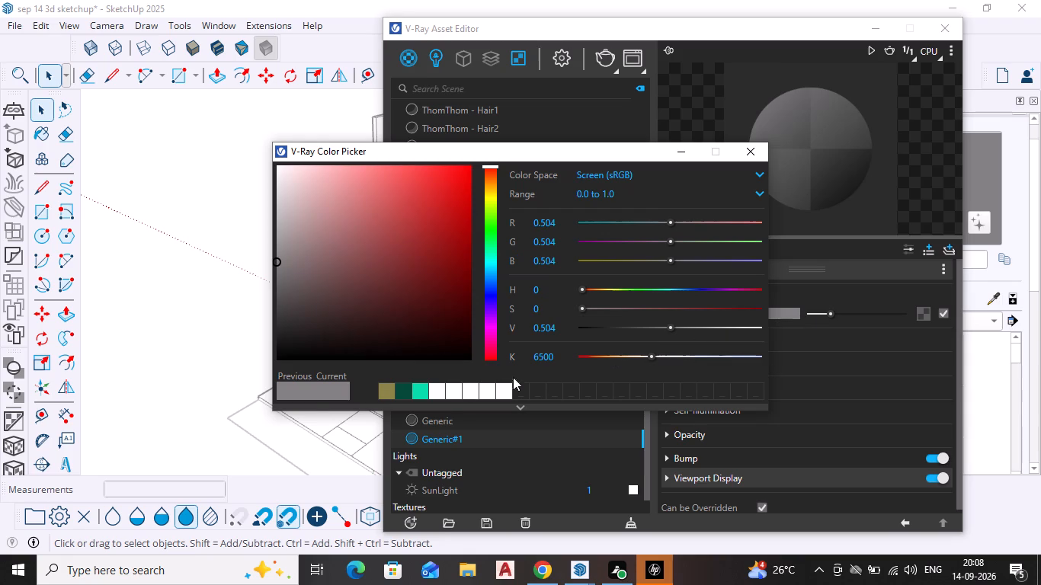
pyautogui.click(364, 334)
pyautogui.click(351, 319)
pyautogui.click(320, 293)
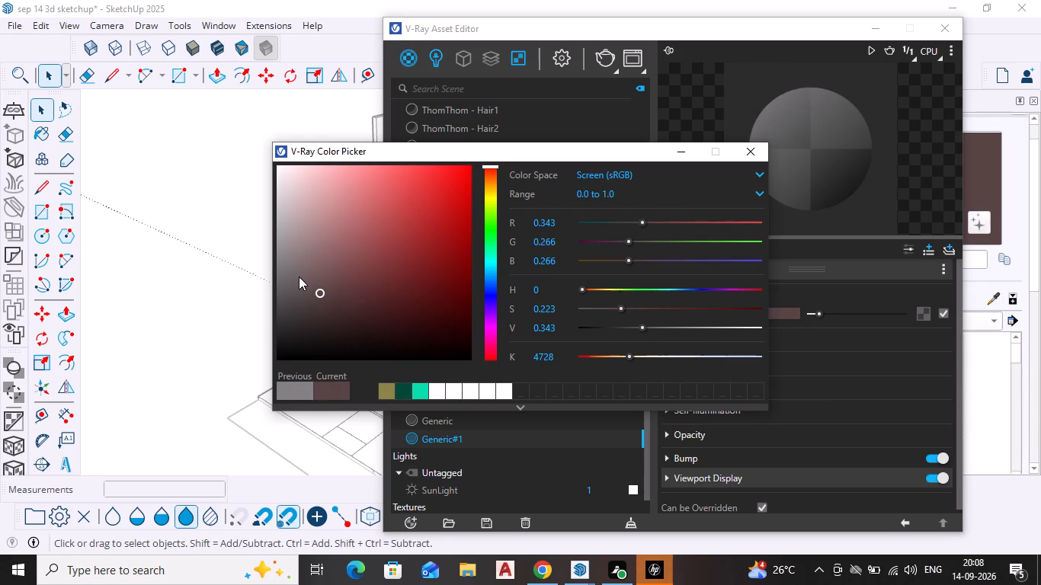
pyautogui.click(751, 155)
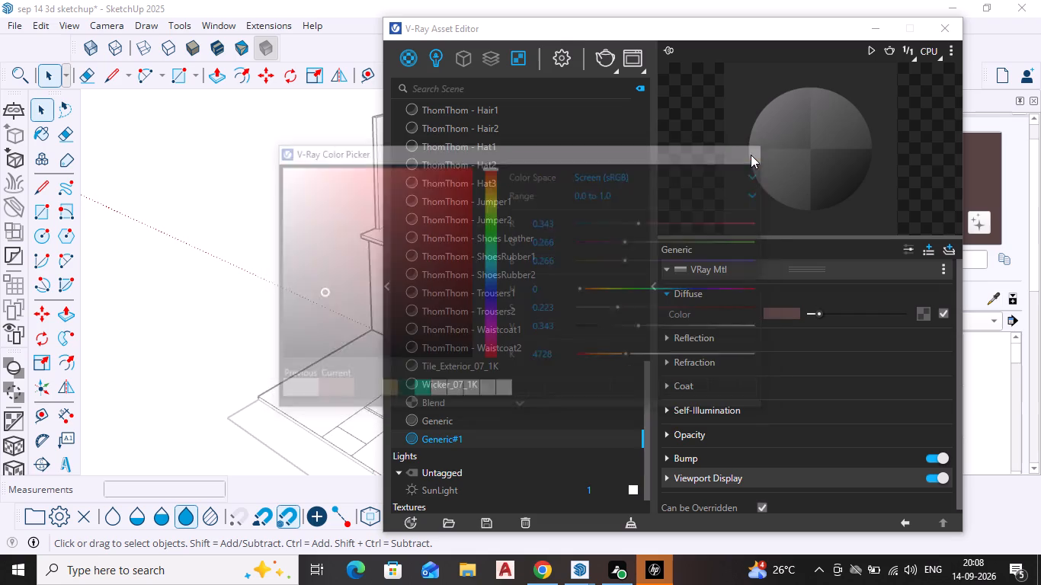
pyautogui.moveTo(817, 311); pyautogui.dragTo(917, 308)
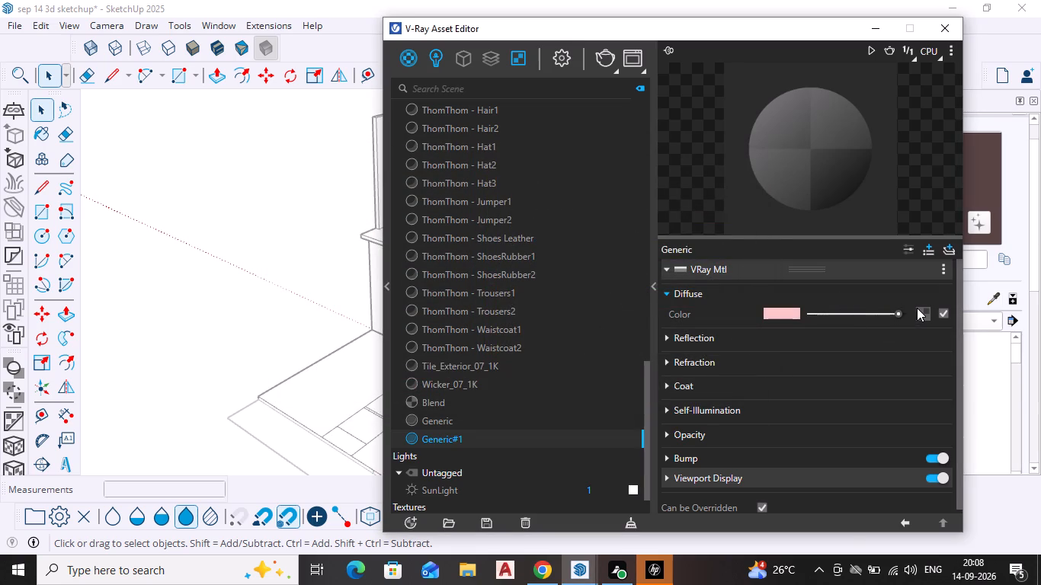
pyautogui.moveTo(917, 308); pyautogui.dragTo(819, 321)
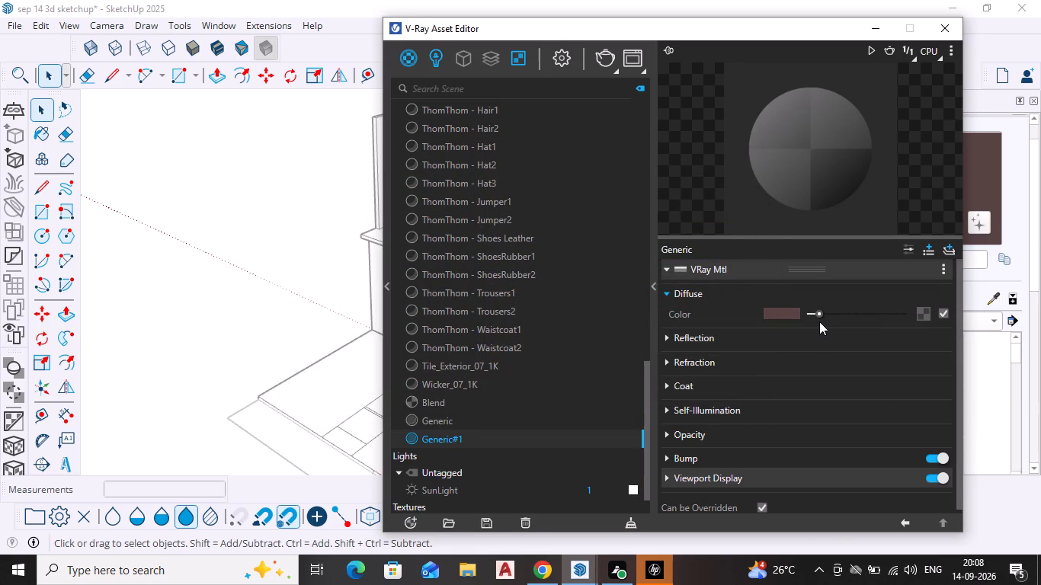
pyautogui.moveTo(819, 321); pyautogui.dragTo(826, 315)
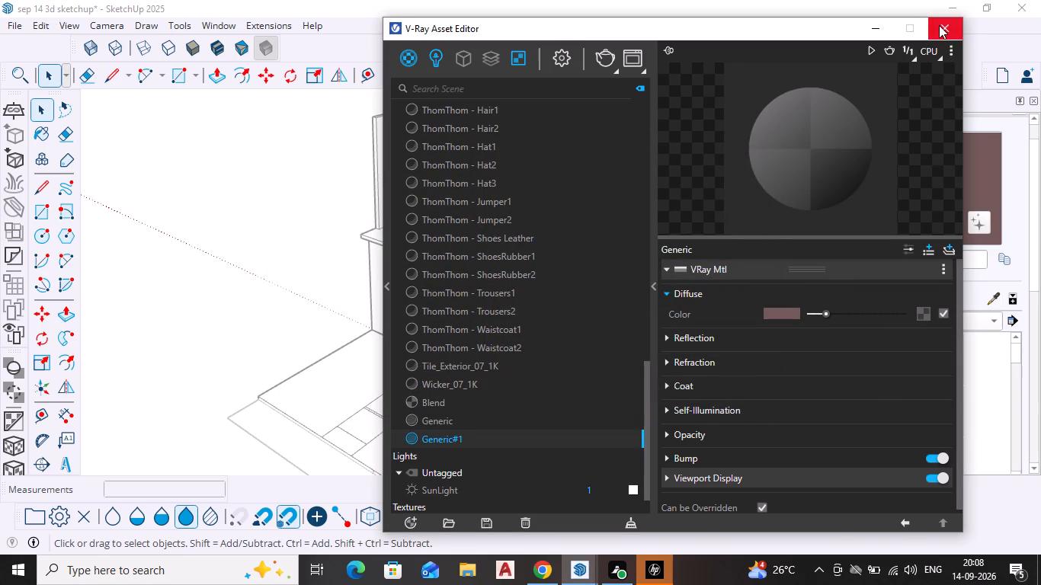
pyautogui.click(939, 25)
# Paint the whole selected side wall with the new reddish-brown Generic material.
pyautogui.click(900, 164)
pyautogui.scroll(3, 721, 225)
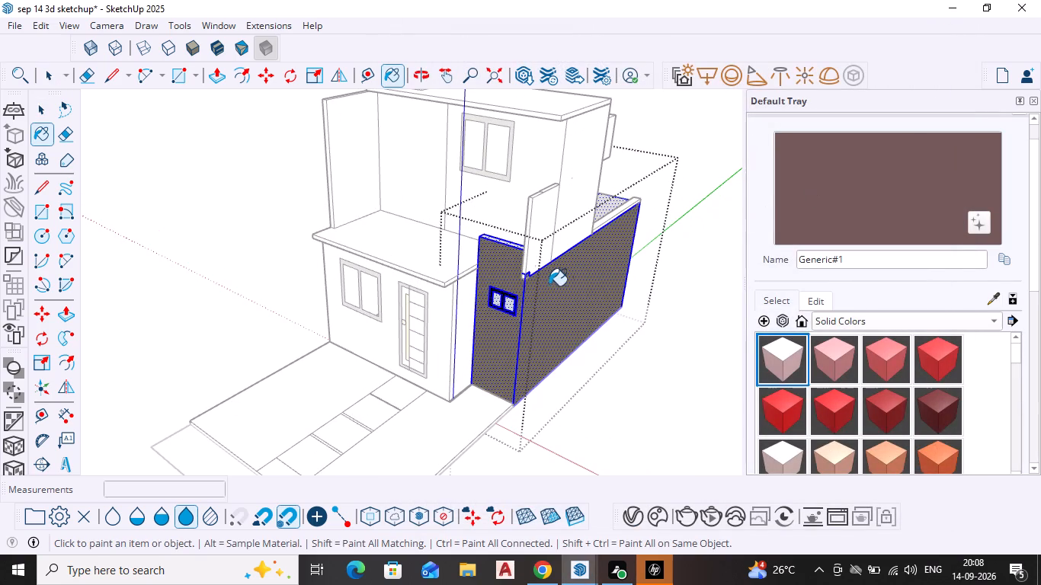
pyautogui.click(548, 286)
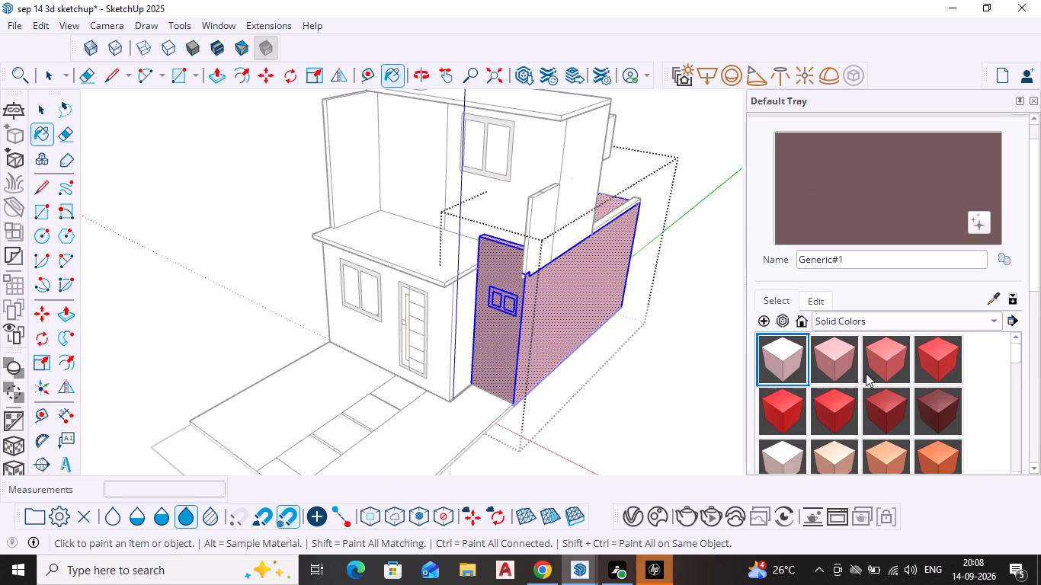
# Paint the whole selected side wall with M03_Pewter_Shine from the Solid Colors materials.
pyautogui.scroll(-5, 832, 357)
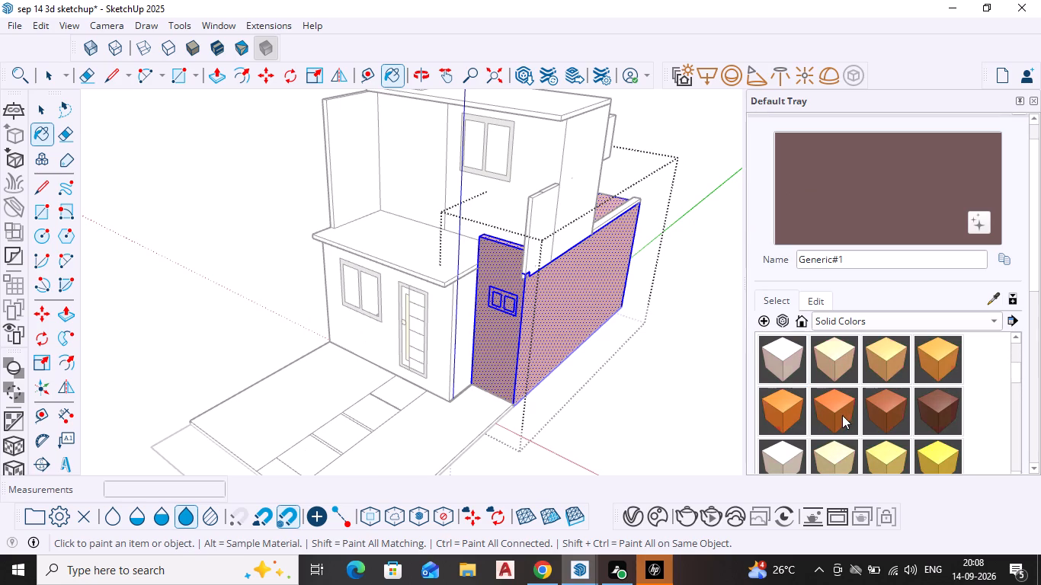
pyautogui.click(876, 409)
pyautogui.scroll(-3, 881, 408)
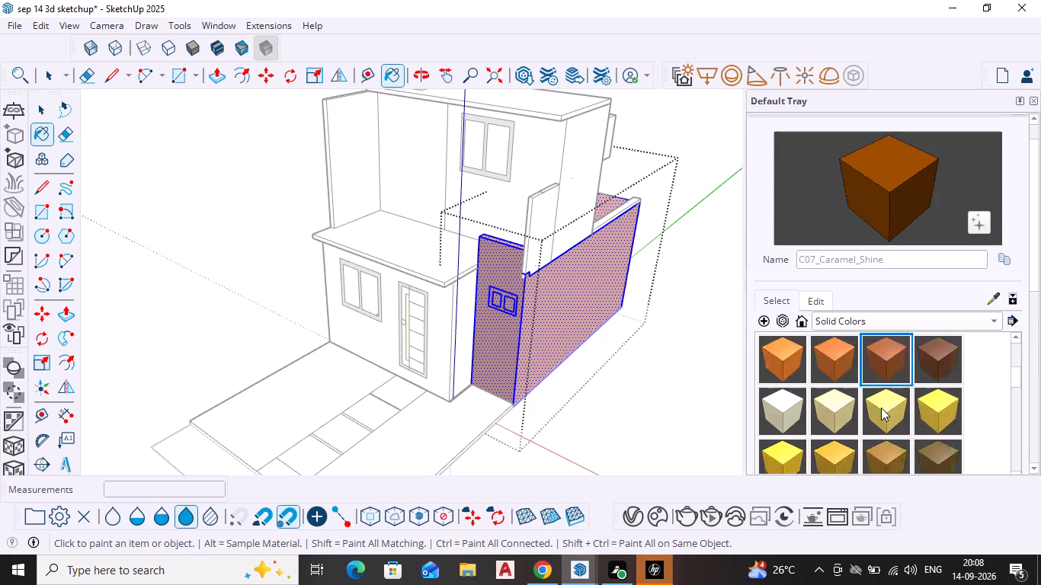
pyautogui.scroll(-8, 881, 411)
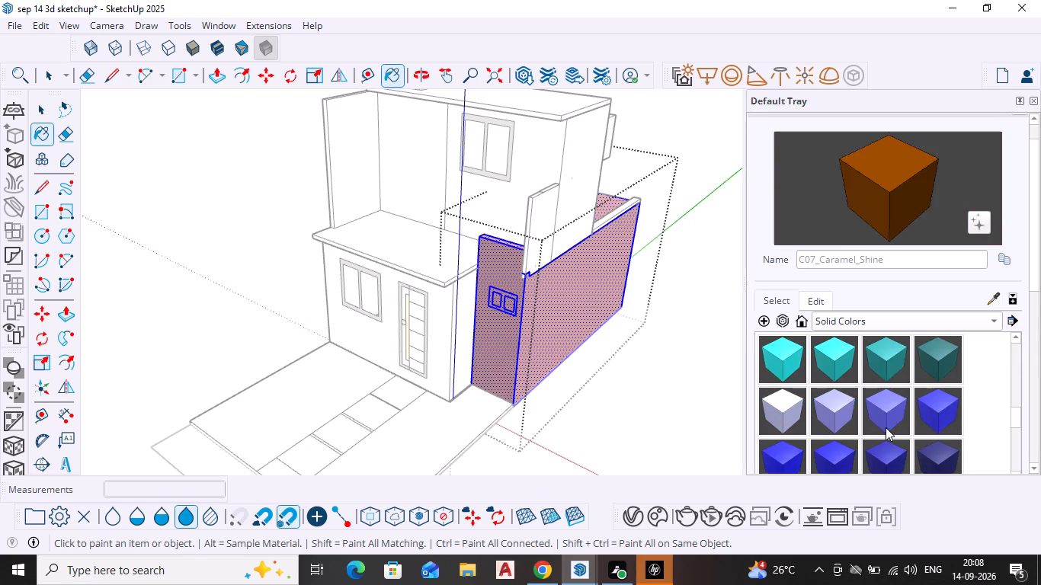
pyautogui.scroll(-9, 886, 427)
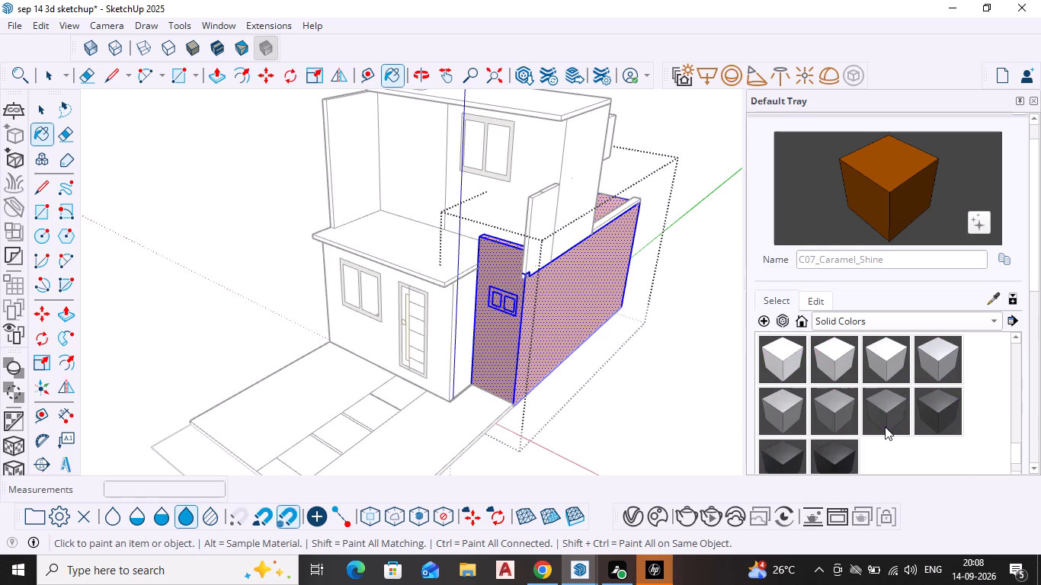
pyautogui.scroll(1, 886, 409)
pyautogui.click(934, 415)
pyautogui.click(546, 336)
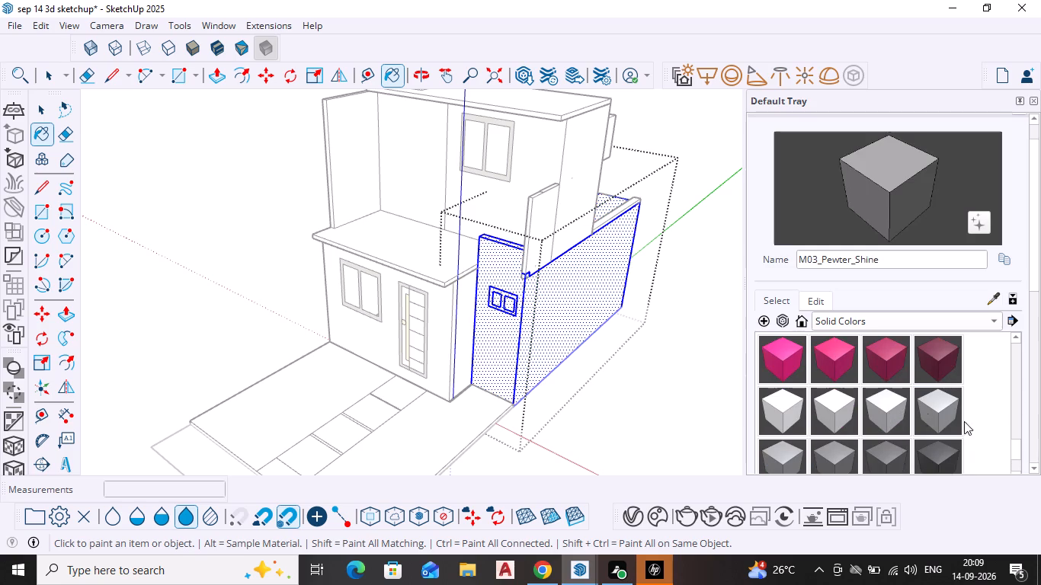
pyautogui.click(549, 328)
pyautogui.tripleClick(947, 412)
pyautogui.click(947, 411)
pyautogui.click(546, 311)
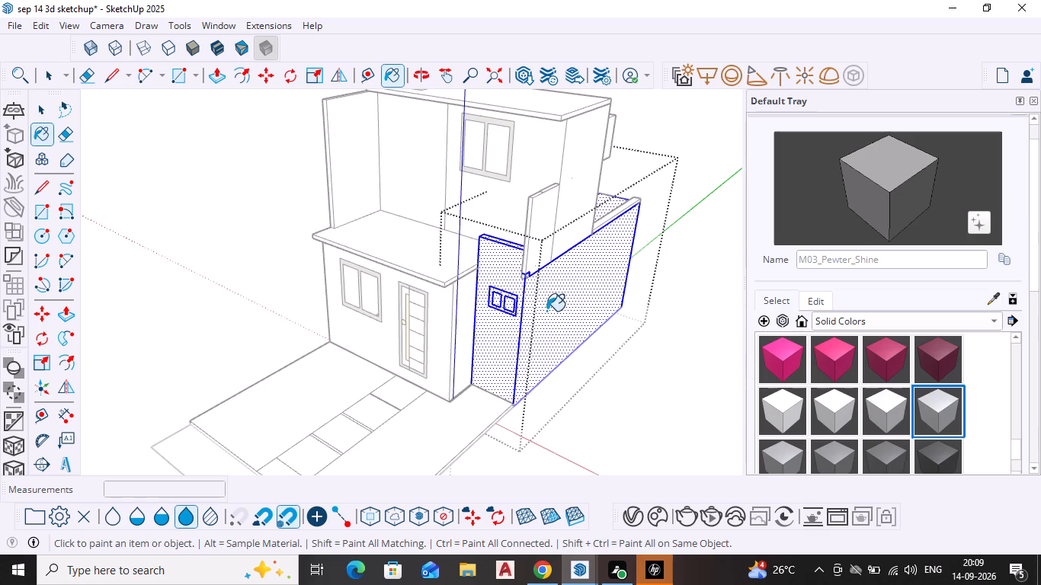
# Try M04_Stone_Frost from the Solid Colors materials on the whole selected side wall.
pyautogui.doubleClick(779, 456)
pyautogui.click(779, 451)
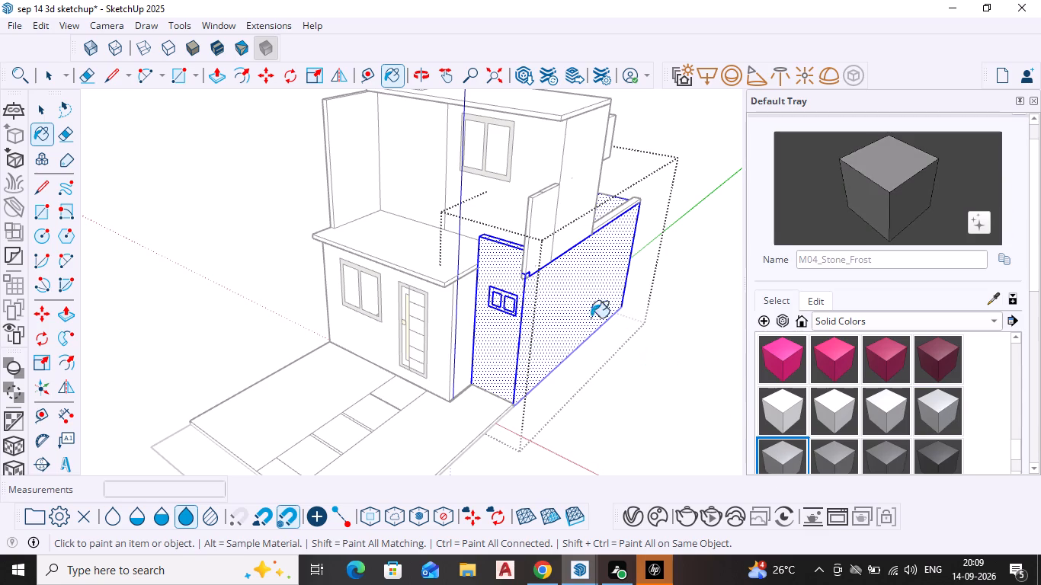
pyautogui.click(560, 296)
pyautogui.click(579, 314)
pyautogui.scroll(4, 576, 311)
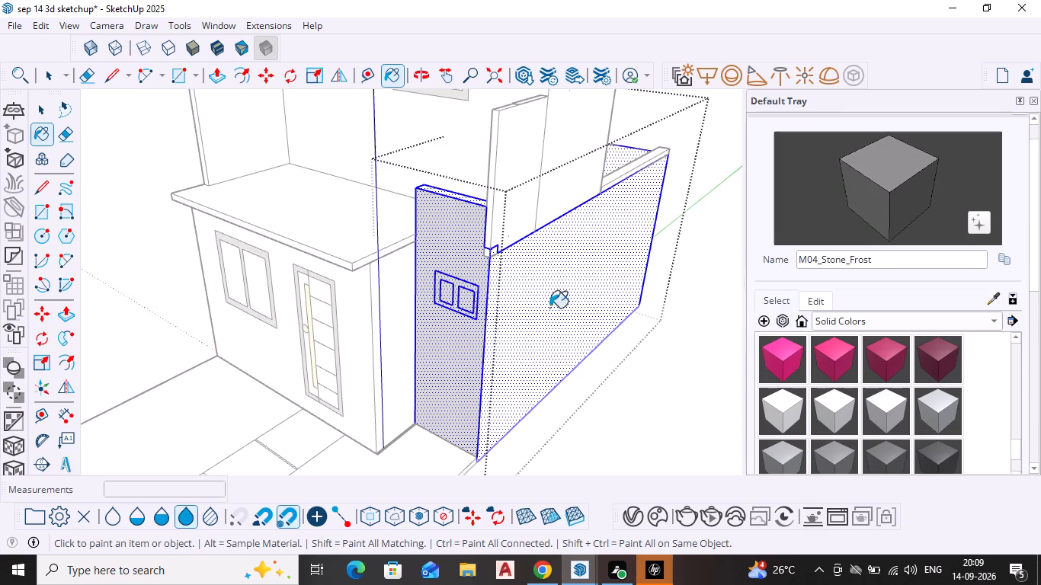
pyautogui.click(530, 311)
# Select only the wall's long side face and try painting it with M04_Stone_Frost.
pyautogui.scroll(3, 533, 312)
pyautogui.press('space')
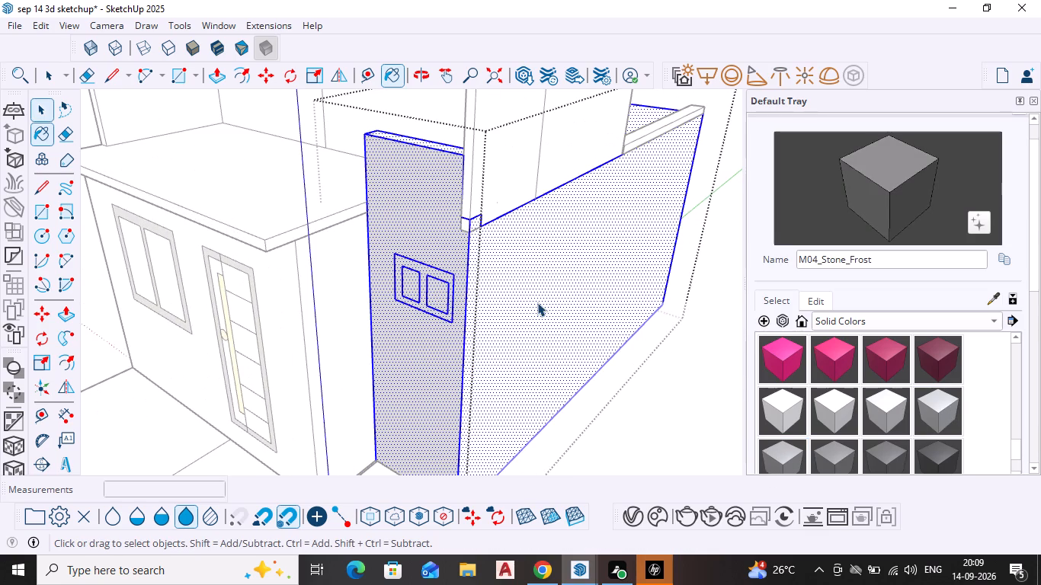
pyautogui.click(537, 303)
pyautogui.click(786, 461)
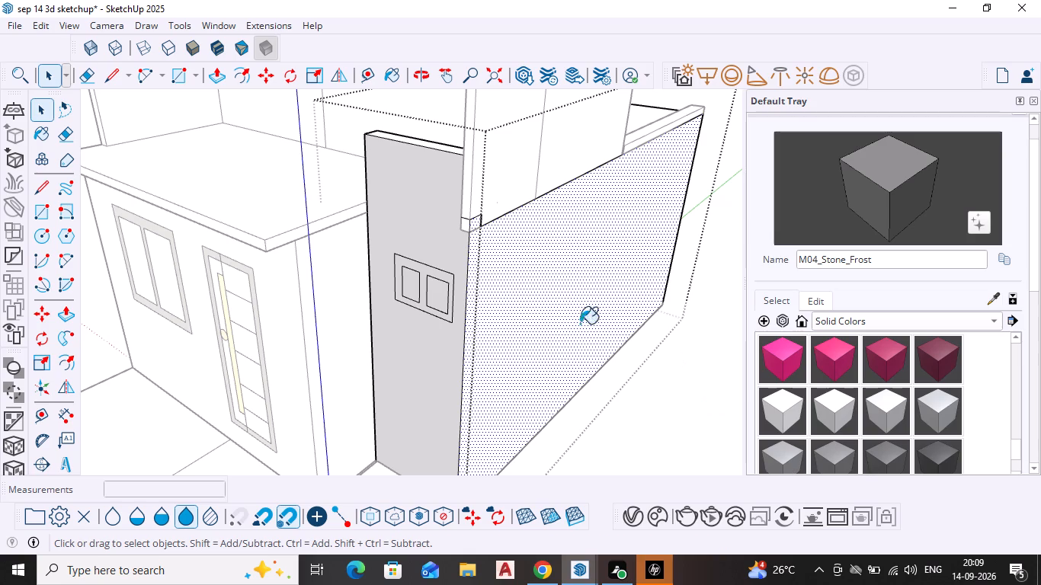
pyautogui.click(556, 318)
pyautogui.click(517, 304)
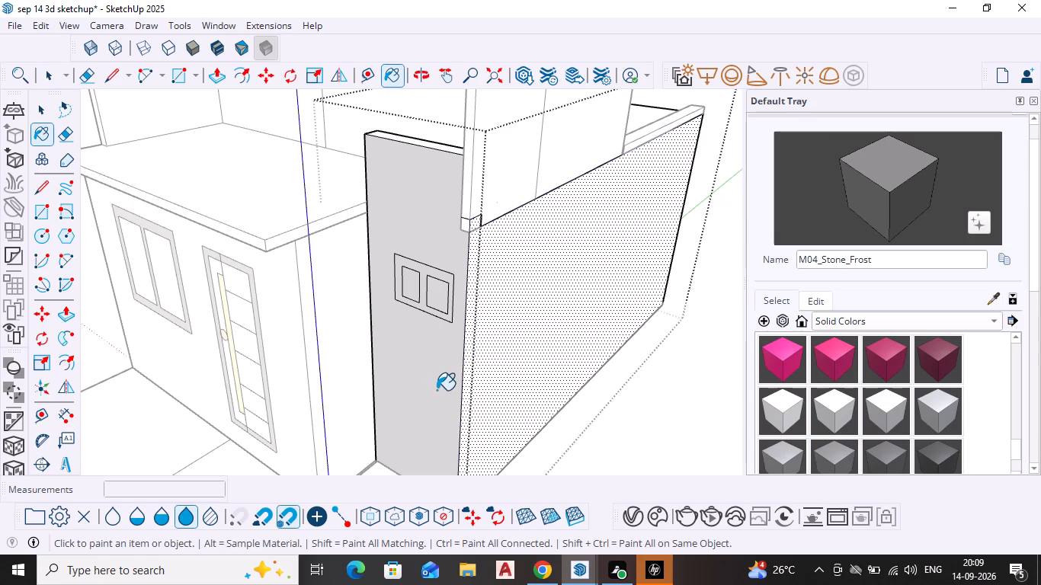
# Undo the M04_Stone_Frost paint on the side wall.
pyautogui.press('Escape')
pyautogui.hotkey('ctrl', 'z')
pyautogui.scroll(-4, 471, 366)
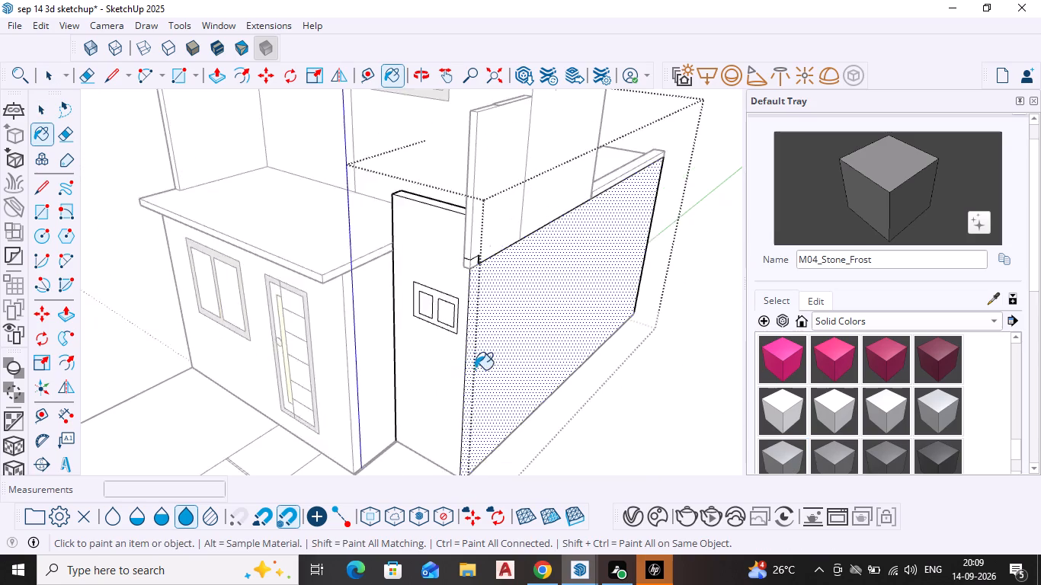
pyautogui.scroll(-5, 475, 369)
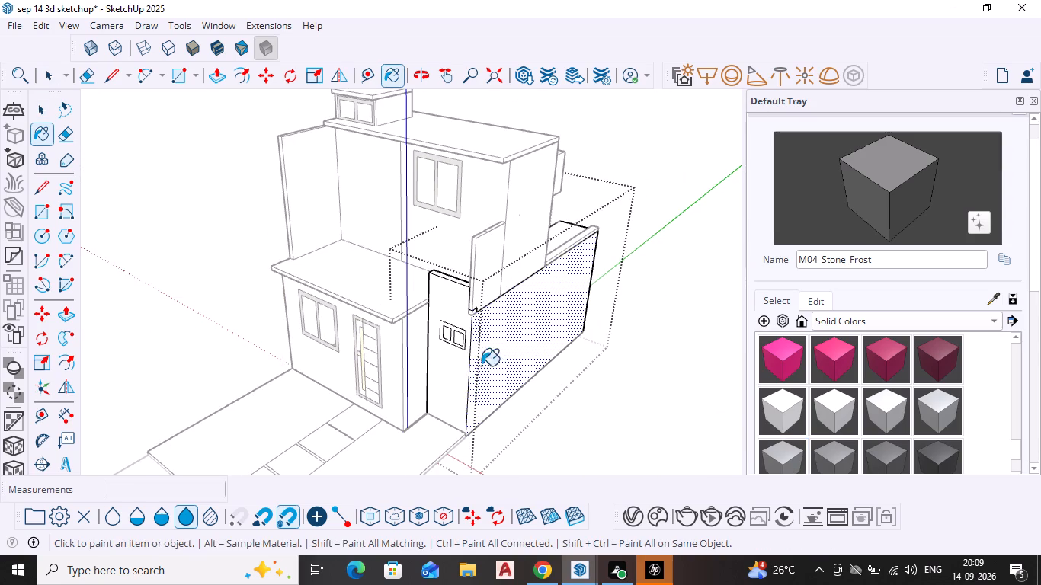
# Paint the side wall's narrow front face and its long side face with M04_Stone_Frost.
pyautogui.click(462, 369)
pyautogui.scroll(3, 497, 373)
pyautogui.click(498, 346)
pyautogui.scroll(4, 500, 352)
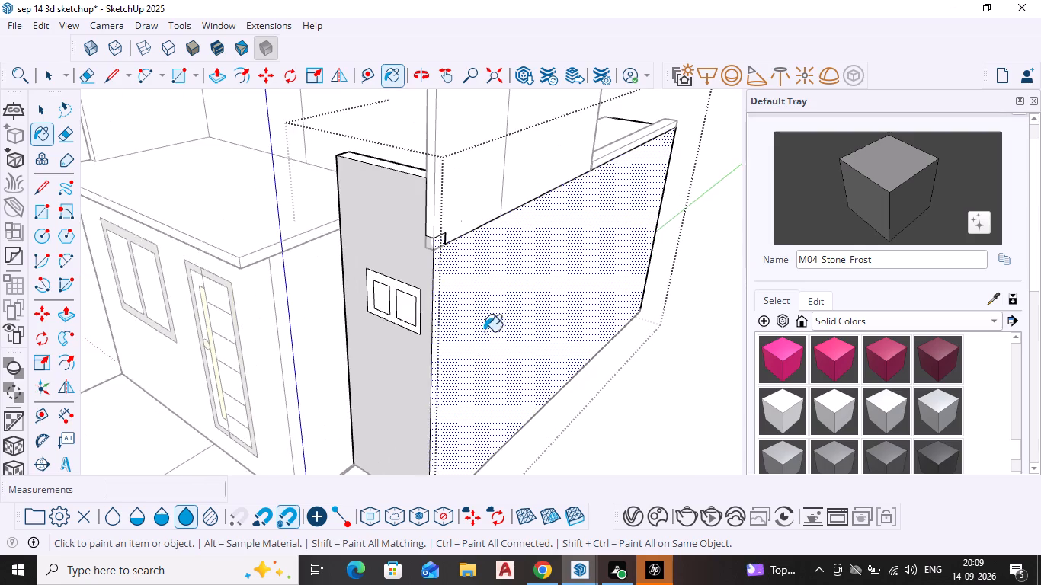
pyautogui.moveTo(450, 339); pyautogui.dragTo(368, 308, button='middle')
pyautogui.click(389, 291)
pyautogui.tripleClick(389, 290)
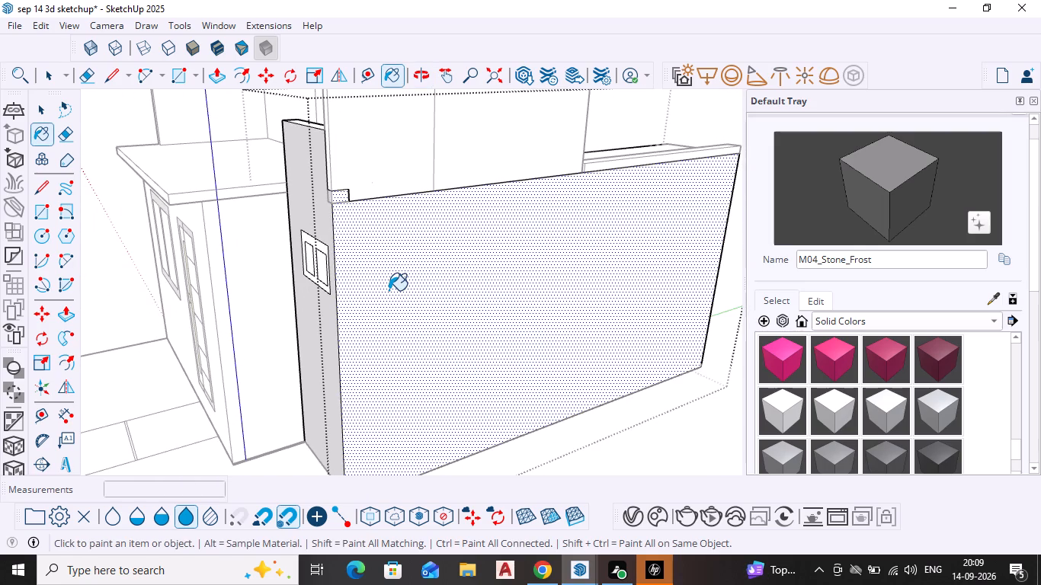
pyautogui.press('Escape')
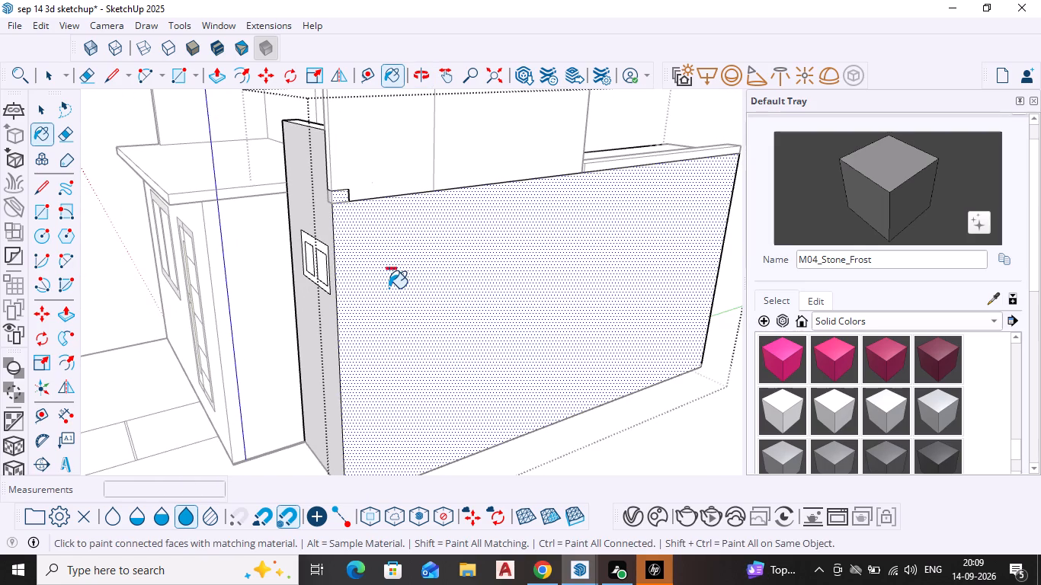
pyautogui.scroll(-9, 392, 292)
pyautogui.press('space')
pyautogui.doubleClick(636, 381)
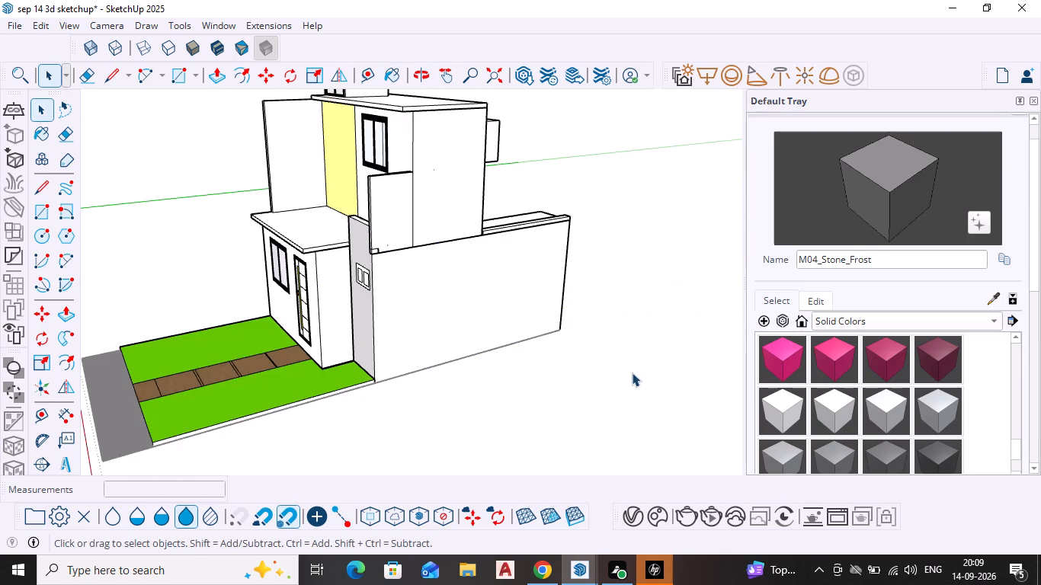
# Select all connected faces of the side wall and paint them with M04_Stone_Frost, including its small window.
pyautogui.moveTo(465, 337); pyautogui.dragTo(684, 311, button='middle')
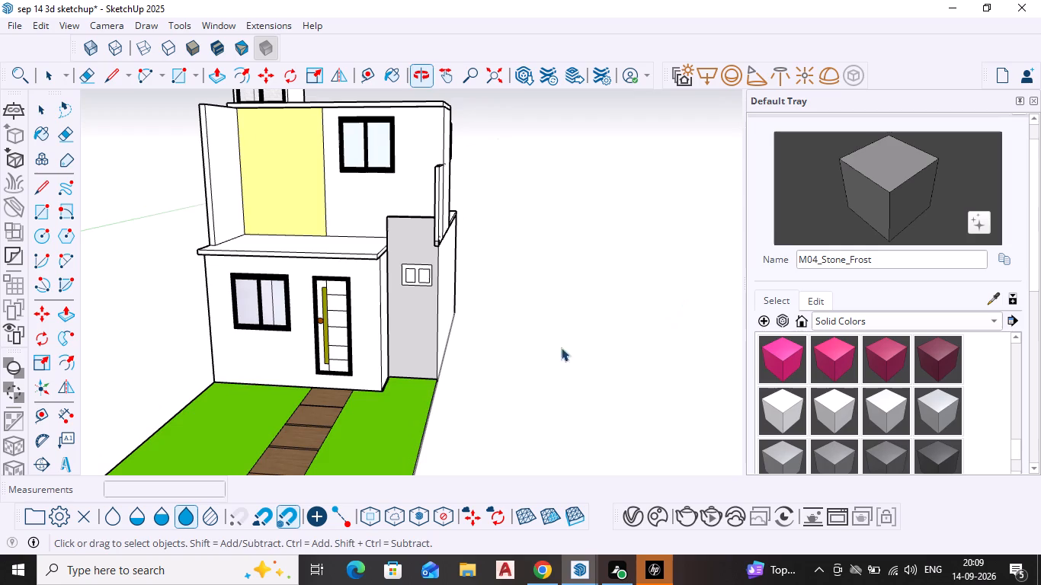
pyautogui.scroll(-1, 505, 336)
pyautogui.moveTo(505, 334); pyautogui.dragTo(245, 332, button='middle')
pyautogui.click(429, 312)
pyautogui.scroll(4, 455, 317)
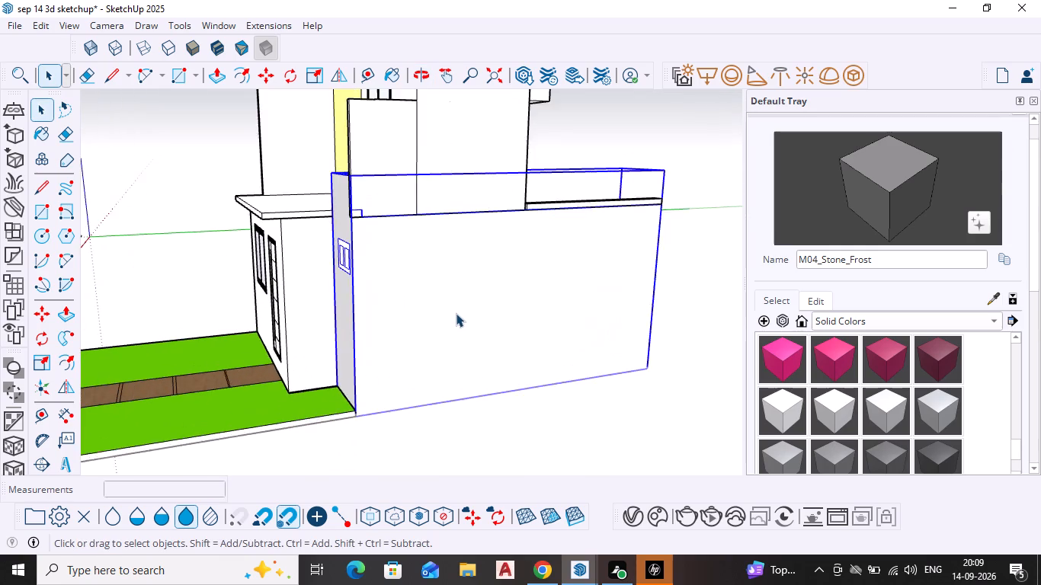
pyautogui.scroll(4, 456, 313)
pyautogui.click(456, 309)
pyautogui.tripleClick(456, 308)
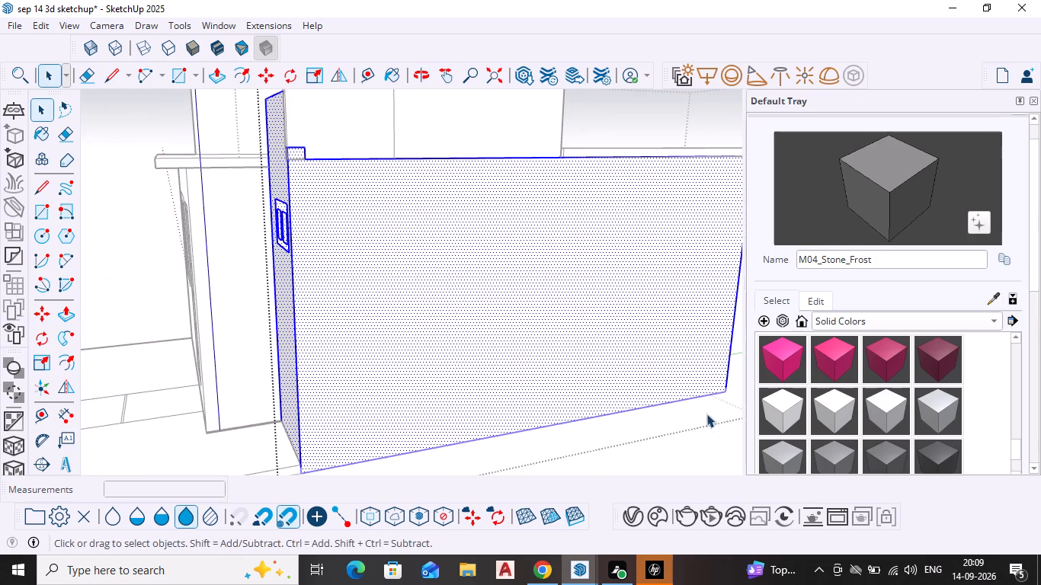
pyautogui.click(773, 459)
pyautogui.click(501, 299)
pyautogui.click(501, 299)
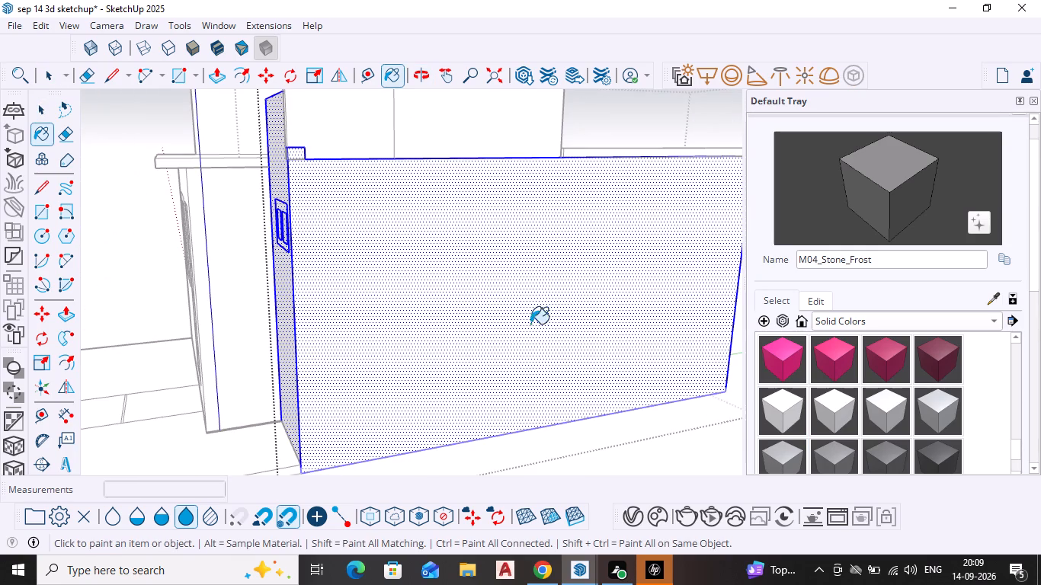
pyautogui.scroll(-3, 553, 333)
pyautogui.moveTo(553, 333); pyautogui.dragTo(299, 346, button='middle')
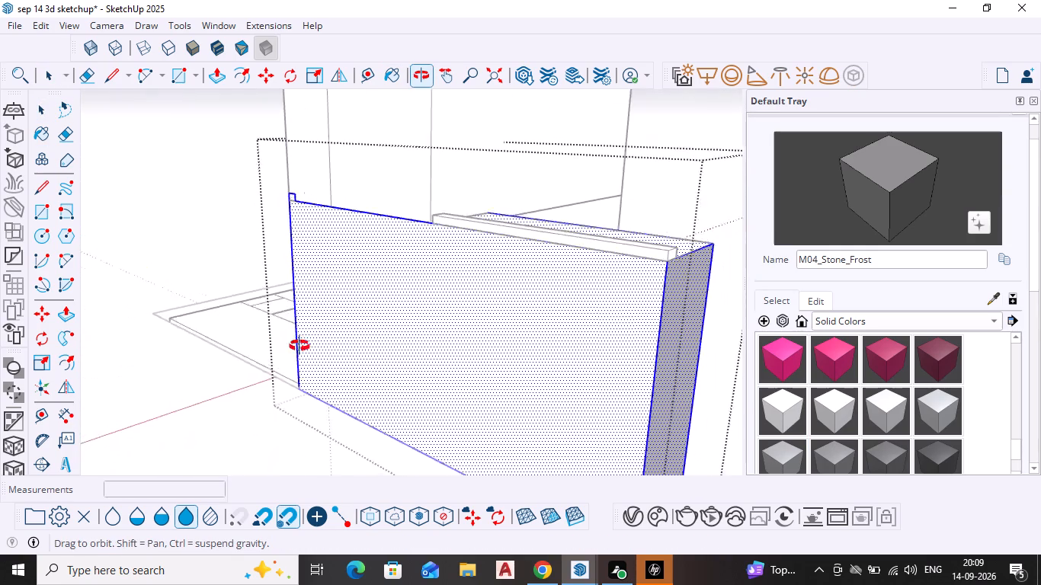
pyautogui.moveTo(299, 346); pyautogui.dragTo(741, 383, button='middle')
pyautogui.moveTo(398, 324); pyautogui.dragTo(507, 361, button='middle')
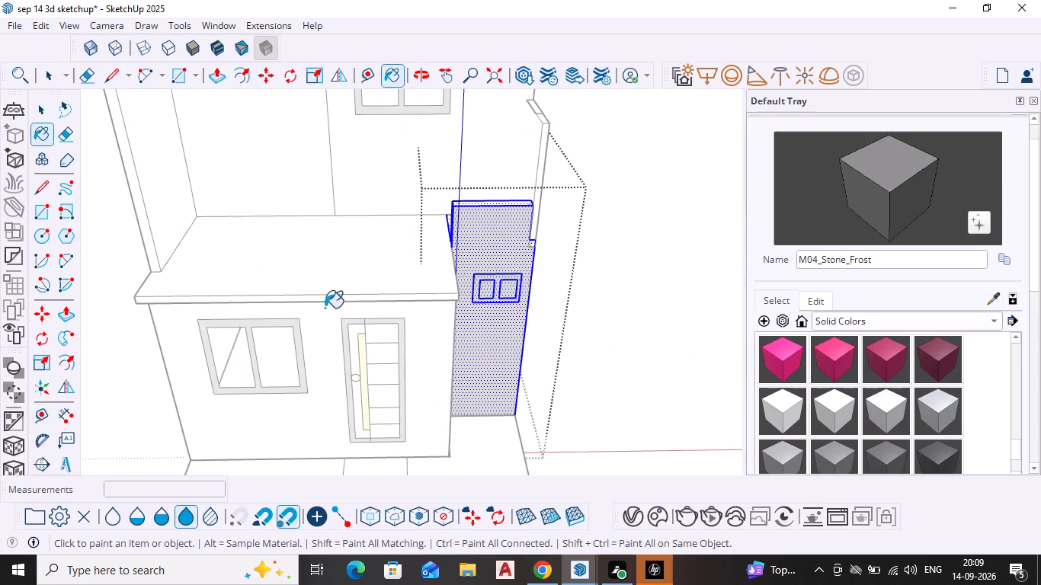
pyautogui.click(315, 271)
pyautogui.press('Escape')
pyautogui.press('space')
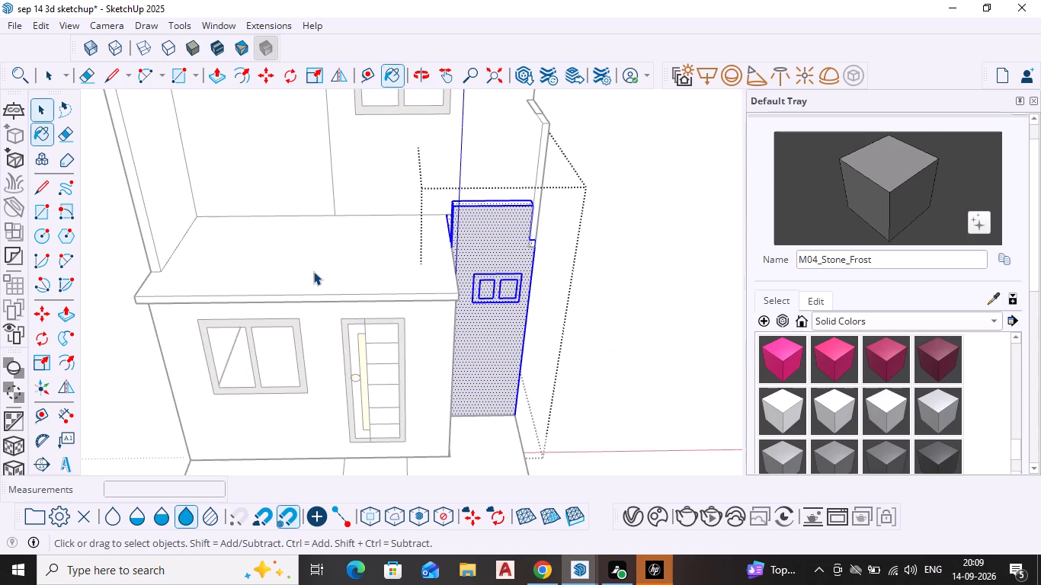
pyautogui.press('space')
pyautogui.press('space')
pyautogui.press('space')
pyautogui.press('Escape')
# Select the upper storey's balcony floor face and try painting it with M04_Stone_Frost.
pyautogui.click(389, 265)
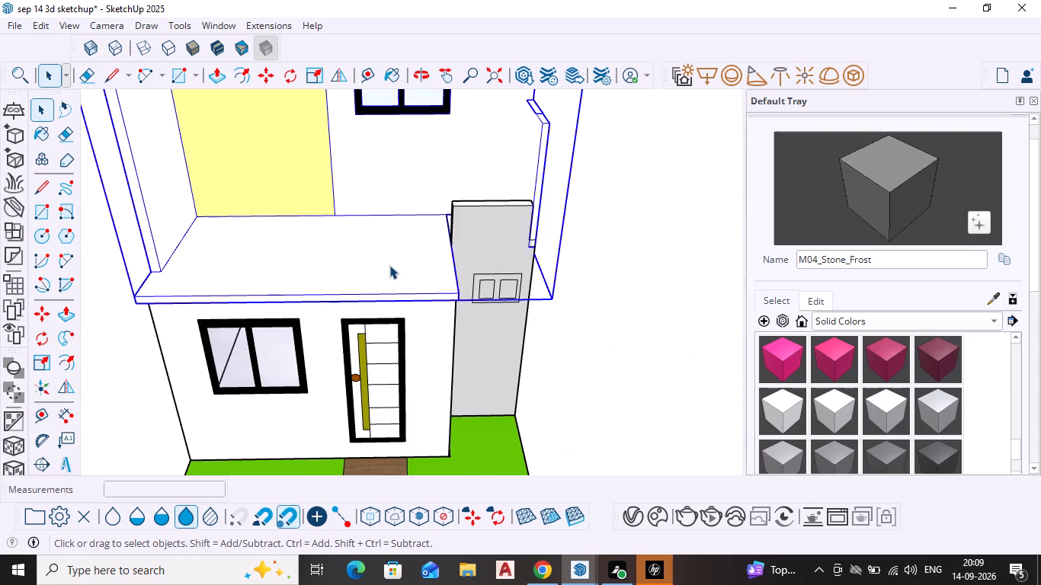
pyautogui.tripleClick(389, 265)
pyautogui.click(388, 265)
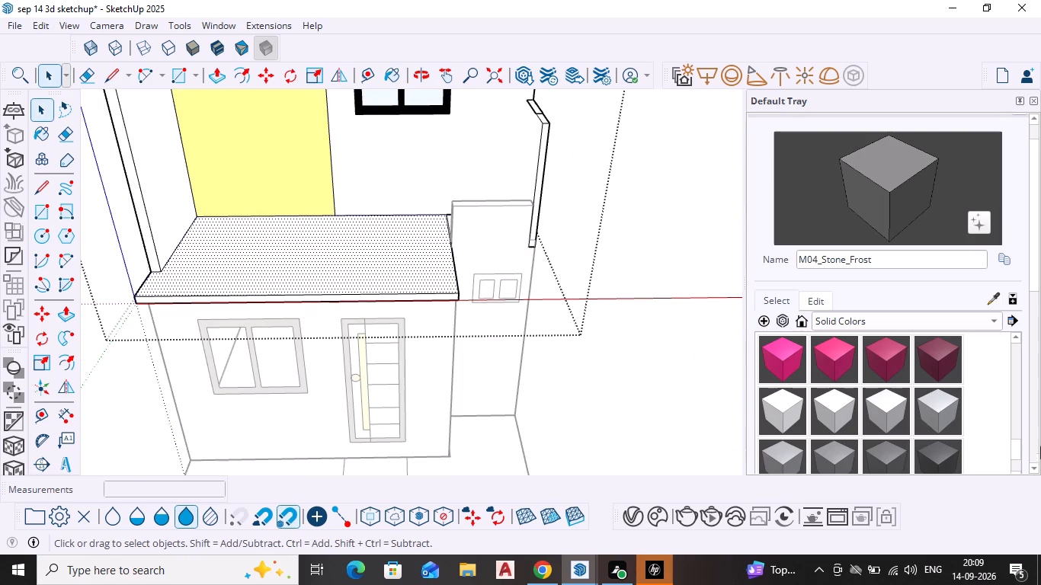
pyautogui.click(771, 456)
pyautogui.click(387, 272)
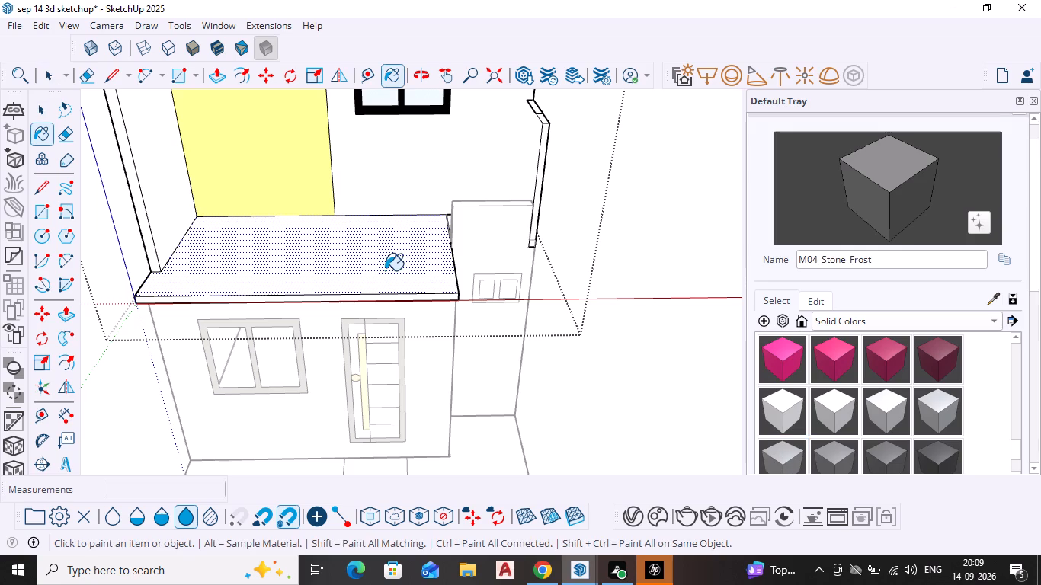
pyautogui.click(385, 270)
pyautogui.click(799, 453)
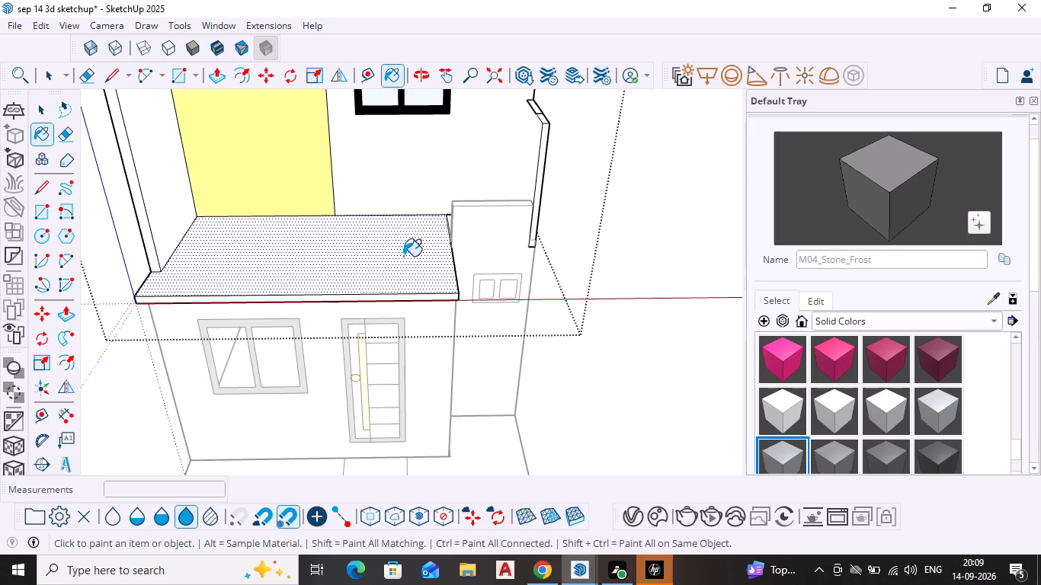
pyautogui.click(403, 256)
# Paint the balcony floor face with M05_Graphite_Haze from the Solid Colors materials.
pyautogui.click(841, 455)
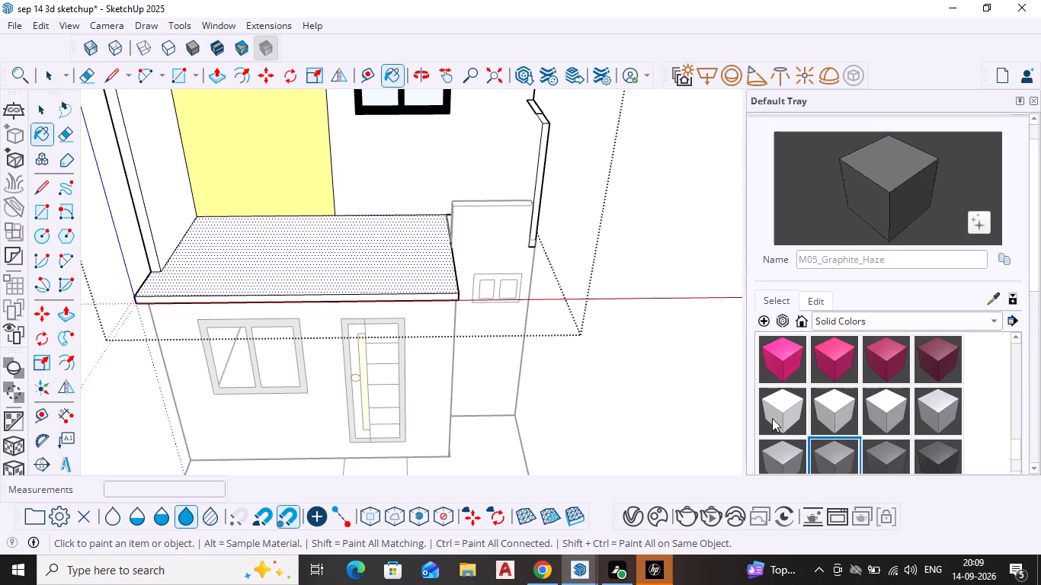
pyautogui.click(412, 256)
pyautogui.scroll(-2, 649, 333)
pyautogui.press('Escape')
pyautogui.press('space')
pyautogui.scroll(-1, 663, 290)
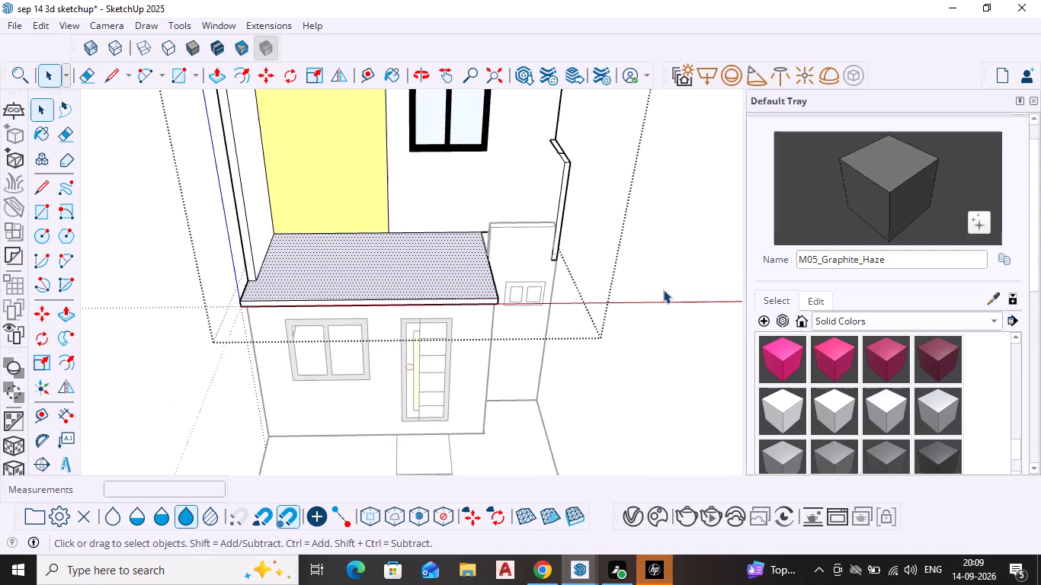
pyautogui.scroll(-2, 663, 289)
pyautogui.press('space')
pyautogui.press('Escape')
pyautogui.scroll(-1, 662, 286)
# Paint the inner face of the balcony's tall side wall, next to the yellow panel, with M05_Graphite_Haze.
pyautogui.moveTo(662, 286); pyautogui.dragTo(502, 300, button='middle')
pyautogui.tripleClick(303, 186)
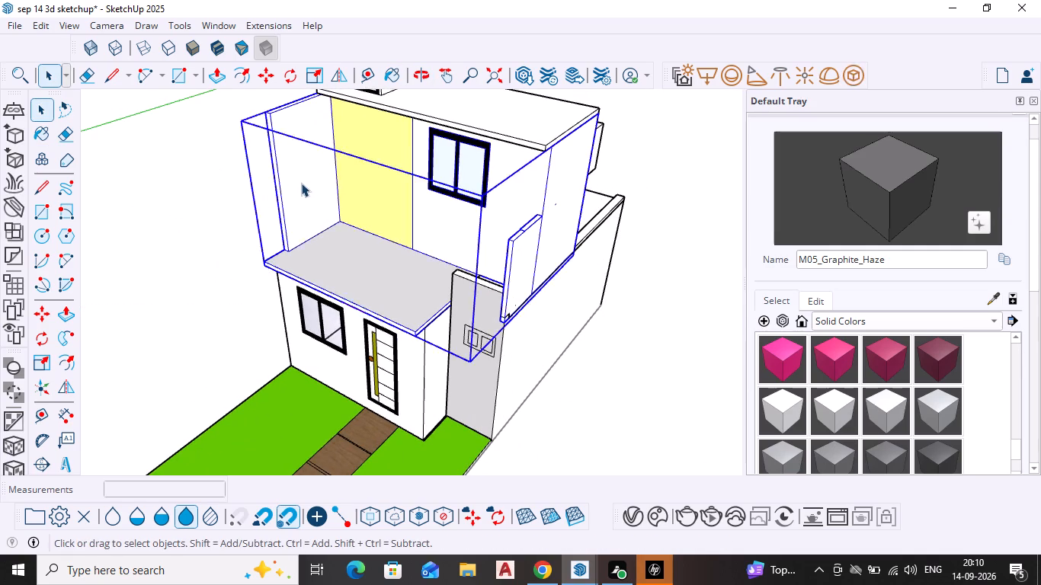
pyautogui.doubleClick(301, 182)
pyautogui.click(300, 179)
pyautogui.click(302, 178)
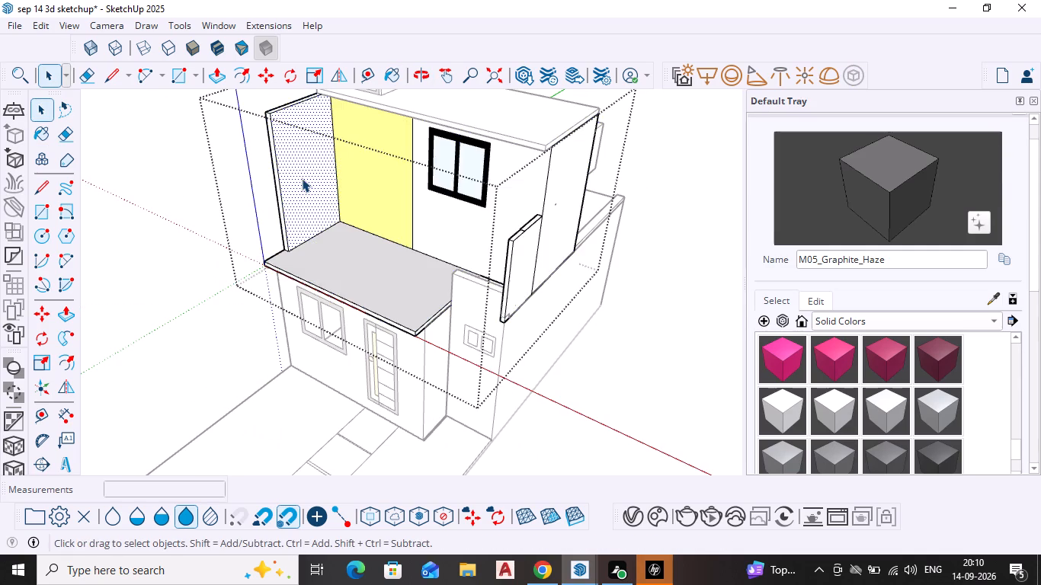
pyautogui.scroll(3, 304, 178)
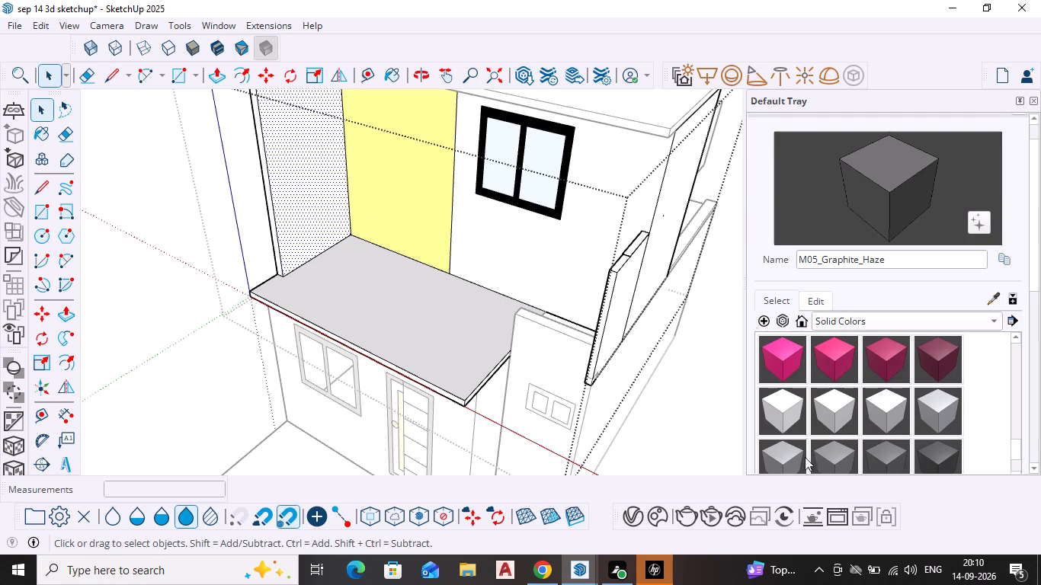
pyautogui.click(812, 455)
pyautogui.click(303, 168)
pyautogui.scroll(-8, 304, 168)
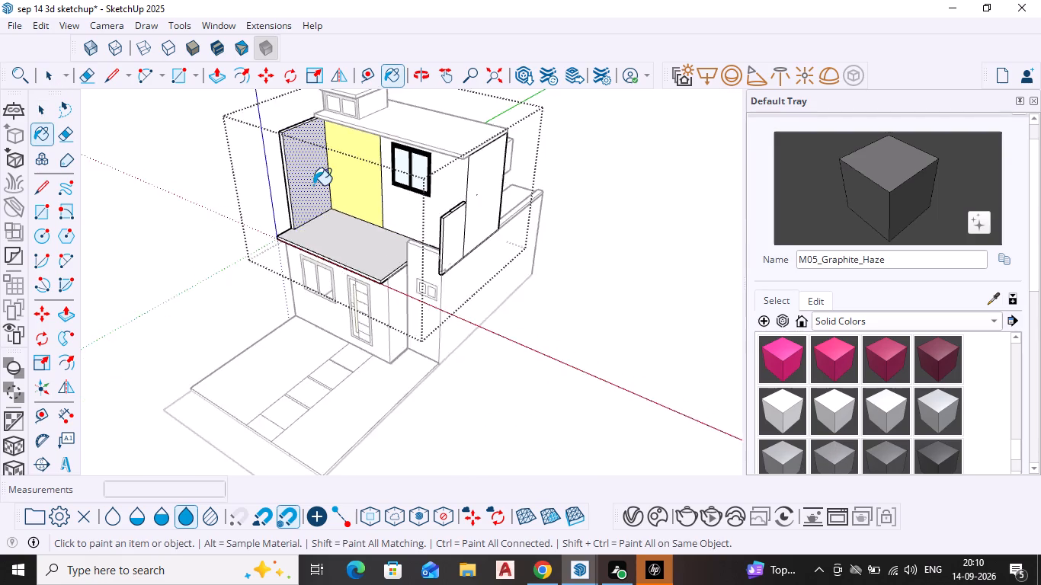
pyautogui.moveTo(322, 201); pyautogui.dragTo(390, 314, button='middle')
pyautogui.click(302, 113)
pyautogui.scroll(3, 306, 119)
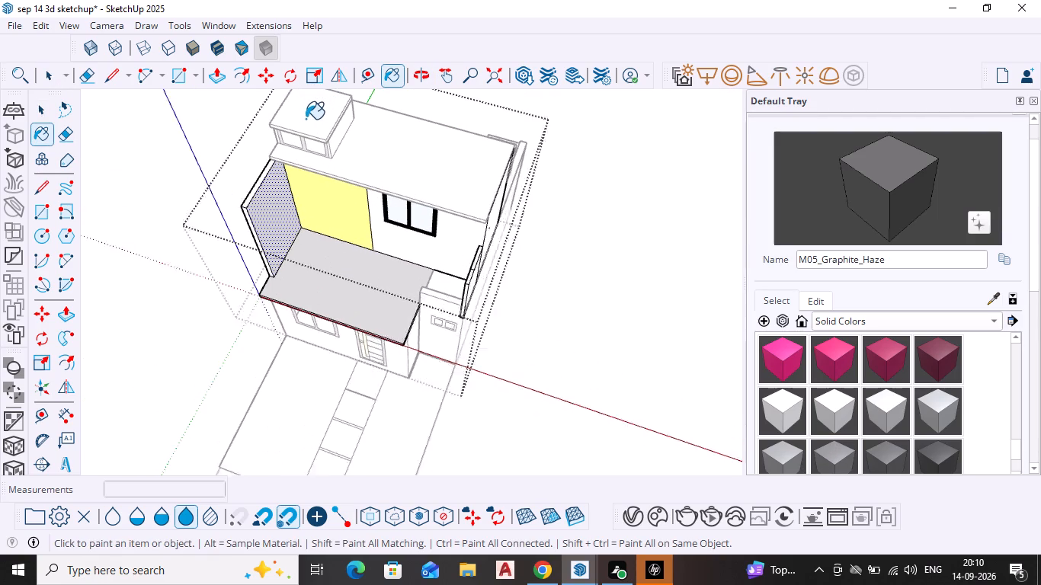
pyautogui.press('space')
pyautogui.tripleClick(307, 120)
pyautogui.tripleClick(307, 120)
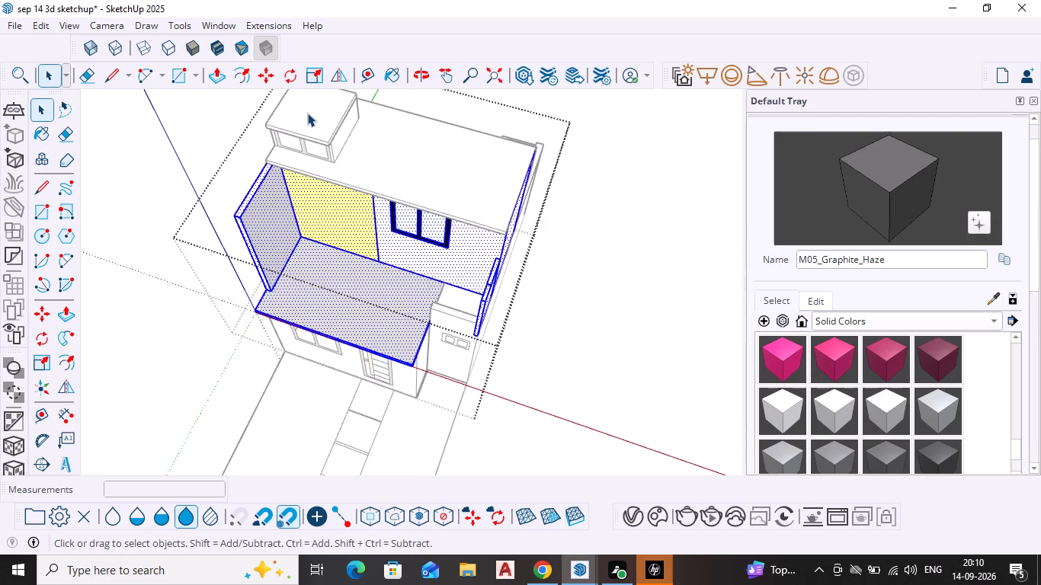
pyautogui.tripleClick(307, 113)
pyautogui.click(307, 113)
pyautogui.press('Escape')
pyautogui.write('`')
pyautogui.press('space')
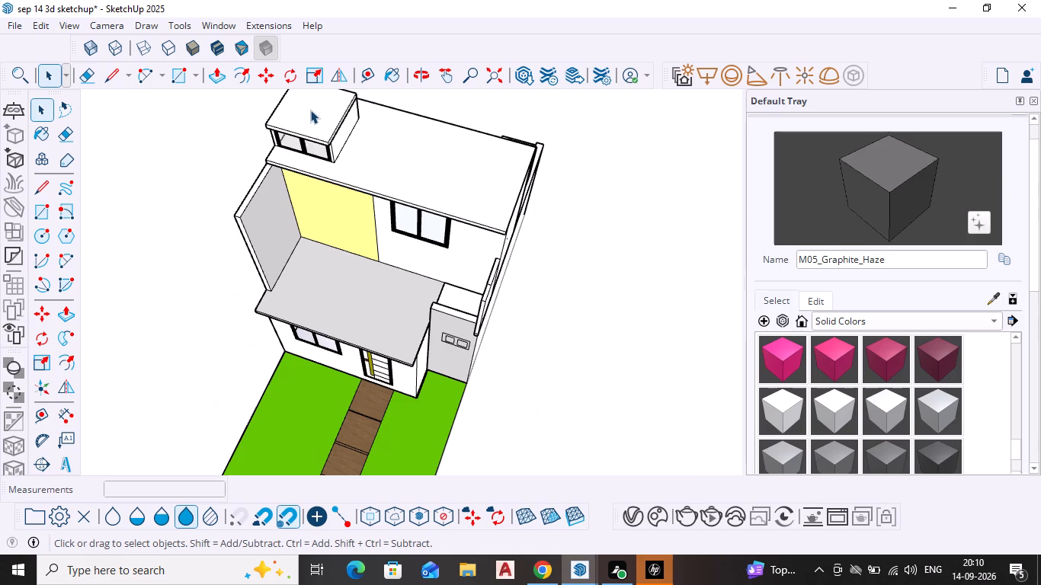
# Paint the top face of the small rooftop box with M05_Graphite_Haze.
pyautogui.doubleClick(311, 108)
pyautogui.click(839, 459)
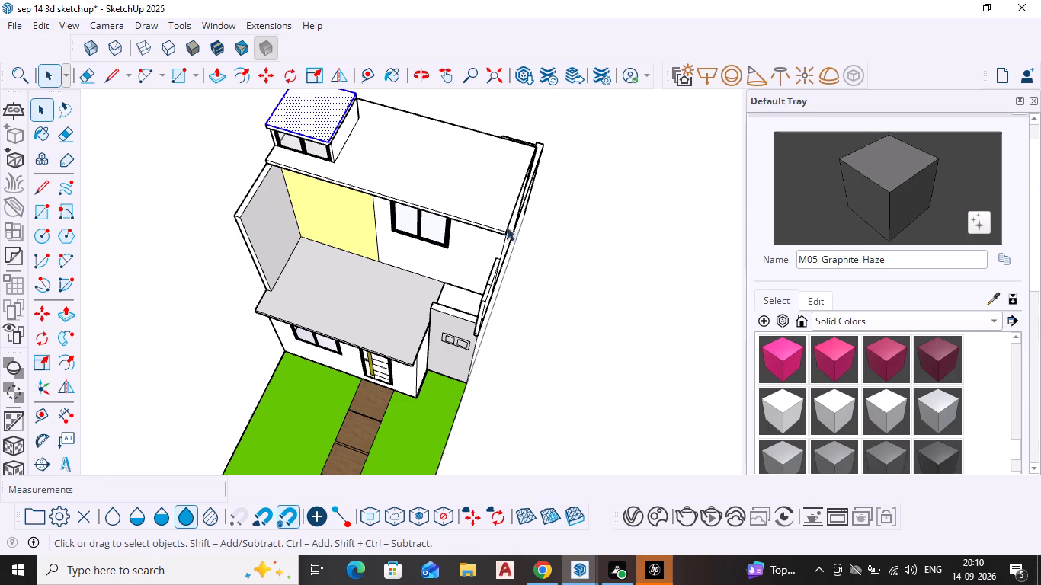
pyautogui.doubleClick(835, 457)
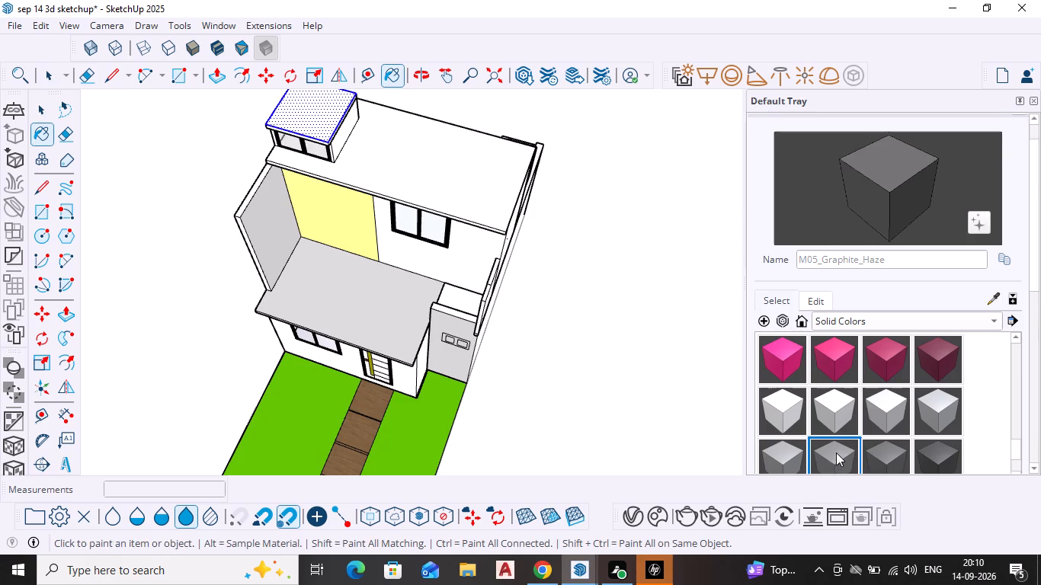
pyautogui.click(836, 452)
pyautogui.click(326, 113)
pyautogui.press('c')
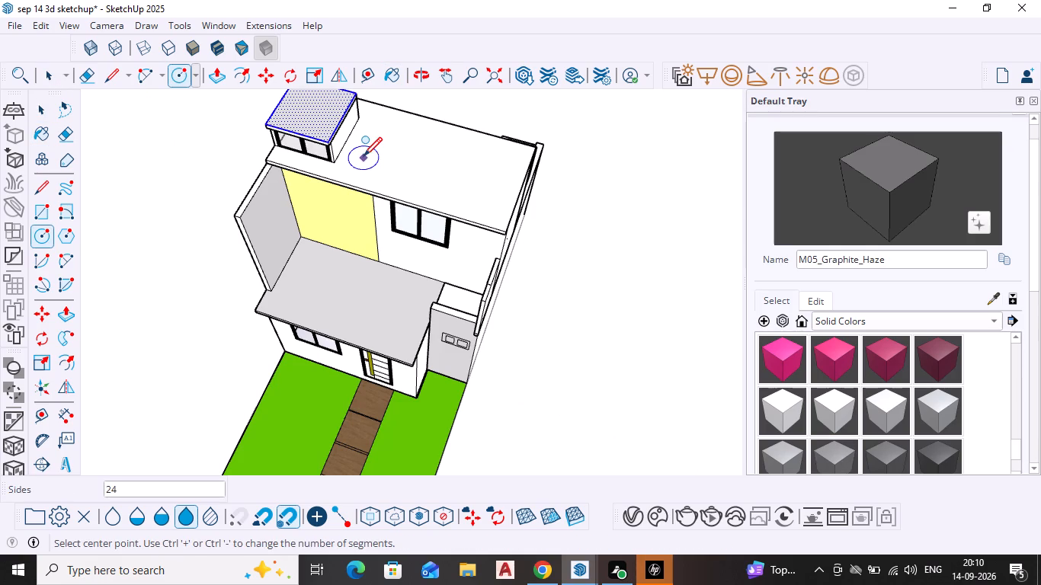
pyautogui.press('Escape')
pyautogui.press('v')
pyautogui.press('space')
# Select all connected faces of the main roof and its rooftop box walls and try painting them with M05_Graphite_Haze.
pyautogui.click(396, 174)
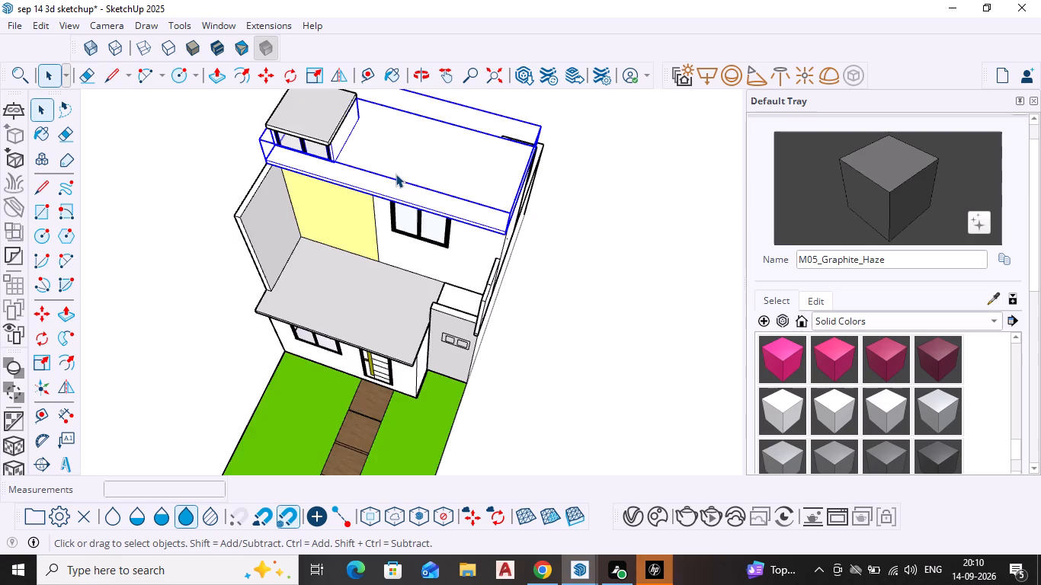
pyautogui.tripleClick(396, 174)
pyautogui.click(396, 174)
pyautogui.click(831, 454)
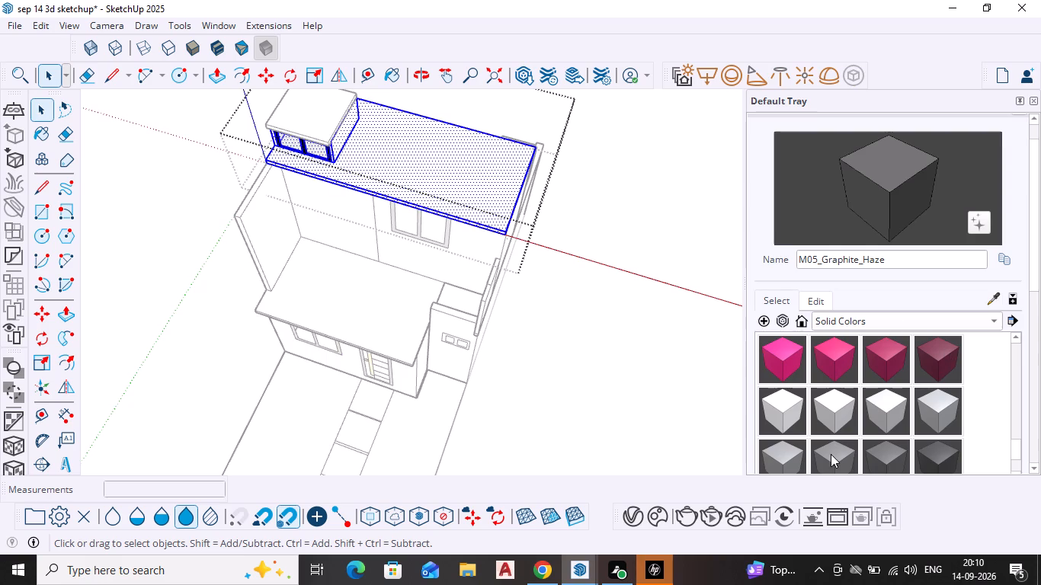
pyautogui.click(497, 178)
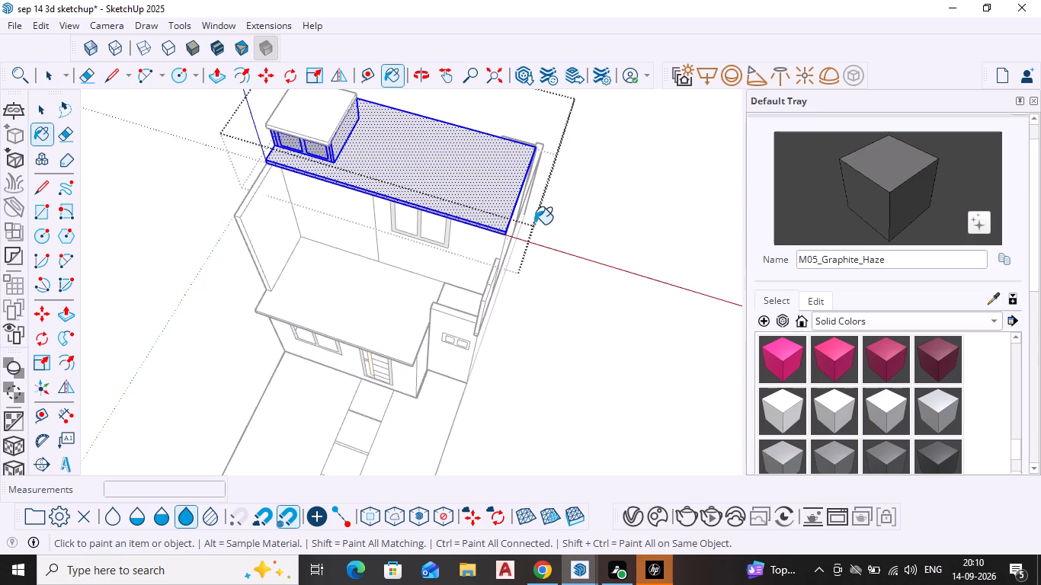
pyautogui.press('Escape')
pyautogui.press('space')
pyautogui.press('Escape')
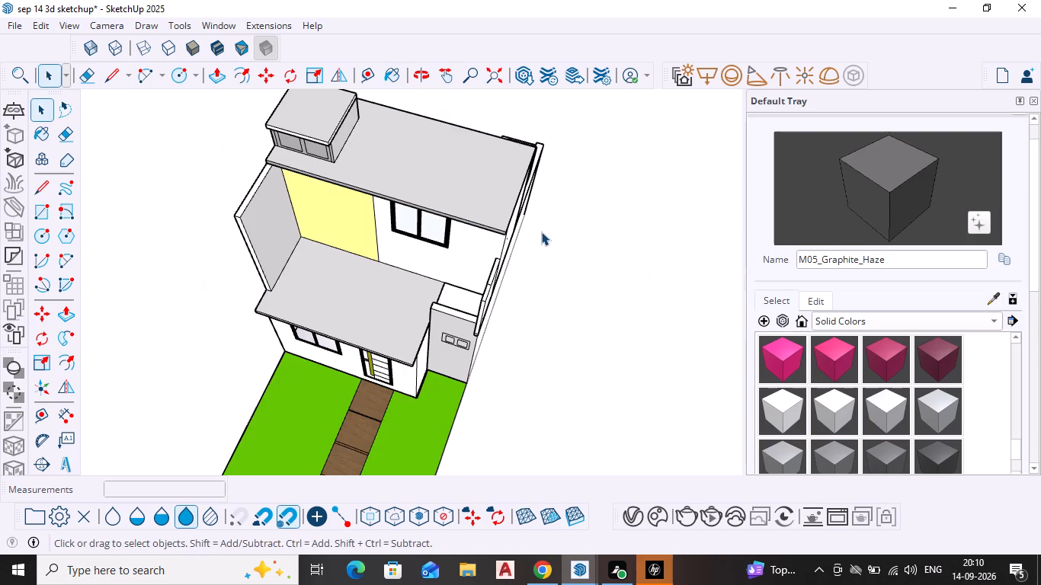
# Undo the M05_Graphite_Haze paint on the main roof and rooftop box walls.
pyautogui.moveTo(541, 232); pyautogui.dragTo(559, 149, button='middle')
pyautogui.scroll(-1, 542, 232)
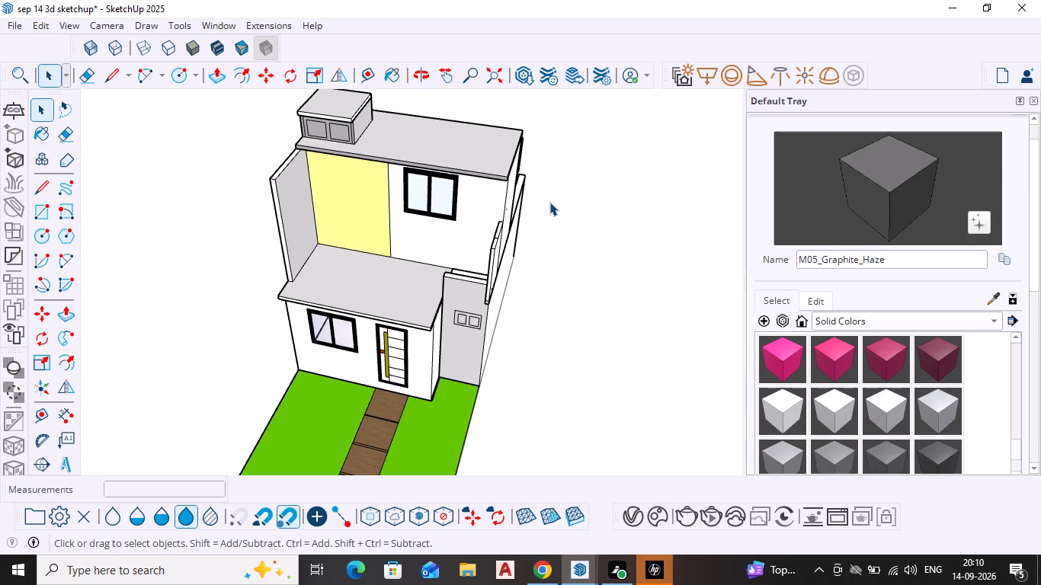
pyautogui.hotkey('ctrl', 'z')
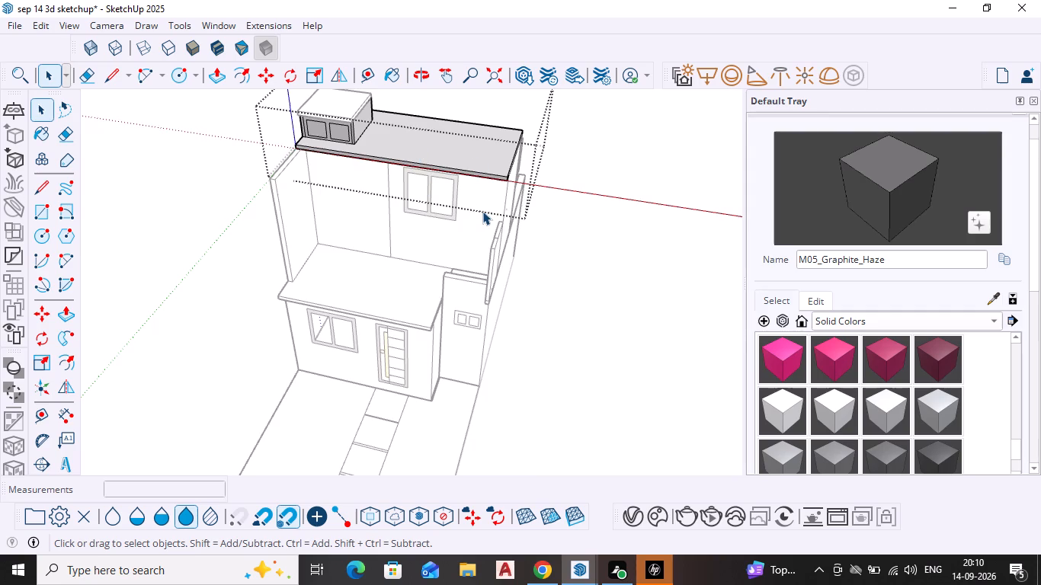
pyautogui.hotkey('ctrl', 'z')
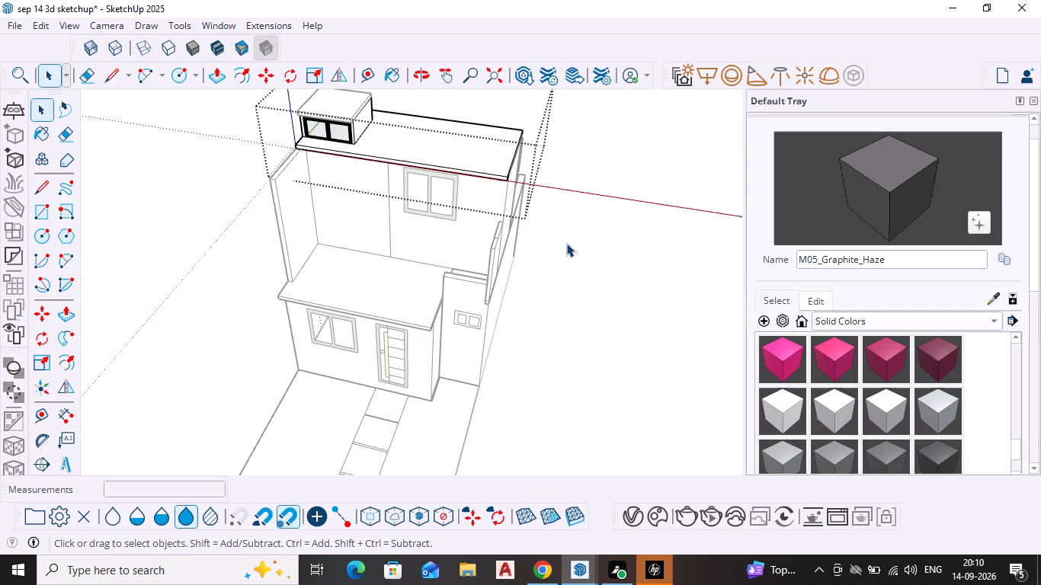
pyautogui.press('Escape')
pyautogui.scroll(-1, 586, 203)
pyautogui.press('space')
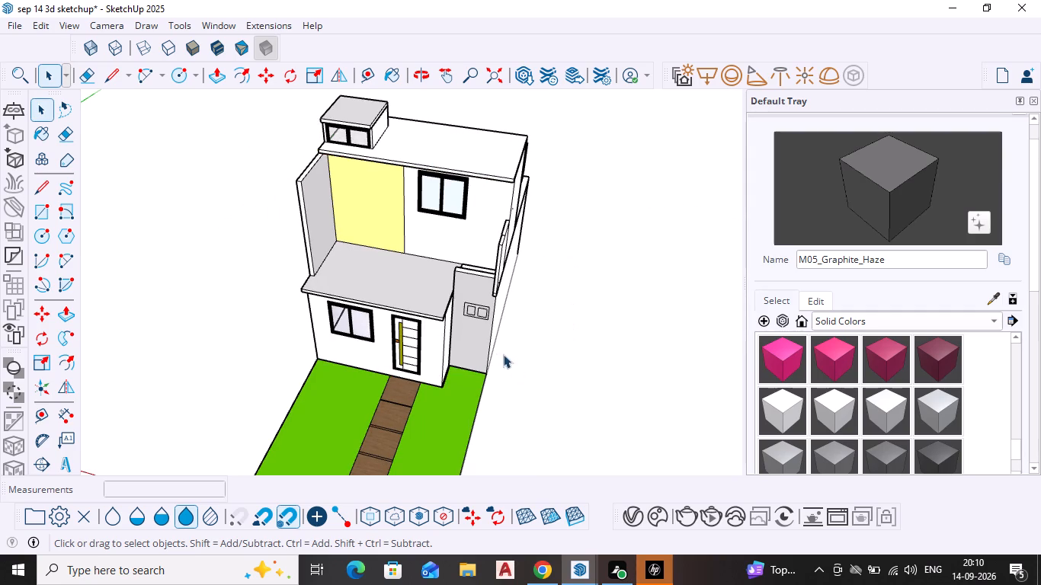
# Examine the painted house exterior from the front and side, up close and from a distance.
pyautogui.scroll(-1, 495, 341)
pyautogui.moveTo(485, 341); pyautogui.dragTo(495, 222, button='middle')
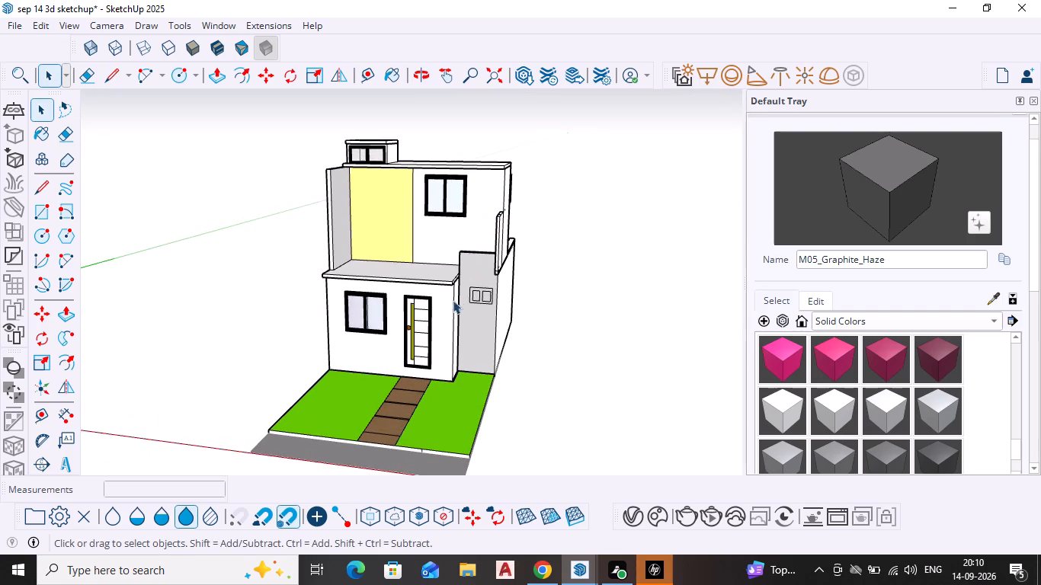
pyautogui.scroll(2, 481, 370)
pyautogui.scroll(-2, 492, 358)
pyautogui.moveTo(482, 364); pyautogui.dragTo(440, 385, button='middle')
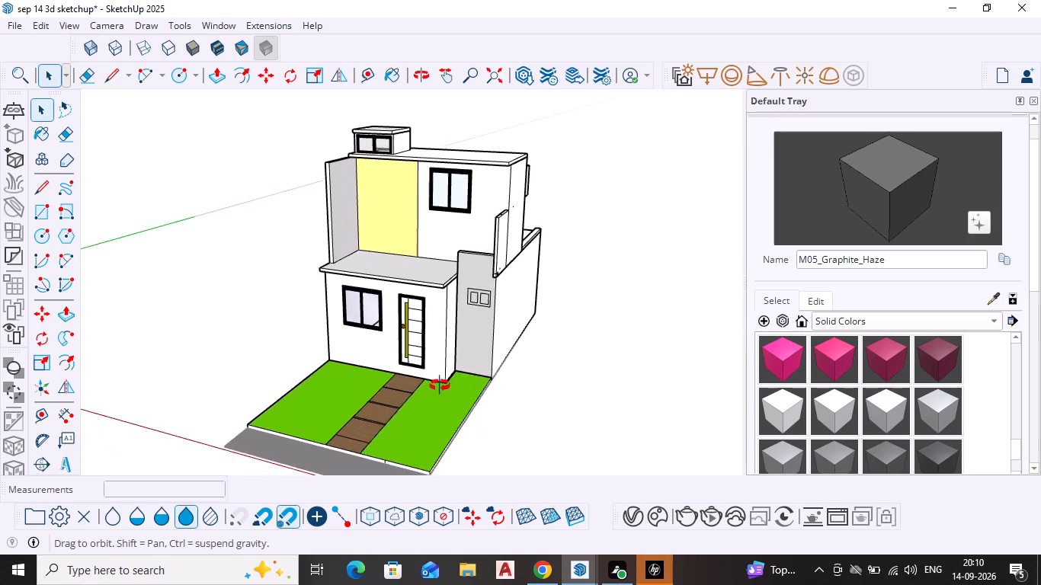
pyautogui.moveTo(440, 385); pyautogui.dragTo(424, 386, button='middle')
pyautogui.scroll(1, 424, 377)
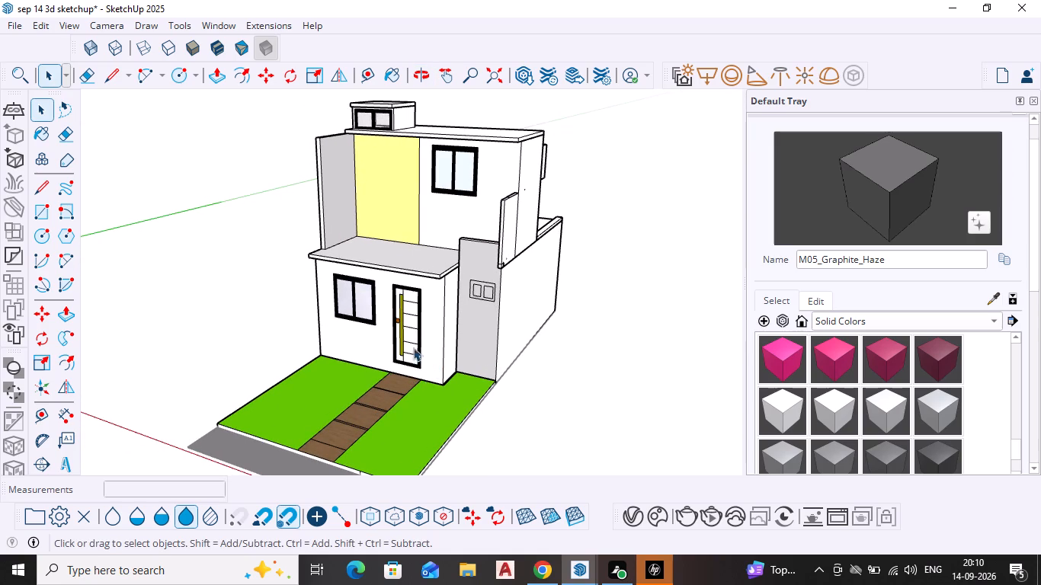
pyautogui.scroll(3, 405, 328)
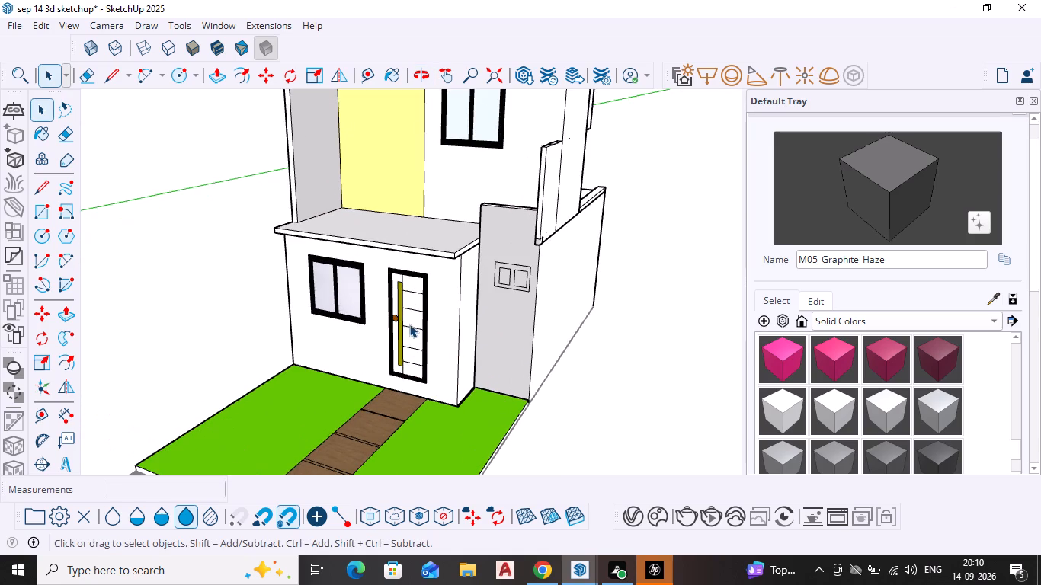
pyautogui.scroll(-2, 413, 321)
pyautogui.scroll(-3, 463, 360)
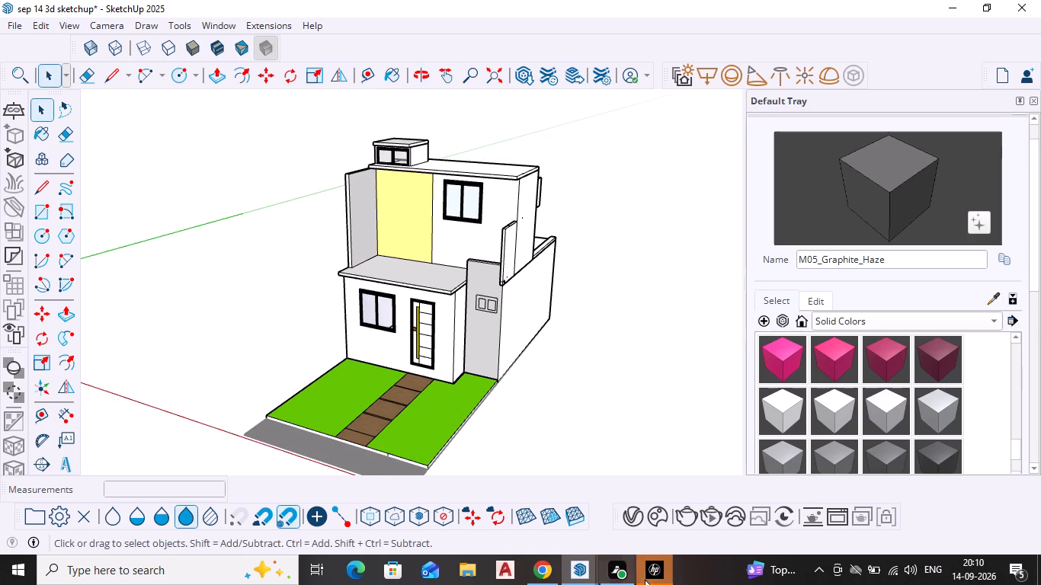
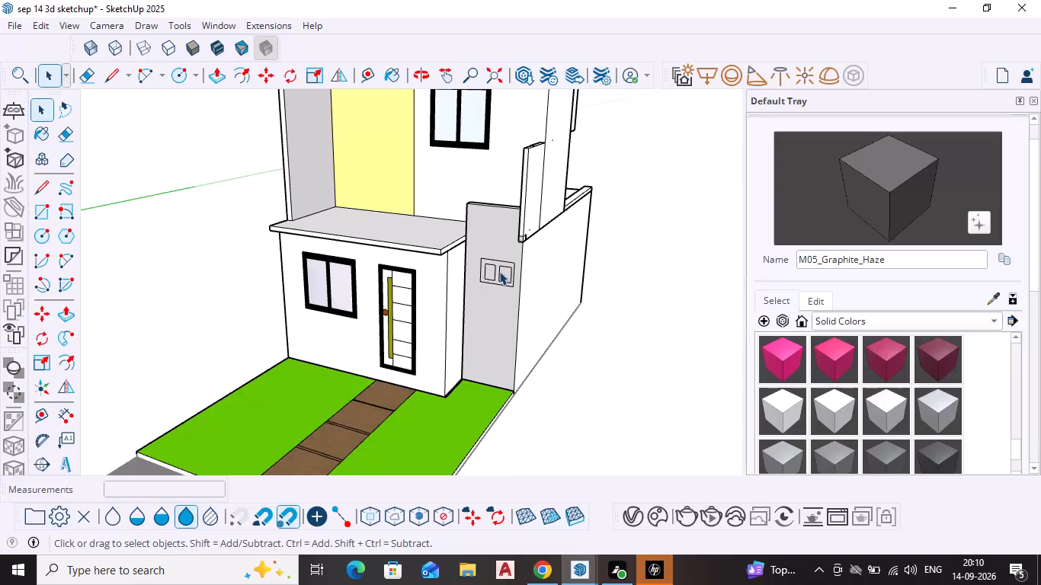
# Open the side wall group and paint its small window frame face with M07_Charcoal_Gleam.
pyautogui.scroll(3, 499, 271)
pyautogui.click(490, 316)
pyautogui.tripleClick(490, 316)
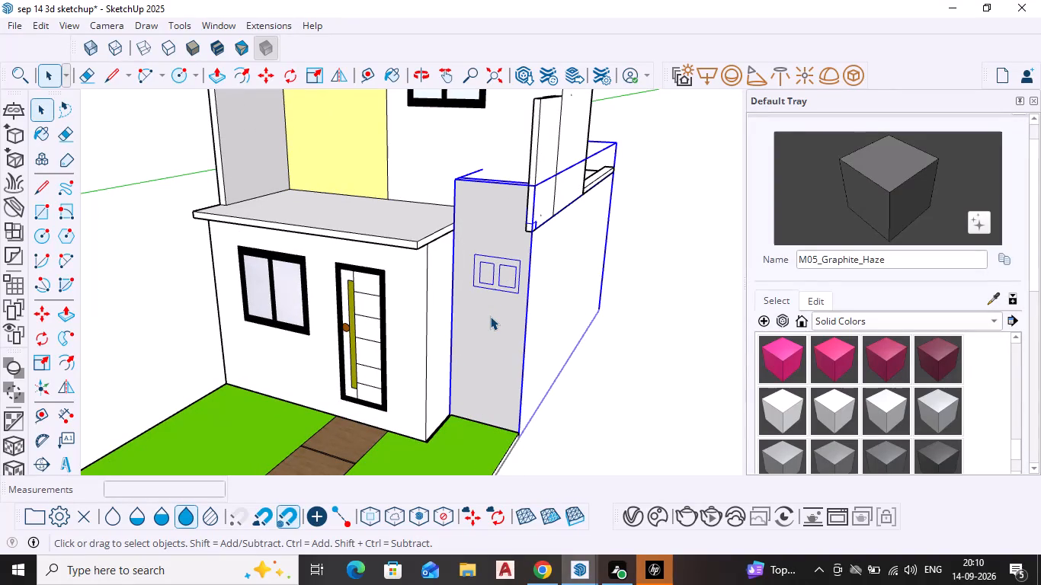
pyautogui.click(490, 316)
pyautogui.click(489, 317)
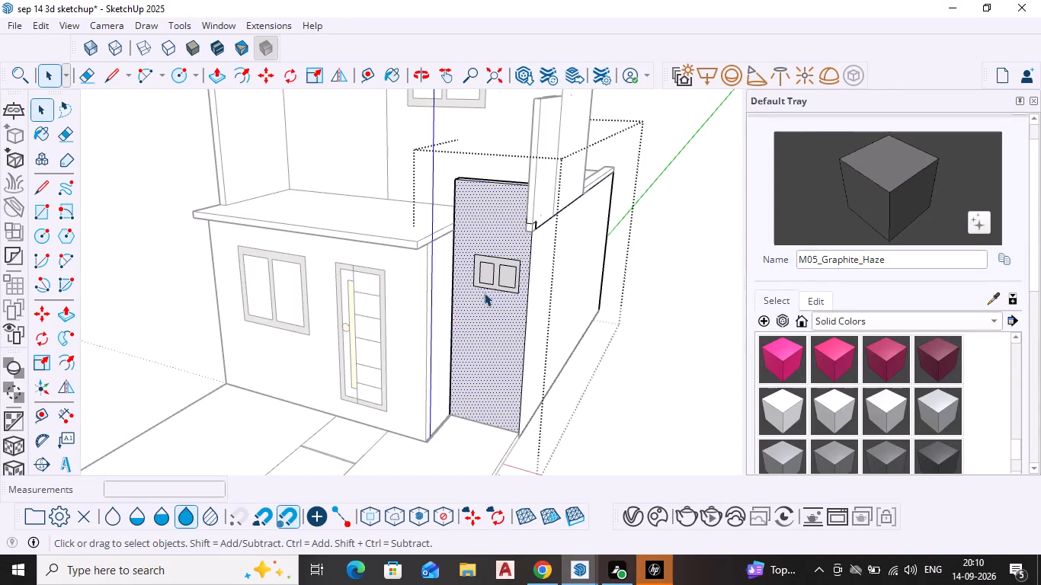
pyautogui.scroll(7, 484, 285)
pyautogui.click(482, 283)
pyautogui.scroll(4, 482, 282)
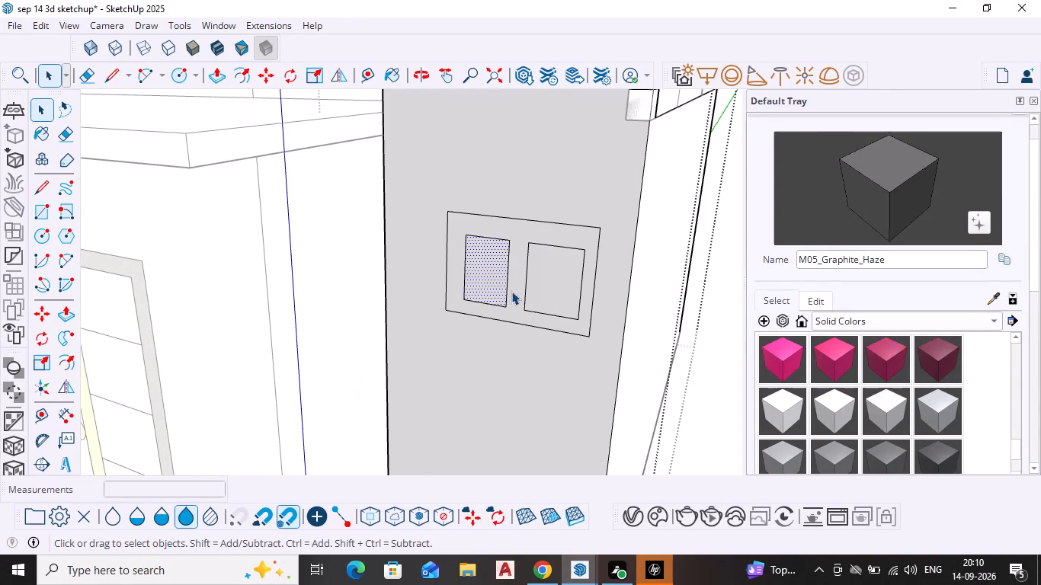
pyautogui.click(513, 292)
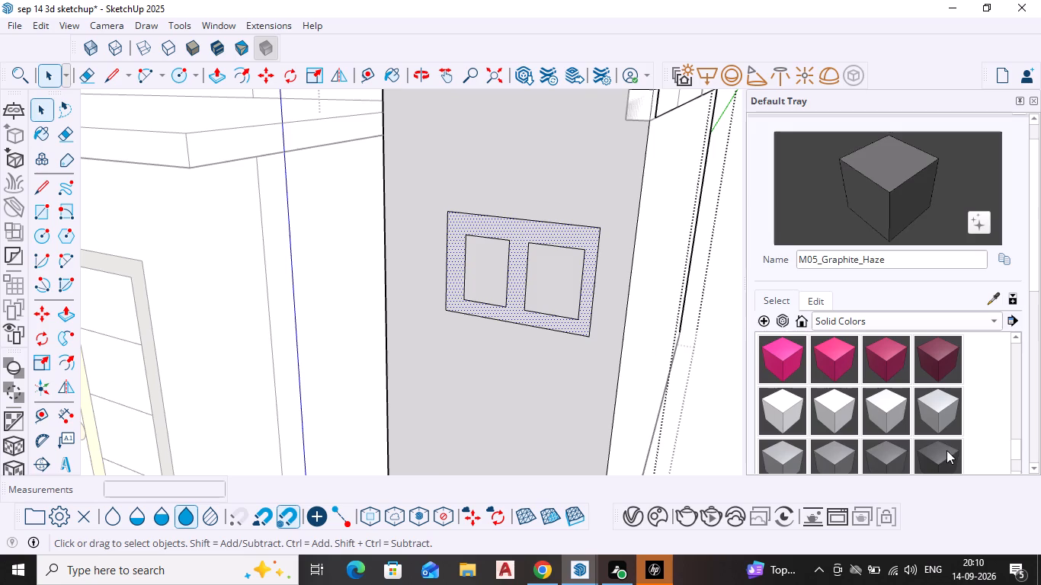
pyautogui.click(947, 449)
pyautogui.click(509, 230)
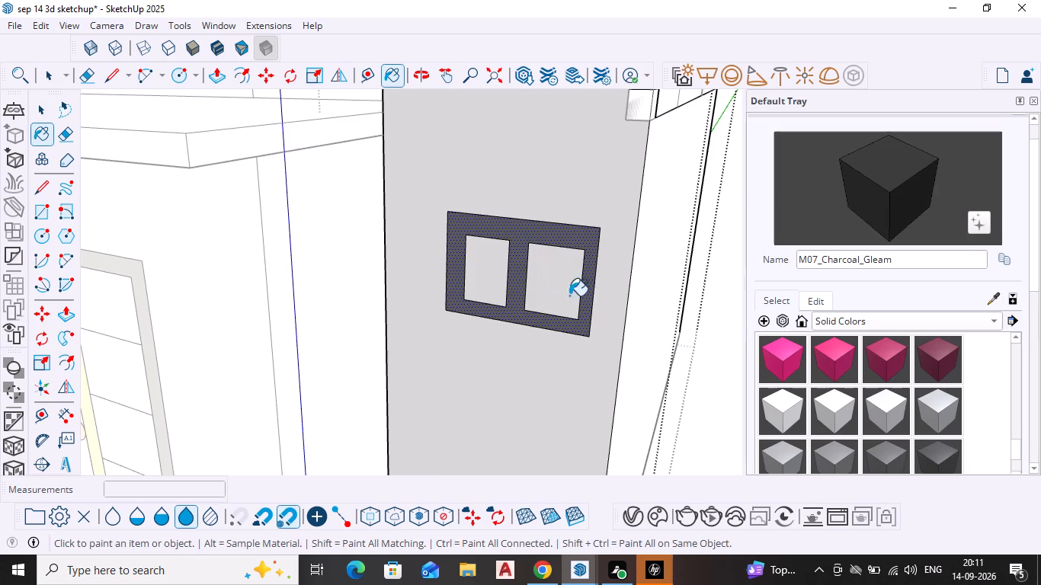
# Paint both panes of the side wall's small window with Glass_Safety_01 from the Glass materials.
pyautogui.scroll(-5, 815, 413)
pyautogui.click(922, 228)
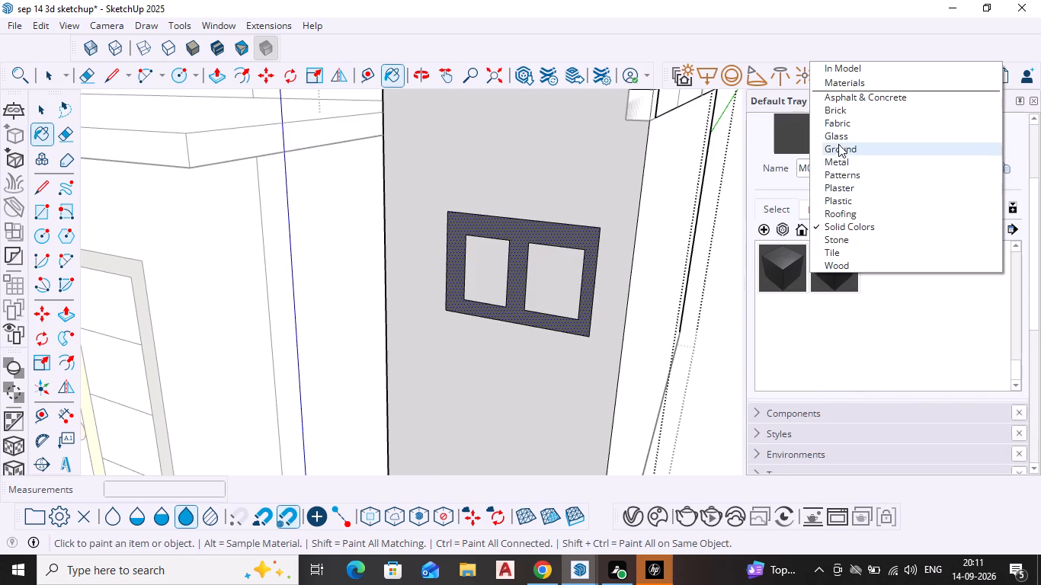
pyautogui.click(840, 139)
pyautogui.moveTo(894, 264); pyautogui.dragTo(883, 259)
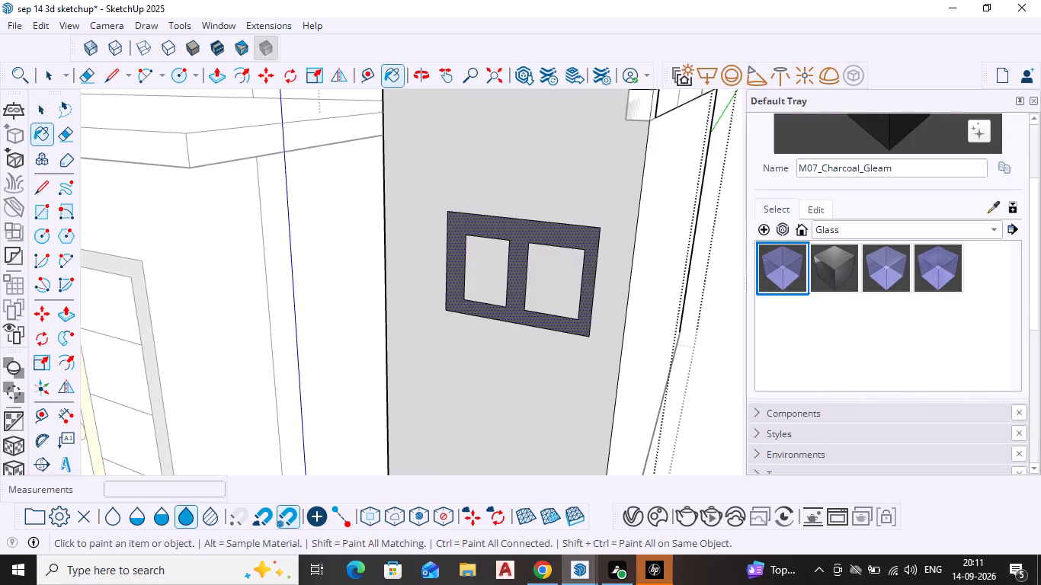
pyautogui.tripleClick(880, 280)
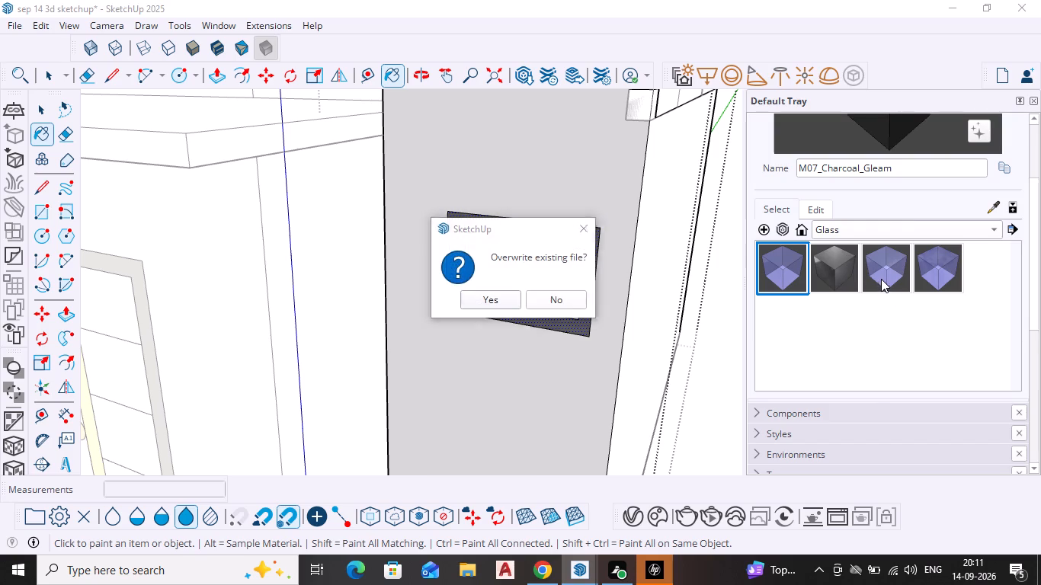
pyautogui.click(496, 296)
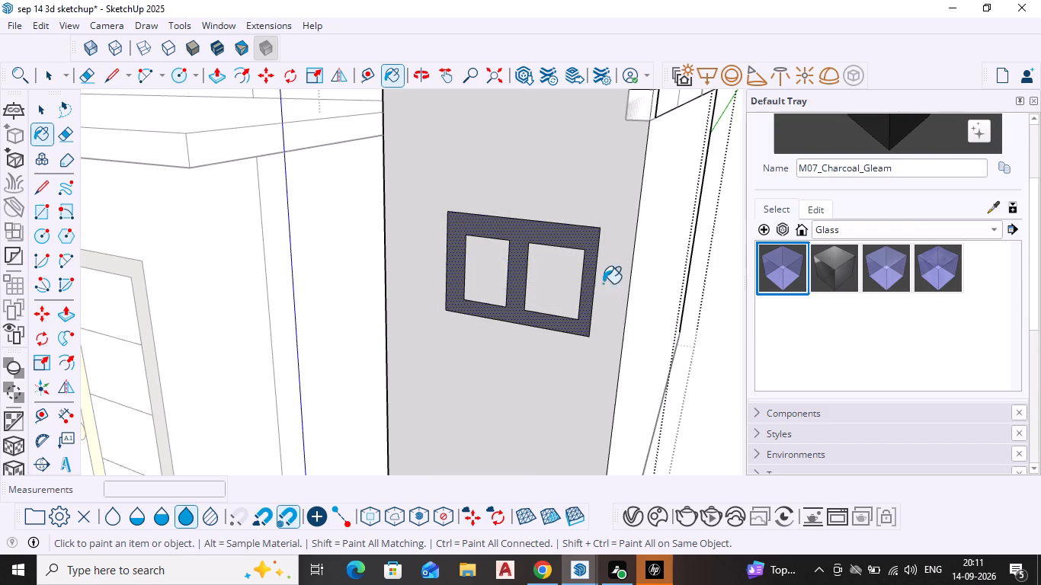
pyautogui.click(481, 273)
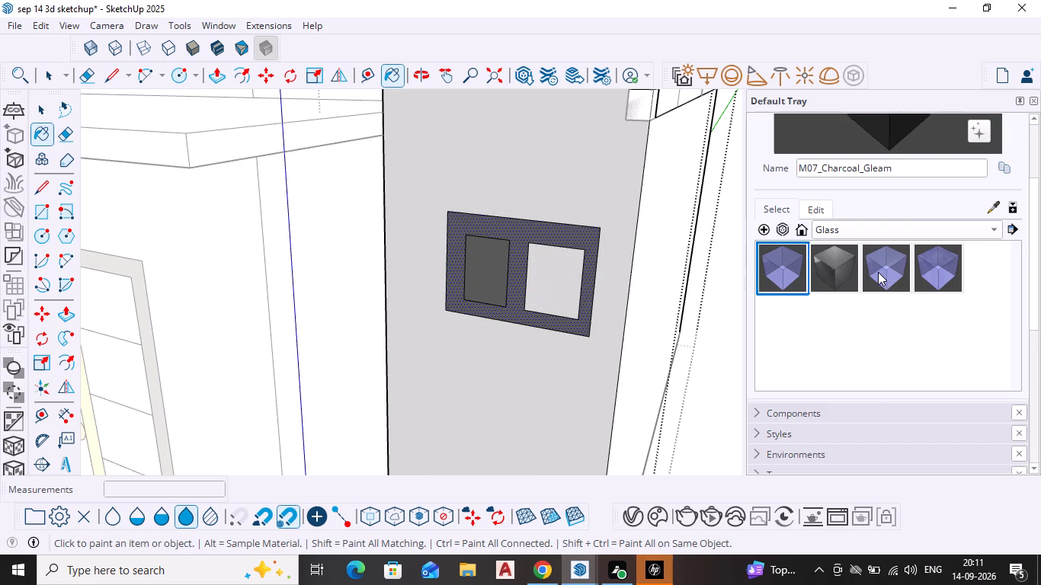
pyautogui.tripleClick(882, 271)
pyautogui.moveTo(882, 269); pyautogui.dragTo(869, 266)
pyautogui.click(476, 277)
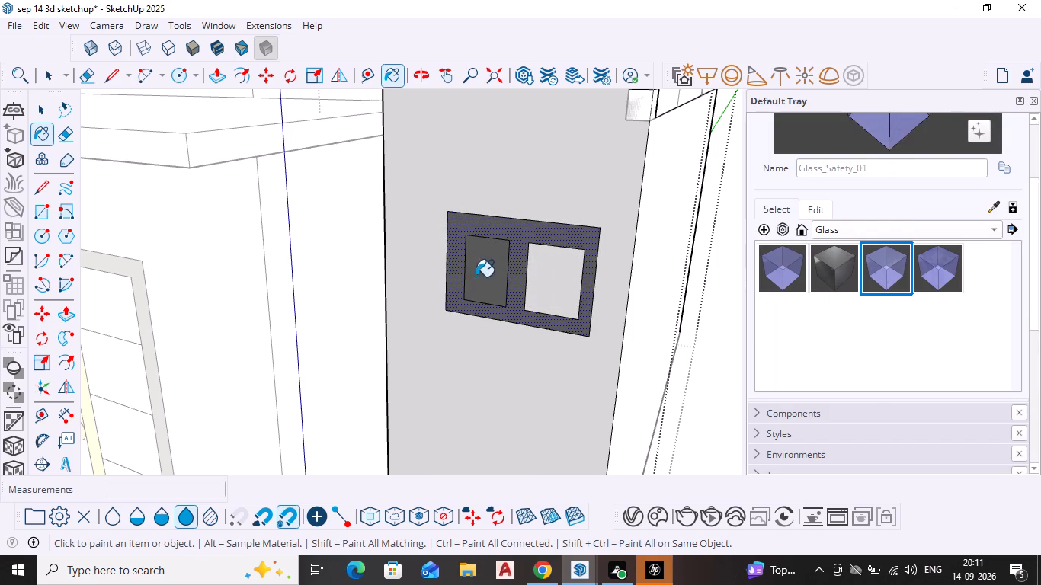
pyautogui.click(579, 286)
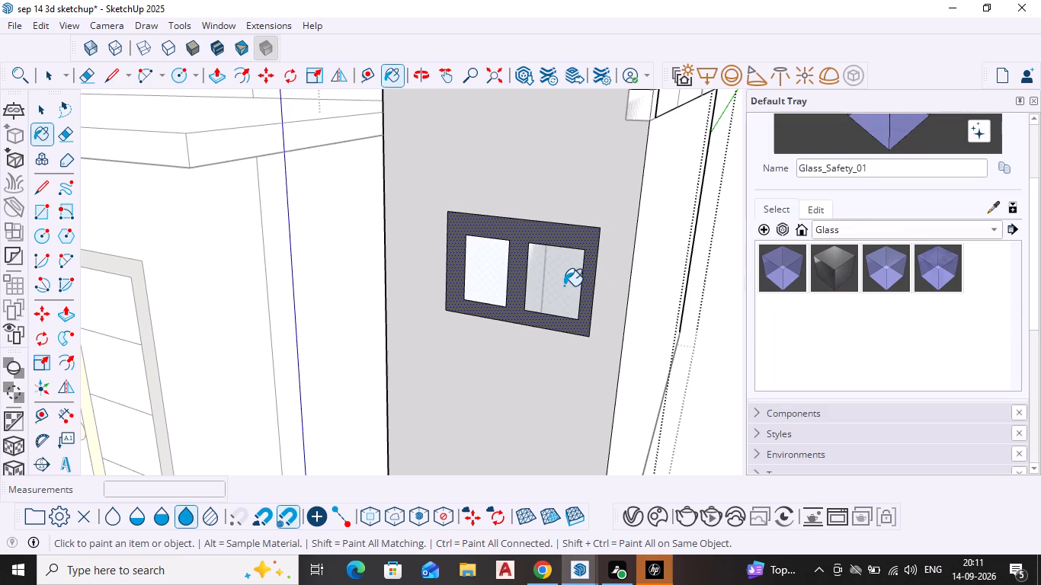
pyautogui.click(564, 286)
# Finish editing the side wall group and clear the selection.
pyautogui.scroll(-11, 563, 272)
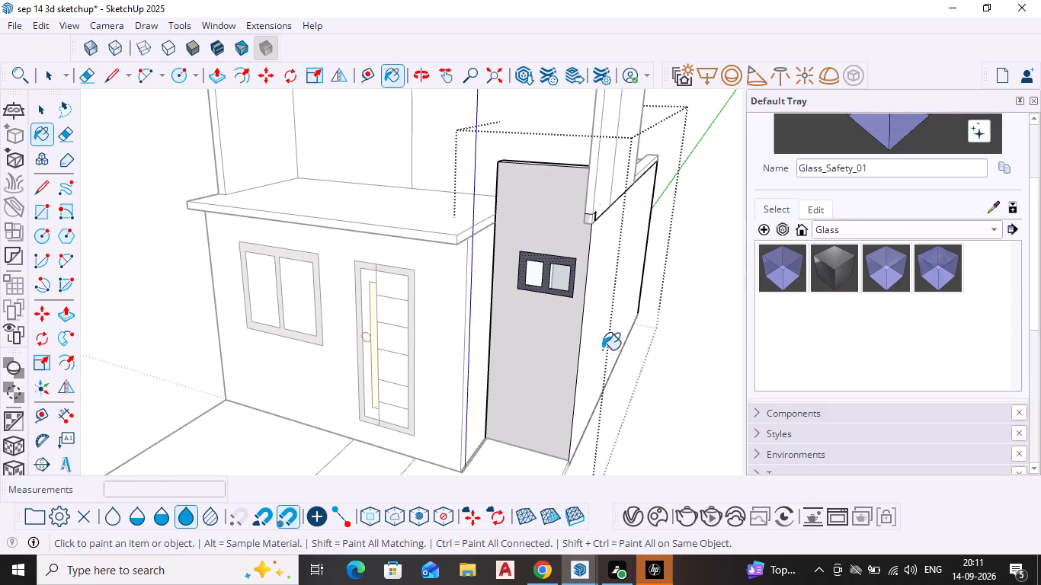
pyautogui.moveTo(600, 348); pyautogui.dragTo(548, 339, button='middle')
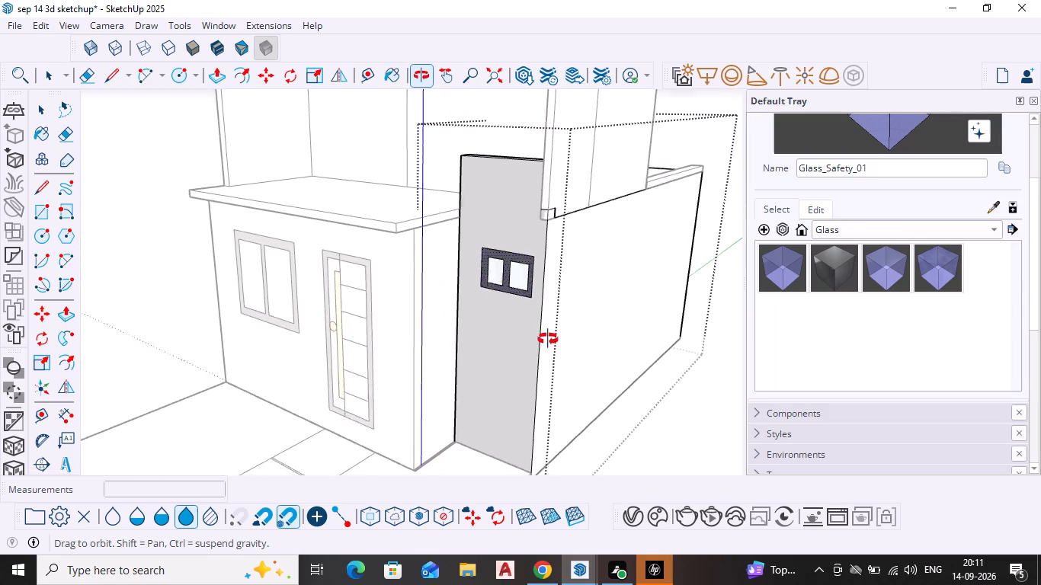
pyautogui.moveTo(548, 339); pyautogui.dragTo(543, 340, button='middle')
pyautogui.scroll(-13, 543, 304)
pyautogui.moveTo(549, 311); pyautogui.dragTo(679, 360, button='middle')
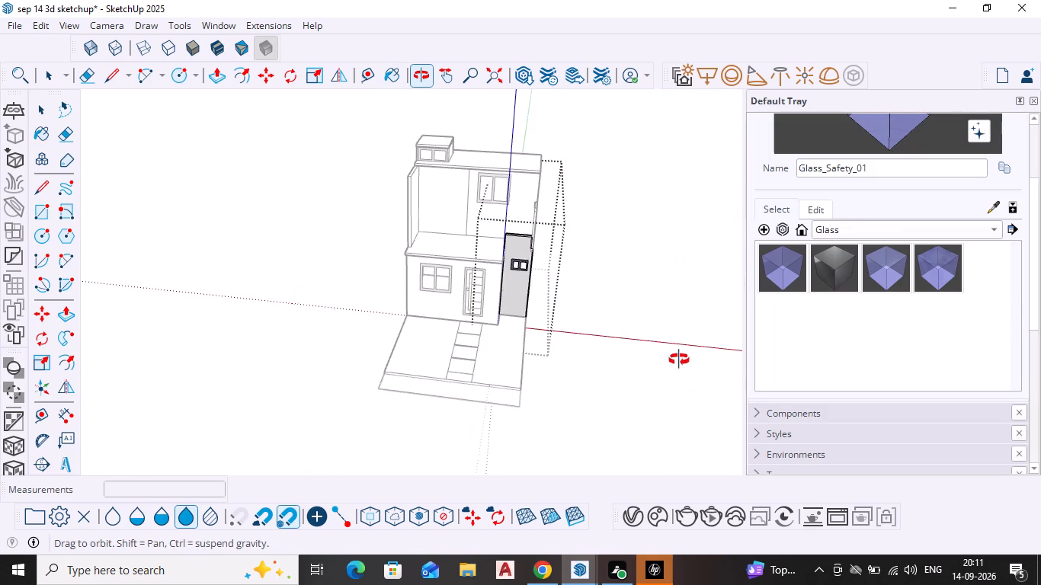
pyautogui.moveTo(679, 360); pyautogui.dragTo(679, 355, button='middle')
pyautogui.press('Escape')
pyautogui.press('space')
pyautogui.press('space')
pyautogui.press('space')
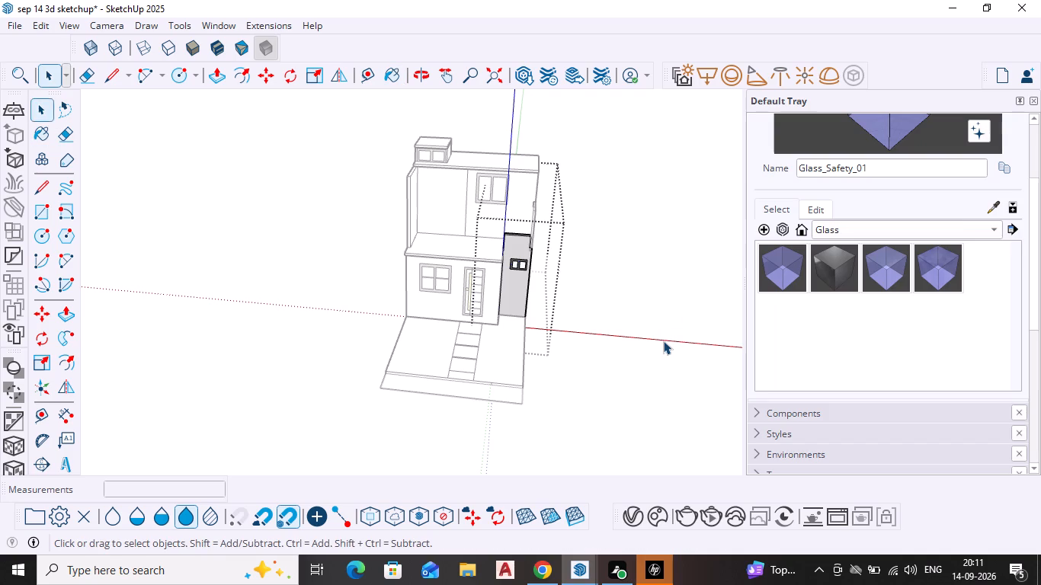
pyautogui.press('space')
pyautogui.press('space')
pyautogui.click(655, 299)
# Examine the house exterior and the painted small window from the front, above and side.
pyautogui.moveTo(617, 295); pyautogui.dragTo(577, 292, button='middle')
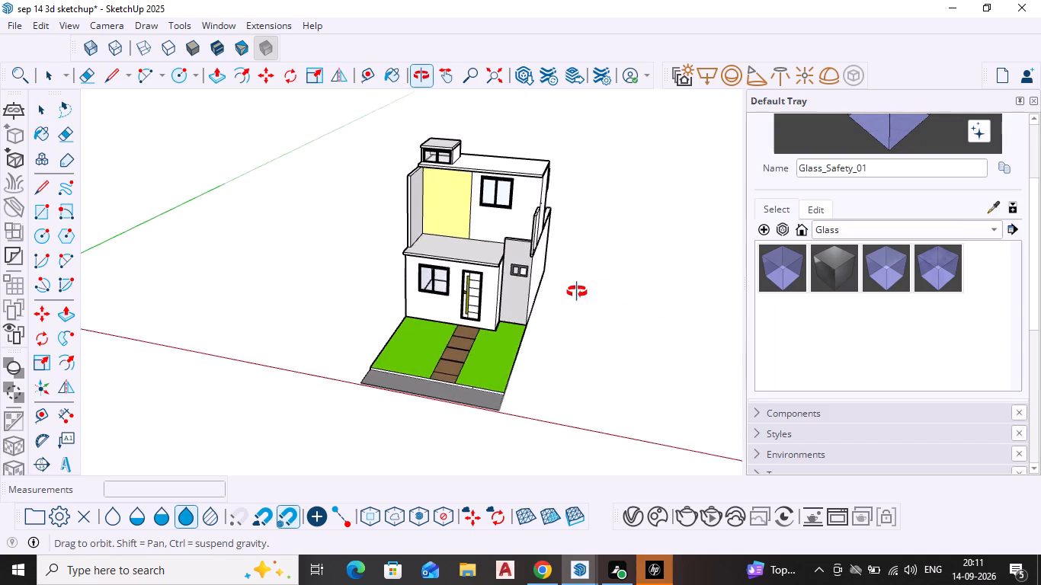
pyautogui.moveTo(577, 292); pyautogui.dragTo(538, 319, button='middle')
pyautogui.scroll(-1, 472, 305)
pyautogui.scroll(2, 471, 305)
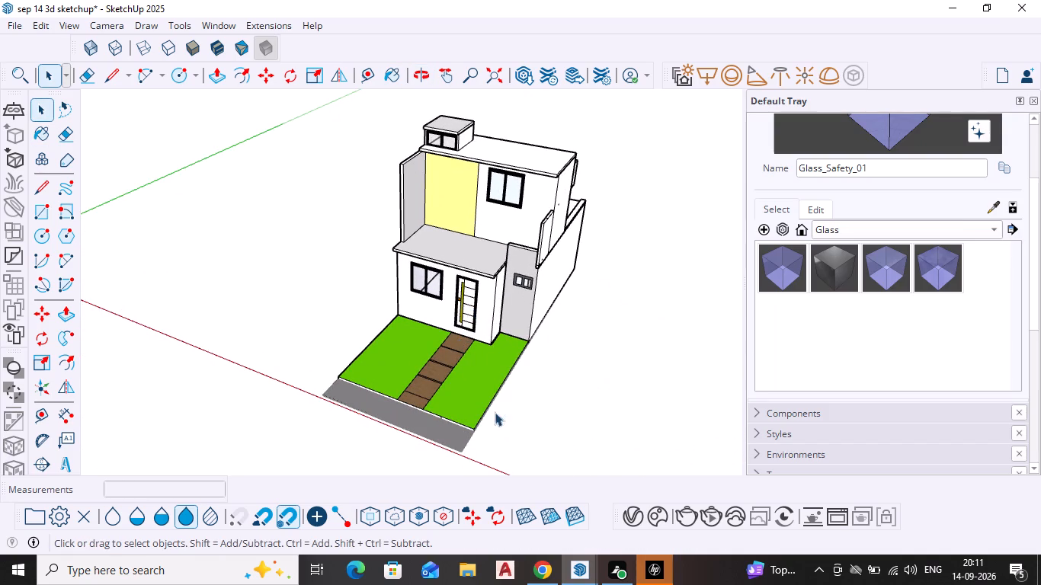
pyautogui.scroll(2, 450, 340)
pyautogui.moveTo(448, 360); pyautogui.dragTo(476, 323, button='middle')
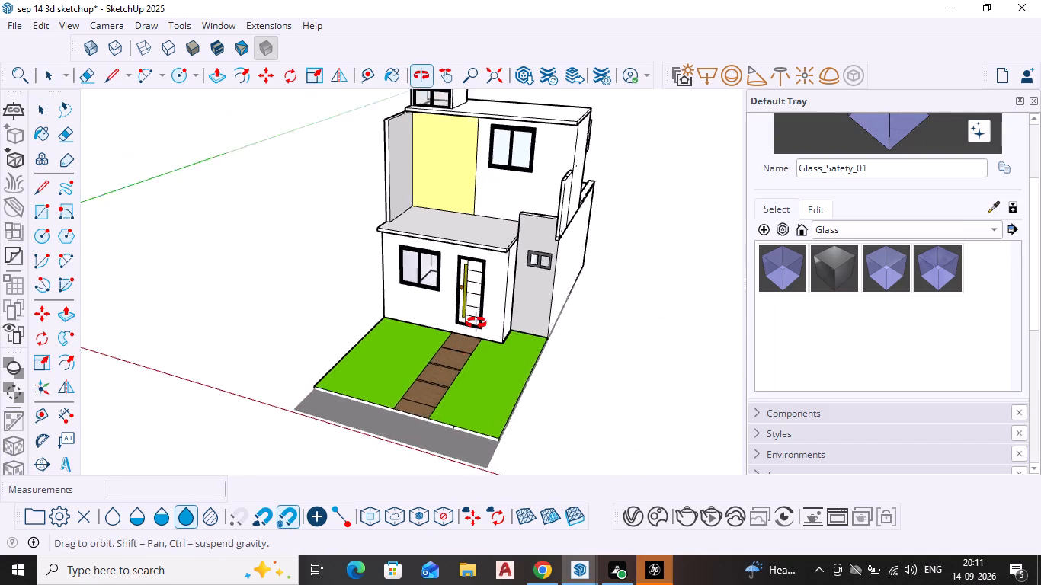
pyautogui.moveTo(476, 323); pyautogui.dragTo(494, 338, button='middle')
pyautogui.scroll(-3, 495, 260)
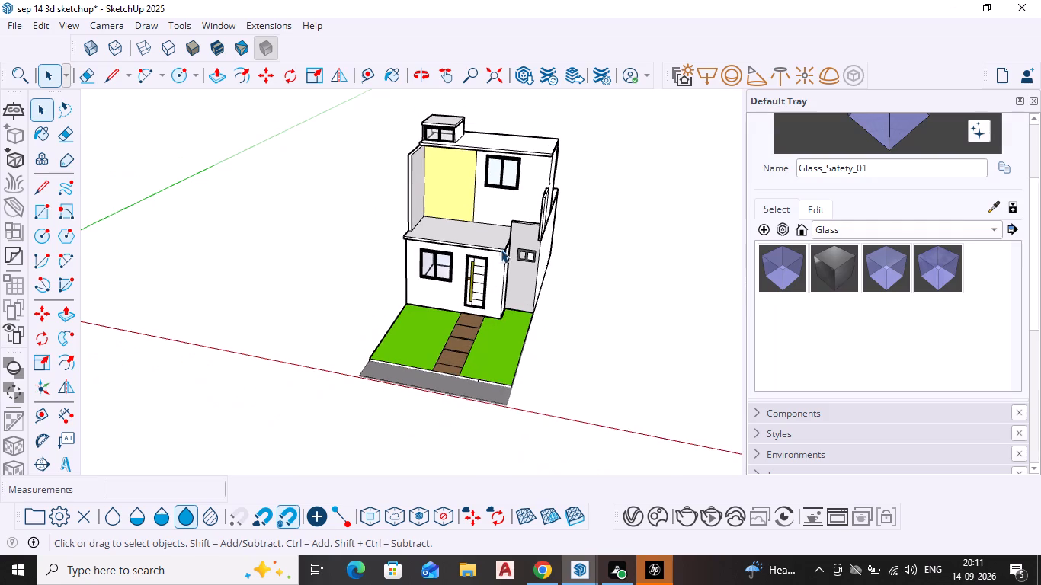
pyautogui.keyDown('shift'); pyautogui.moveTo(510, 176); pyautogui.dragTo(426, 229, button='middle'); pyautogui.keyUp('shift')
pyautogui.scroll(3, 402, 327)
pyautogui.moveTo(425, 350); pyautogui.dragTo(482, 279, button='middle')
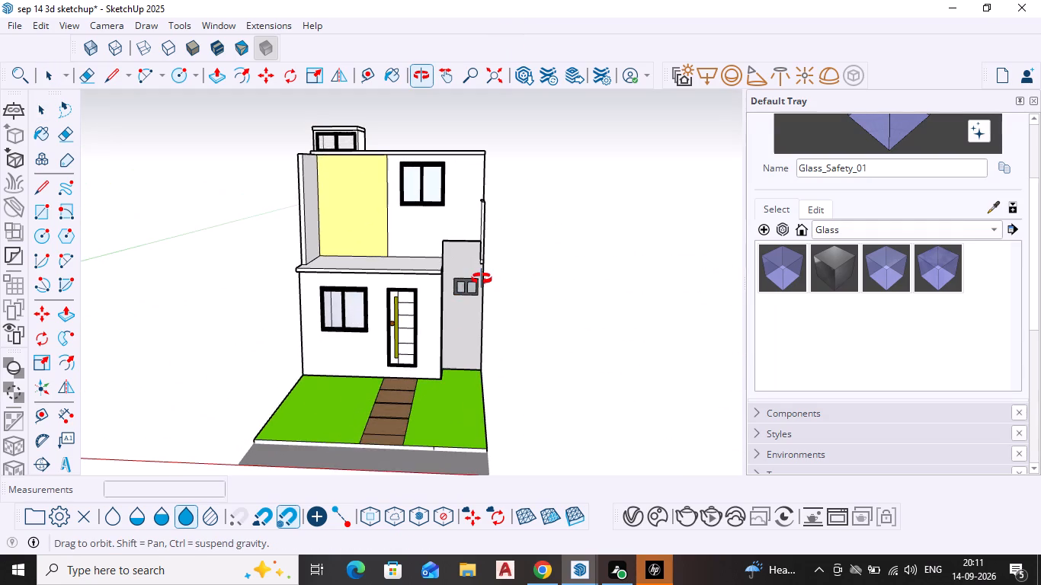
pyautogui.moveTo(482, 279); pyautogui.dragTo(386, 292, button='middle')
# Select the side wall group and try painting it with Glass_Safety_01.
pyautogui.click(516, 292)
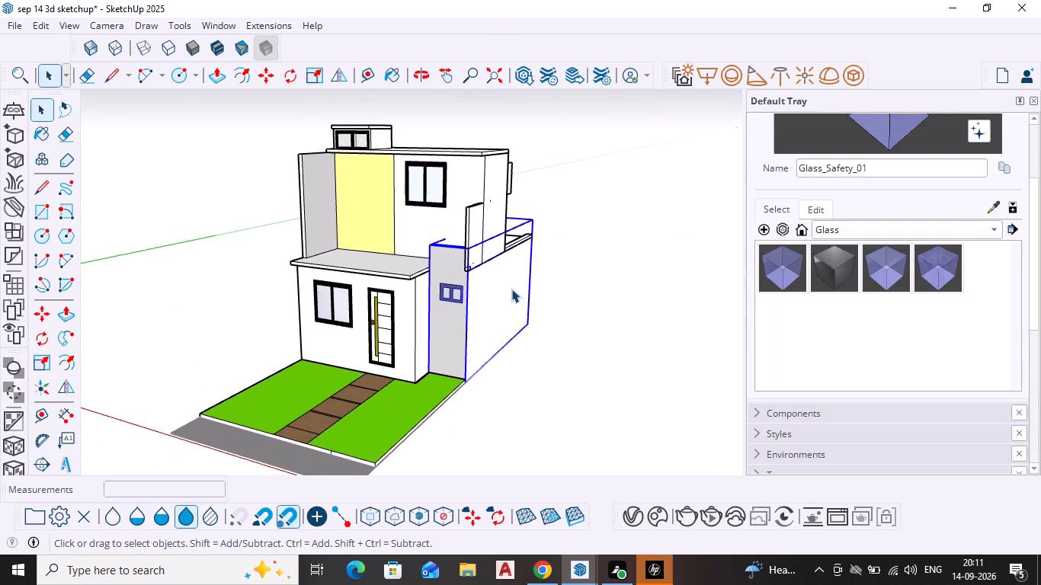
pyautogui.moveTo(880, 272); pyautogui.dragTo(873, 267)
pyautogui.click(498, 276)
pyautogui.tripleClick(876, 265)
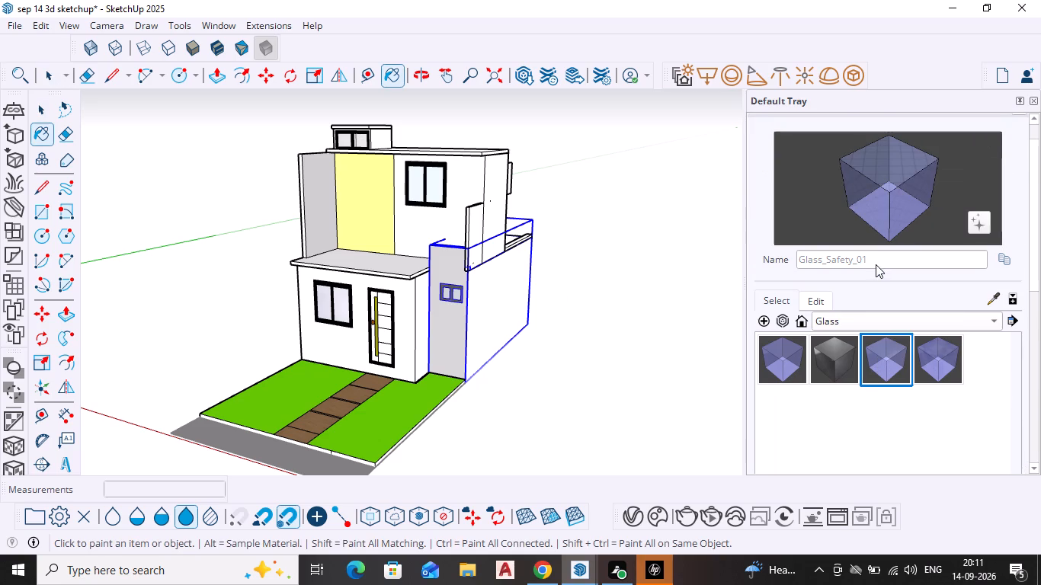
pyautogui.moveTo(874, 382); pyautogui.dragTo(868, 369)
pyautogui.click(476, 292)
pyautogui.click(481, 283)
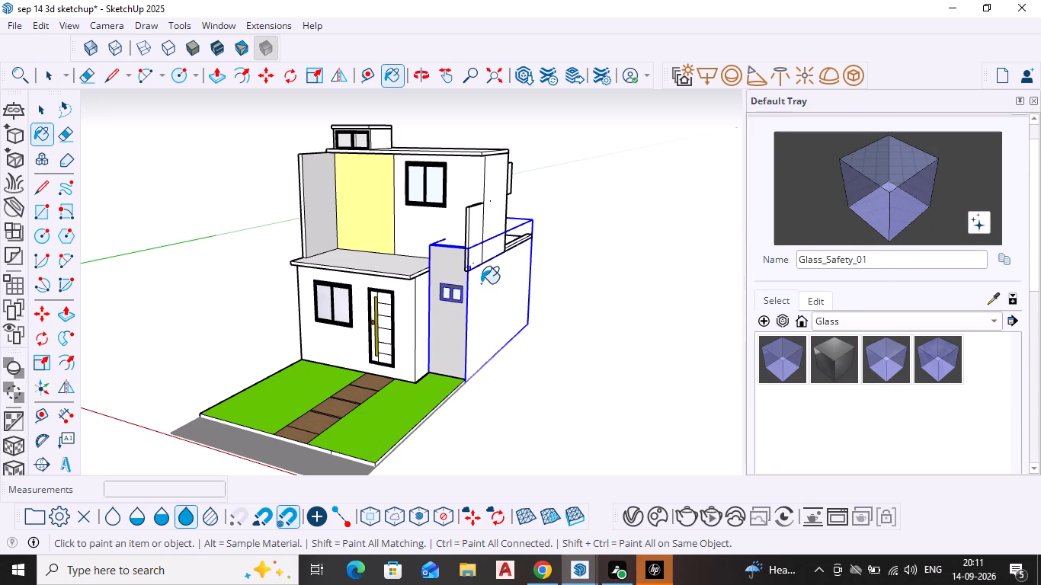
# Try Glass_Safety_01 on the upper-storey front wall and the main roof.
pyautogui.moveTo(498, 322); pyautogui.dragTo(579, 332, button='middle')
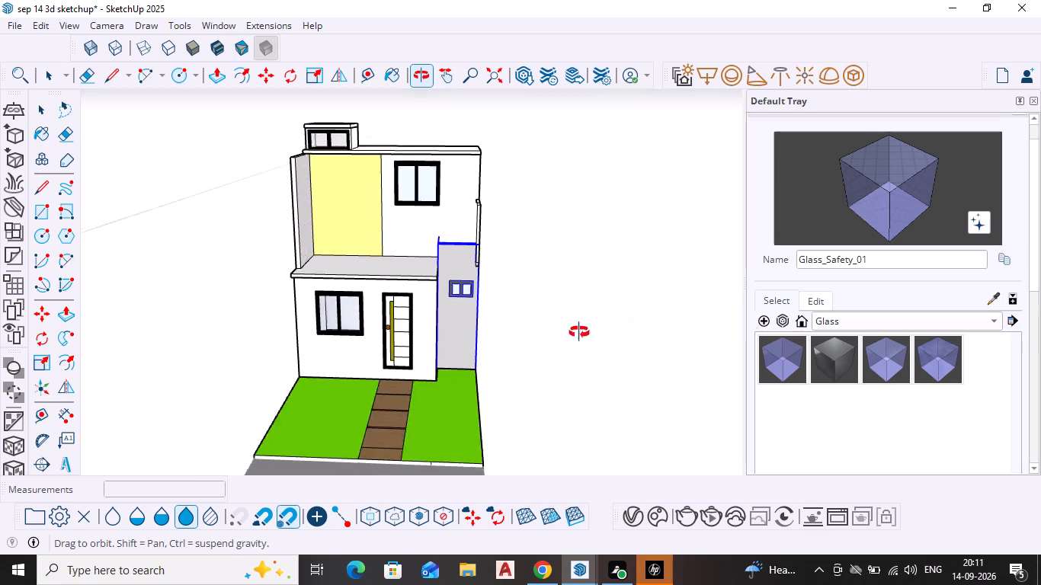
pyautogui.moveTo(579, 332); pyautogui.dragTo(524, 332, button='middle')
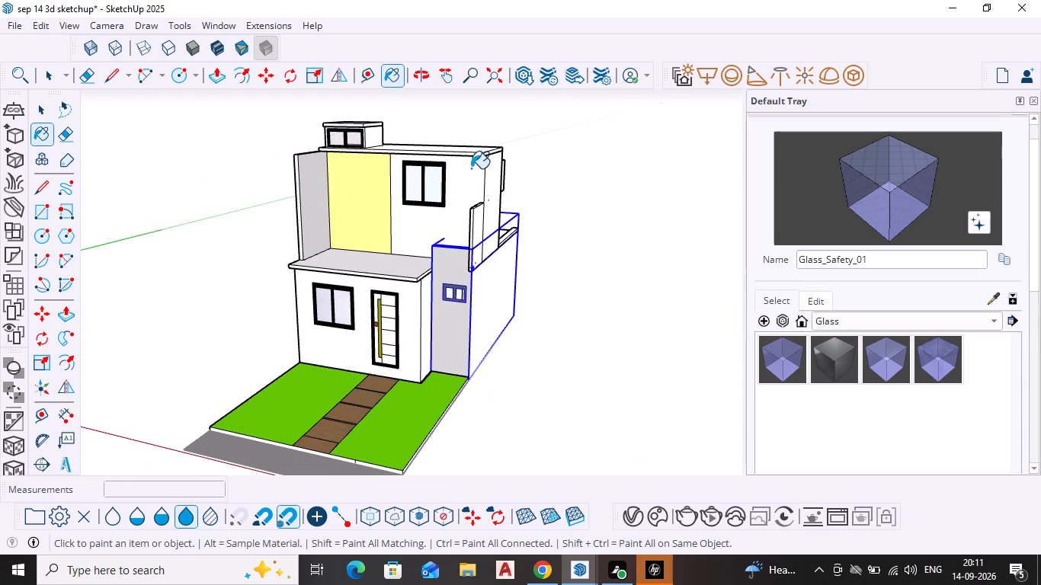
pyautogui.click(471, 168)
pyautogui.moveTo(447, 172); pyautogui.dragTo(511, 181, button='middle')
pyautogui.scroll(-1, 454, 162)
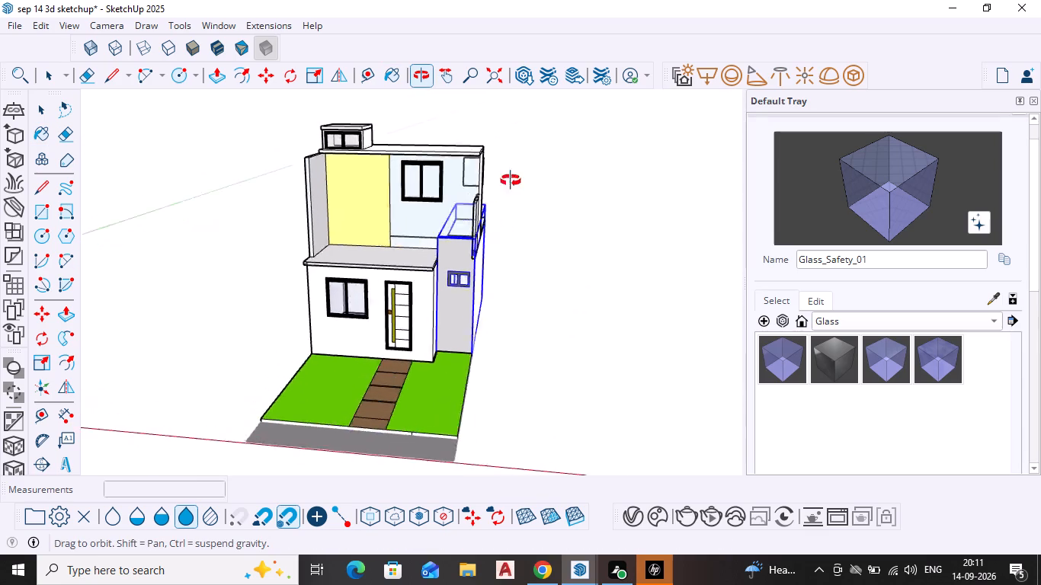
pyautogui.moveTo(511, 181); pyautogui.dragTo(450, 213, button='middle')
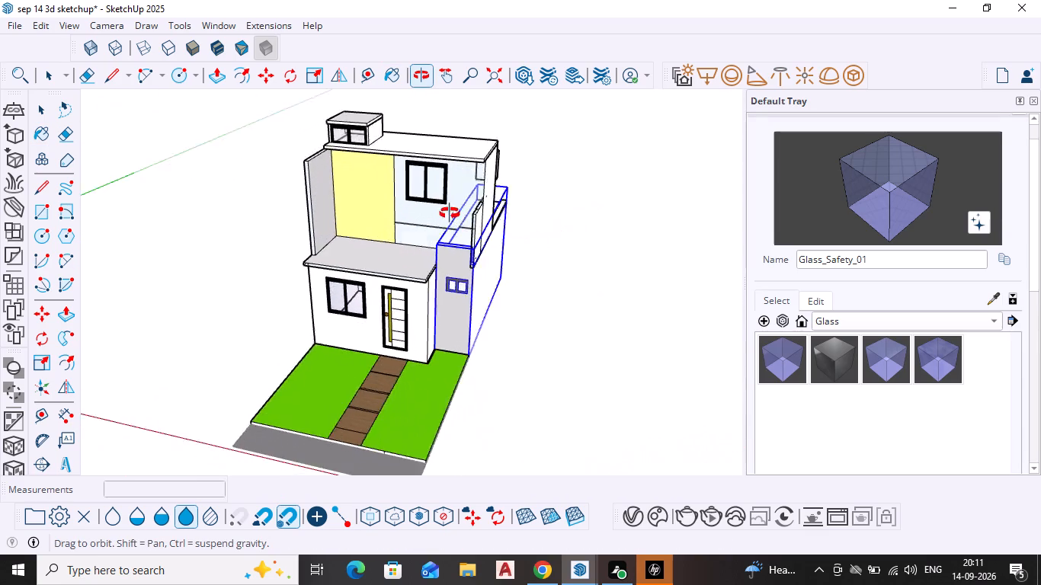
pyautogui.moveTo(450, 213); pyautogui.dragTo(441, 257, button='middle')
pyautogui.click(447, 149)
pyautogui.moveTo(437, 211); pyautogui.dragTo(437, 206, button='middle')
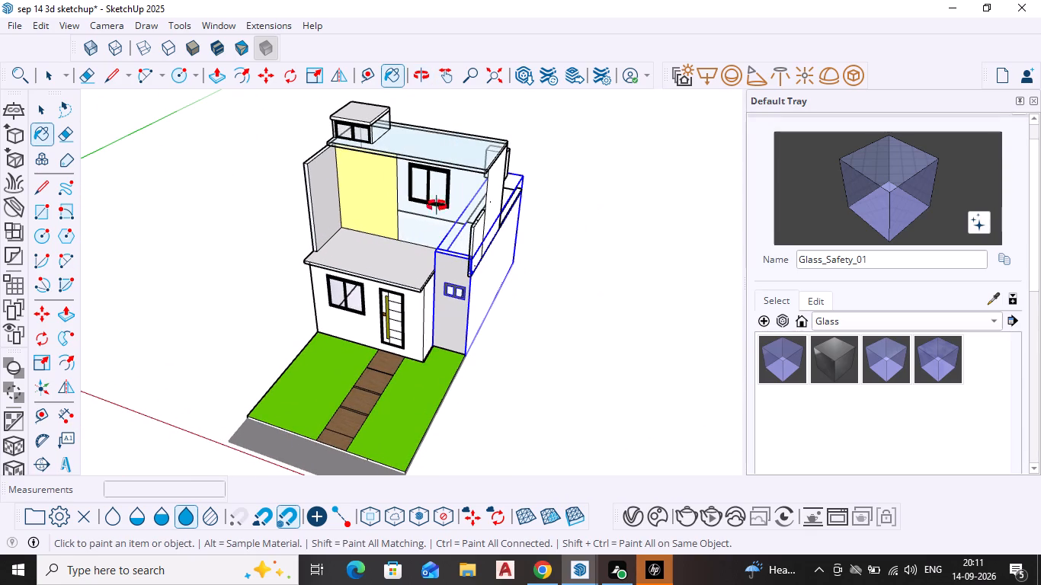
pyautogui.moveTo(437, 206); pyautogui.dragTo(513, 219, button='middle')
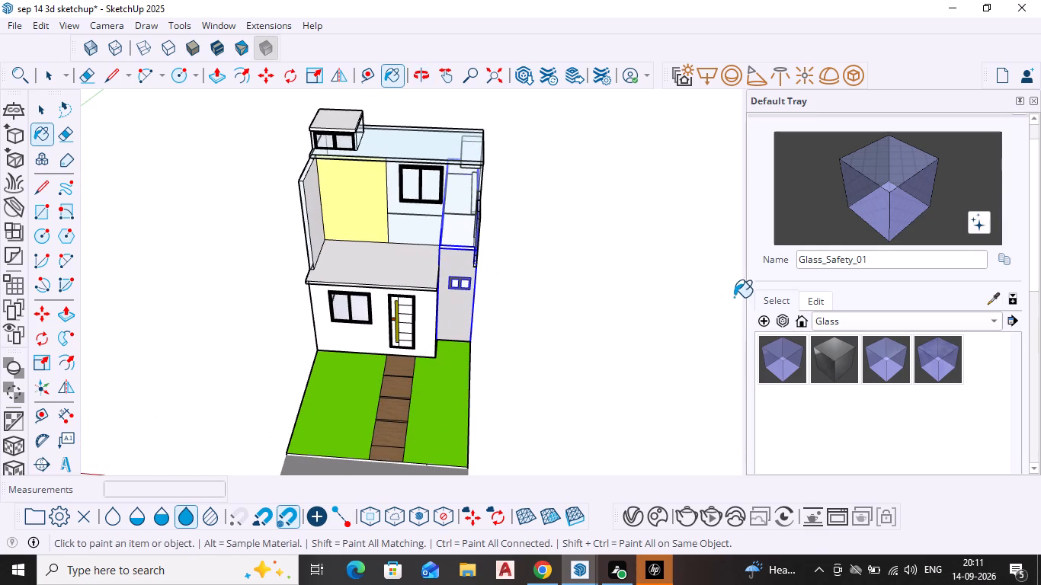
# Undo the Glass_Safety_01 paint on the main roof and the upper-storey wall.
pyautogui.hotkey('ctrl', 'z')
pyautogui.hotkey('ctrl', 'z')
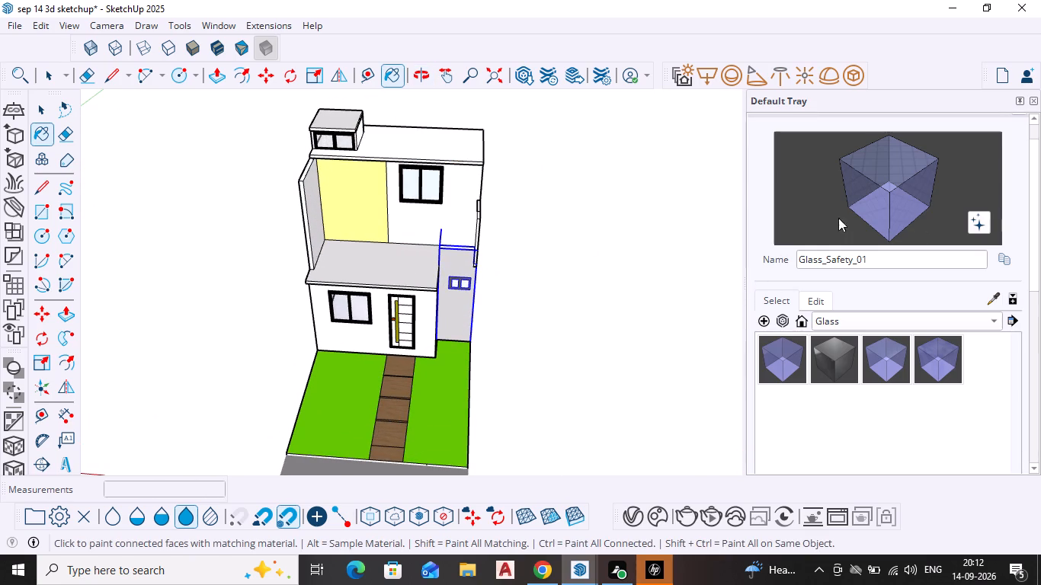
# Paint the lawn area between the stepping path and the side wall's boundary with Glass_Safety_01.
pyautogui.scroll(-3, 623, 229)
pyautogui.scroll(-1, 590, 315)
pyautogui.moveTo(578, 337); pyautogui.dragTo(387, 302, button='middle')
pyautogui.scroll(4, 397, 359)
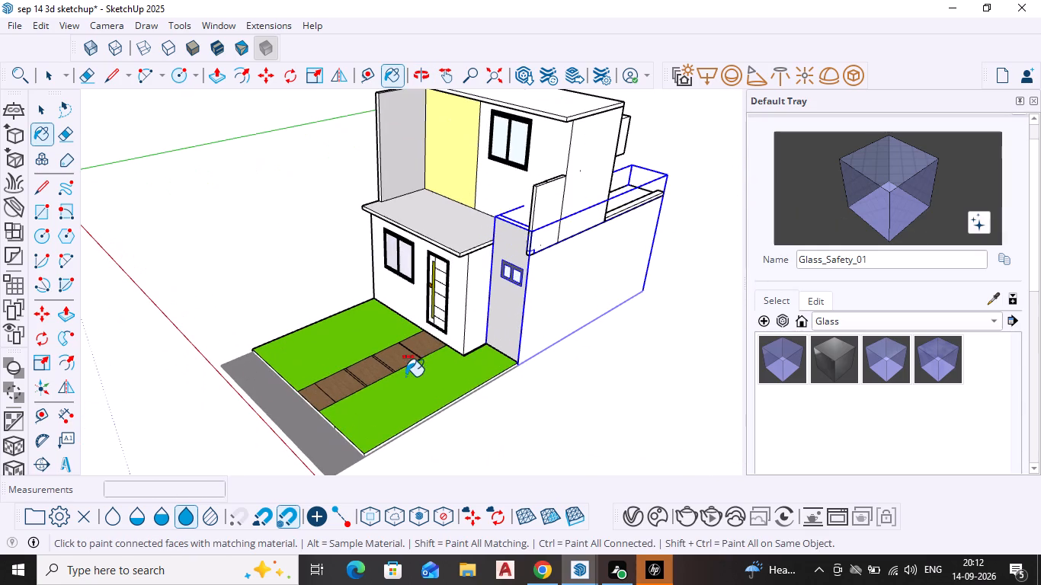
pyautogui.click(396, 427)
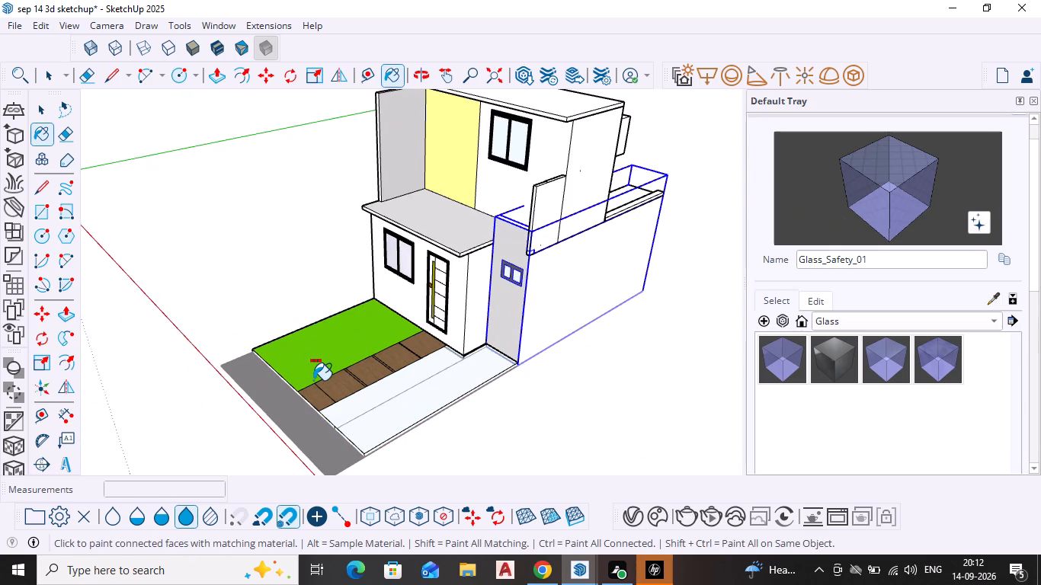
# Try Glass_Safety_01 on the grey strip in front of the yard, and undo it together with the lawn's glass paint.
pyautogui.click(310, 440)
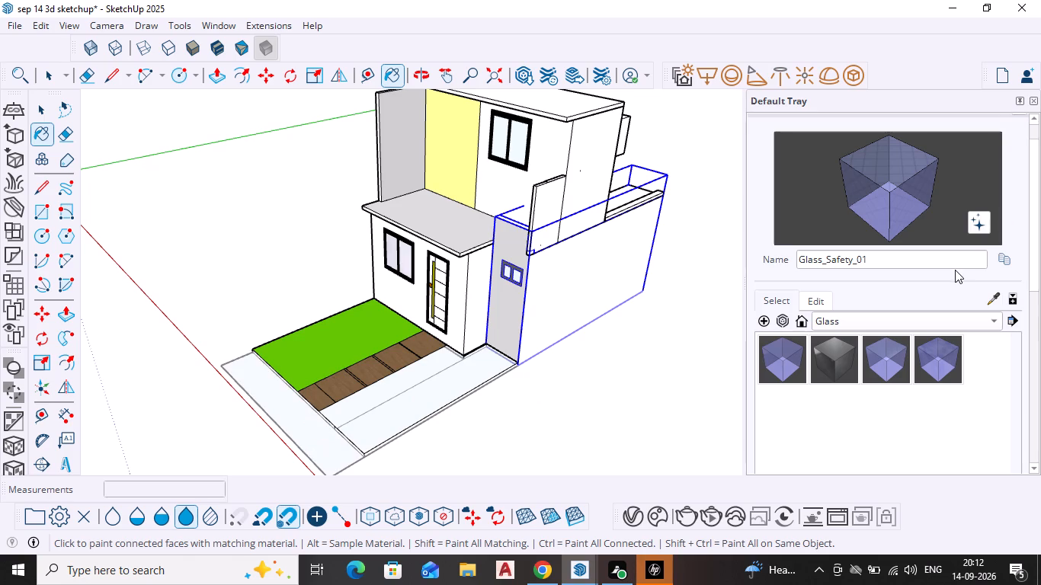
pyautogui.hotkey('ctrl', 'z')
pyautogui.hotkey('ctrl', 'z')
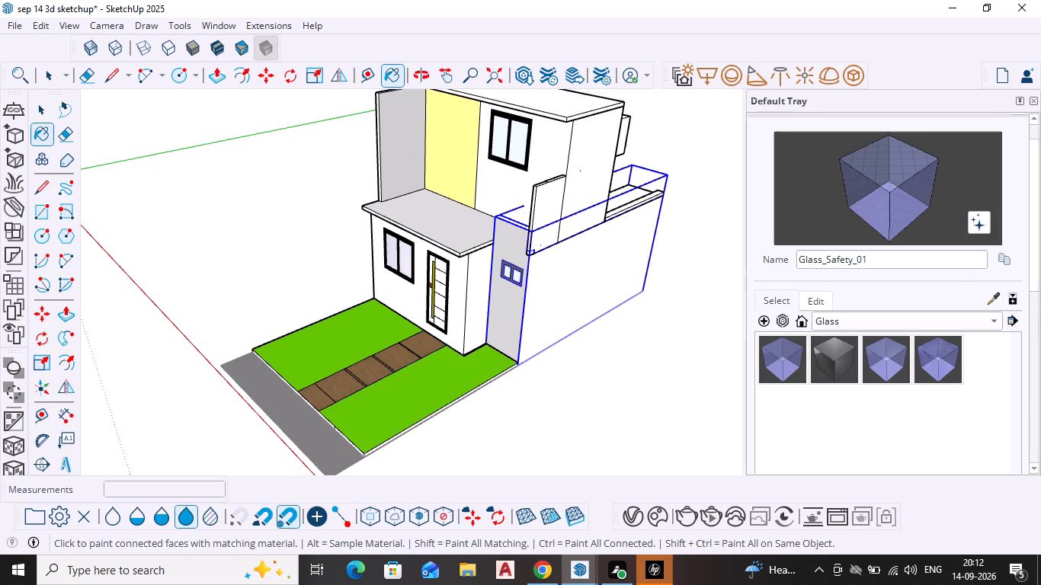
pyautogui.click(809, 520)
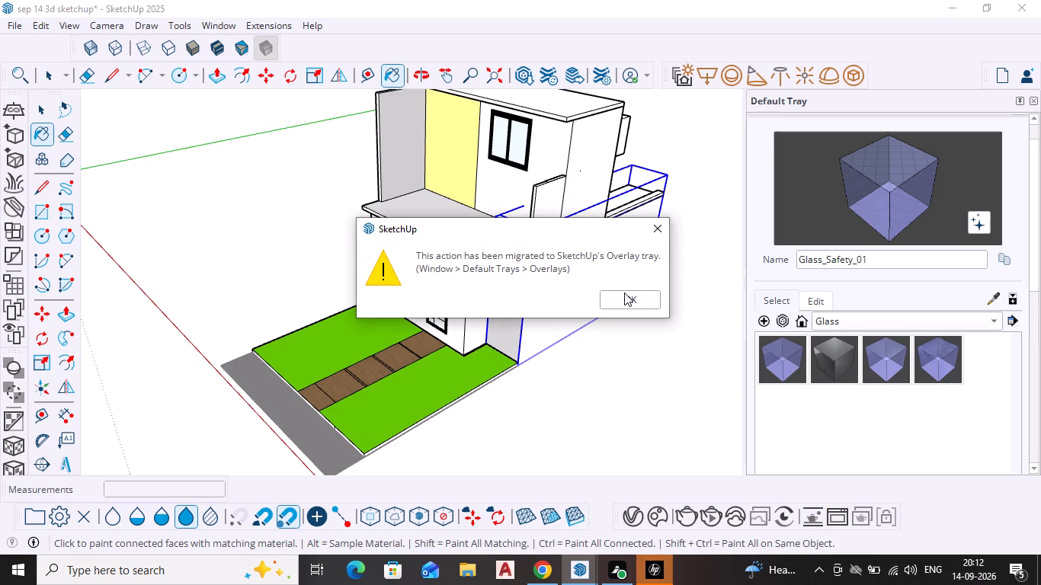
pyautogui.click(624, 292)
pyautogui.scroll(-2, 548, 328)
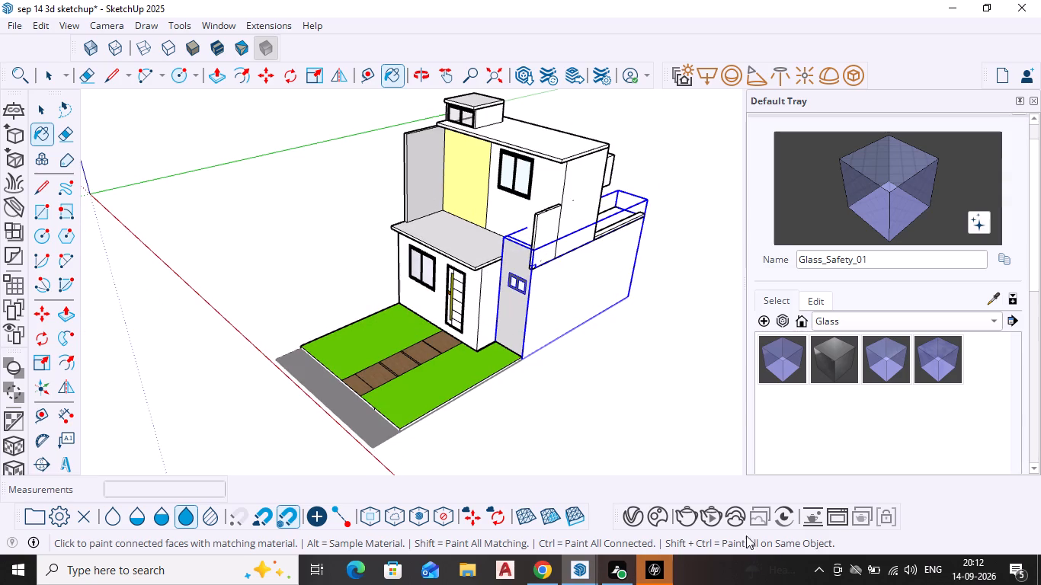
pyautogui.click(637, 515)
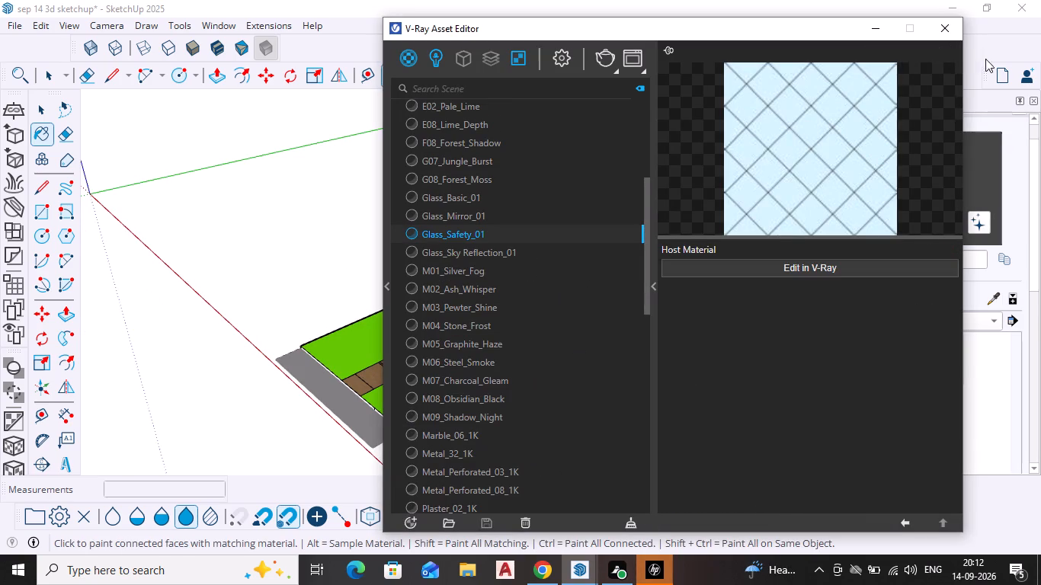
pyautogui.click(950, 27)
# Deselect the side wall group, frame the whole house from the front corner, and render it with V-Ray.
pyautogui.scroll(-2, 410, 366)
pyautogui.moveTo(550, 370); pyautogui.dragTo(560, 368, button='middle')
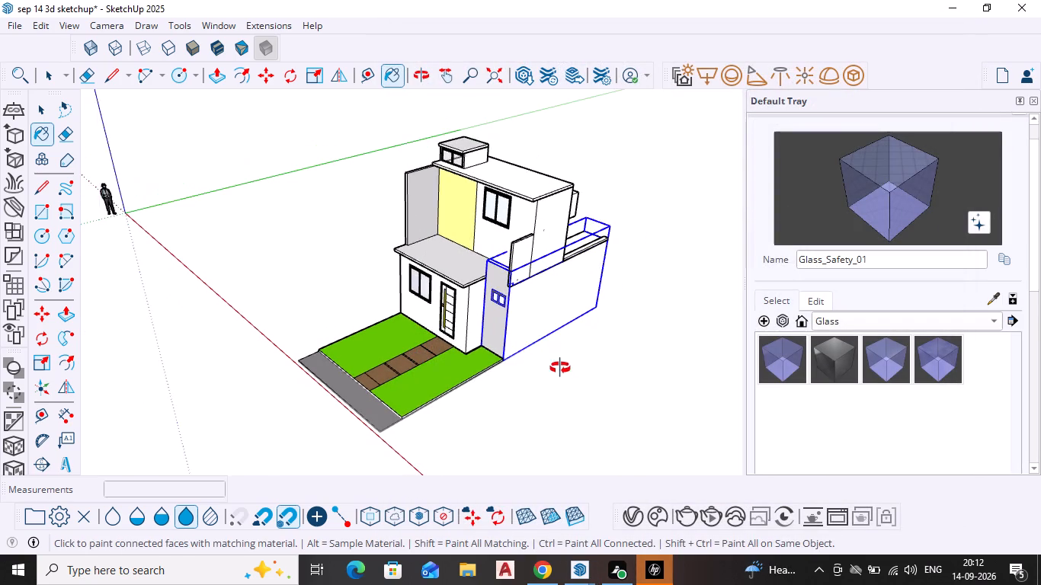
pyautogui.moveTo(560, 368); pyautogui.dragTo(572, 366, button='middle')
pyautogui.press('space')
pyautogui.press('Escape')
pyautogui.press('`')
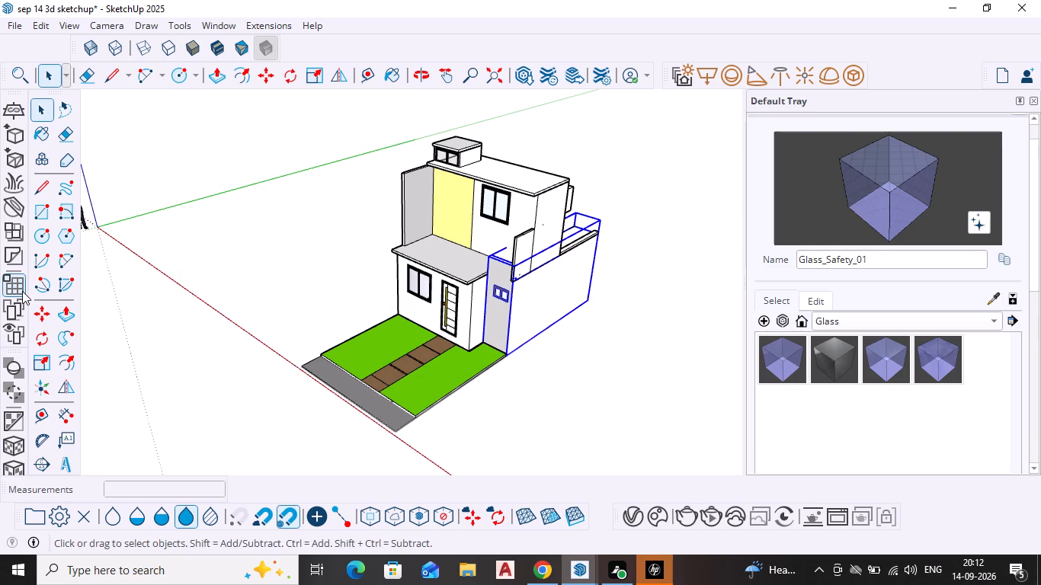
pyautogui.click(655, 312)
pyautogui.moveTo(645, 305); pyautogui.dragTo(645, 294)
pyautogui.click(642, 289)
pyautogui.moveTo(573, 404); pyautogui.dragTo(603, 385, button='middle')
pyautogui.scroll(2, 572, 356)
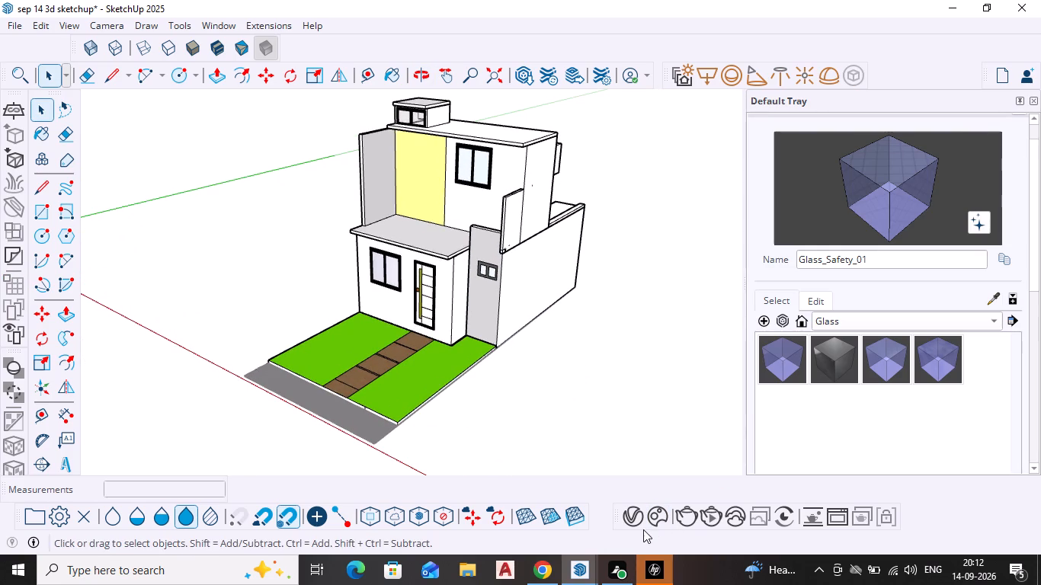
pyautogui.click(685, 516)
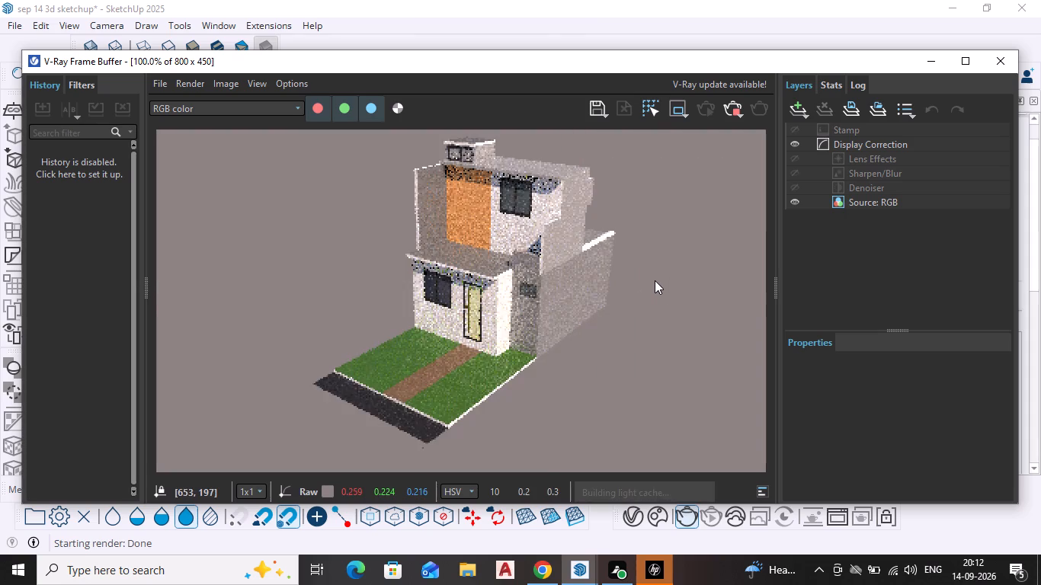
pyautogui.moveTo(655, 280); pyautogui.dragTo(641, 288)
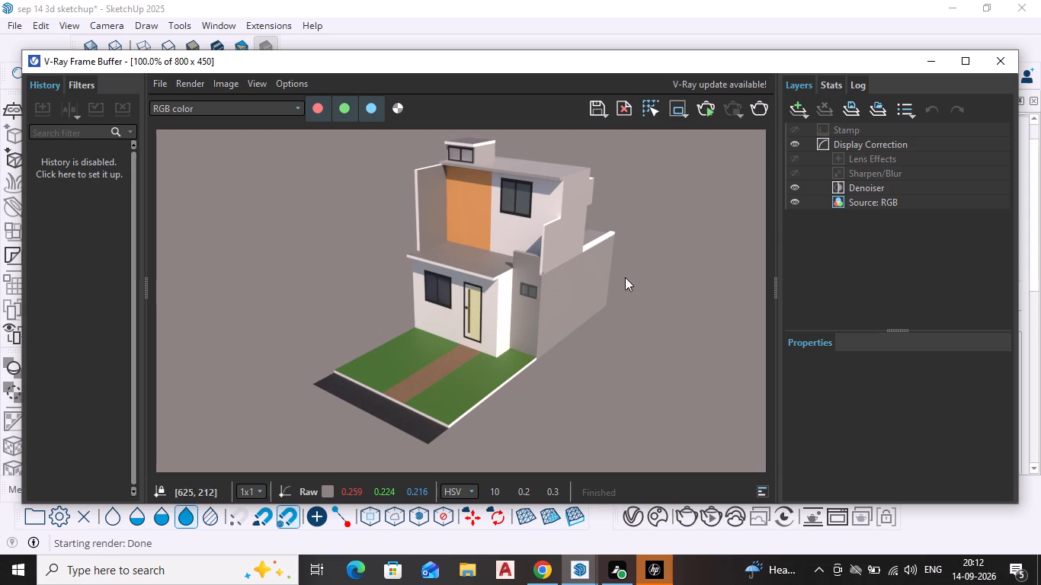
# Set the point cloud blending to 75% and close the rendered image.
pyautogui.click(181, 517)
pyautogui.click(181, 517)
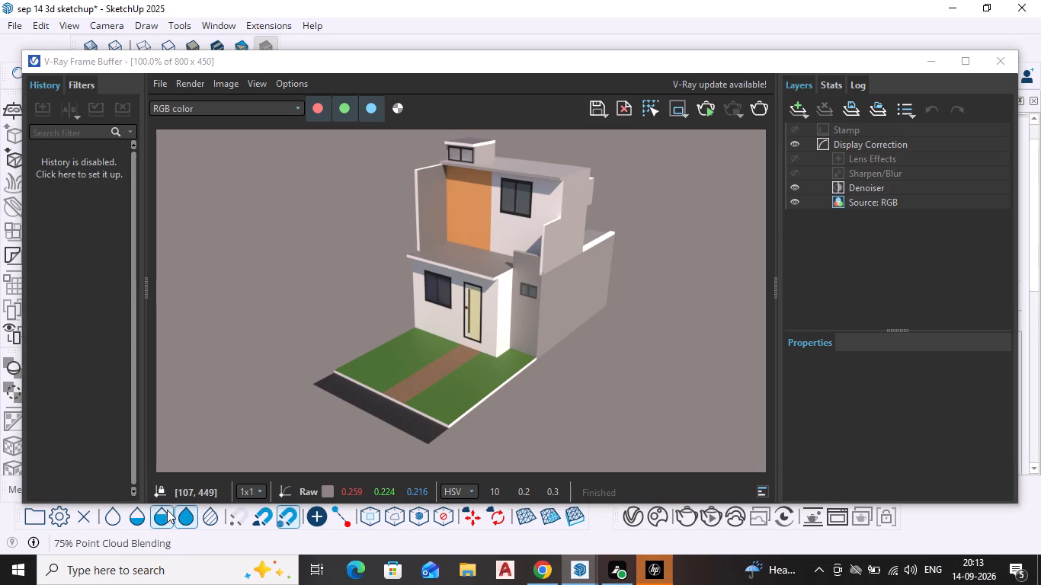
pyautogui.click(167, 510)
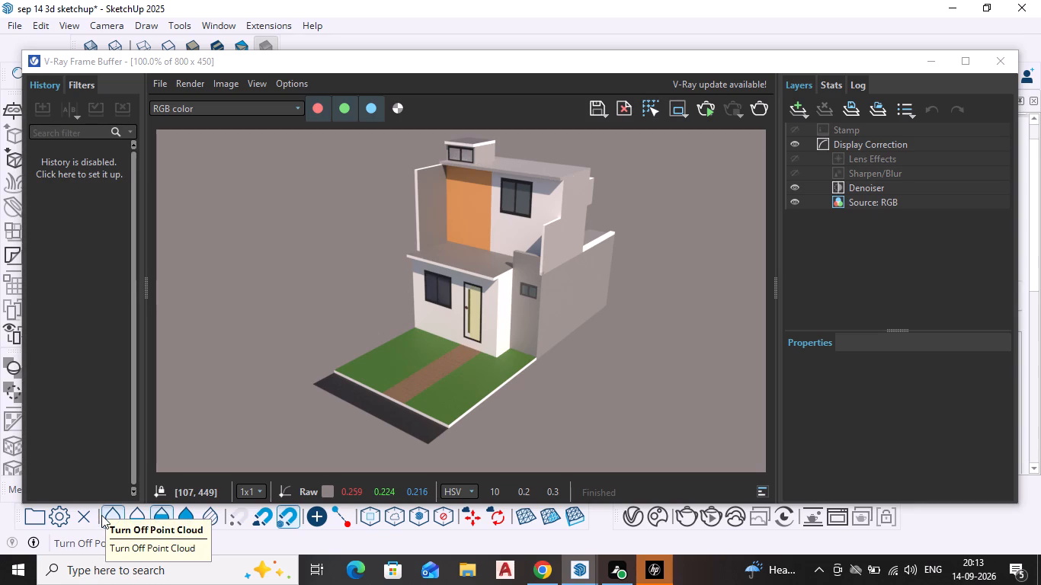
pyautogui.click(993, 67)
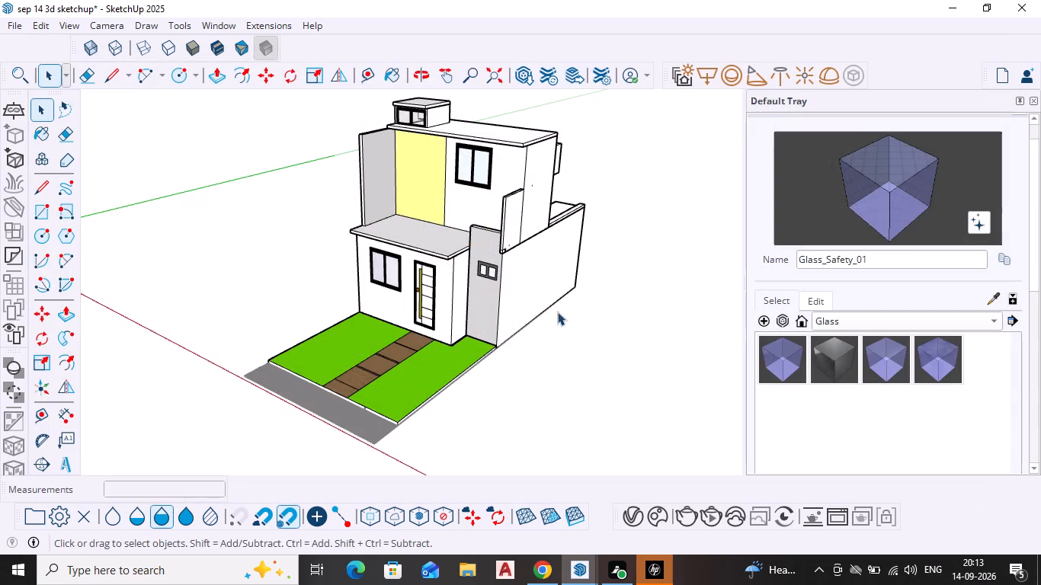
# Create a new Sky texture in the V-Ray Asset Editor.
pyautogui.click(636, 515)
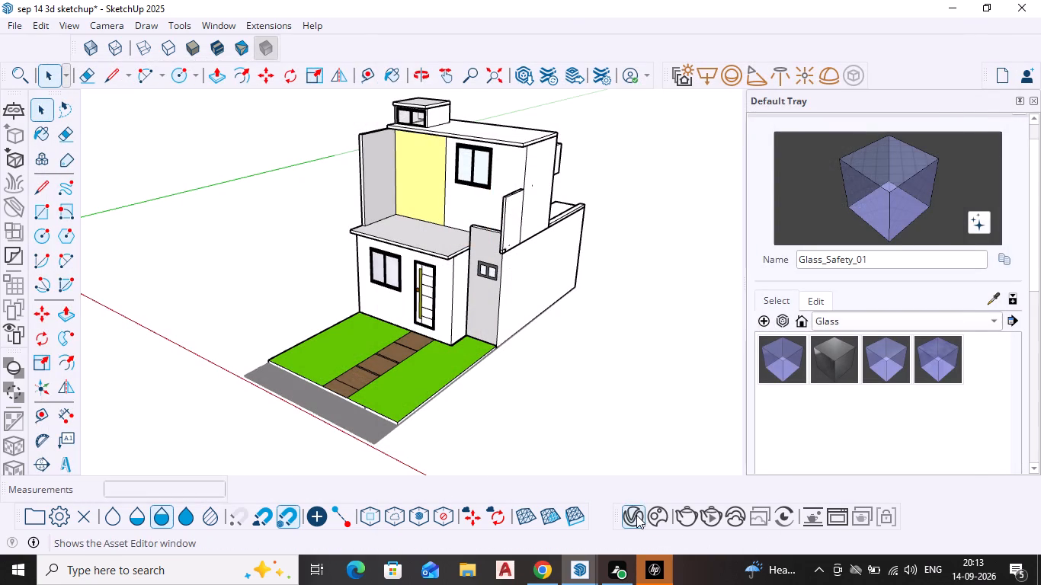
pyautogui.click(405, 521)
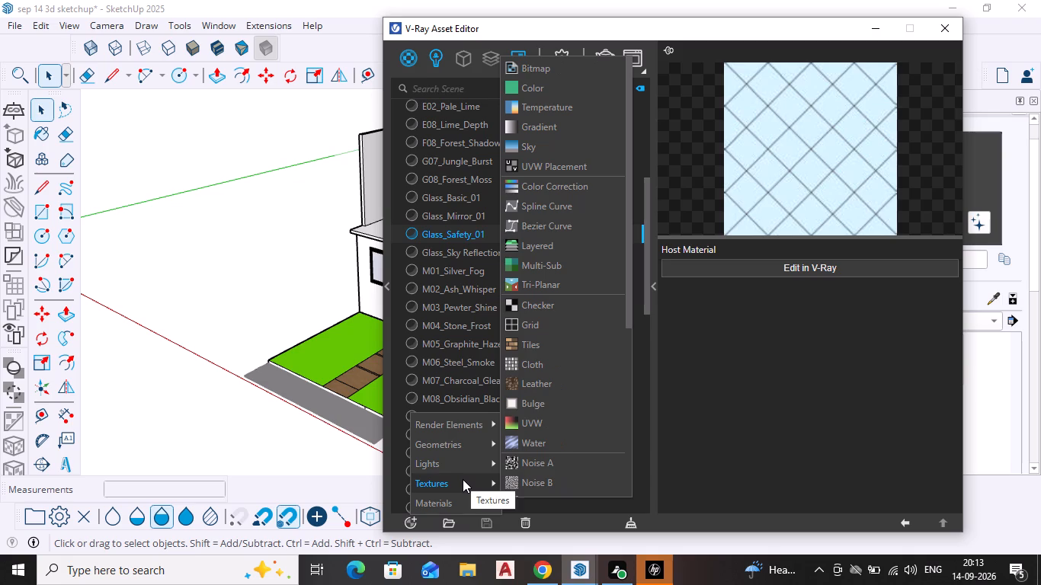
pyautogui.click(463, 479)
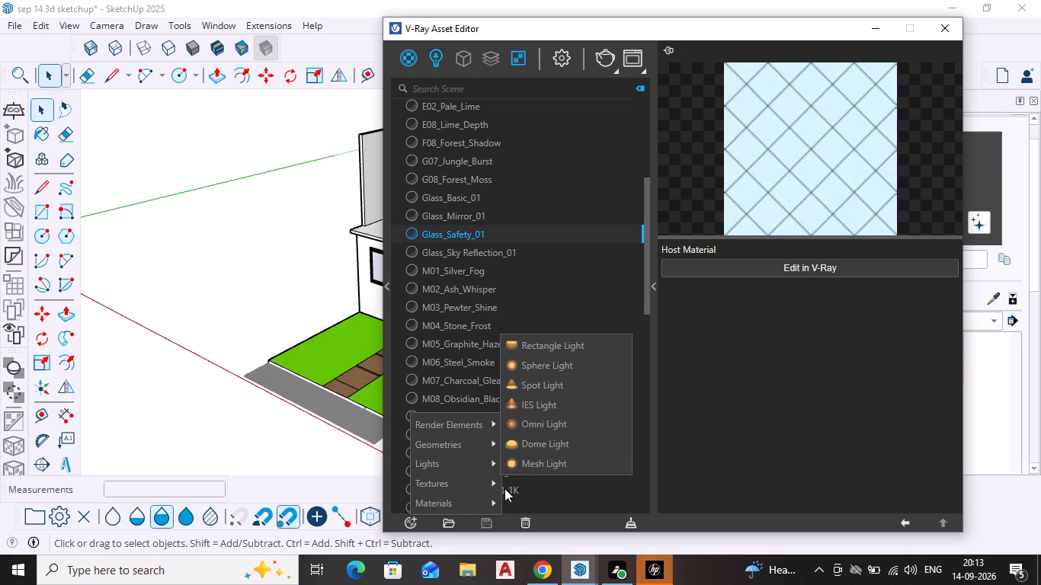
pyautogui.click(493, 490)
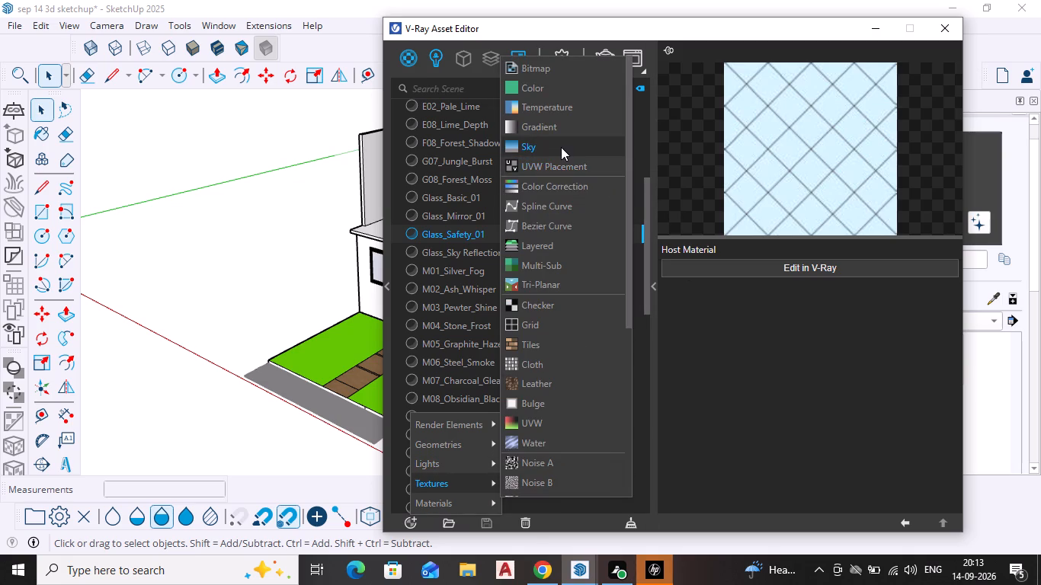
pyautogui.click(556, 144)
# Examine the Sky texture's orientation, colour, intensity, sky model and albedo parameters.
pyautogui.scroll(2, 854, 213)
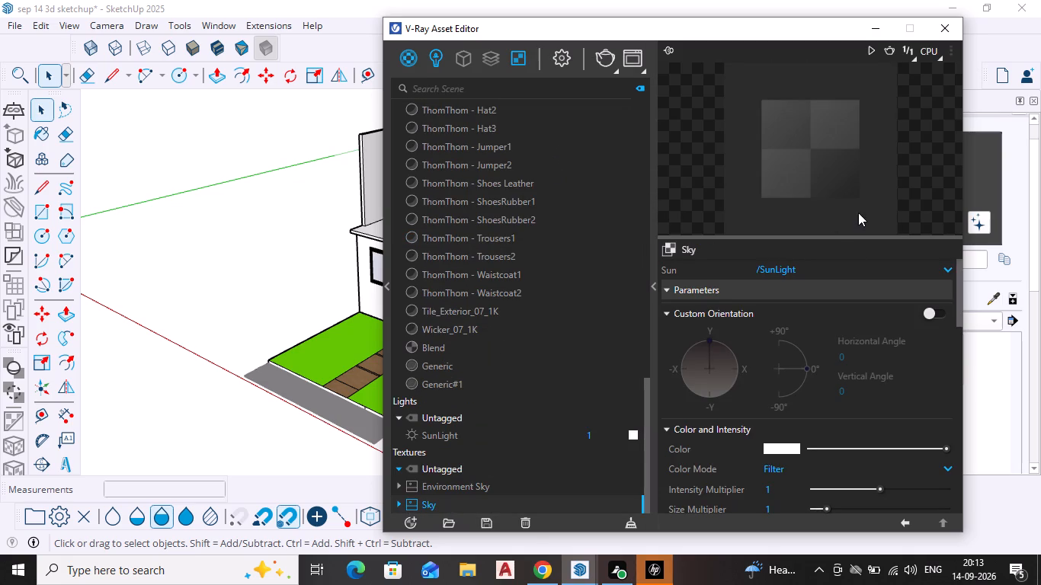
pyautogui.scroll(1, 858, 213)
pyautogui.scroll(-3, 829, 388)
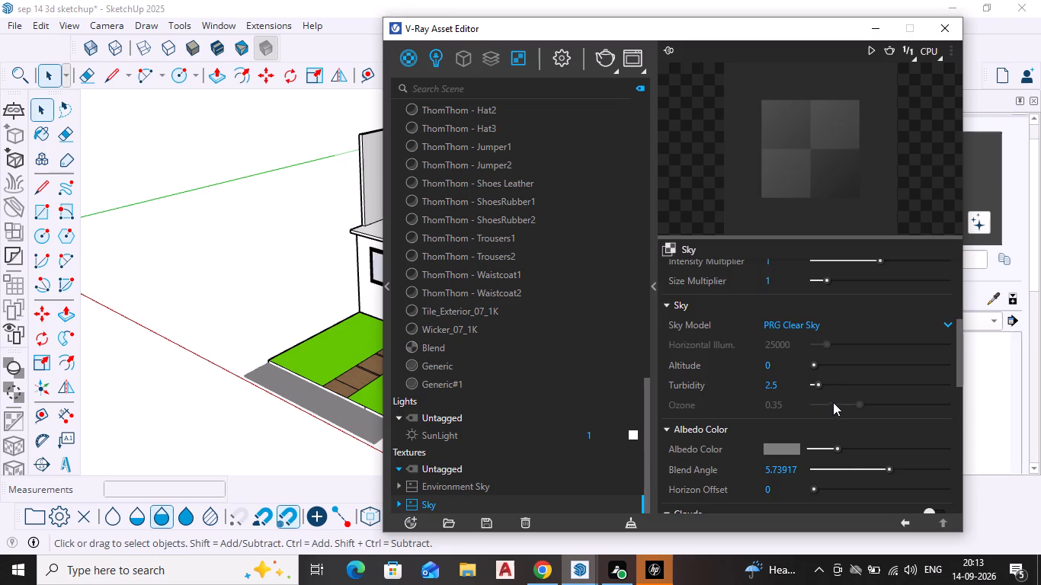
pyautogui.scroll(7, 838, 404)
pyautogui.click(828, 180)
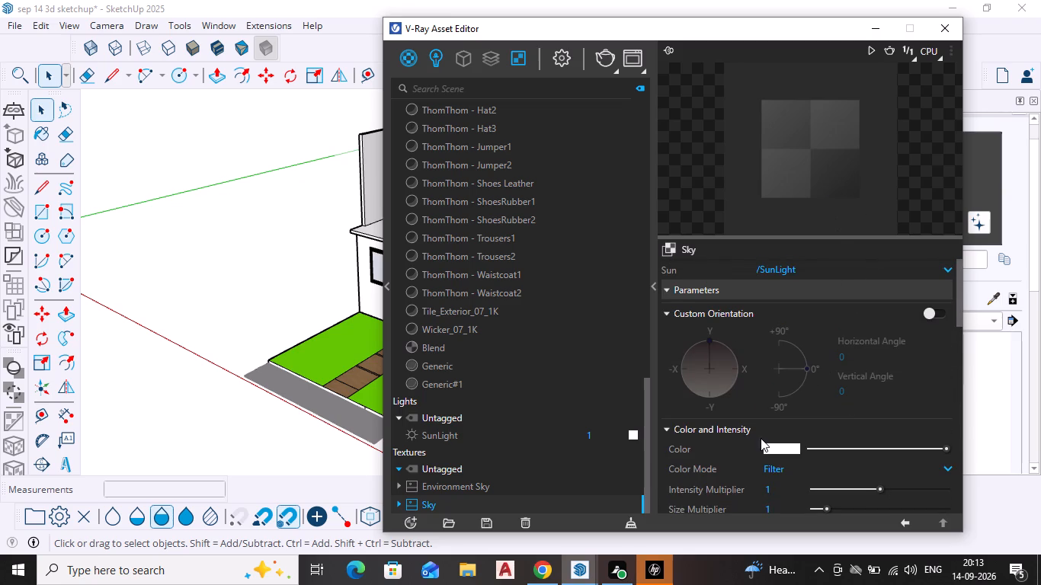
pyautogui.scroll(-8, 761, 438)
pyautogui.scroll(6, 761, 438)
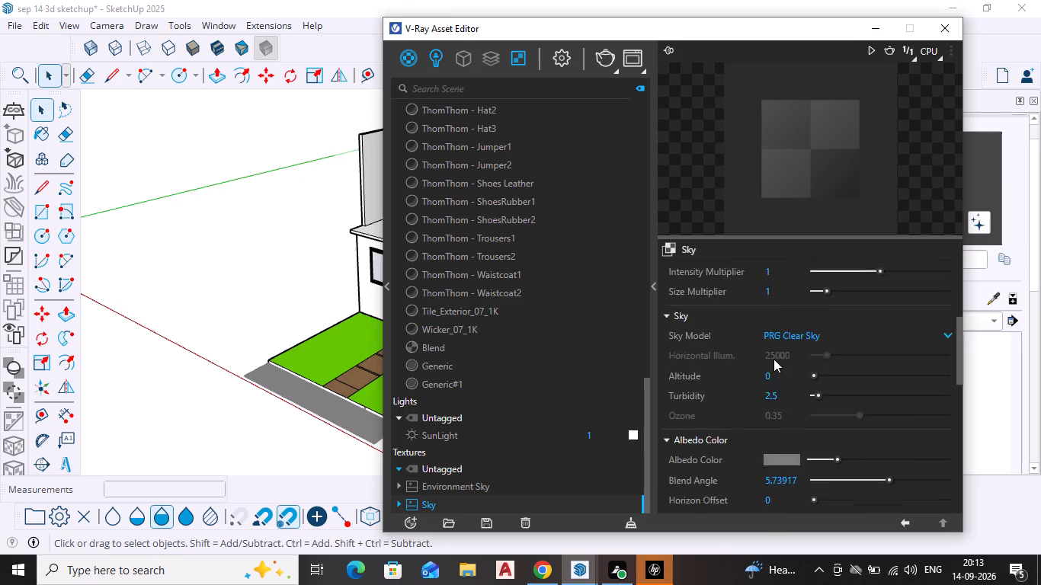
pyautogui.scroll(5, 774, 359)
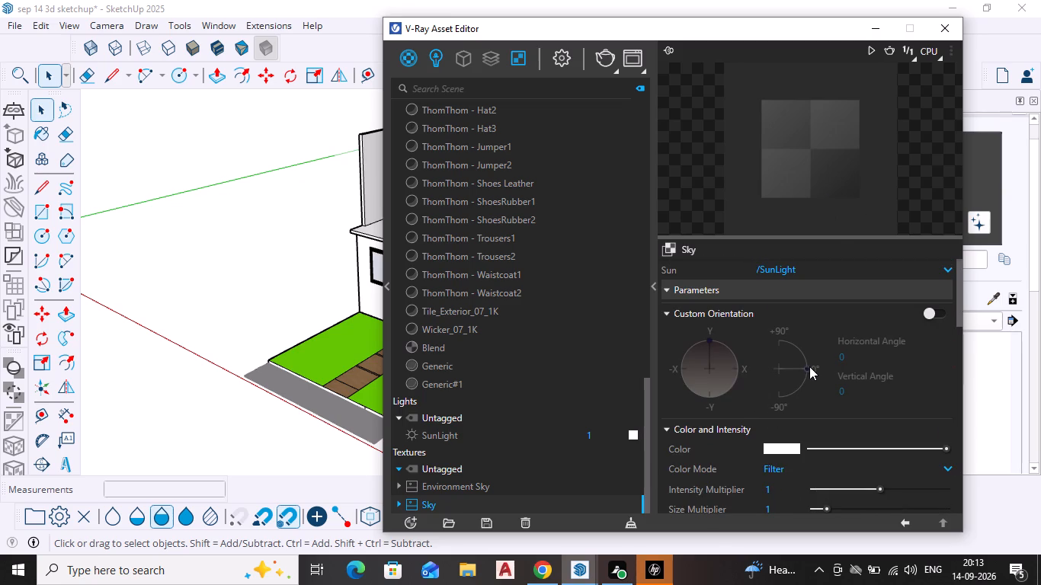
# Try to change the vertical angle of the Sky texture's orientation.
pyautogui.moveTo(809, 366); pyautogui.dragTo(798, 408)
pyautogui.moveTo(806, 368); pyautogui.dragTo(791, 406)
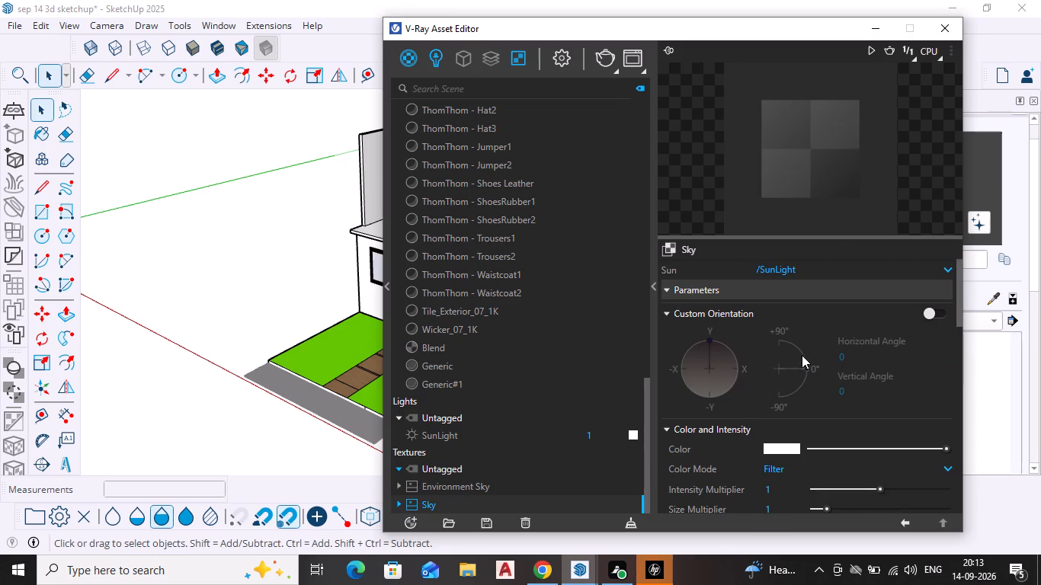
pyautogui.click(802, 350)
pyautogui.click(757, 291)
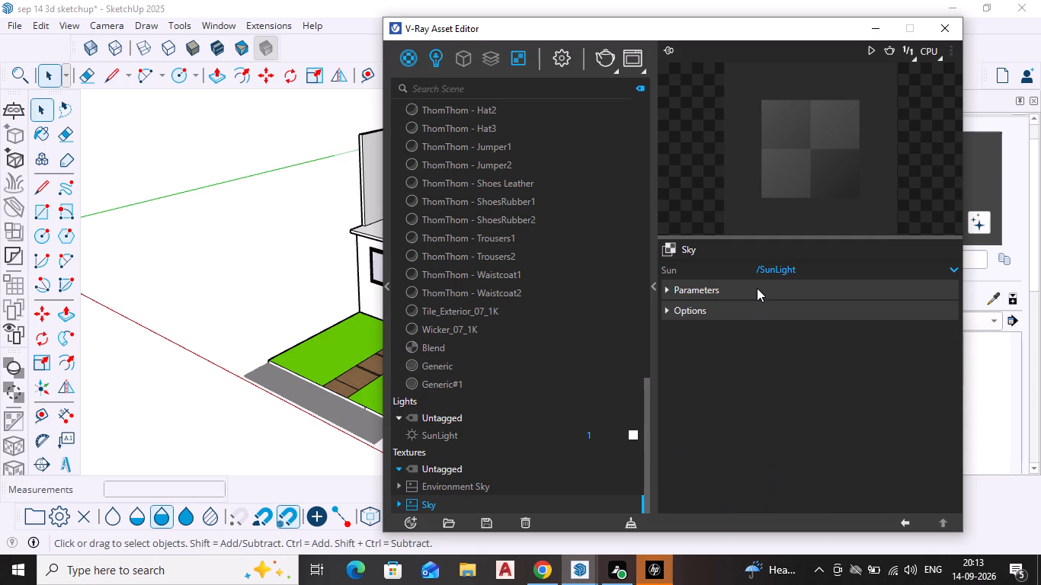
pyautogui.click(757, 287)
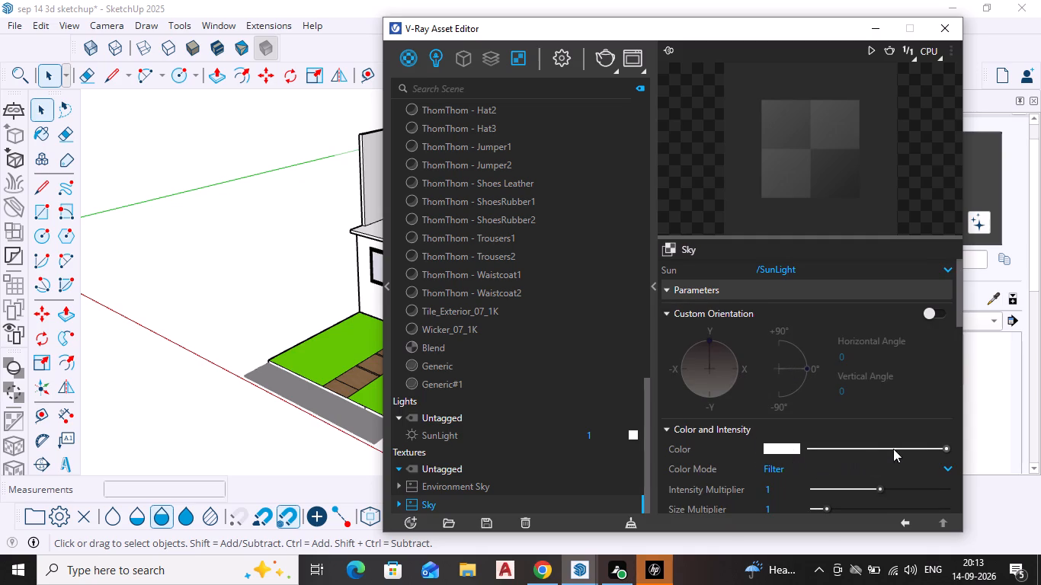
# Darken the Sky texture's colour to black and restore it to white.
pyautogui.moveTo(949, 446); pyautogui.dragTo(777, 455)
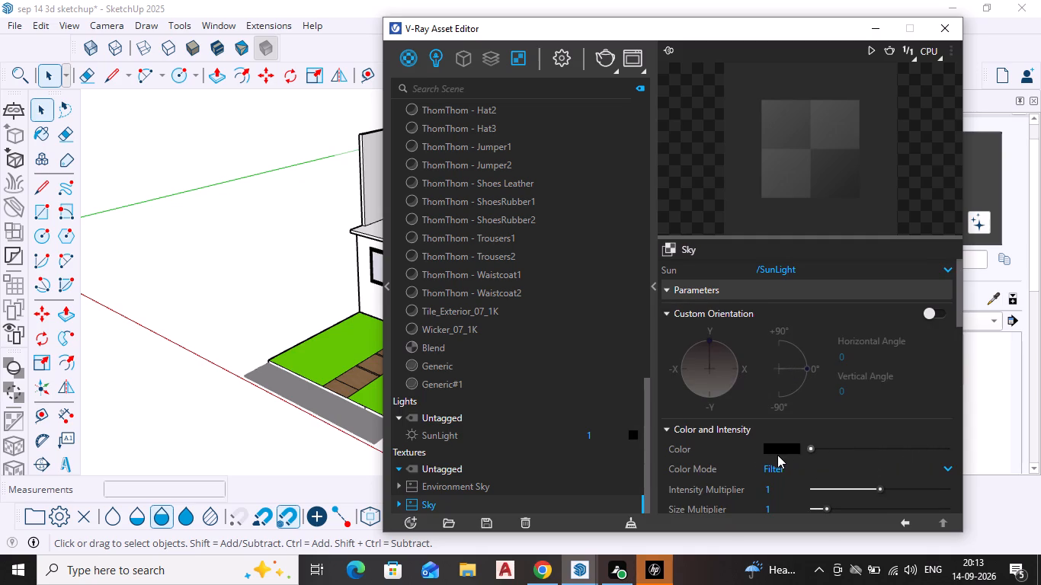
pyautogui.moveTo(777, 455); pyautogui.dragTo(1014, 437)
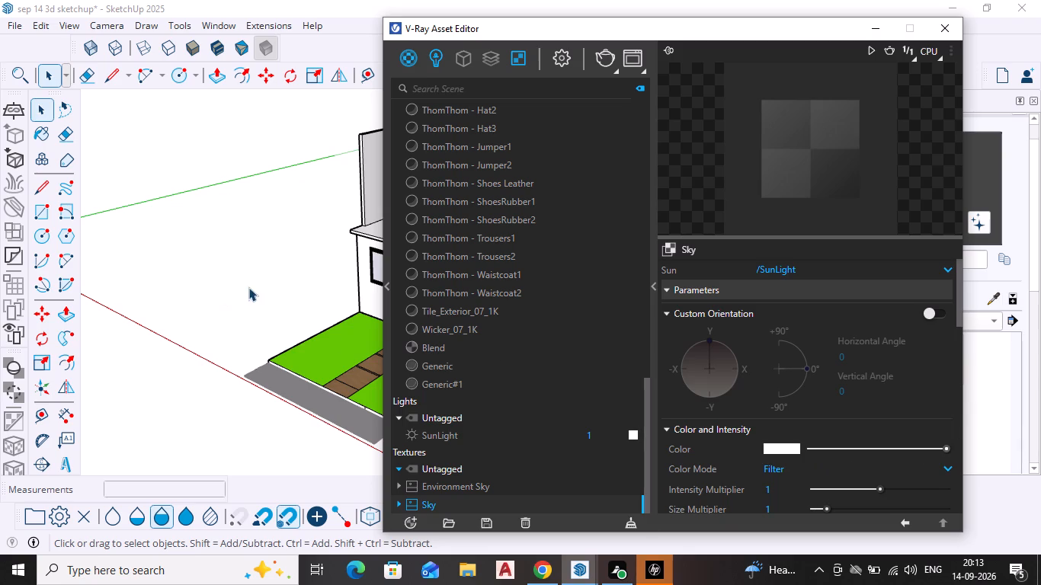
# Replace the current Sky texture with a fresh Sky texture.
pyautogui.scroll(-2, 700, 397)
pyautogui.doubleClick(668, 248)
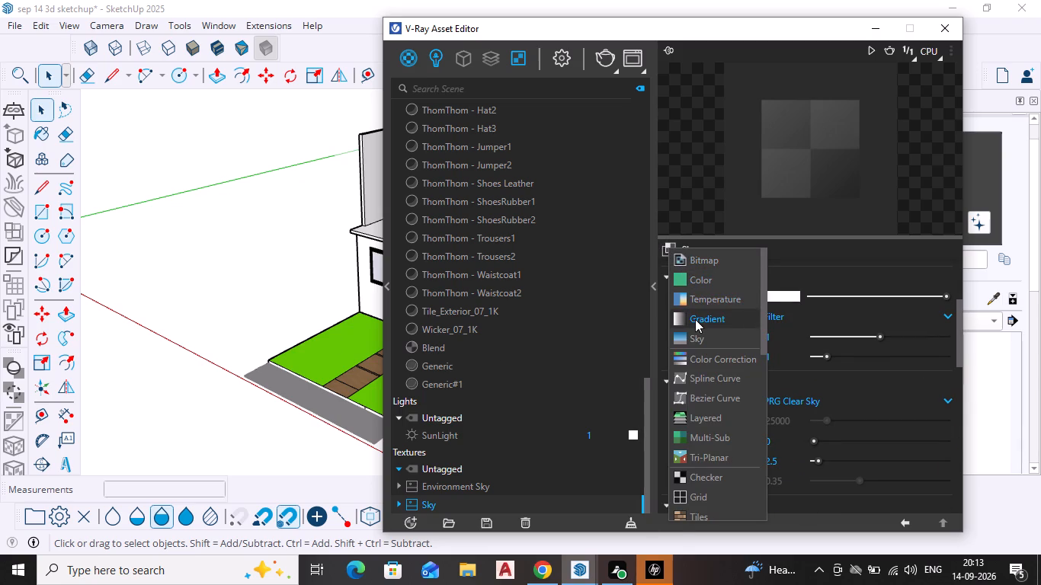
pyautogui.click(694, 336)
# Enable custom orientation for the new Sky texture.
pyautogui.scroll(5, 734, 309)
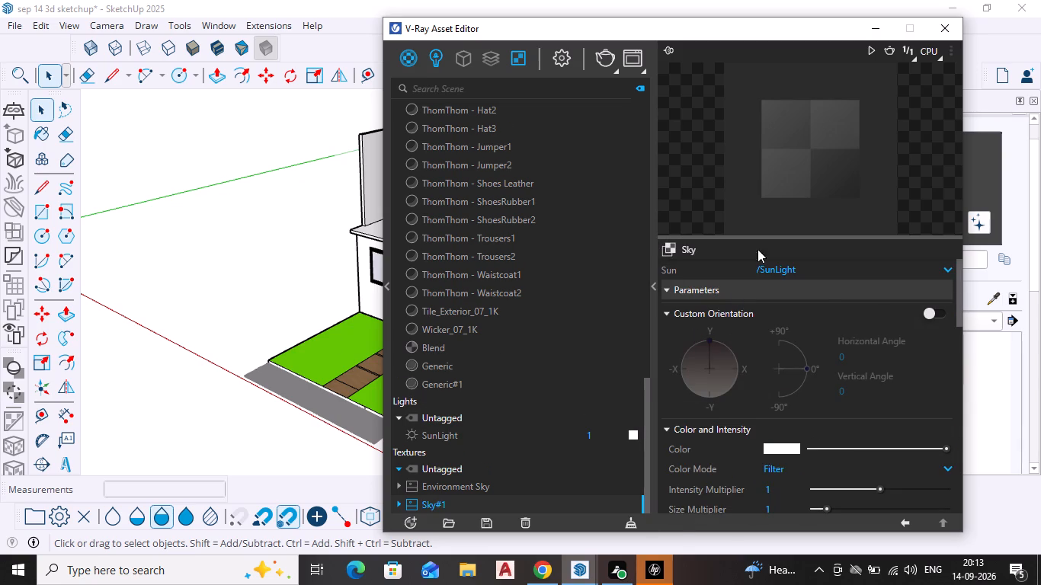
pyautogui.scroll(3, 758, 249)
pyautogui.scroll(3, 901, 273)
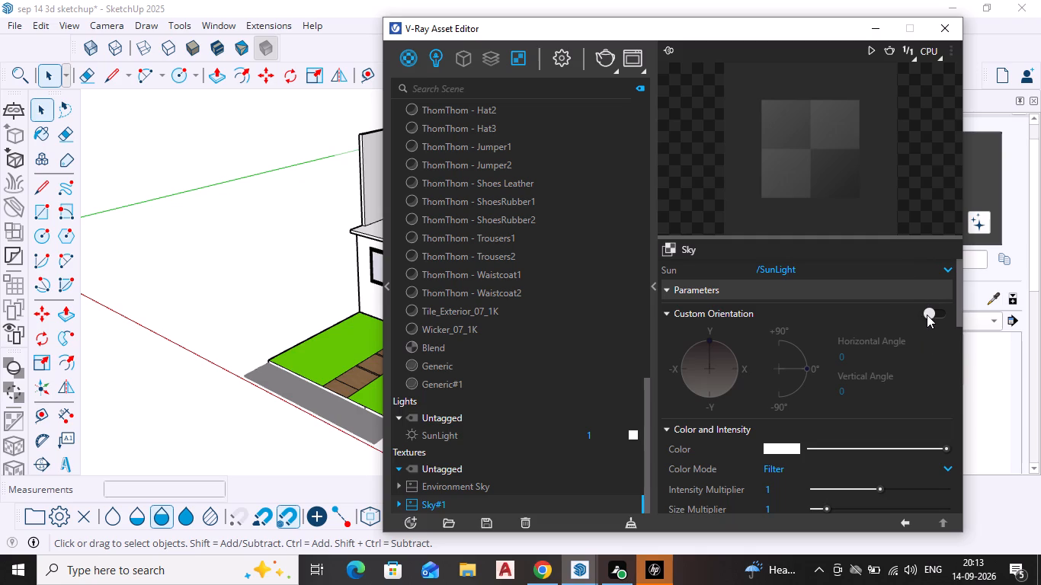
pyautogui.click(927, 315)
pyautogui.scroll(6, 860, 300)
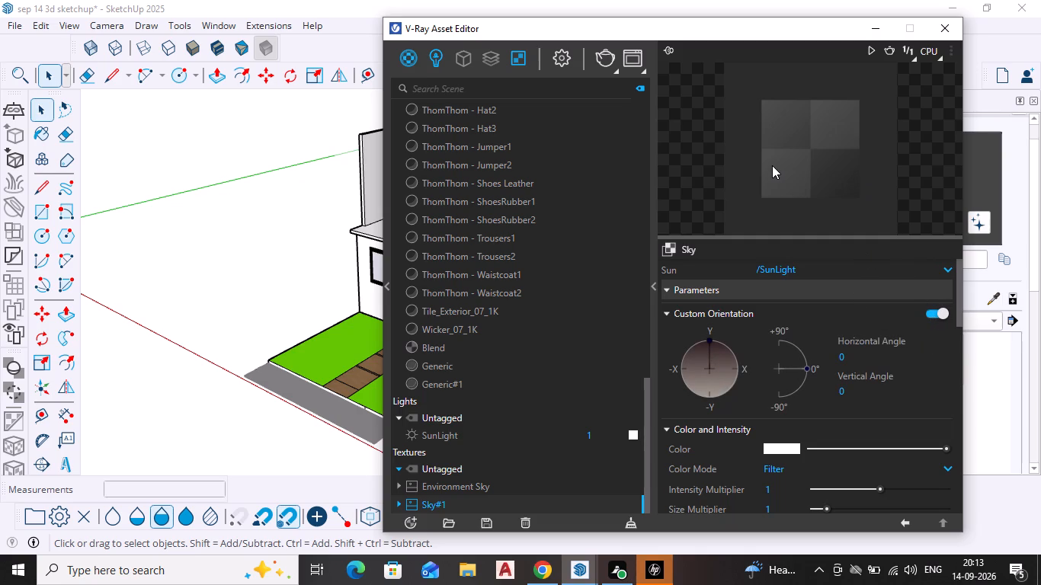
pyautogui.click(780, 153)
pyautogui.doubleClick(785, 159)
# Enable clouds for the Sky texture, look over the cloud settings, and close the V-Ray Asset Editor.
pyautogui.scroll(-6, 780, 467)
pyautogui.scroll(2, 758, 425)
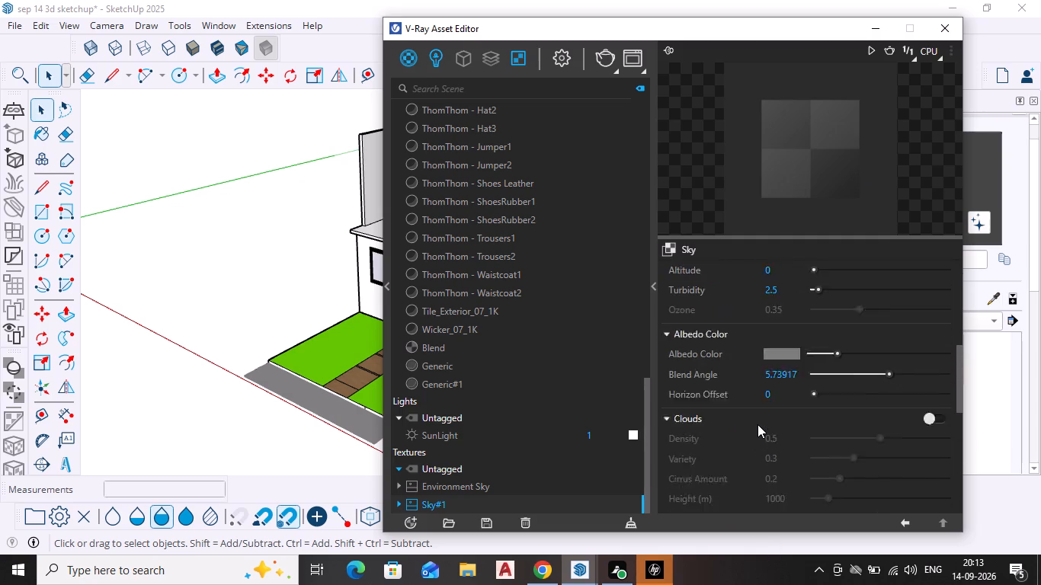
pyautogui.click(930, 435)
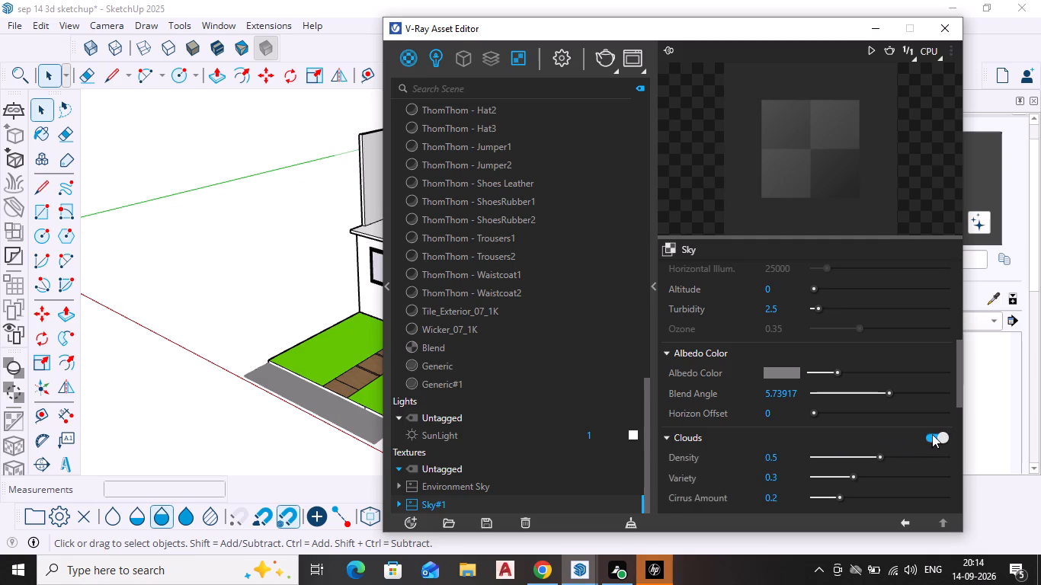
pyautogui.scroll(-2, 895, 440)
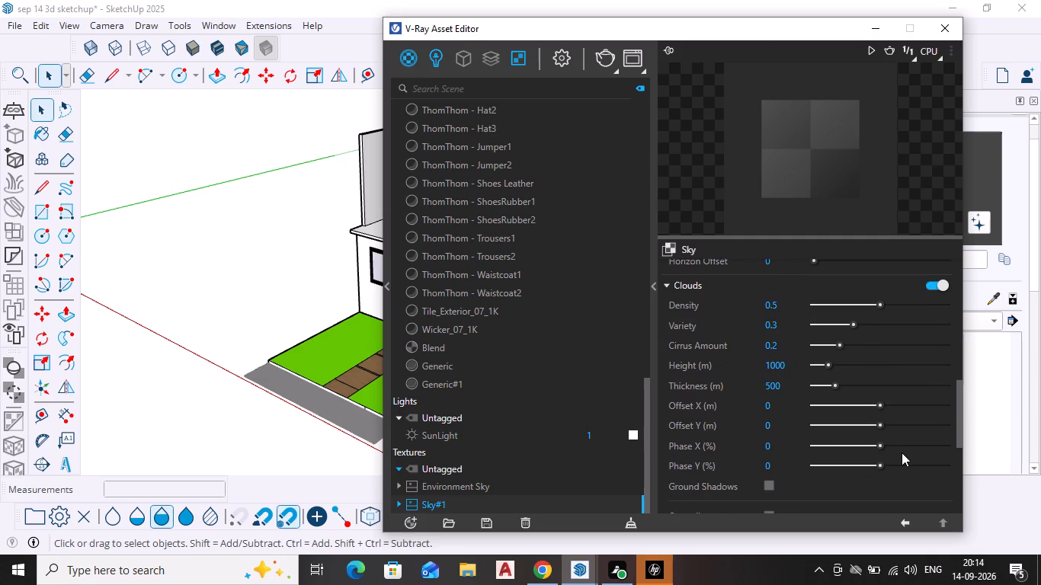
pyautogui.scroll(-5, 802, 344)
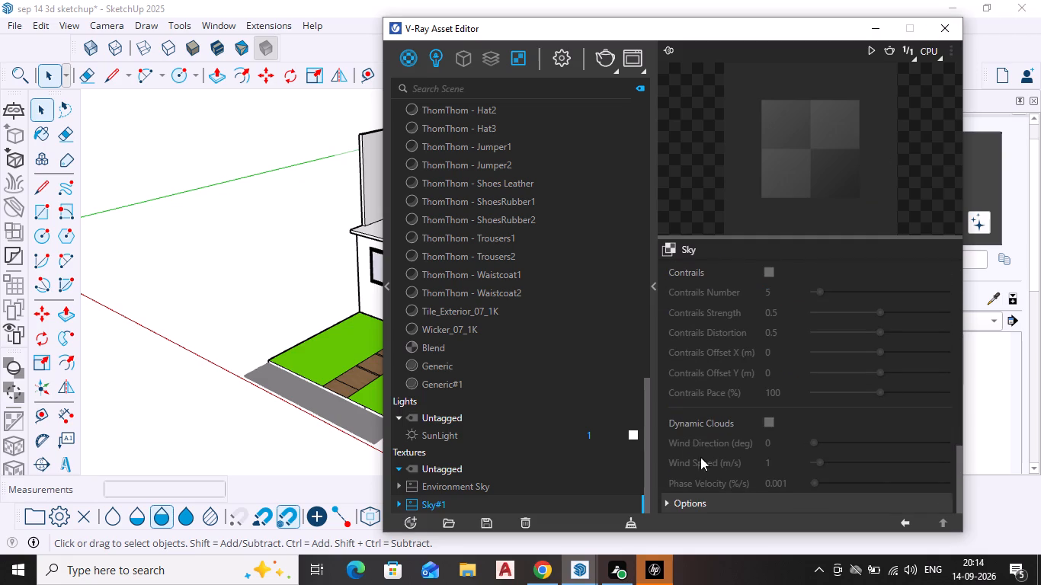
pyautogui.scroll(-5, 760, 407)
pyautogui.scroll(8, 768, 414)
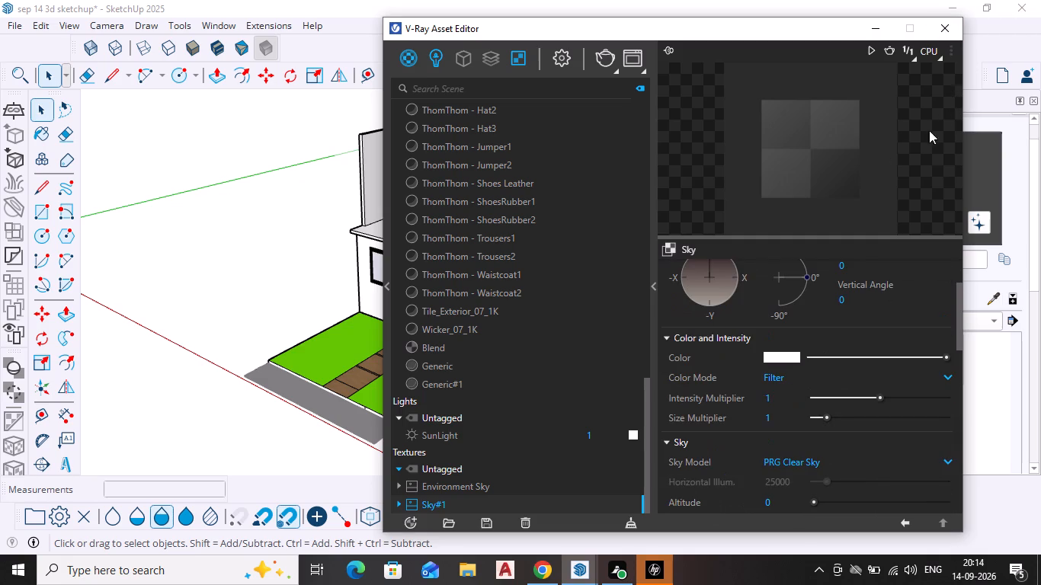
pyautogui.scroll(12, 780, 337)
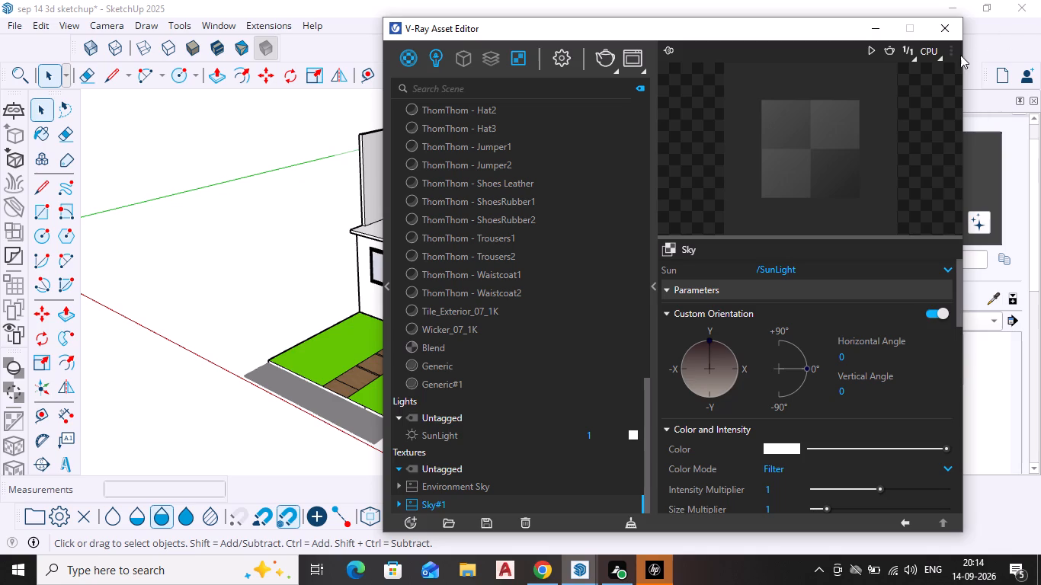
pyautogui.click(957, 30)
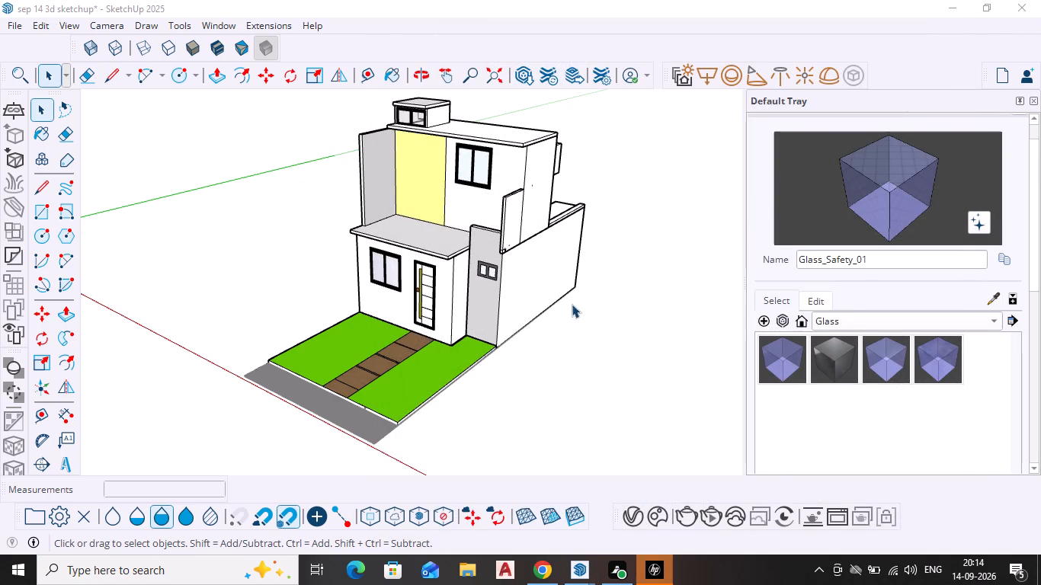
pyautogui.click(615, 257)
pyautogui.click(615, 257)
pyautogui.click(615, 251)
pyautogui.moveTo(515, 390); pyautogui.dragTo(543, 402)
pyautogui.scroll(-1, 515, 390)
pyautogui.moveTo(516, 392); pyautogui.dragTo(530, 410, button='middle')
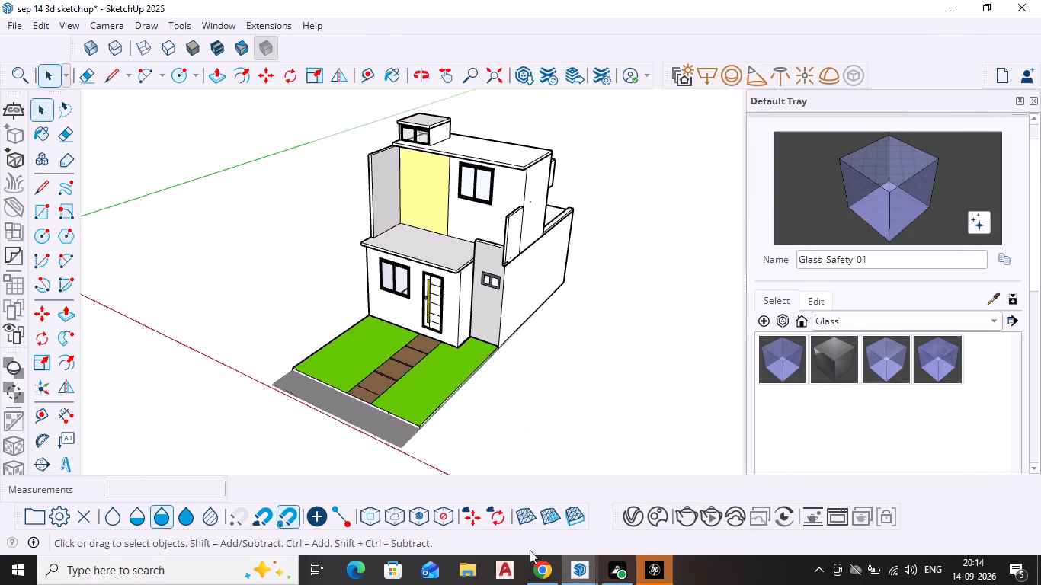
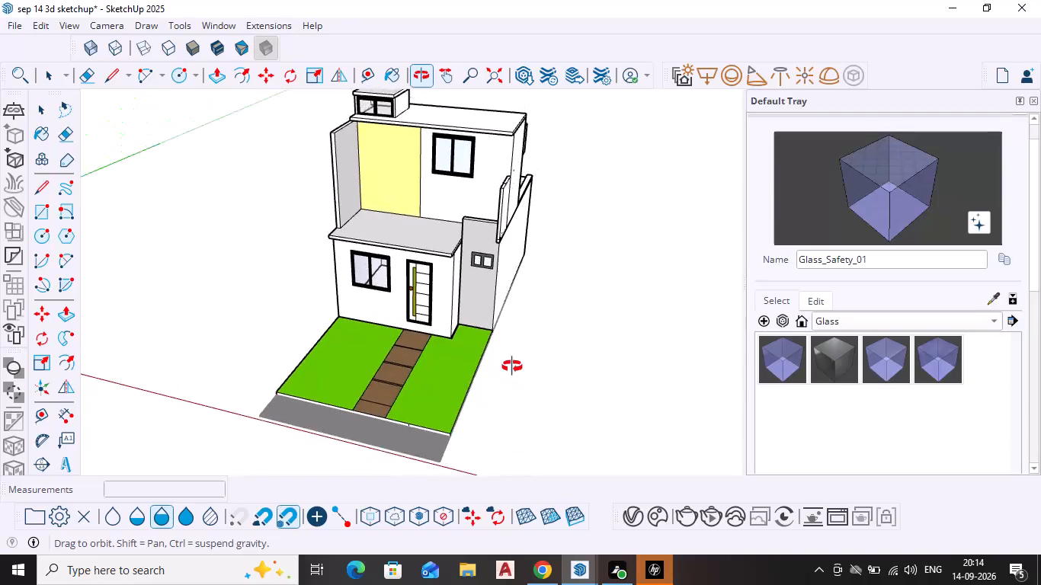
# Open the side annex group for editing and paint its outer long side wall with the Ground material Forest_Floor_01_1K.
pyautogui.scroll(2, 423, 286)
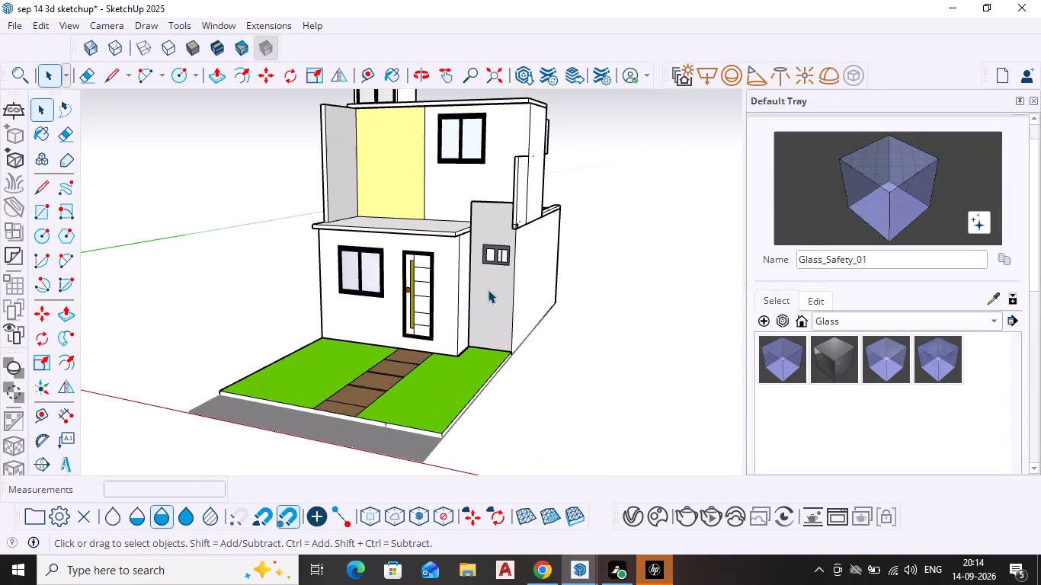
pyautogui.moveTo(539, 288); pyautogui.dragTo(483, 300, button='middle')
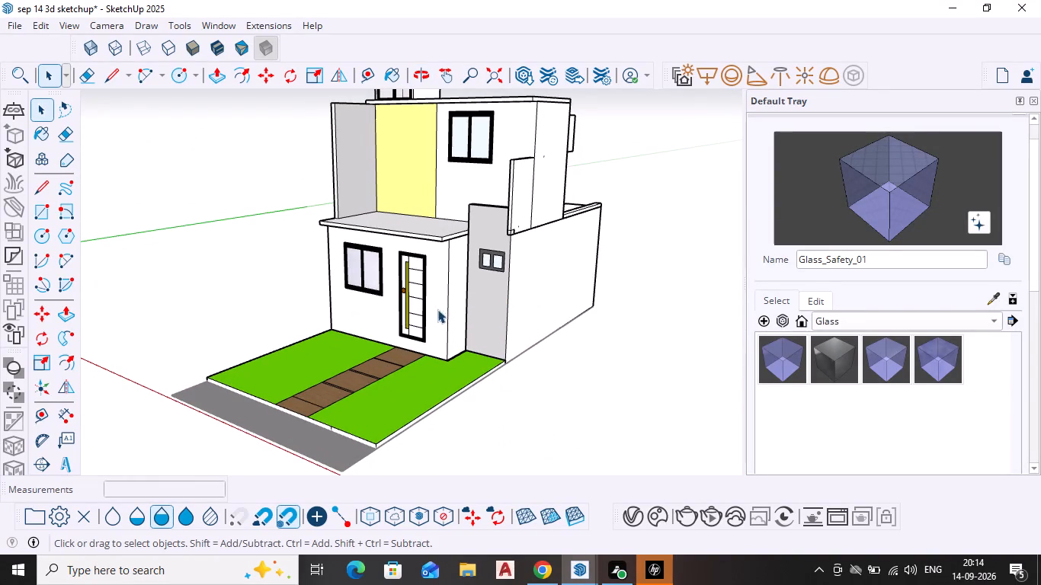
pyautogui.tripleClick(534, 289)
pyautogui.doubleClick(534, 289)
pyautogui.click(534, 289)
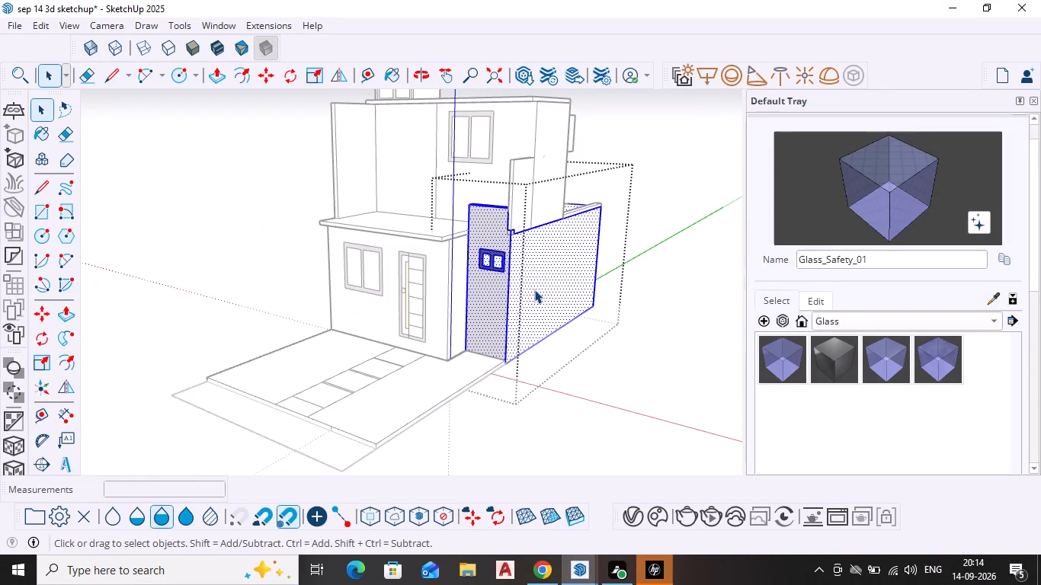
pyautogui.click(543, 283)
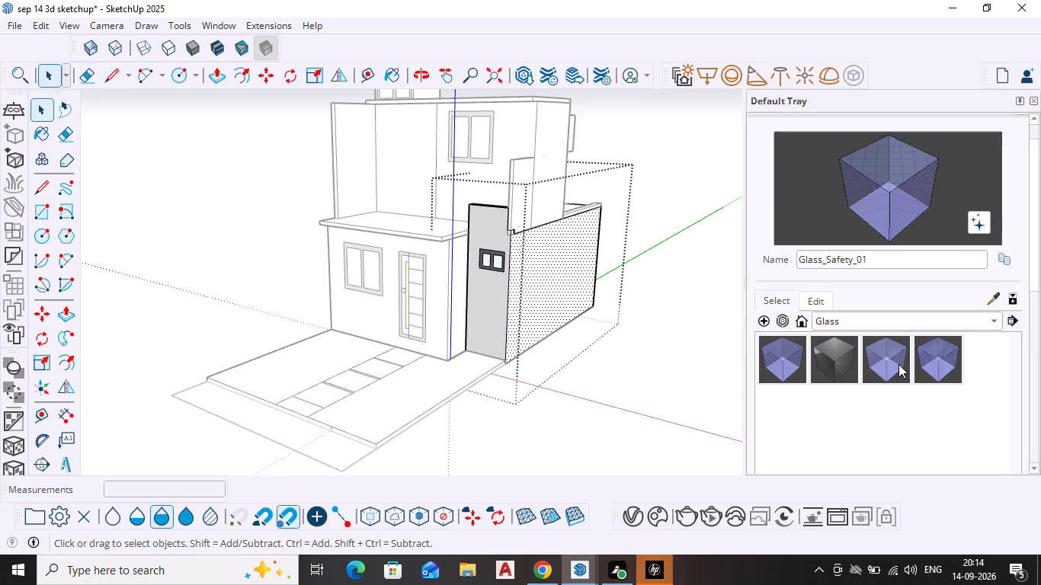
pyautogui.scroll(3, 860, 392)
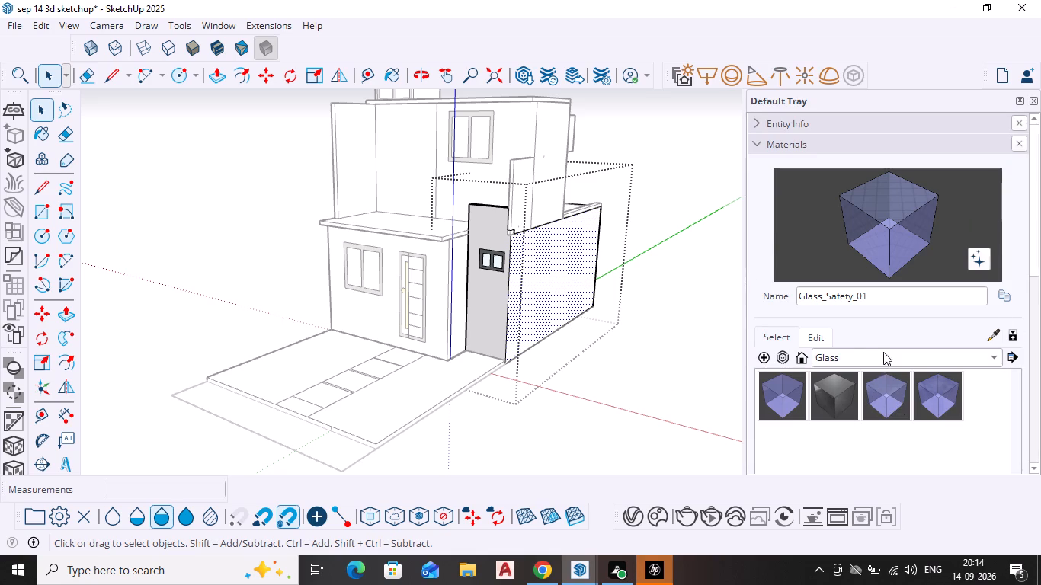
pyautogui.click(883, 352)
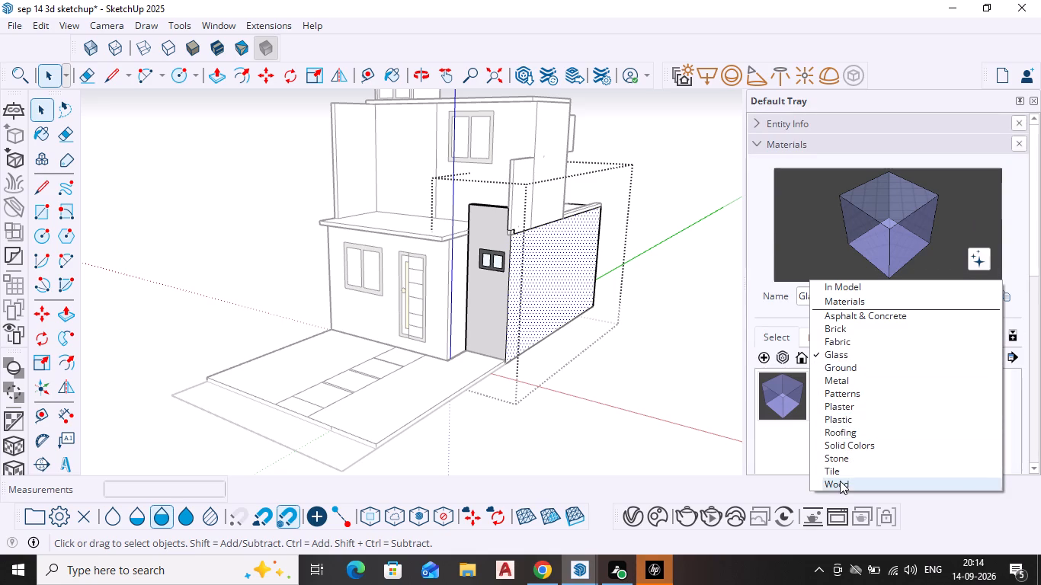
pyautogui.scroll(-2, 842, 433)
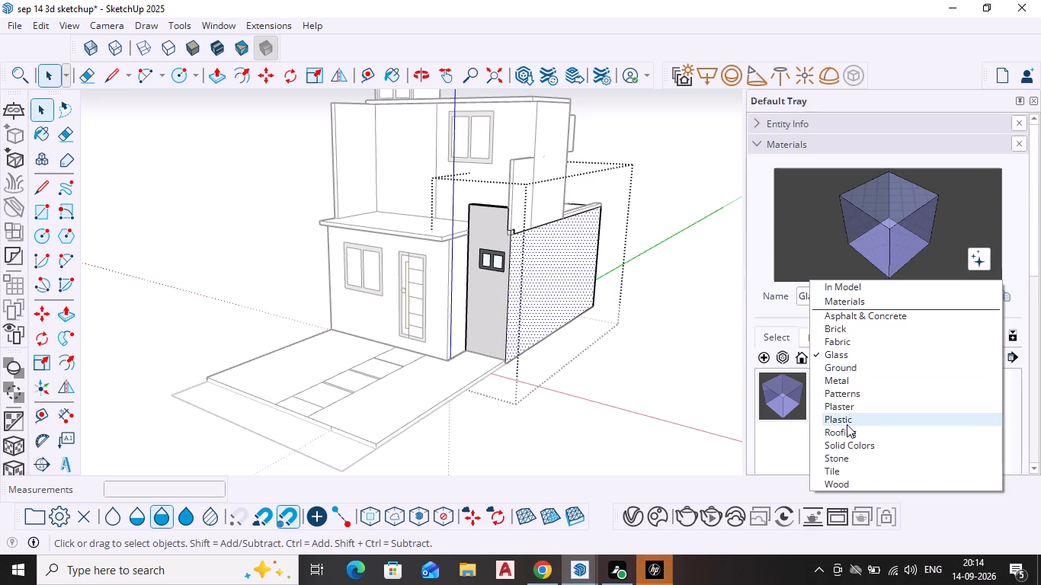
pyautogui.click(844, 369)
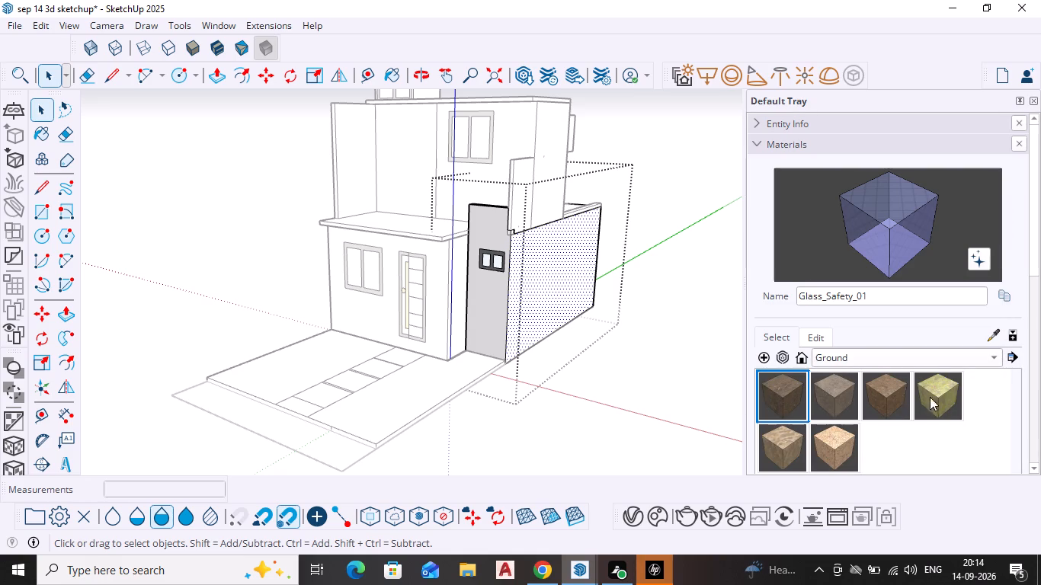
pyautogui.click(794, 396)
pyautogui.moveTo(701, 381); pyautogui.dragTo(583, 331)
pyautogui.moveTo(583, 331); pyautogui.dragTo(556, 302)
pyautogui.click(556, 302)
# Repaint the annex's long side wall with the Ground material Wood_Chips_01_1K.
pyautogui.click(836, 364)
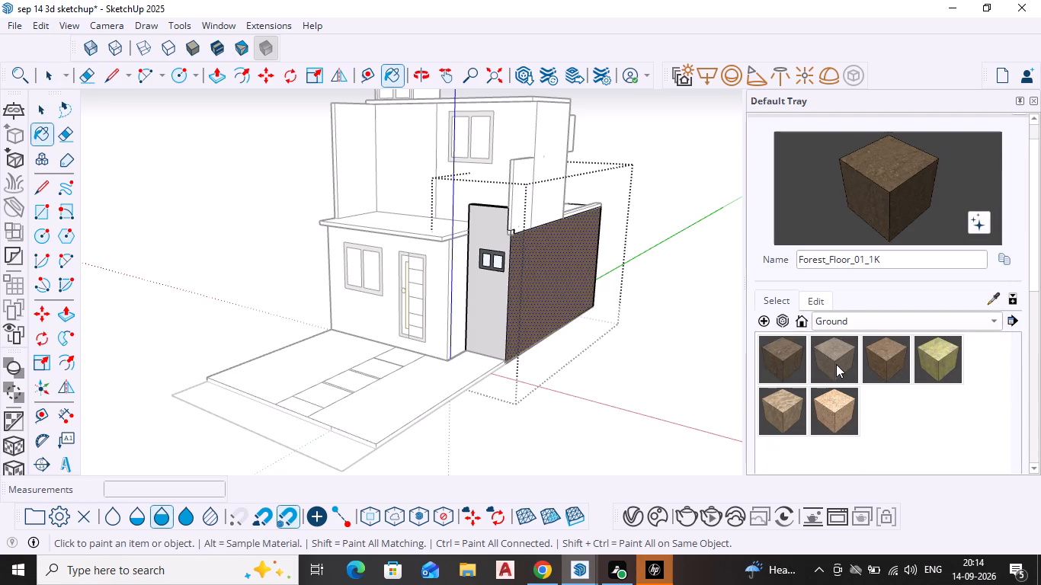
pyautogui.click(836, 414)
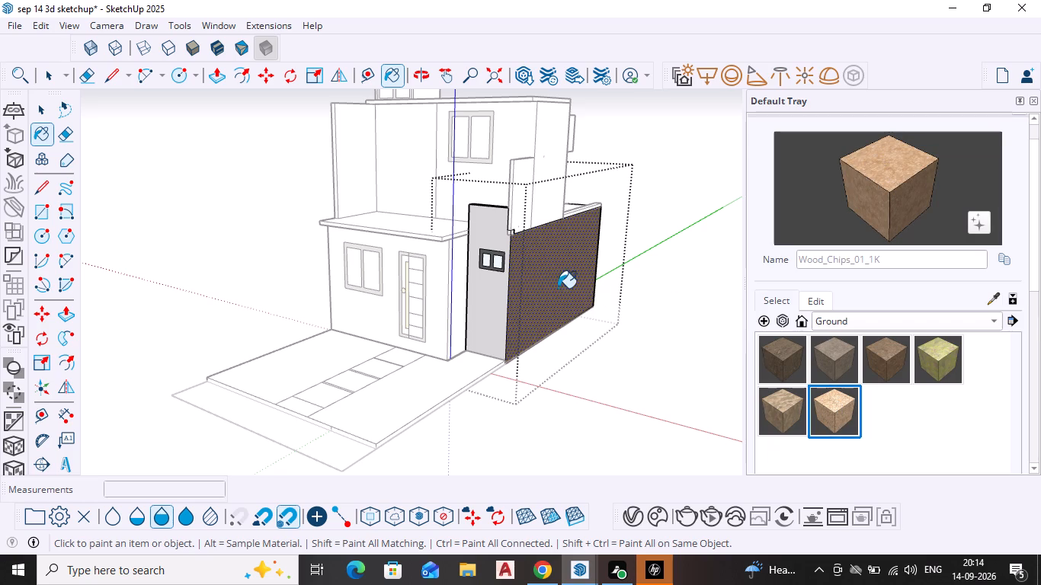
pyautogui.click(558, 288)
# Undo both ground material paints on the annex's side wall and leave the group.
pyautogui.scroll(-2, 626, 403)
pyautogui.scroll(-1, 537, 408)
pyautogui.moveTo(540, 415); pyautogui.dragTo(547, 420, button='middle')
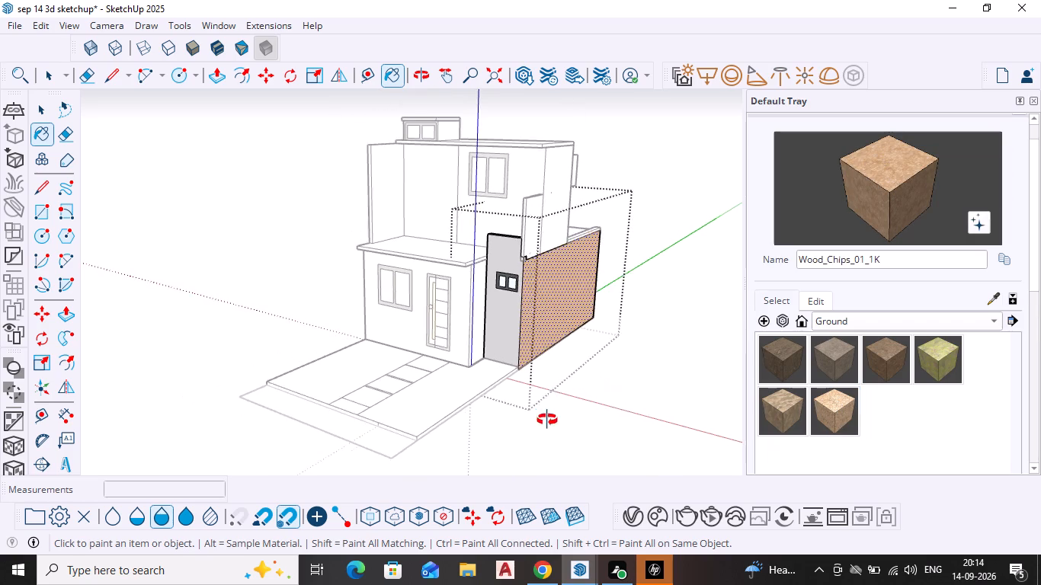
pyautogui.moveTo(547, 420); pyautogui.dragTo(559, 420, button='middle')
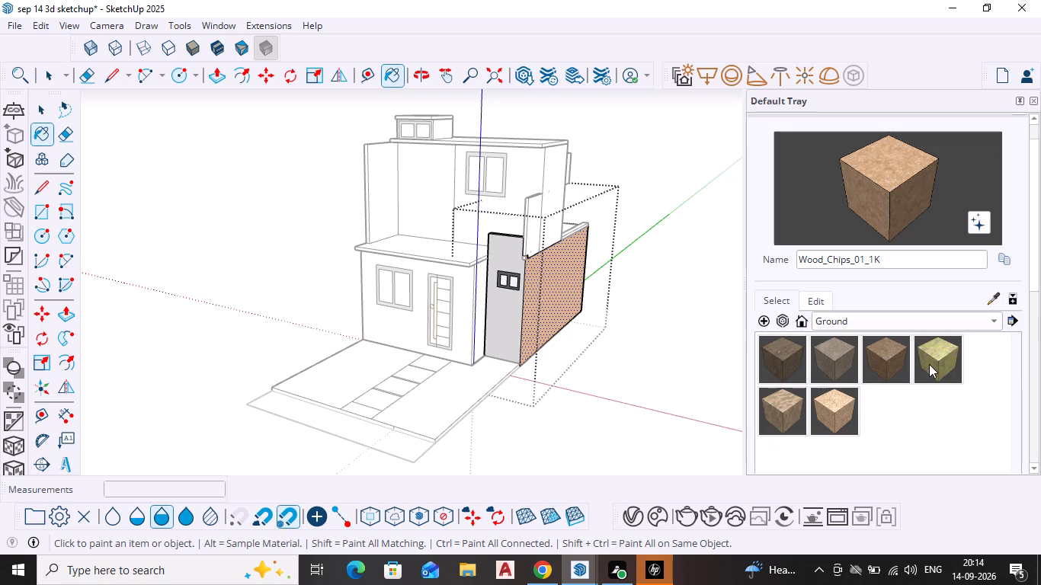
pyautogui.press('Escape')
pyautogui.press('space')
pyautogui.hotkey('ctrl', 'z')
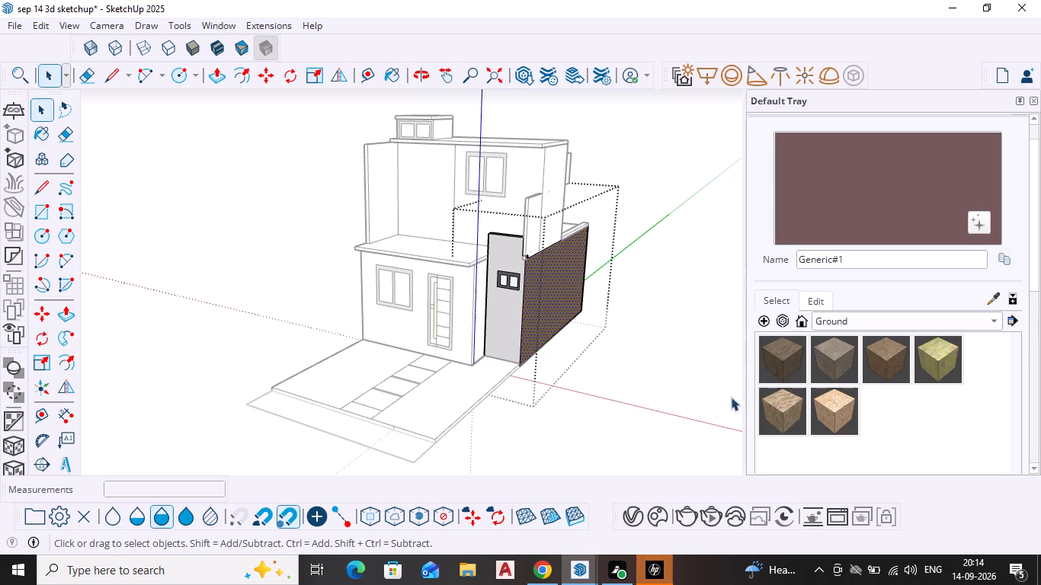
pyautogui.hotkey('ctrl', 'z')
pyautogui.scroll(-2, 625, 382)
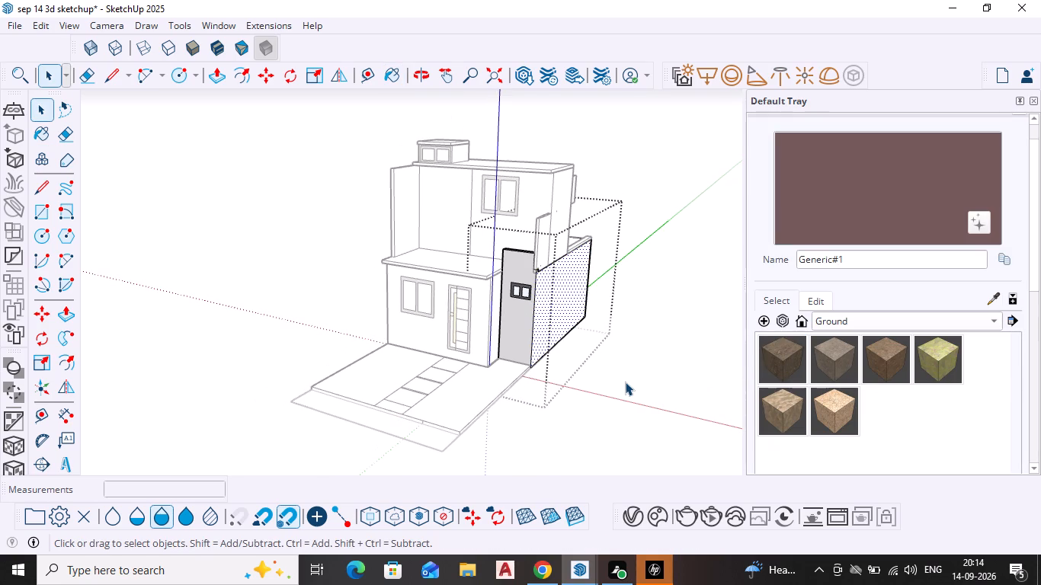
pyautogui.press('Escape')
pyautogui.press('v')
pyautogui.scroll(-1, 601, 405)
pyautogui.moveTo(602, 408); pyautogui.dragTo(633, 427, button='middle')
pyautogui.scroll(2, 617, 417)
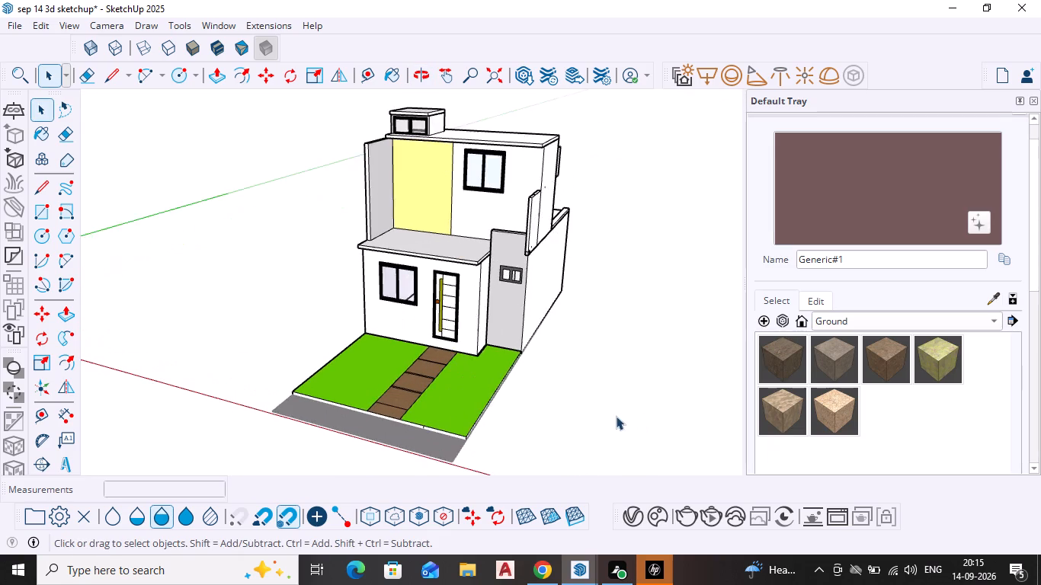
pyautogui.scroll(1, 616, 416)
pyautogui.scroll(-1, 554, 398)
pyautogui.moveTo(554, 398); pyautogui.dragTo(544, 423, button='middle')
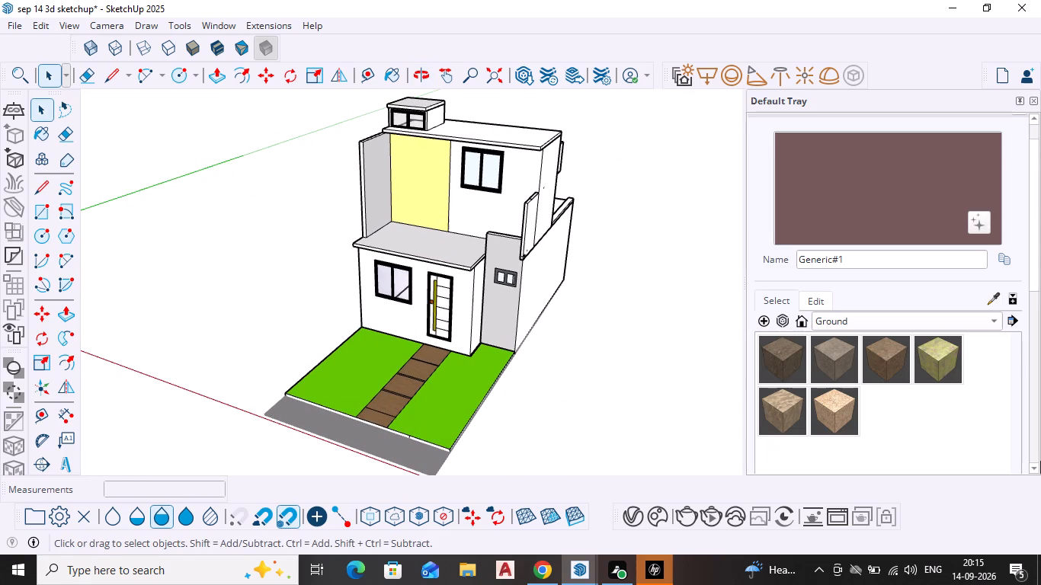
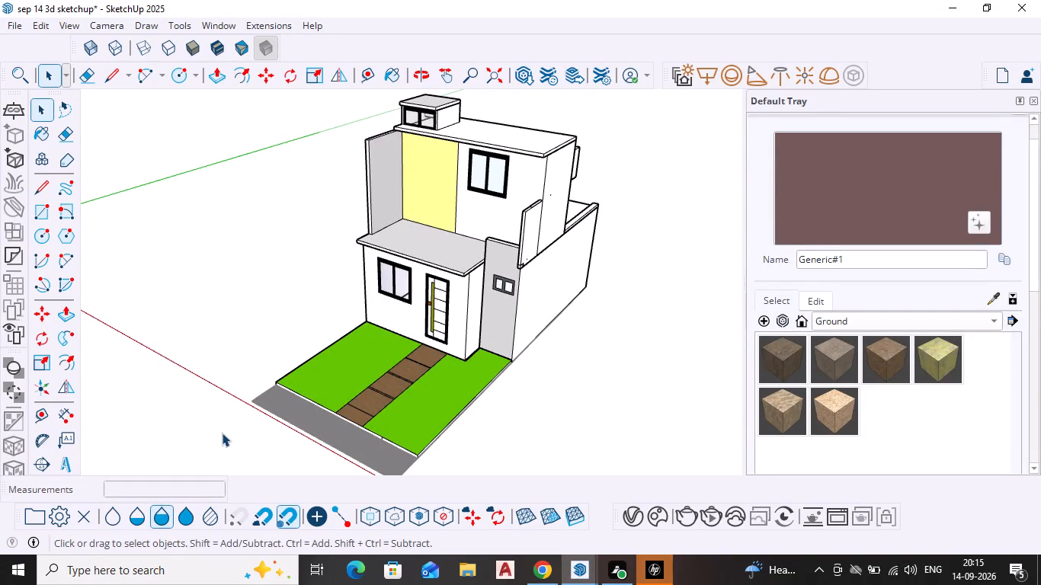
# Examine the corner where the upper-floor side wall meets the annex wall, and the front and side of the house.
pyautogui.scroll(5, 556, 270)
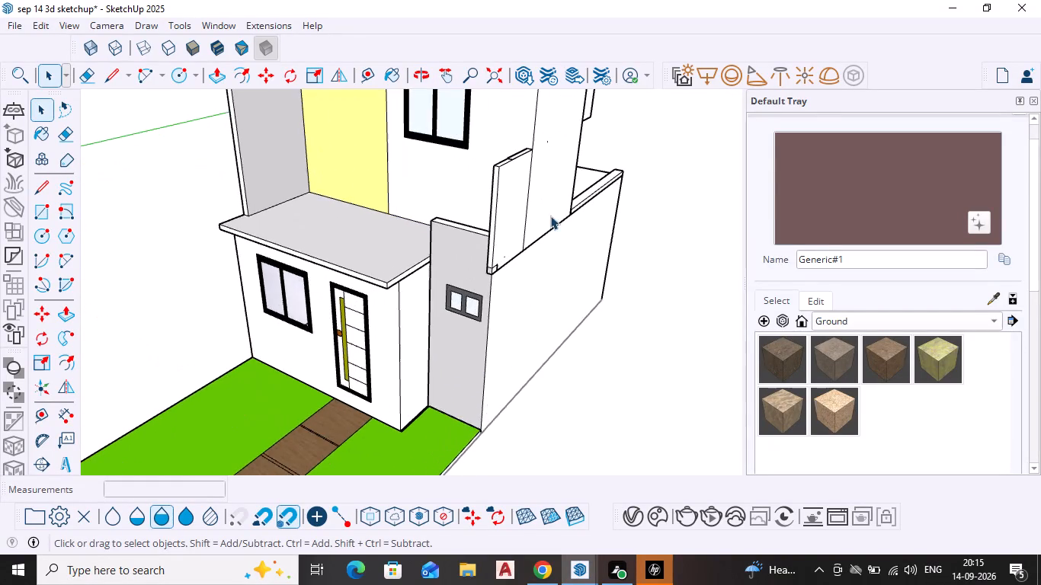
pyautogui.scroll(20, 522, 258)
pyautogui.scroll(5, 522, 258)
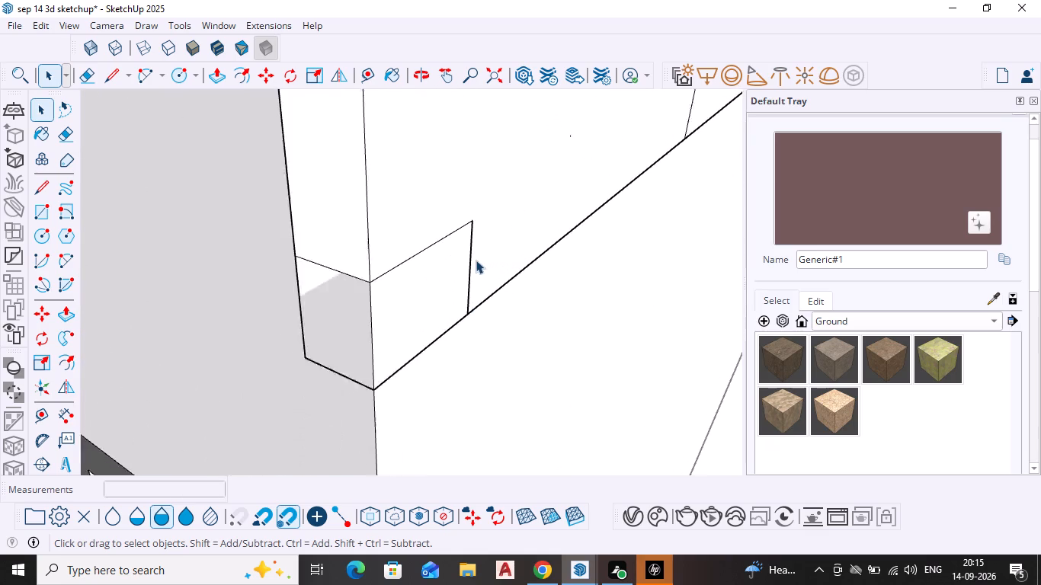
pyautogui.scroll(1, 476, 260)
pyautogui.click(469, 270)
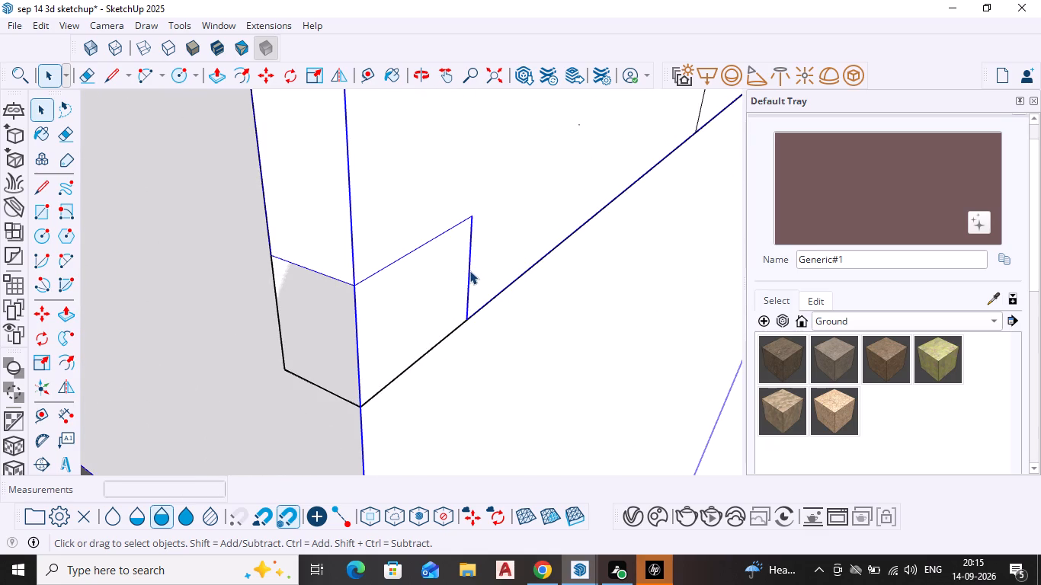
pyautogui.press('Escape')
pyautogui.press('space')
pyautogui.scroll(-10, 440, 308)
pyautogui.click(692, 412)
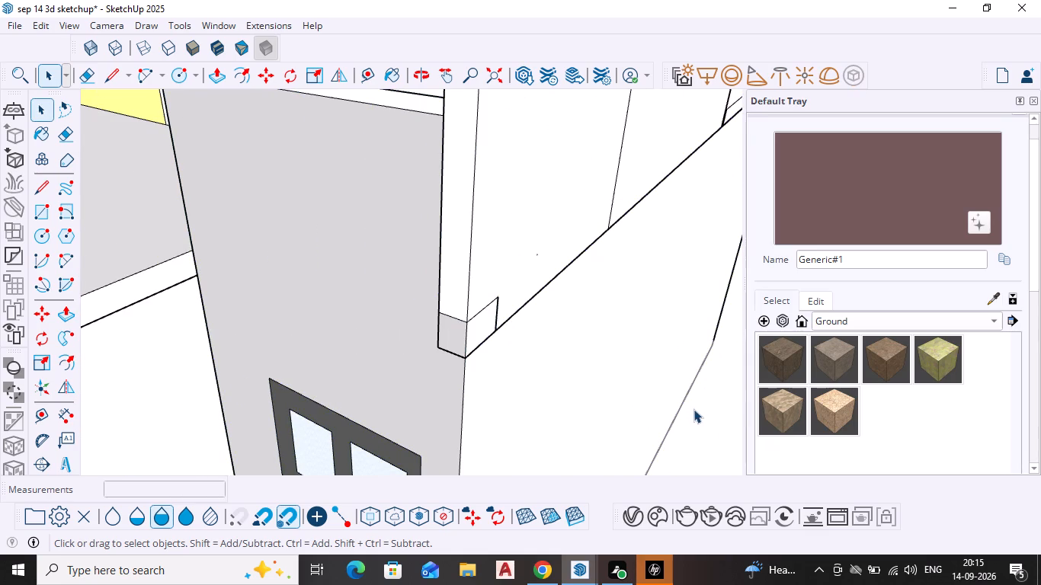
pyautogui.scroll(-1, 537, 347)
pyautogui.moveTo(524, 352); pyautogui.dragTo(429, 400, button='middle')
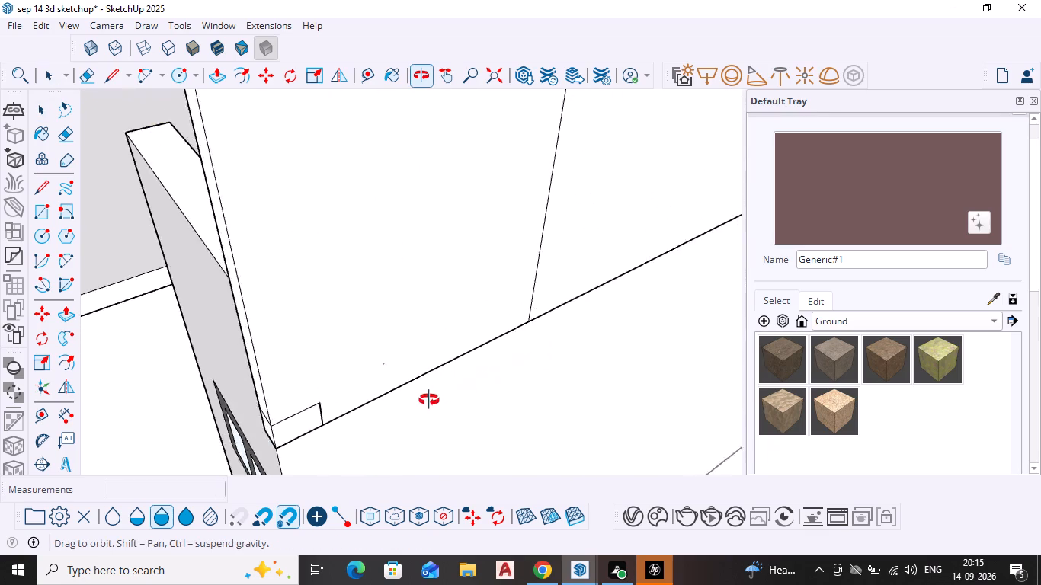
pyautogui.moveTo(429, 400); pyautogui.dragTo(581, 404, button='middle')
pyautogui.scroll(-10, 564, 382)
pyautogui.scroll(-10, 500, 395)
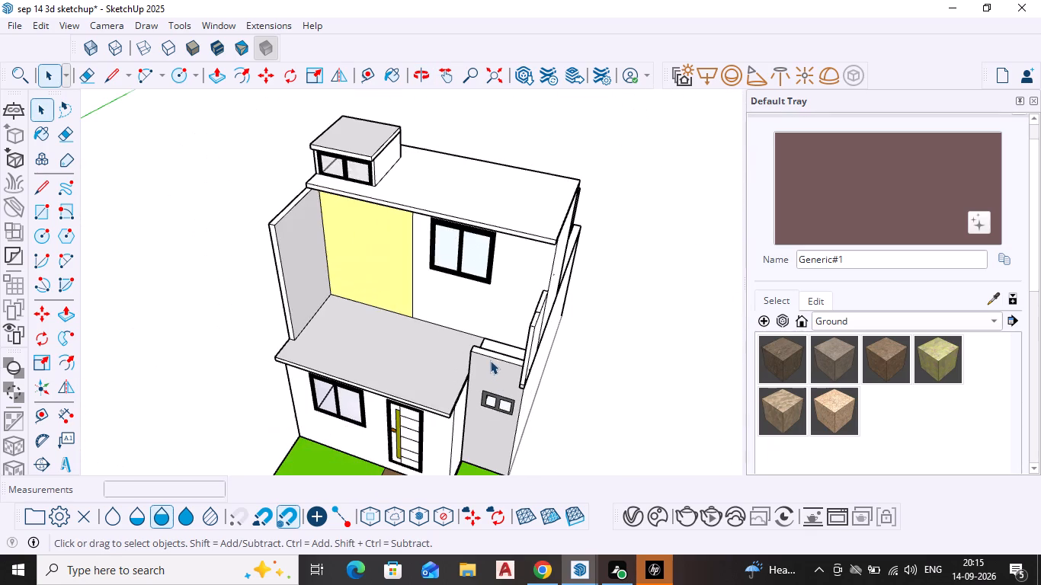
pyautogui.scroll(-3, 484, 356)
pyautogui.moveTo(594, 342); pyautogui.dragTo(583, 254, button='middle')
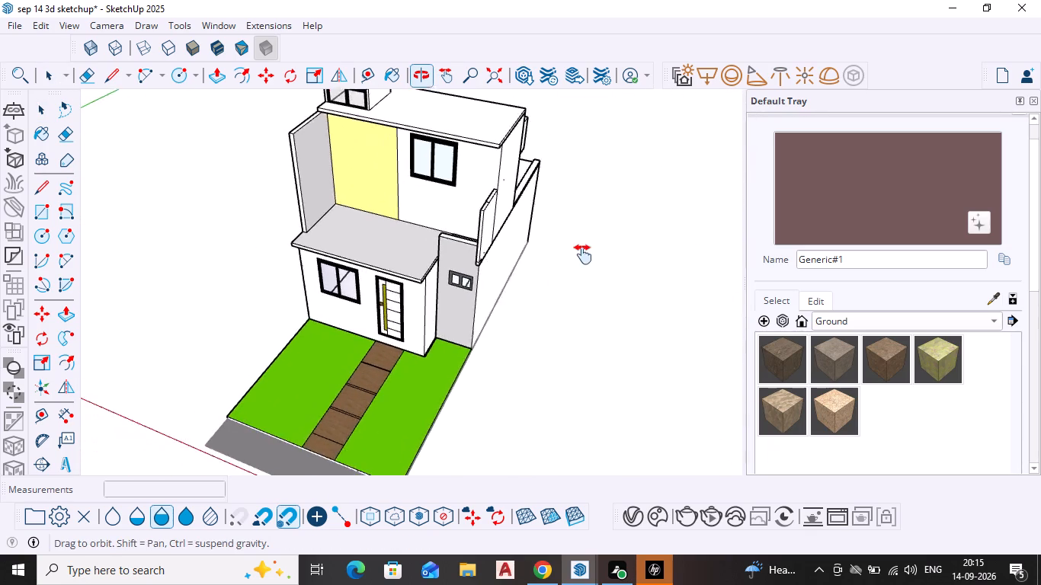
pyautogui.moveTo(583, 254); pyautogui.dragTo(610, 244, button='middle')
pyautogui.scroll(-2, 613, 292)
pyautogui.moveTo(582, 337); pyautogui.dragTo(545, 284, button='middle')
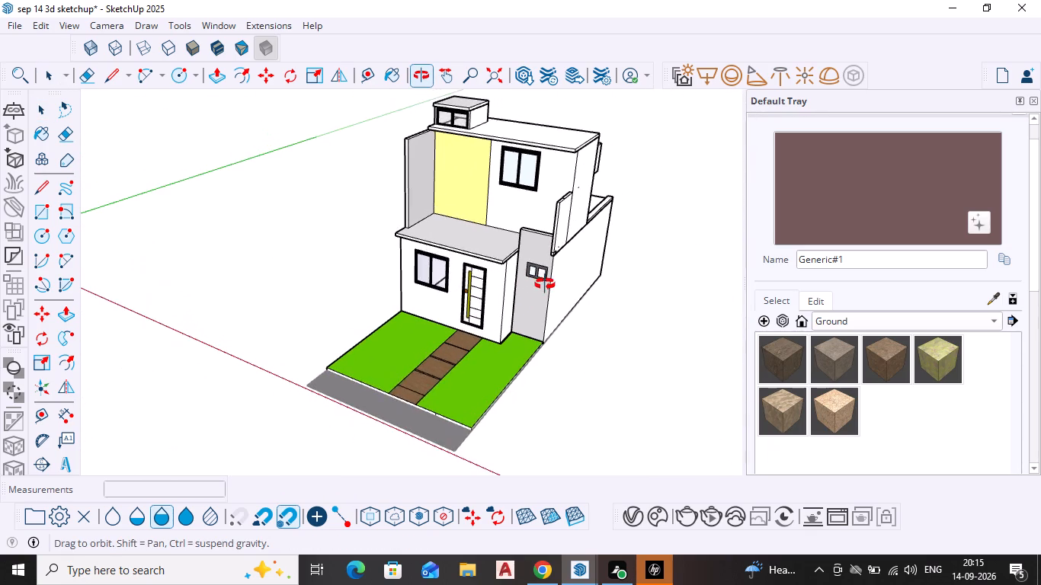
pyautogui.moveTo(545, 284); pyautogui.dragTo(545, 282, button='middle')
pyautogui.scroll(1, 545, 282)
pyautogui.keyDown('shift'); pyautogui.moveTo(537, 233); pyautogui.dragTo(505, 283, button='middle'); pyautogui.keyUp('shift')
pyautogui.keyDown('shift'); pyautogui.scroll(-1, 497, 275); pyautogui.keyUp('shift')
pyautogui.scroll(1, 506, 319)
pyautogui.moveTo(516, 341); pyautogui.dragTo(509, 300, button='middle')
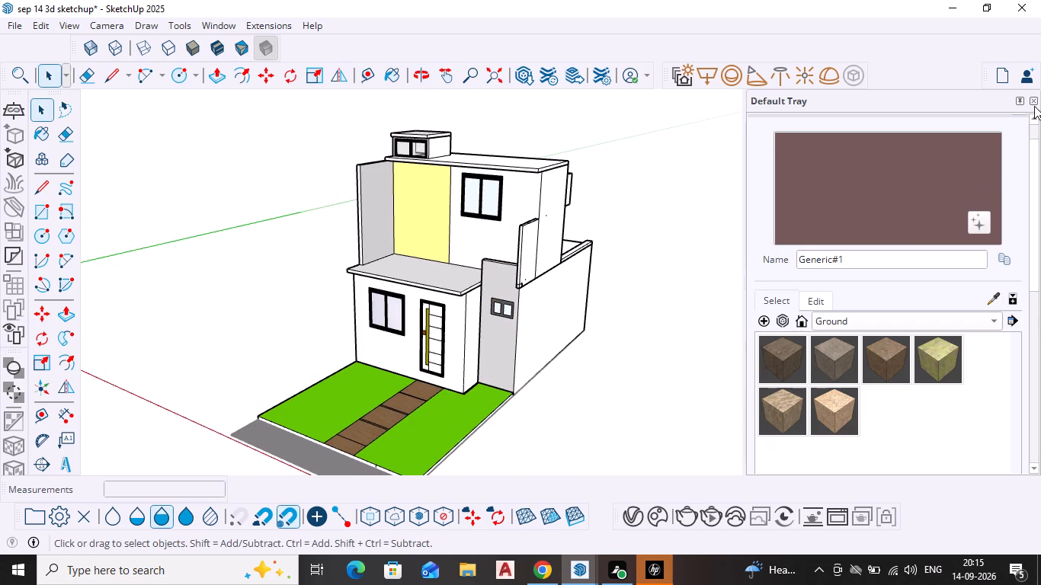
# Close the Default Tray to enlarge the modelling area.
pyautogui.click(1033, 103)
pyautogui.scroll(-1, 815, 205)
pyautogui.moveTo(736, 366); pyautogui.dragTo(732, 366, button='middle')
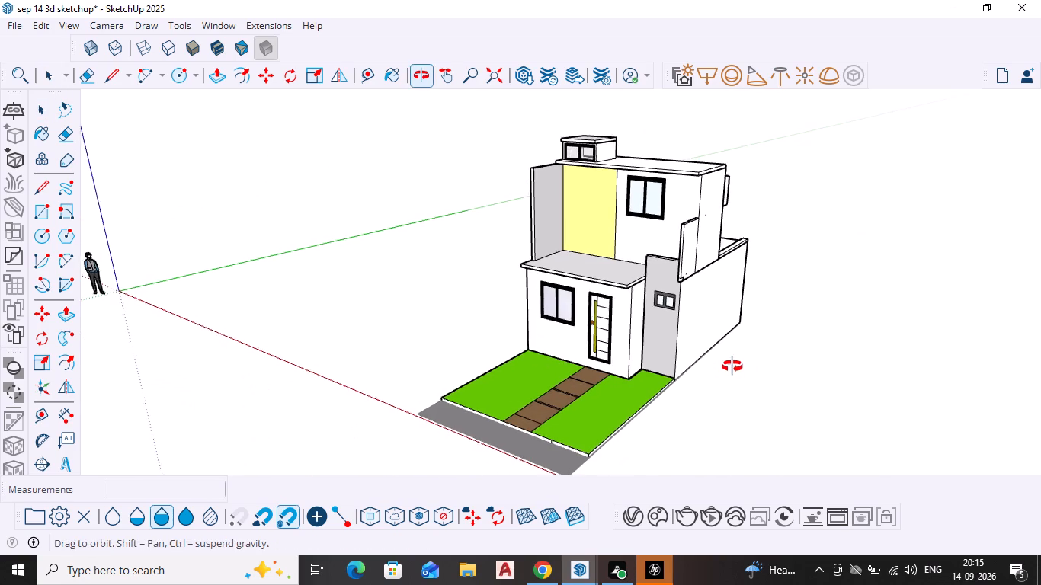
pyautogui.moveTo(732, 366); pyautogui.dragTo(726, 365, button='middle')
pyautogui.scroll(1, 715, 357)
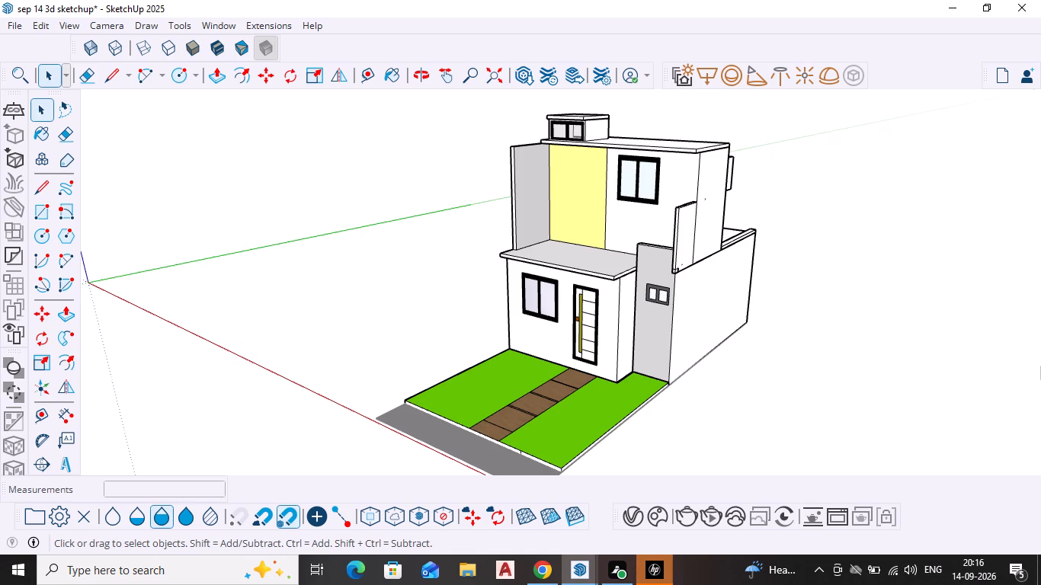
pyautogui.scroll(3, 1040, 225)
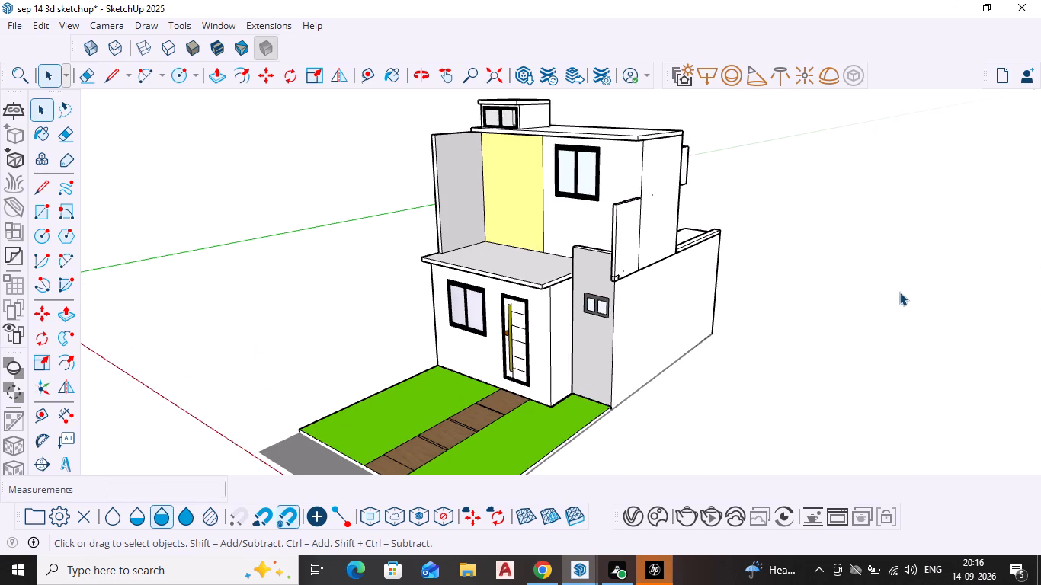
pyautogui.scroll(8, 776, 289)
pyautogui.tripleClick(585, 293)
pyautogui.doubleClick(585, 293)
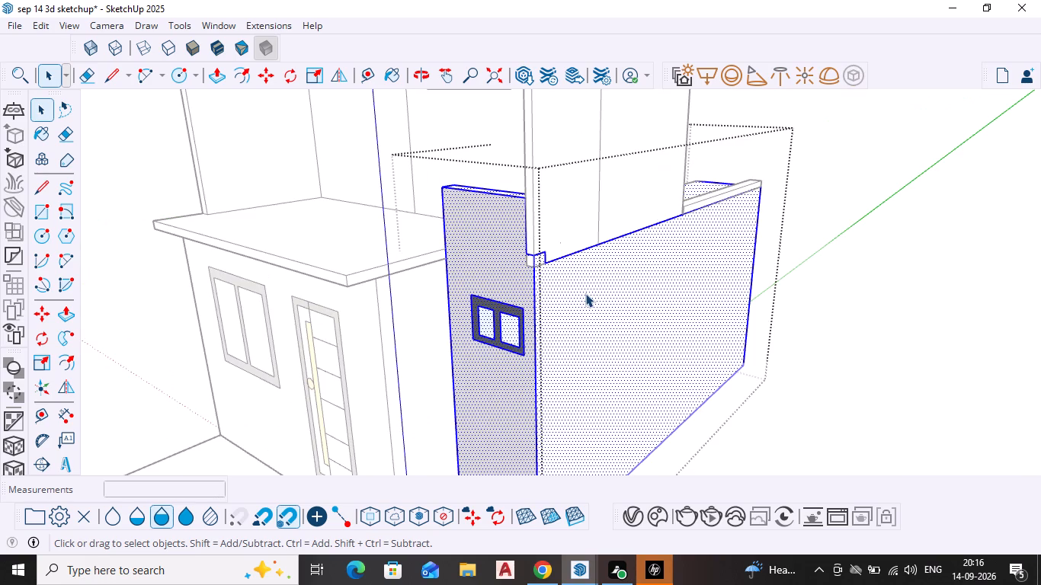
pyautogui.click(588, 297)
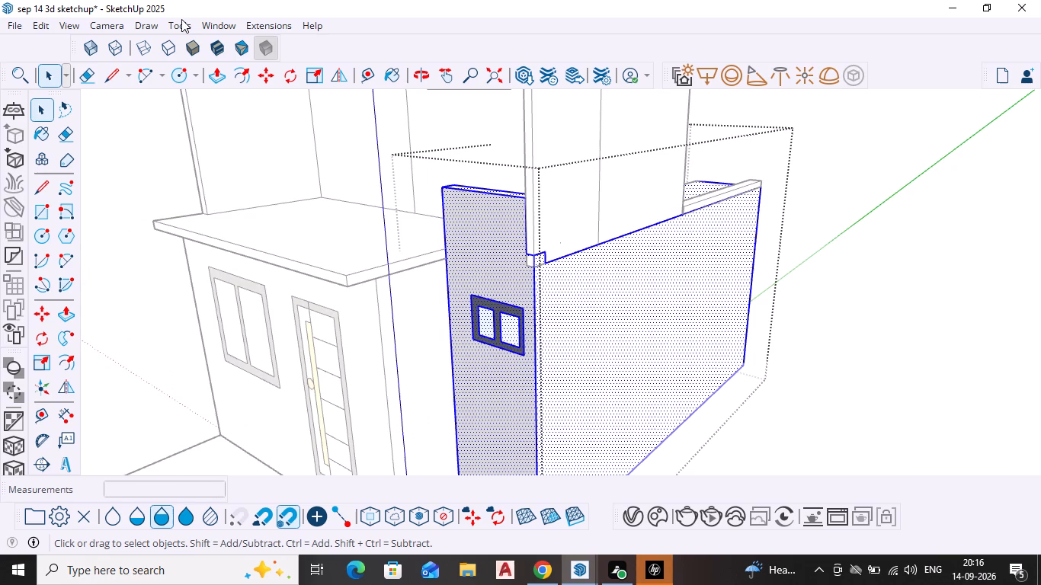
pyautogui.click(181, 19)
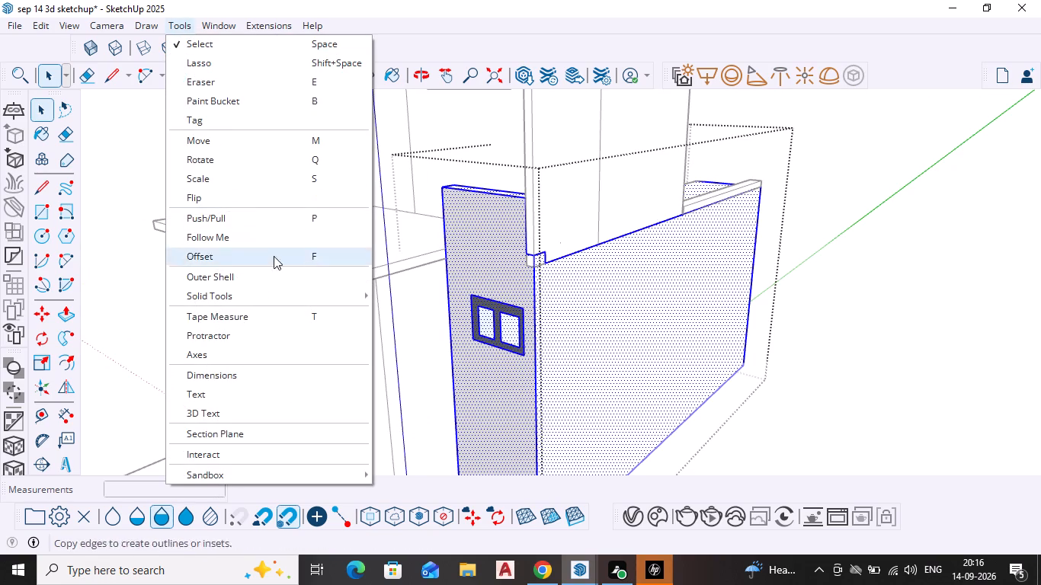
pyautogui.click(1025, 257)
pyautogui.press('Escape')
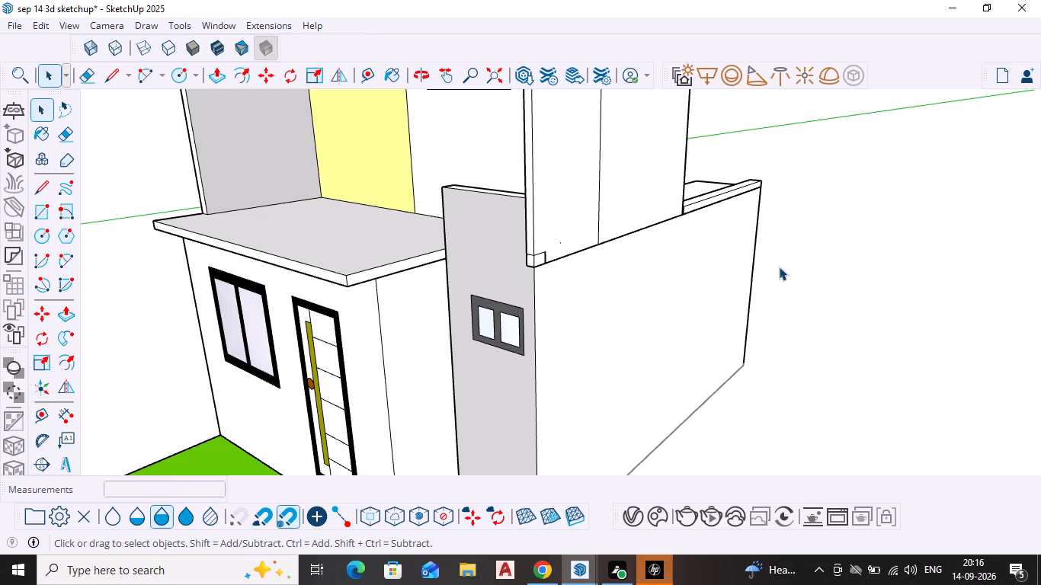
# Save the house model from an overall view, purging its unused components, materials, environments, styles and tags.
pyautogui.scroll(-7, 711, 289)
pyautogui.moveTo(610, 356); pyautogui.dragTo(660, 353, button='middle')
pyautogui.scroll(-6, 604, 362)
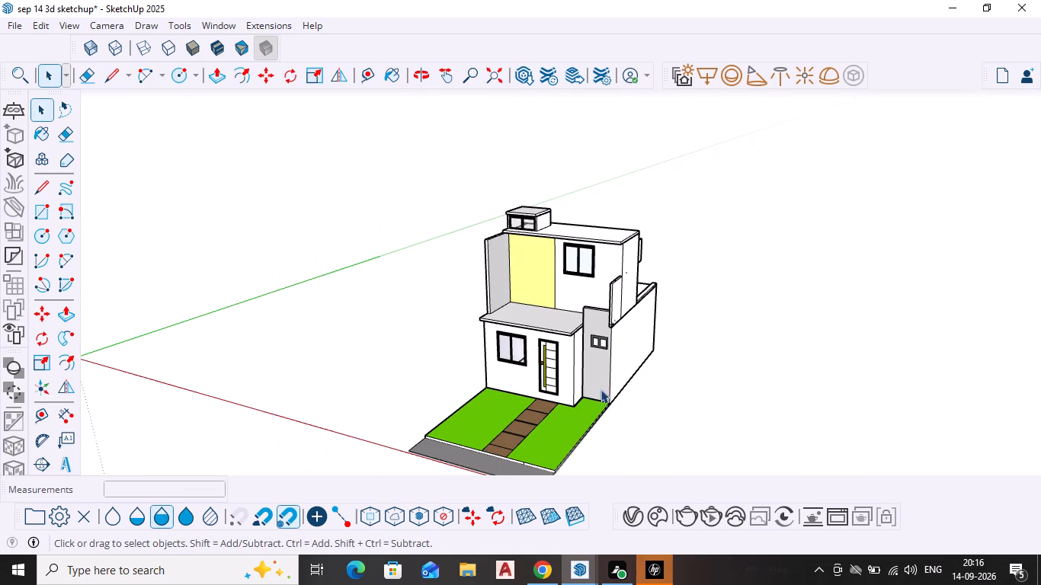
pyautogui.moveTo(596, 404); pyautogui.dragTo(569, 380, button='middle')
pyautogui.scroll(1, 583, 380)
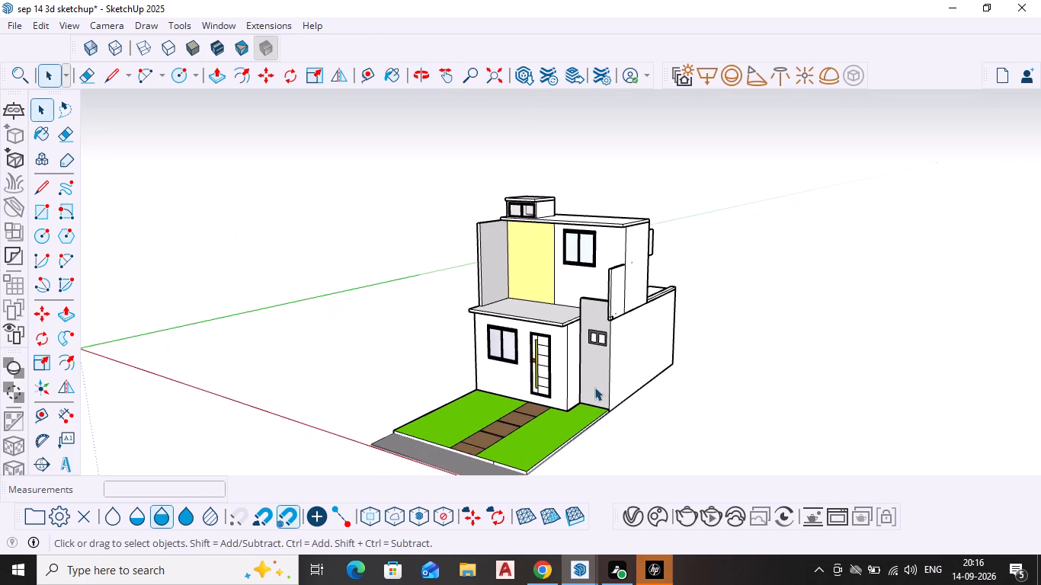
pyautogui.hotkey('ctrl', 's')
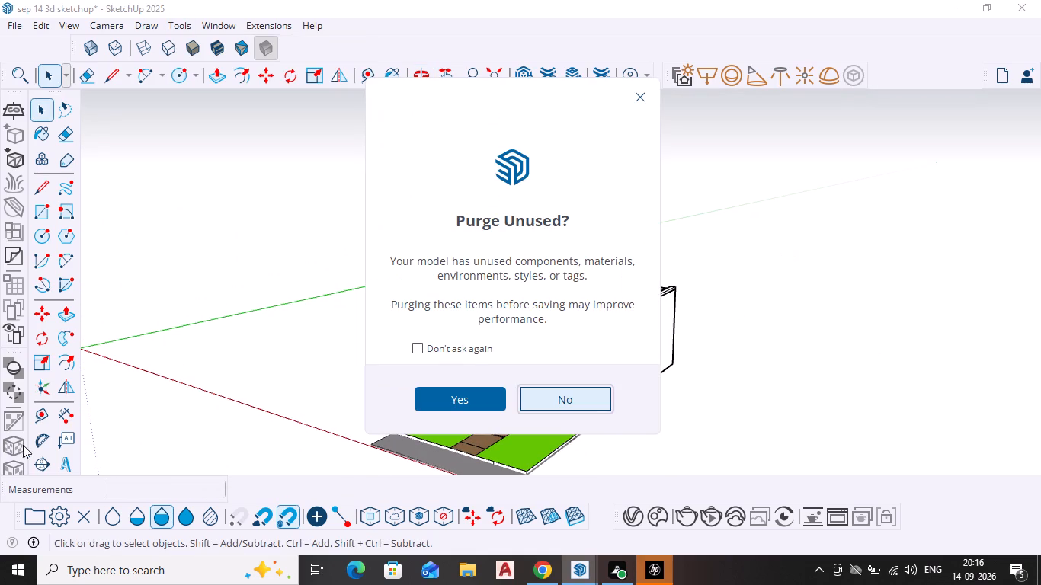
pyautogui.click(473, 403)
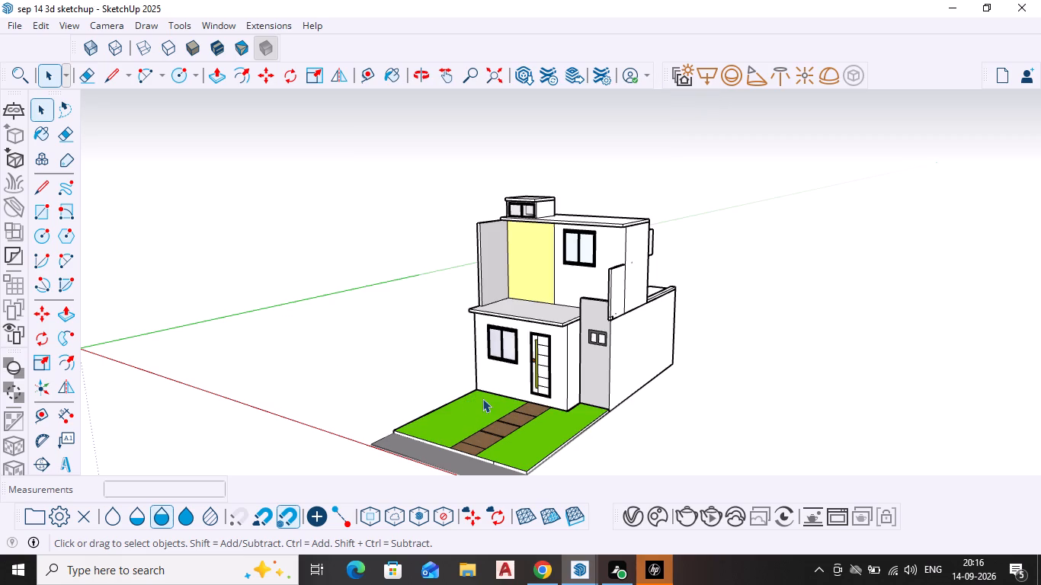